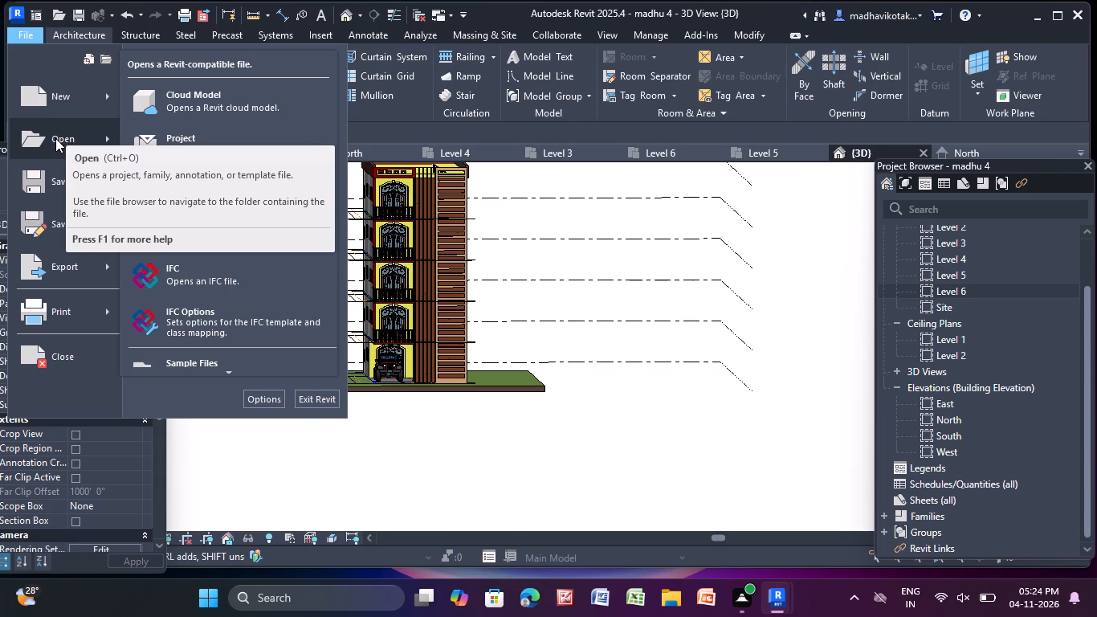
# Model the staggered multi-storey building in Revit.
# Create a new project based on the default.rte template from the English-Imperial templates folder.
pyautogui.click(61, 100)
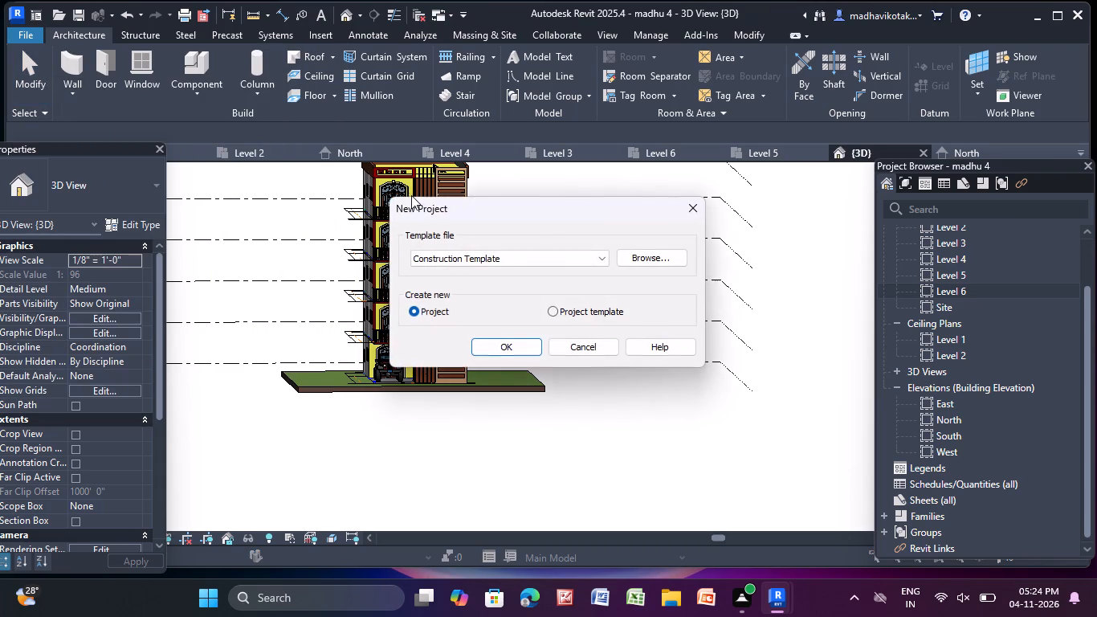
pyautogui.click(659, 262)
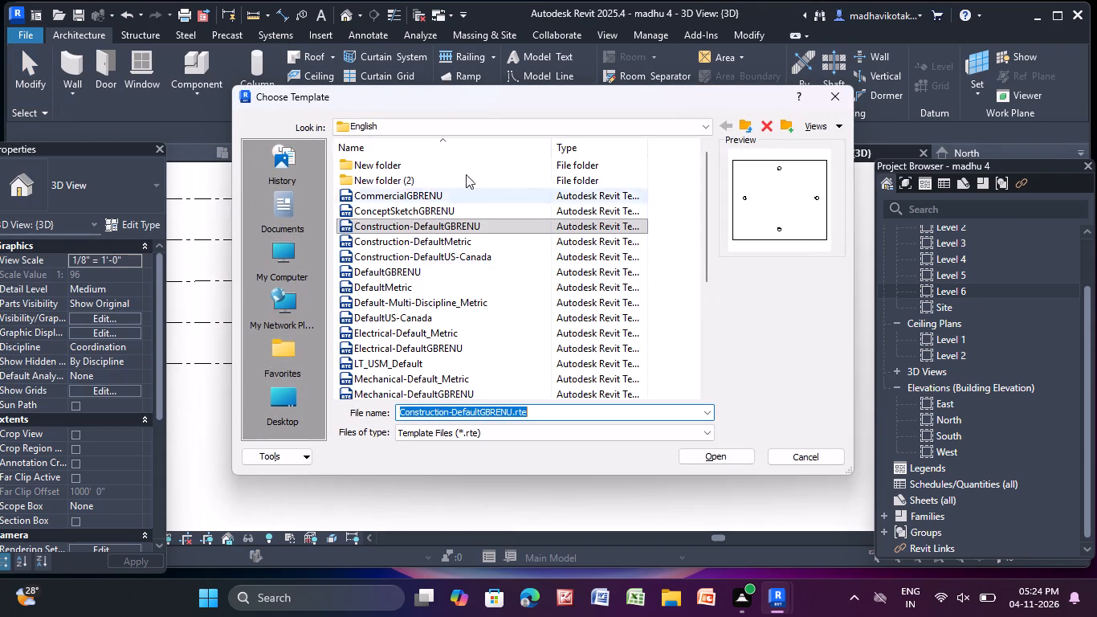
pyautogui.click(422, 121)
pyautogui.click(417, 216)
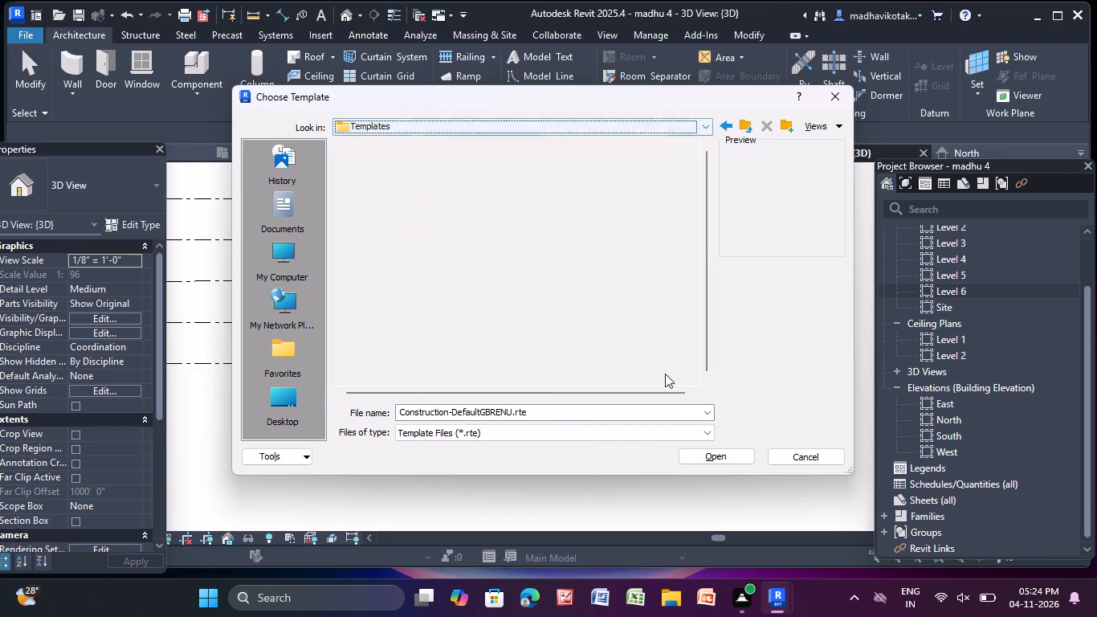
pyautogui.click(710, 460)
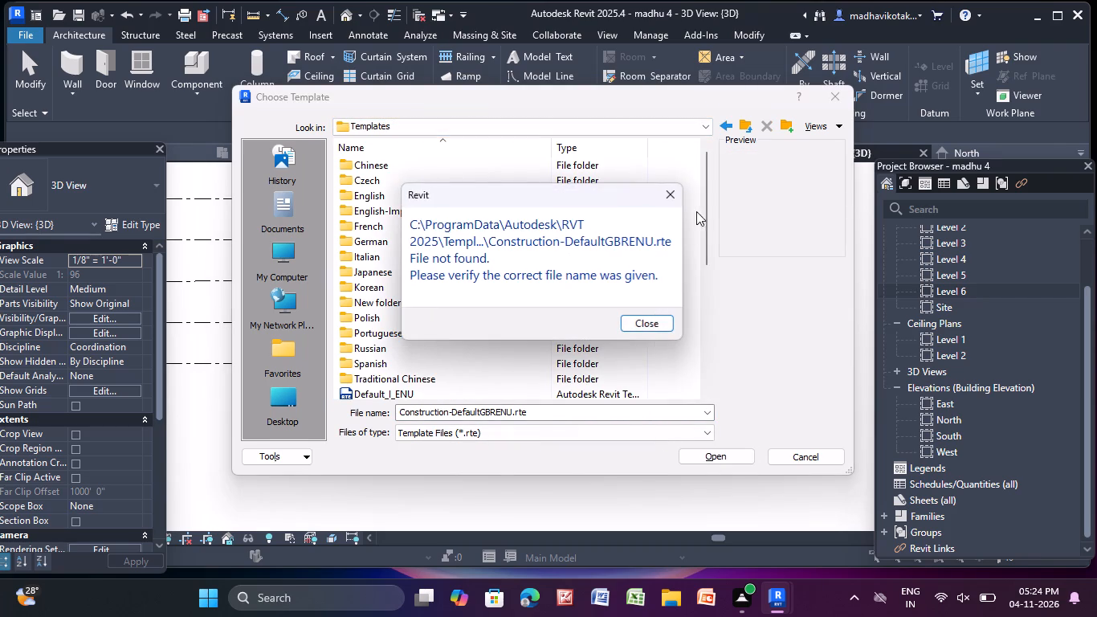
pyautogui.click(674, 206)
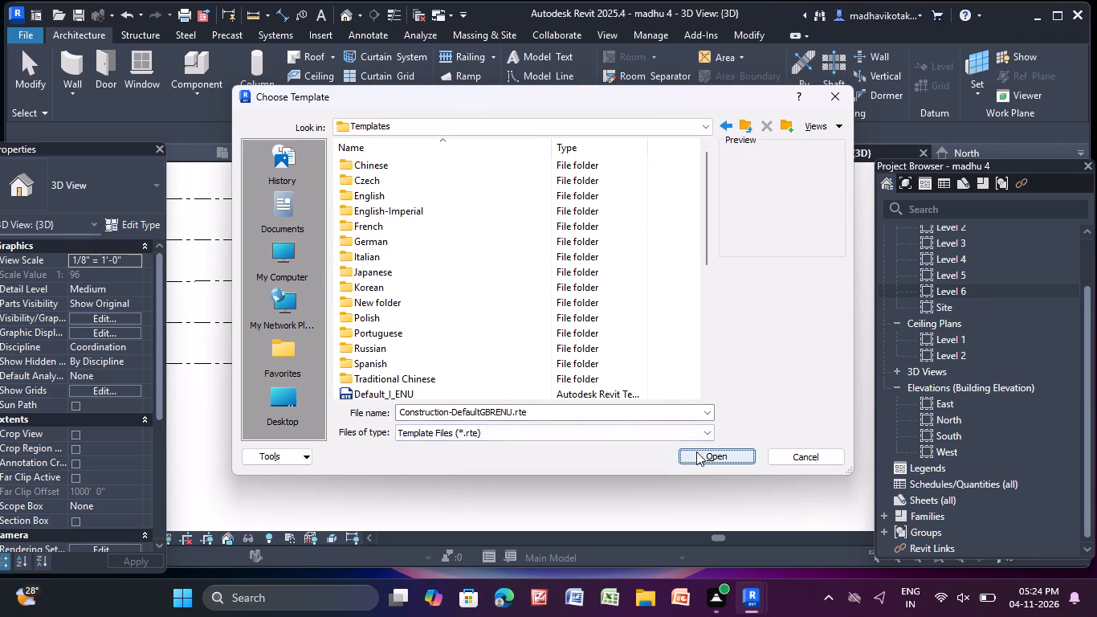
pyautogui.click(381, 212)
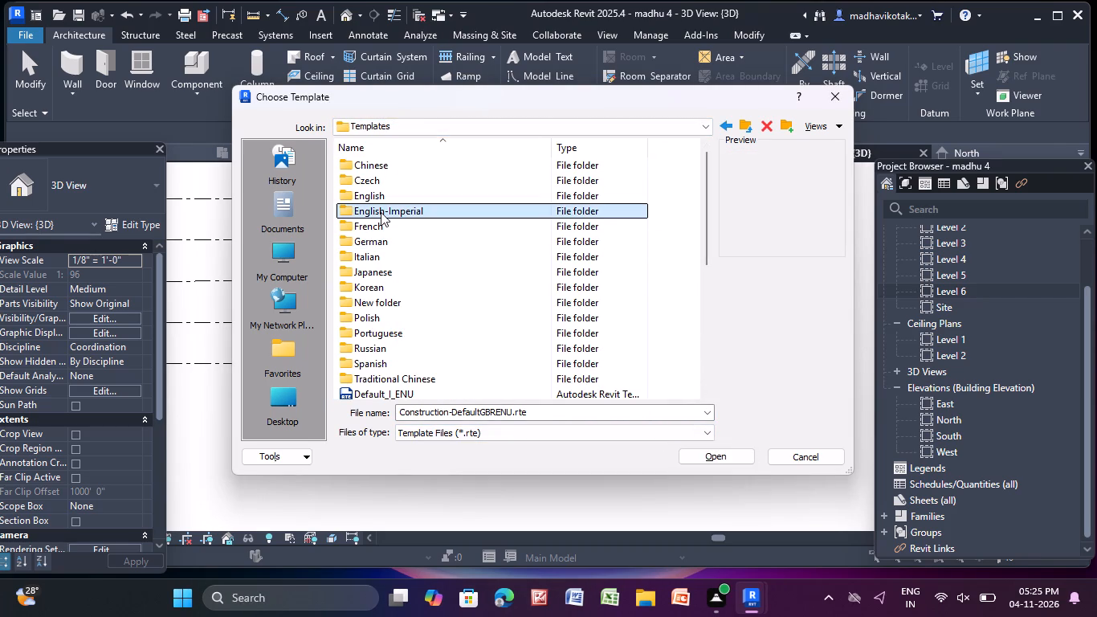
pyautogui.doubleClick(381, 212)
pyautogui.click(383, 226)
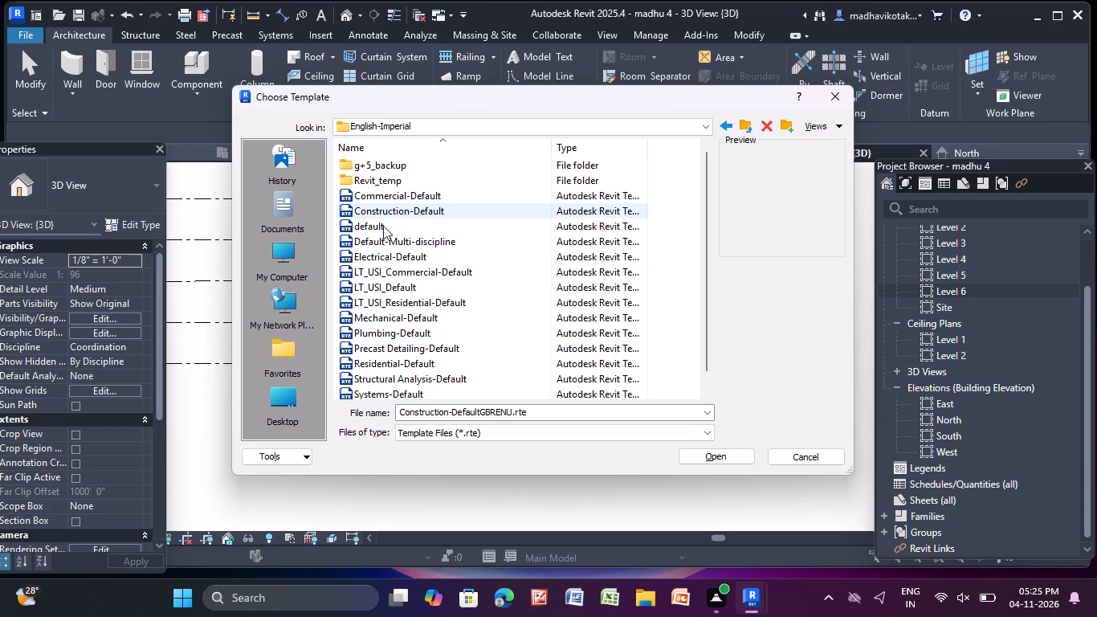
pyautogui.click(723, 452)
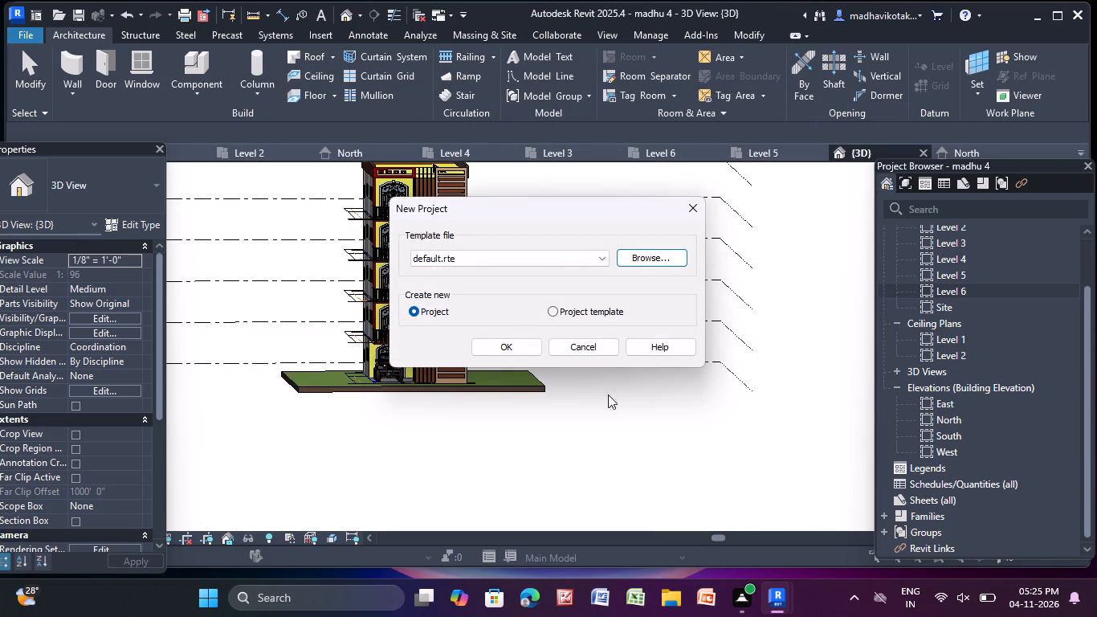
pyautogui.click(508, 349)
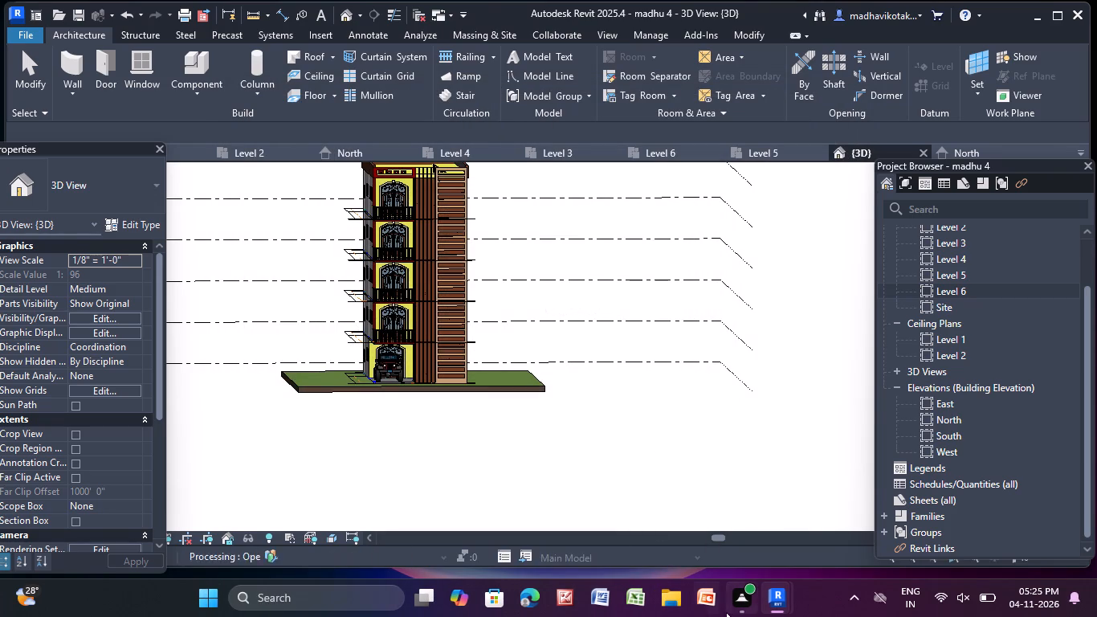
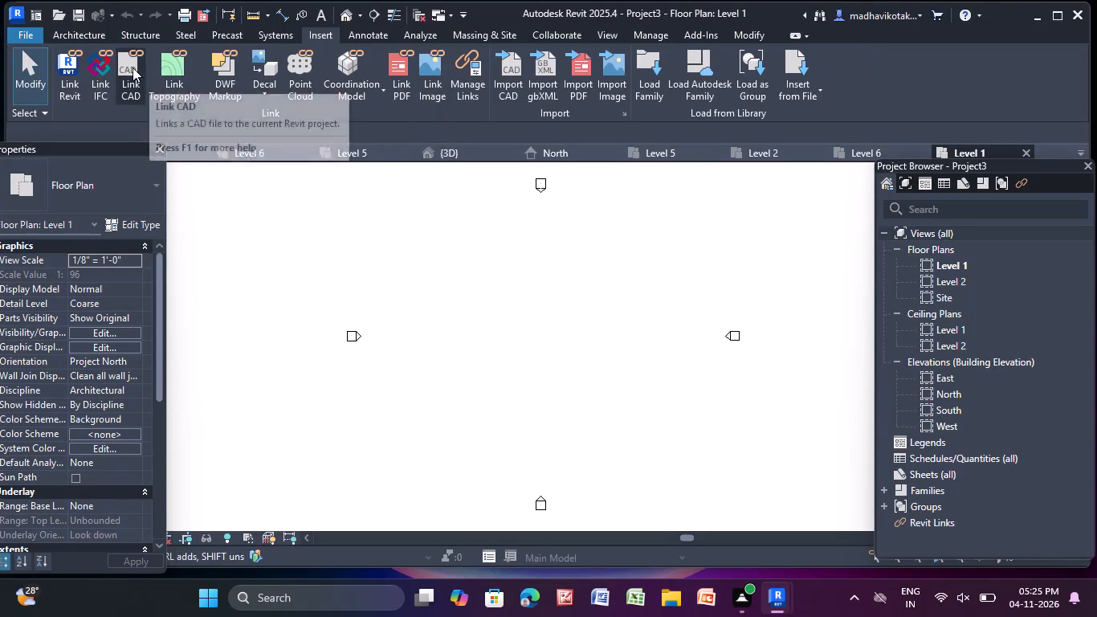
# Start linking a CAD file and go to the Documents folder to find the DWG drawing.
pyautogui.scroll(3, 491, 178)
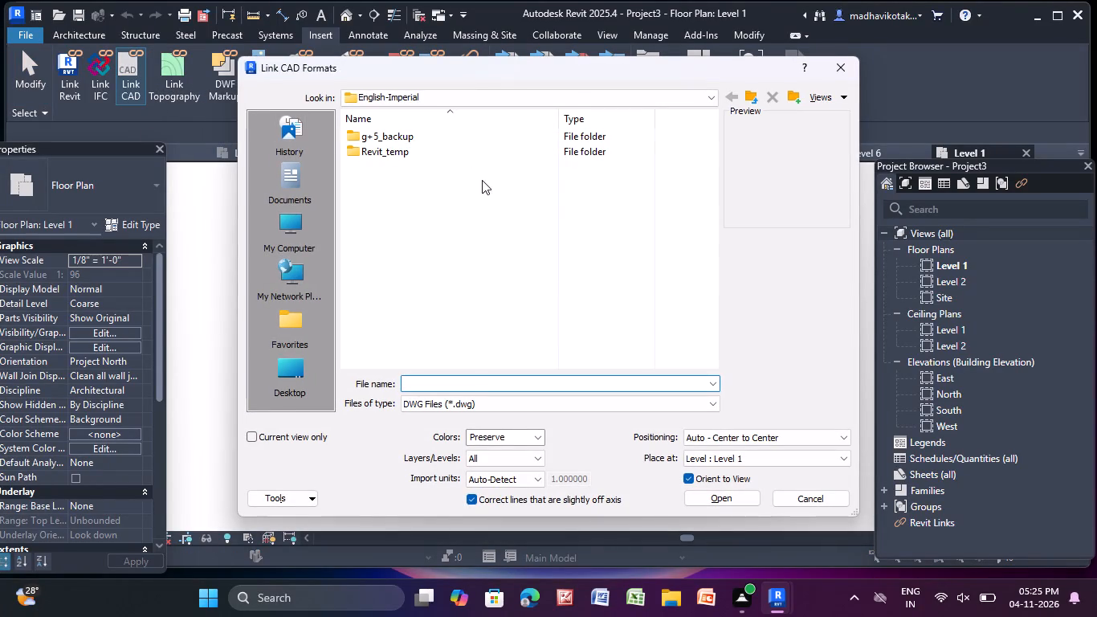
pyautogui.scroll(1, 482, 180)
pyautogui.scroll(2, 359, 173)
pyautogui.click(294, 179)
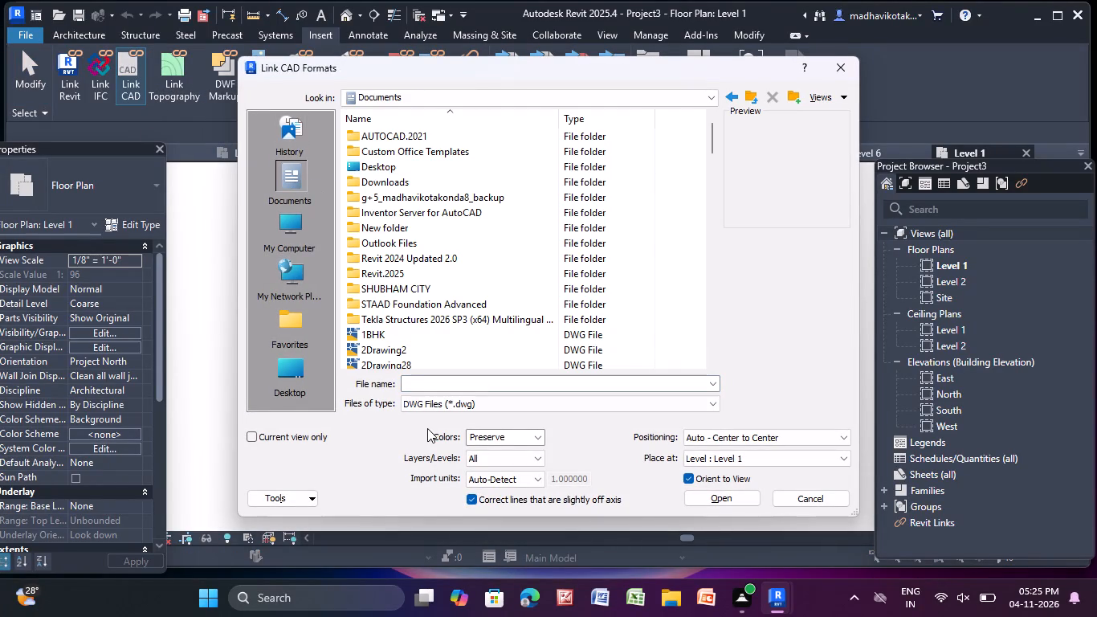
# Look through the DWG files in the Documents folder for a building plan to link.
pyautogui.scroll(-3, 420, 273)
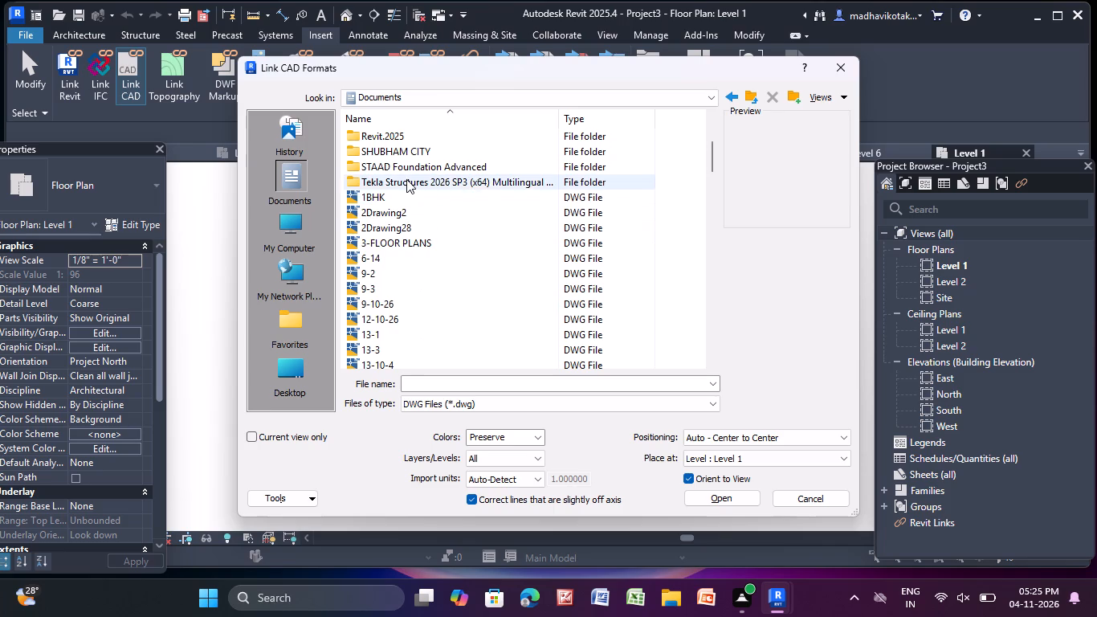
pyautogui.scroll(5, 406, 179)
pyautogui.scroll(-1, 406, 179)
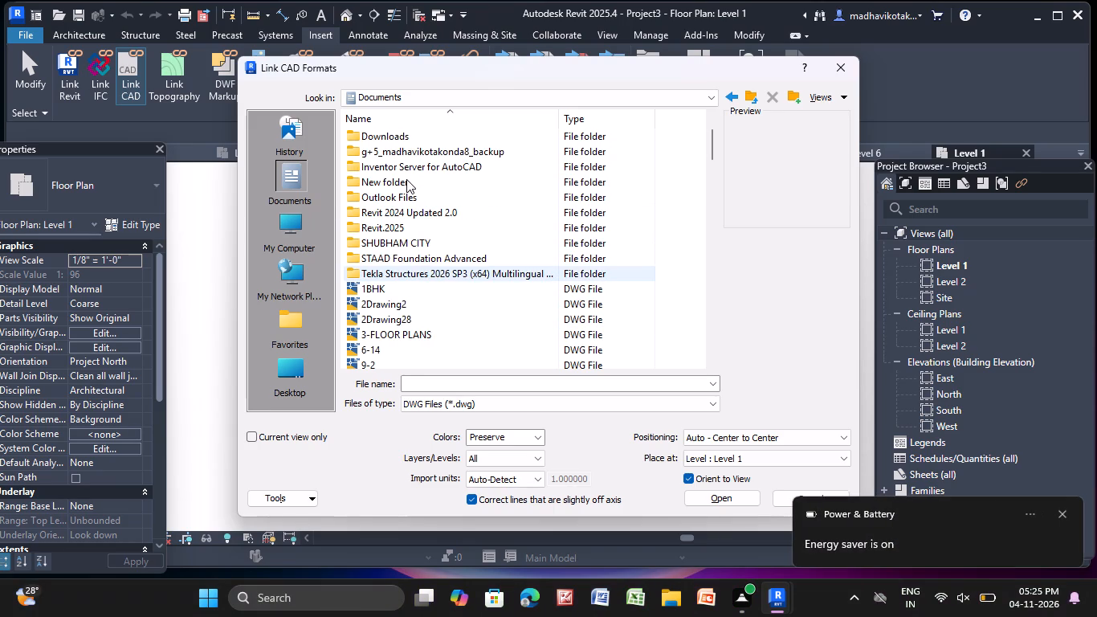
pyautogui.scroll(-1, 406, 179)
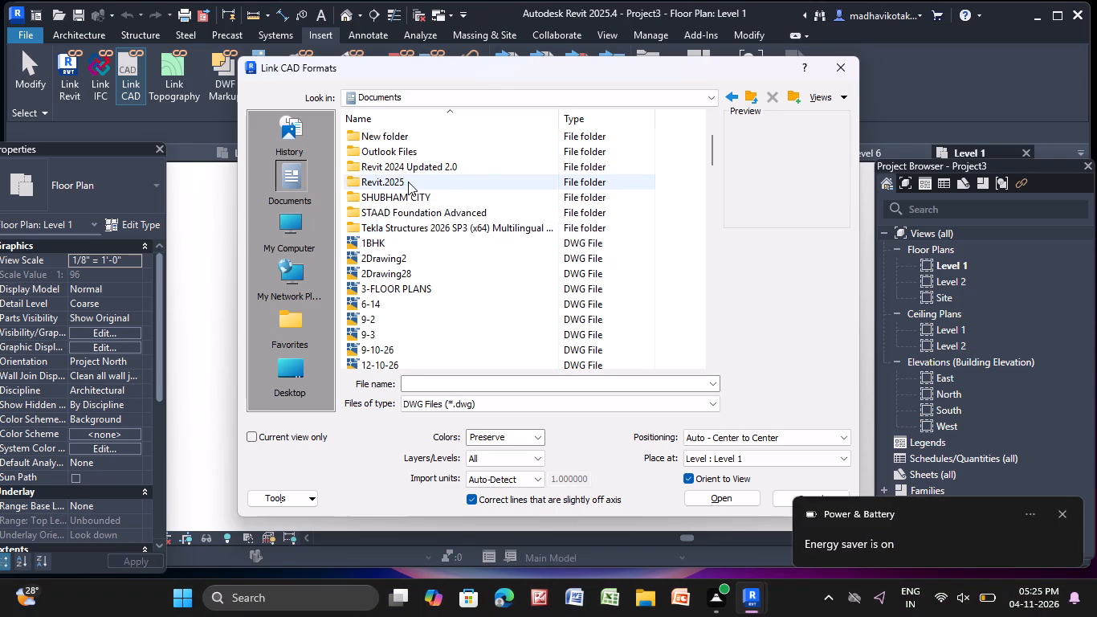
pyautogui.scroll(-6, 408, 182)
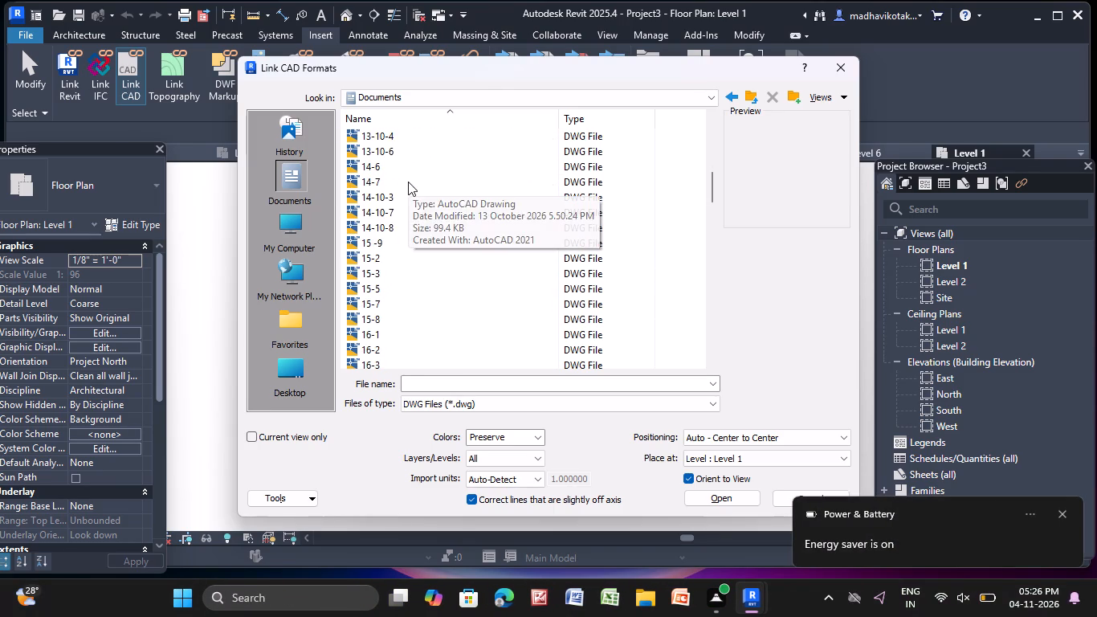
pyautogui.scroll(-9, 408, 182)
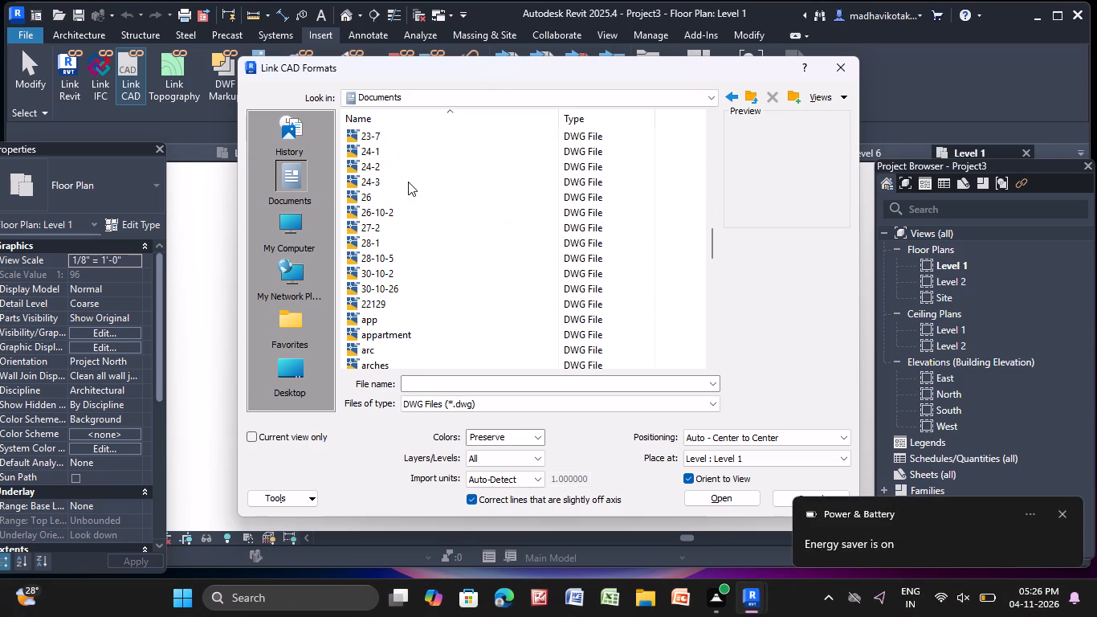
pyautogui.scroll(-2, 429, 278)
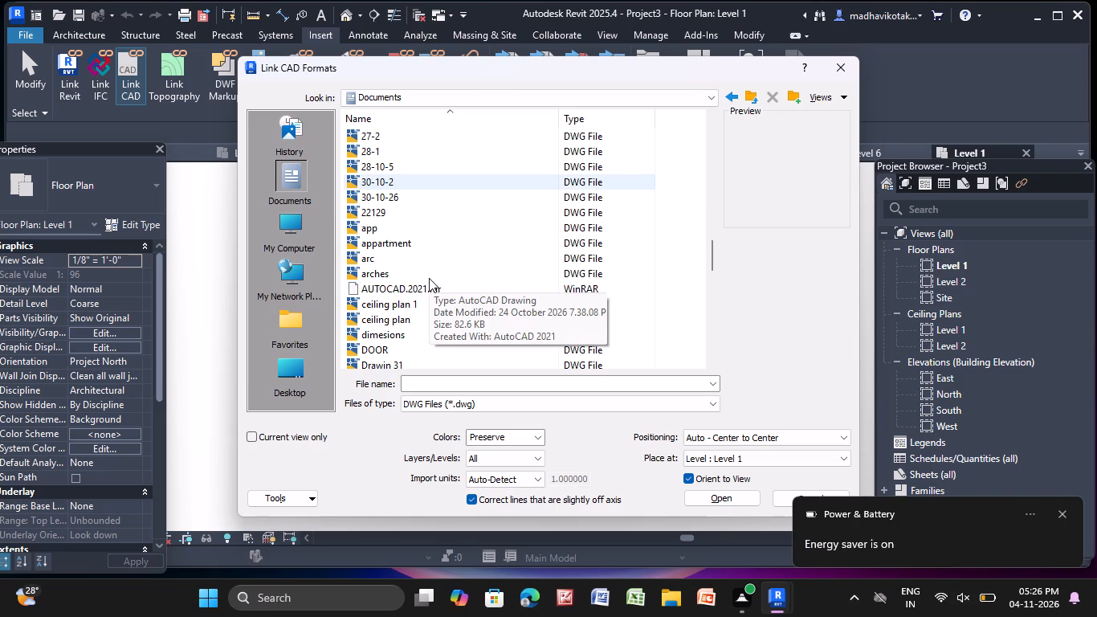
pyautogui.scroll(-7, 428, 258)
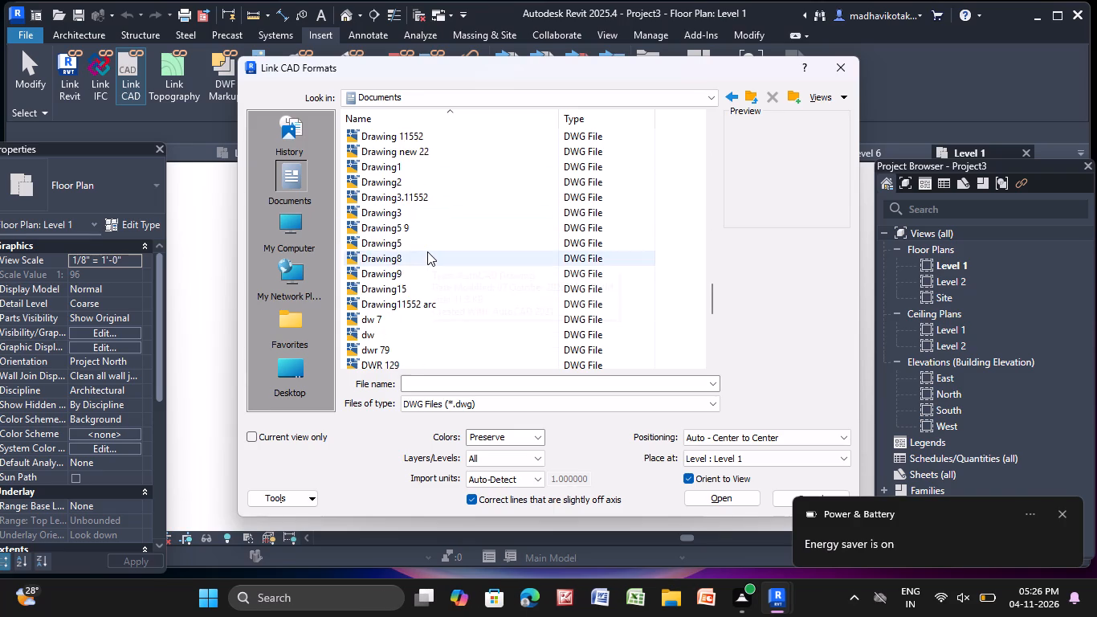
pyautogui.scroll(-4, 427, 249)
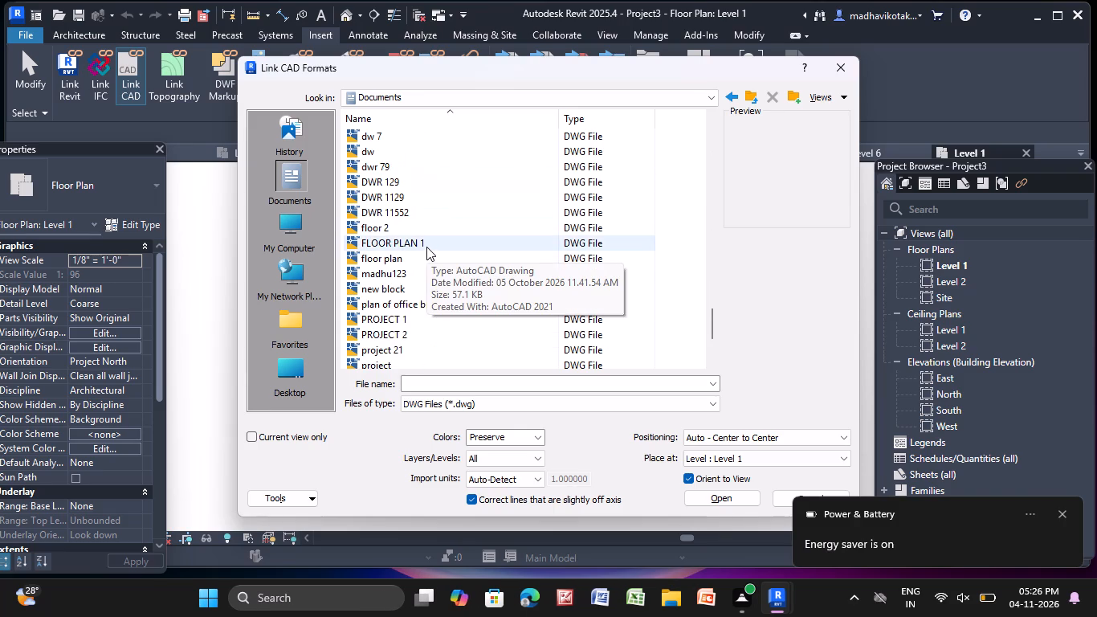
pyautogui.scroll(-4, 426, 247)
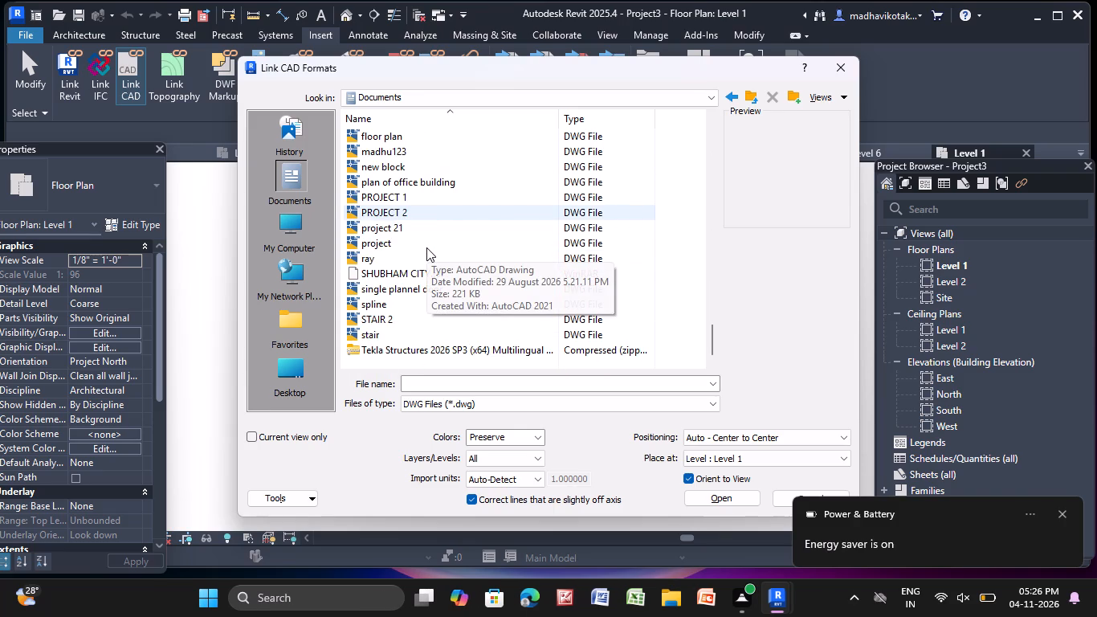
pyautogui.scroll(-4, 426, 247)
pyautogui.scroll(8, 291, 176)
pyautogui.scroll(3, 391, 141)
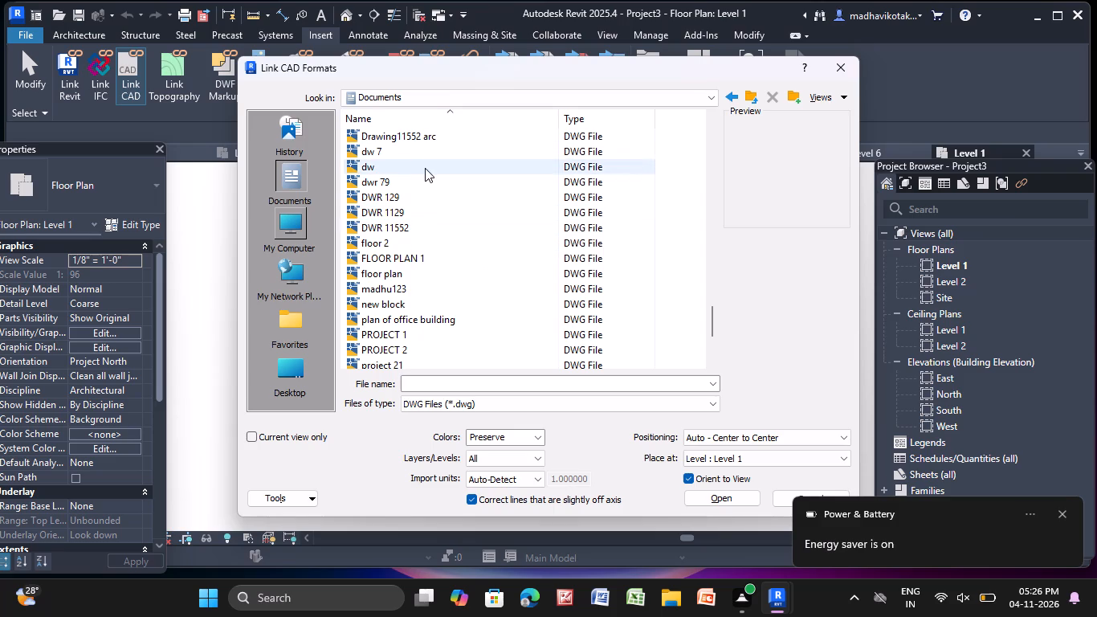
pyautogui.scroll(1, 419, 197)
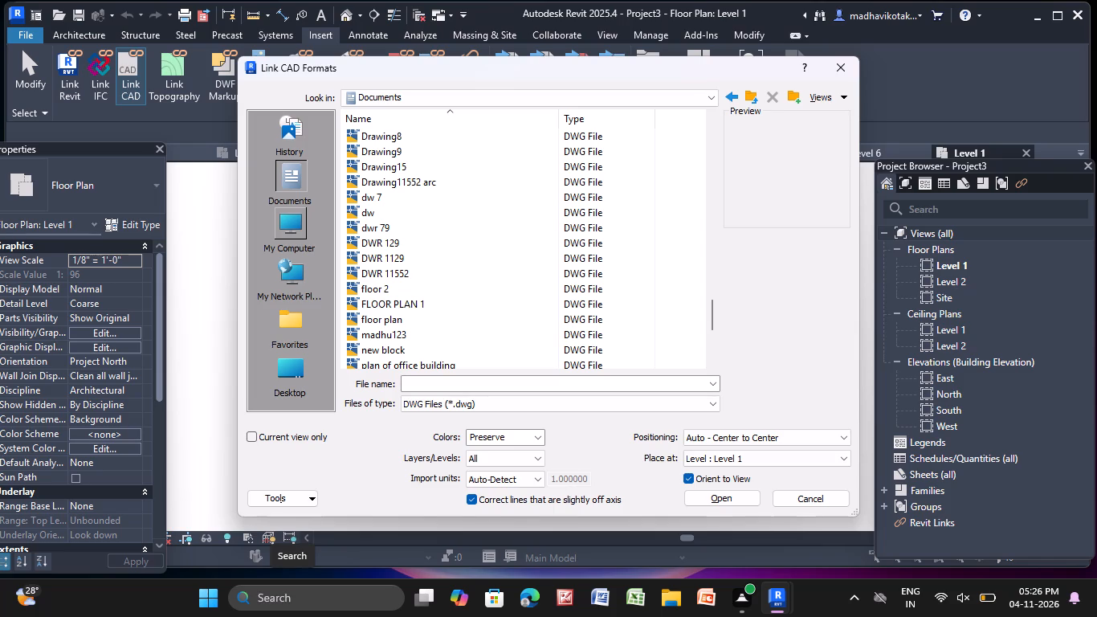
pyautogui.scroll(1, 396, 181)
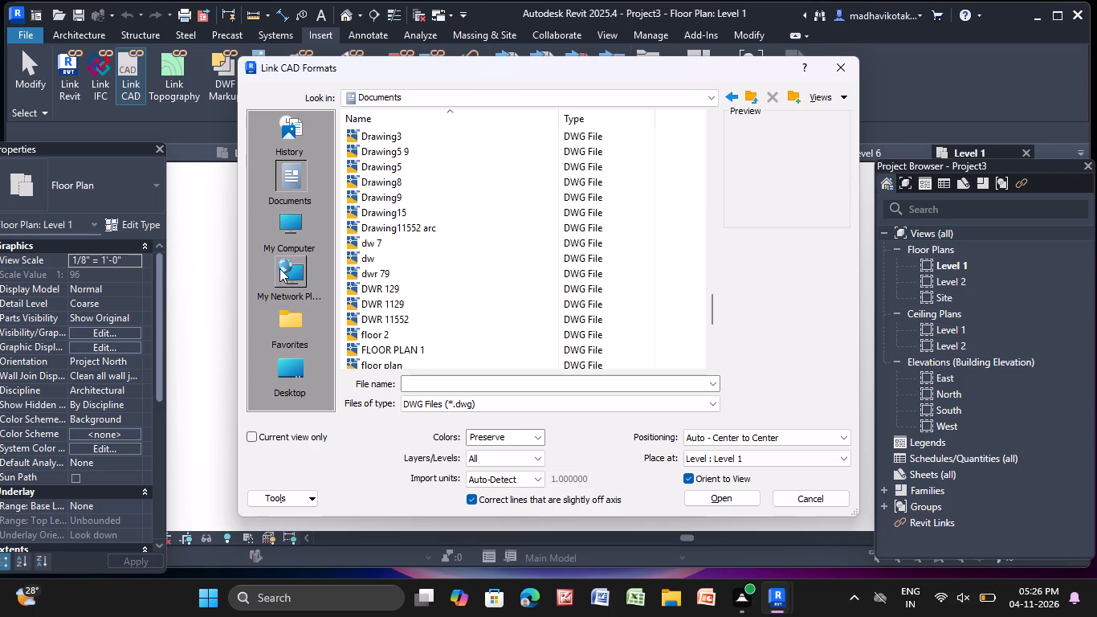
pyautogui.scroll(3, 289, 323)
pyautogui.scroll(3, 288, 118)
# Select appartment.dwg in the Documents folder as the candidate drawing for the CAD link.
pyautogui.click(282, 171)
pyautogui.scroll(6, 474, 182)
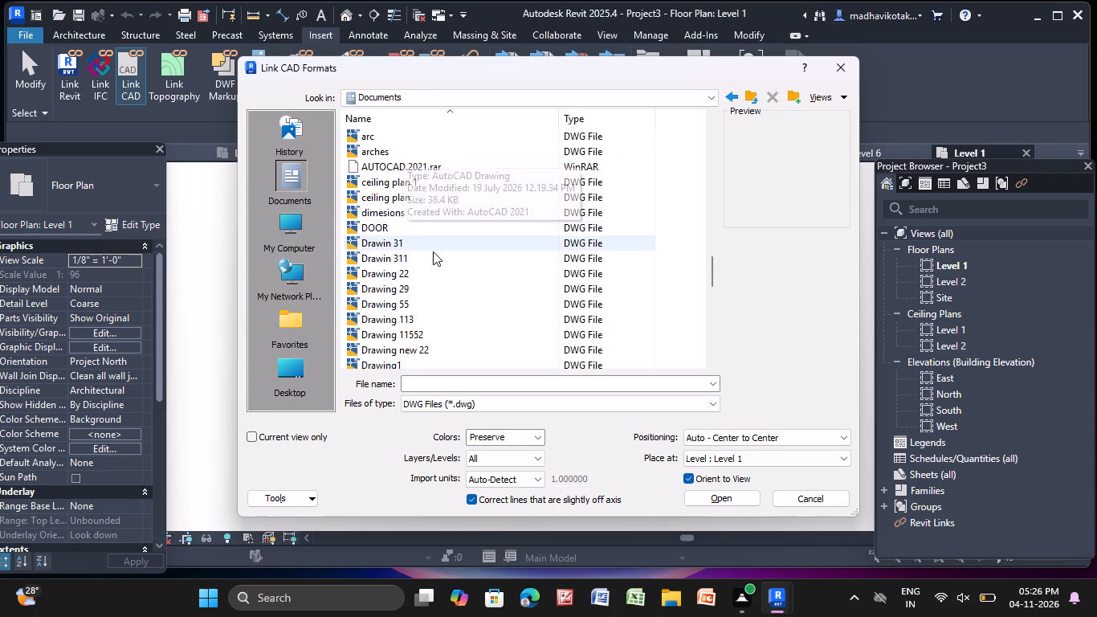
pyautogui.scroll(2, 415, 249)
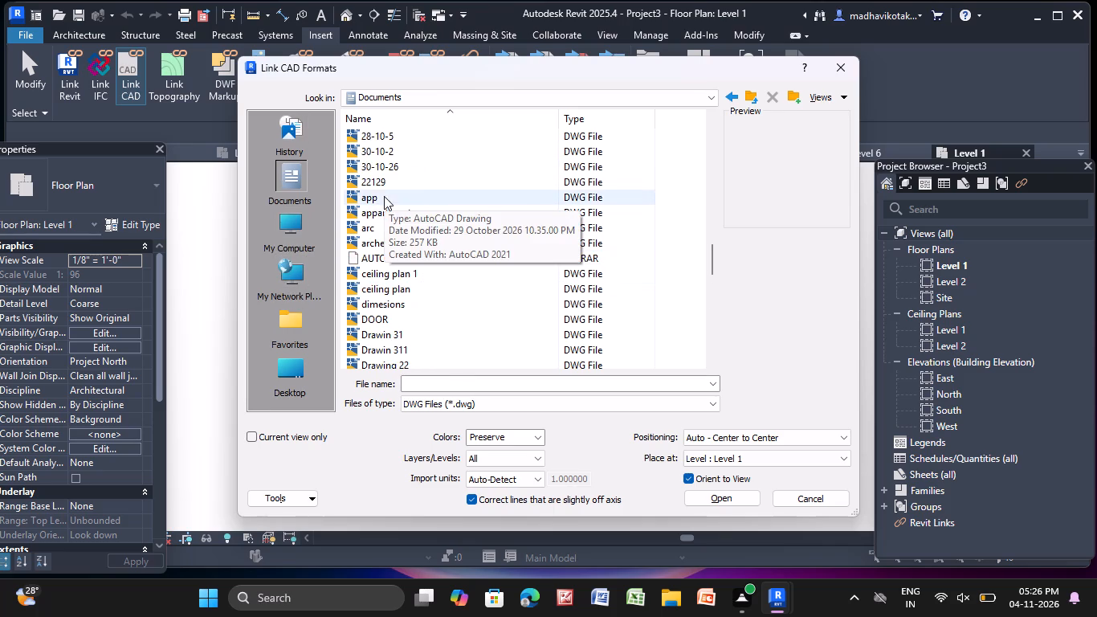
pyautogui.click(384, 215)
pyautogui.scroll(2, 383, 178)
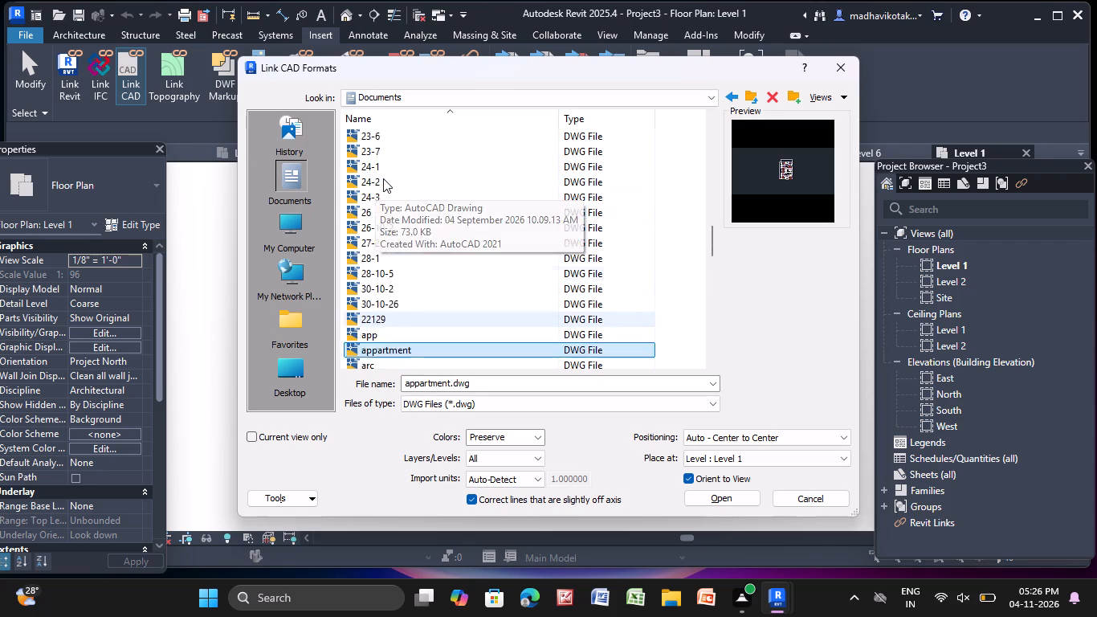
pyautogui.scroll(2, 383, 178)
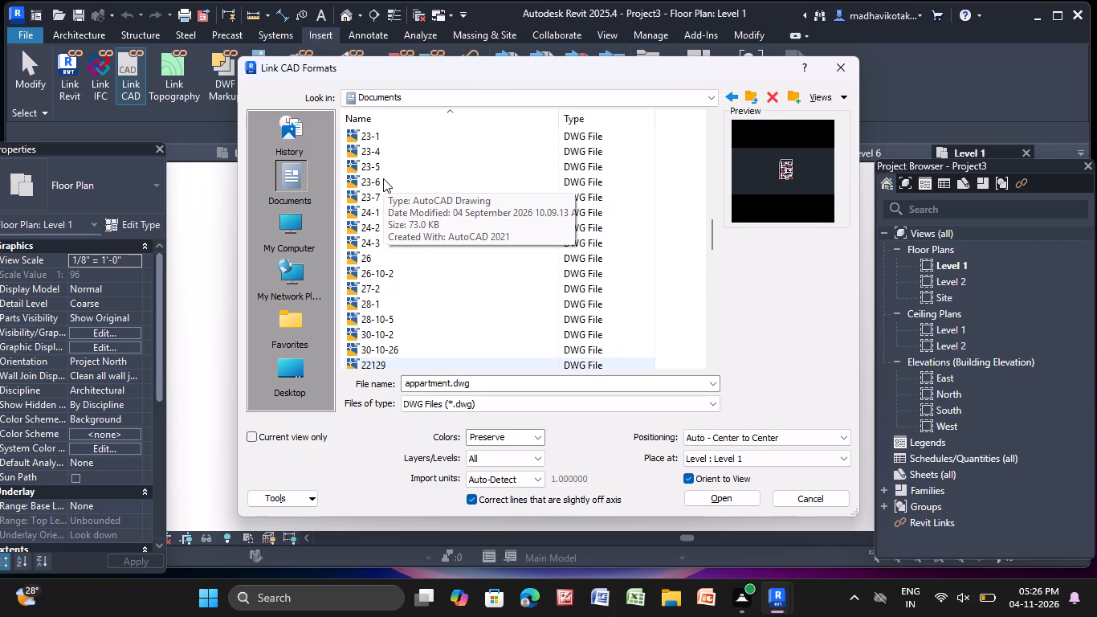
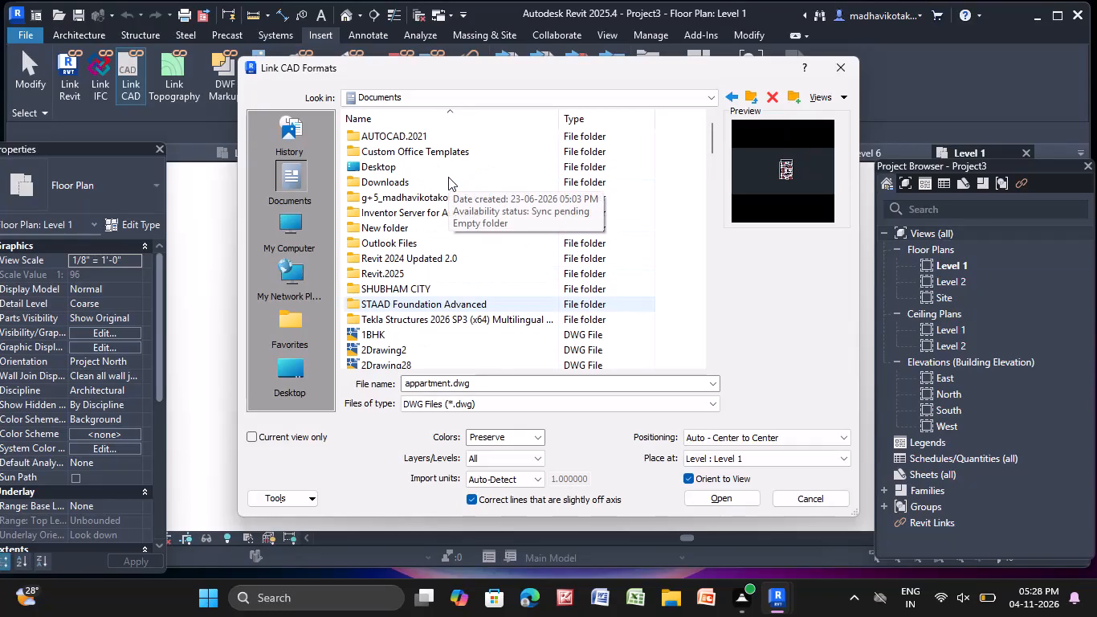
# Switch to the Downloads folder and link PLAN AND ARCH.dwg at Level 1, keeping the Auto - Center to Center positioning.
pyautogui.scroll(3, 279, 365)
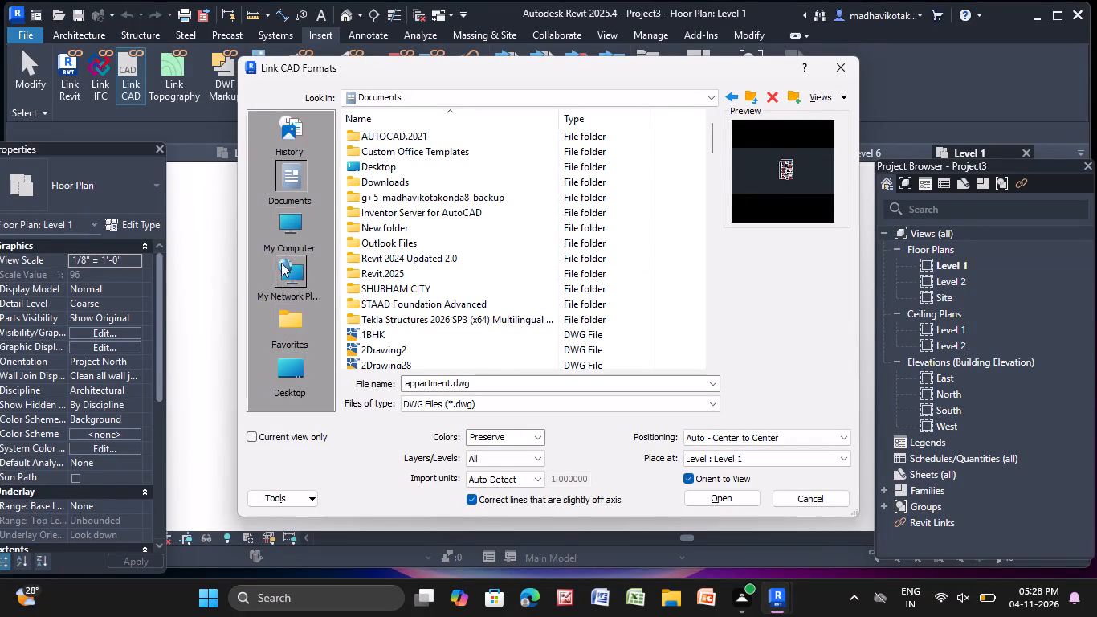
pyautogui.scroll(3, 282, 208)
pyautogui.doubleClick(294, 164)
pyautogui.click(295, 372)
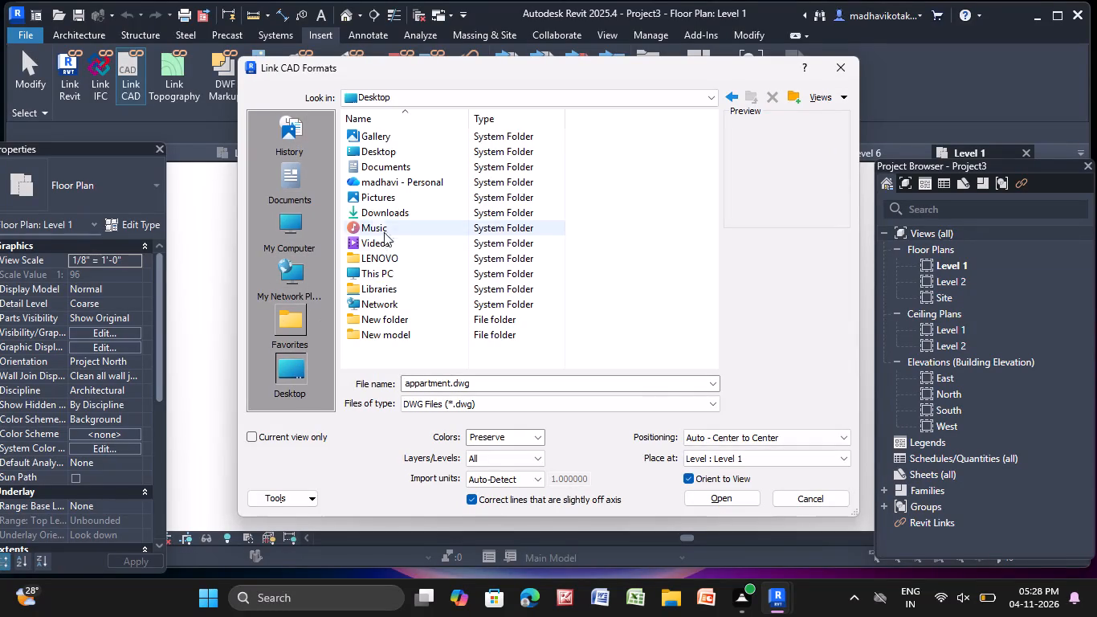
pyautogui.click(394, 213)
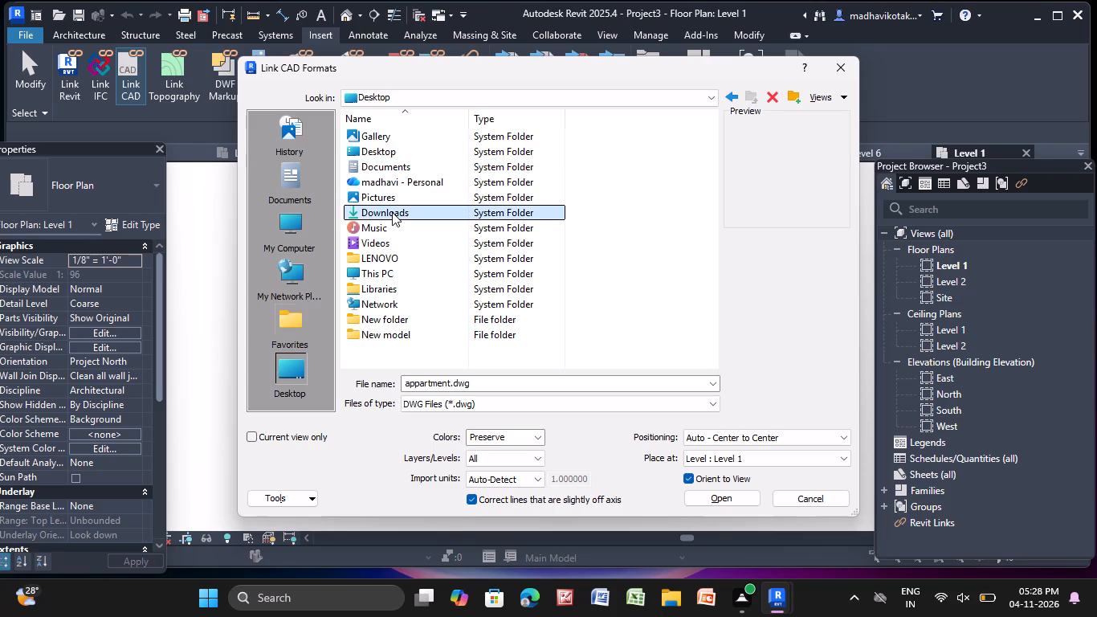
pyautogui.doubleClick(392, 212)
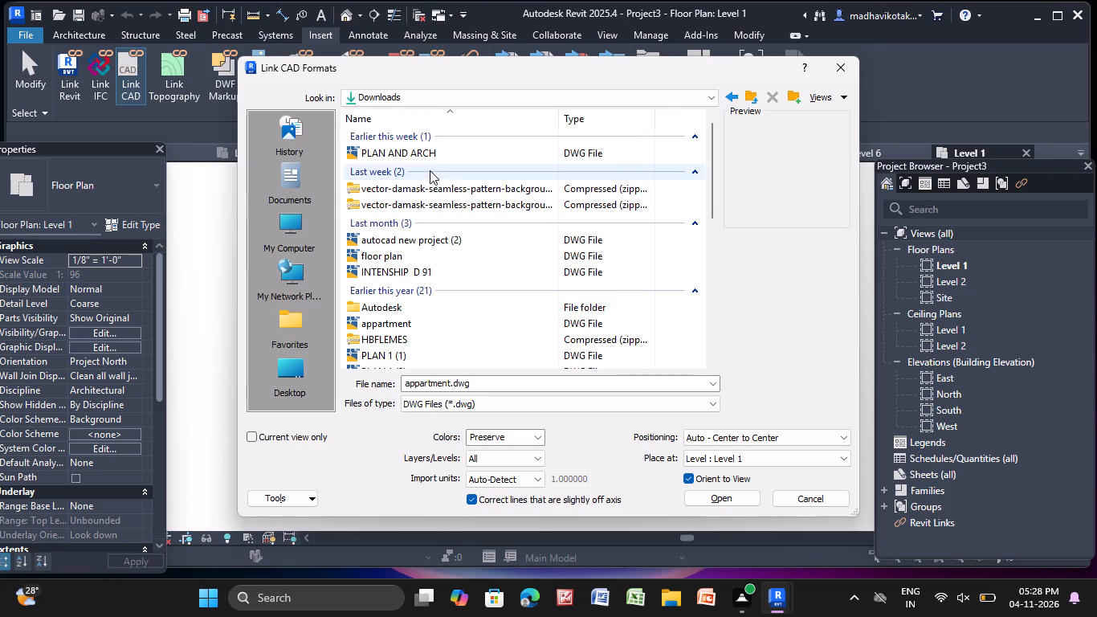
pyautogui.click(433, 161)
pyautogui.click(448, 157)
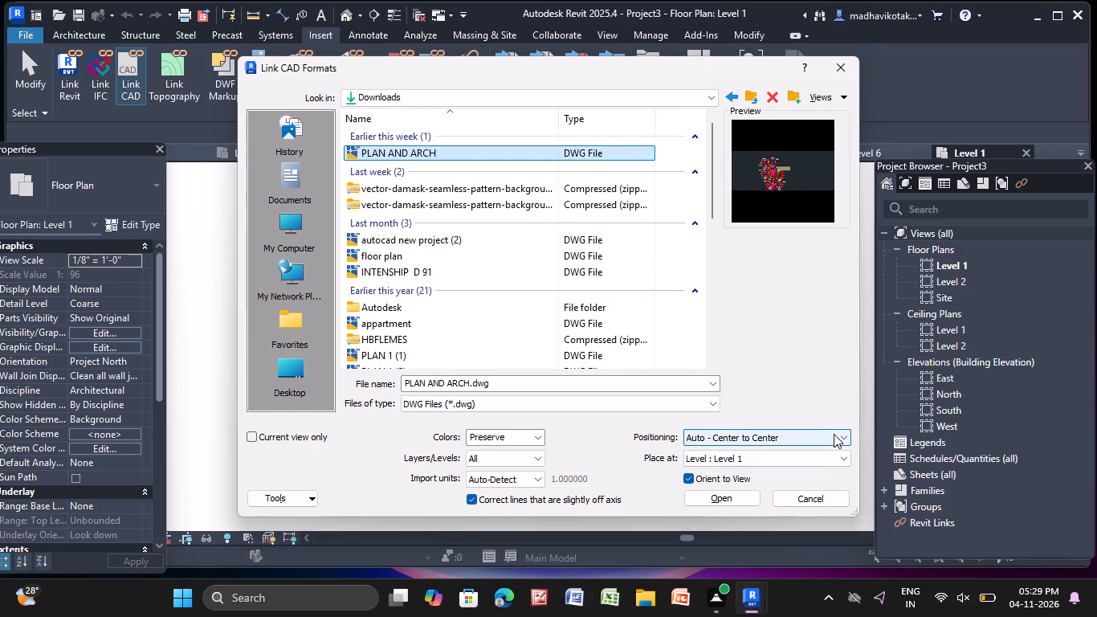
pyautogui.click(735, 501)
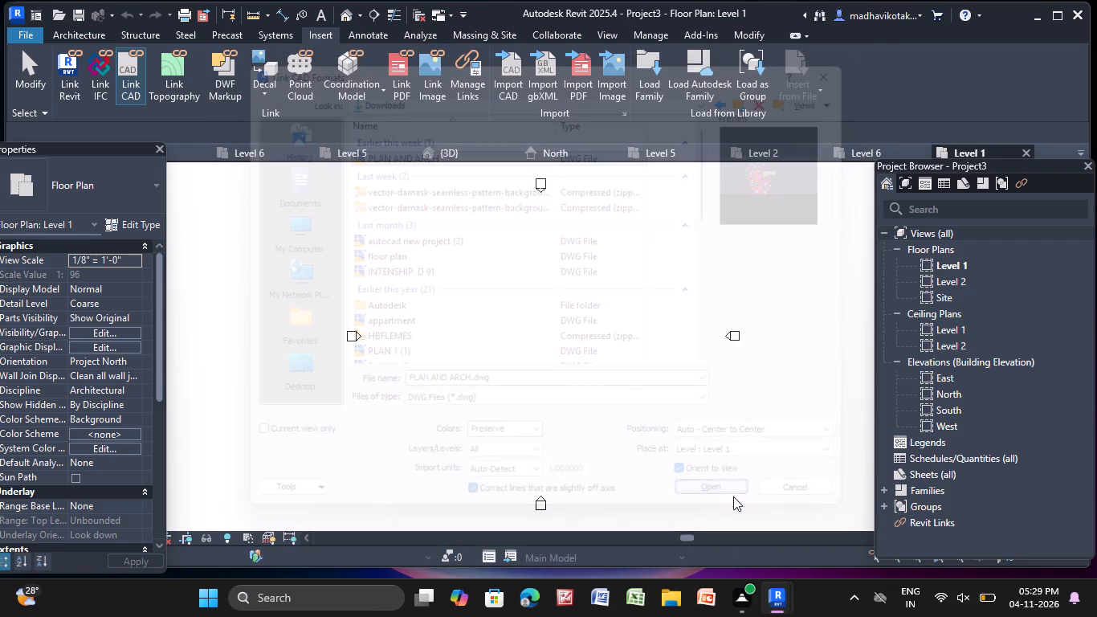
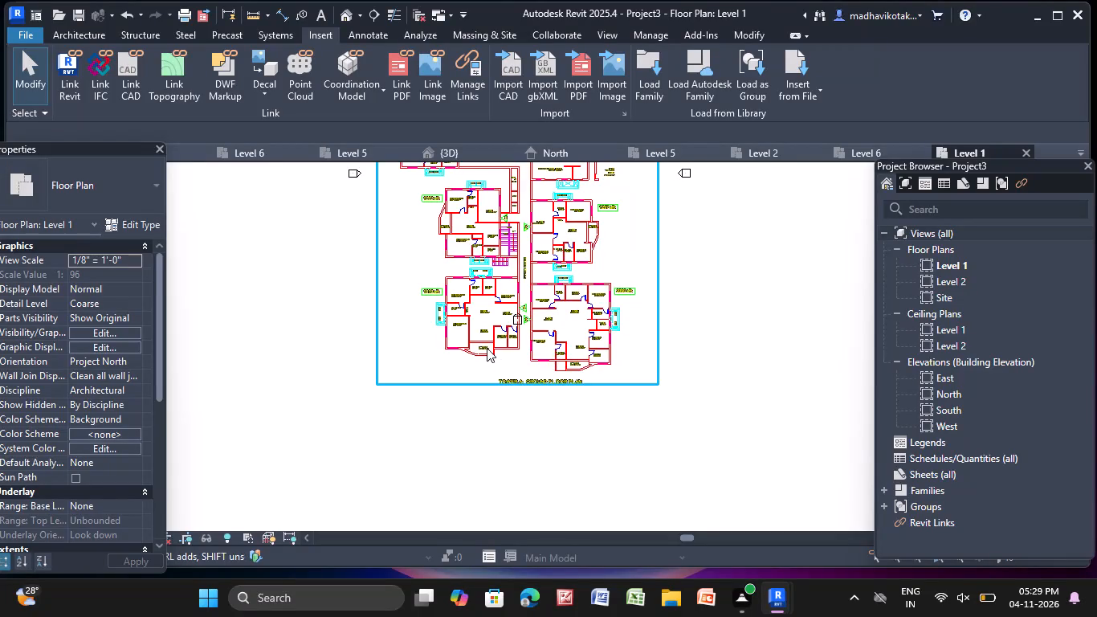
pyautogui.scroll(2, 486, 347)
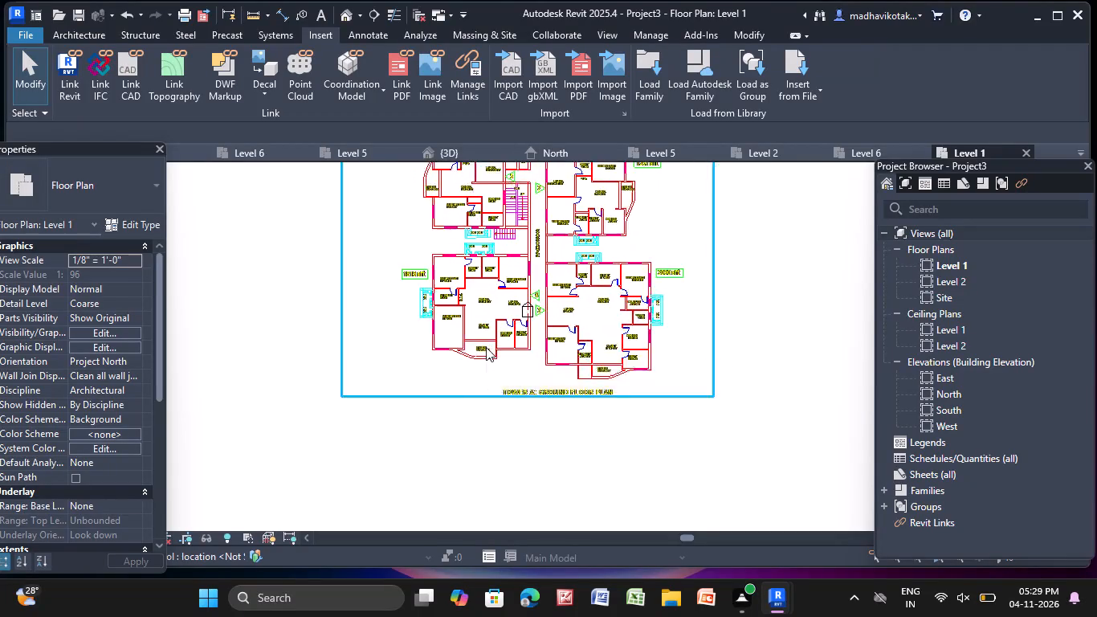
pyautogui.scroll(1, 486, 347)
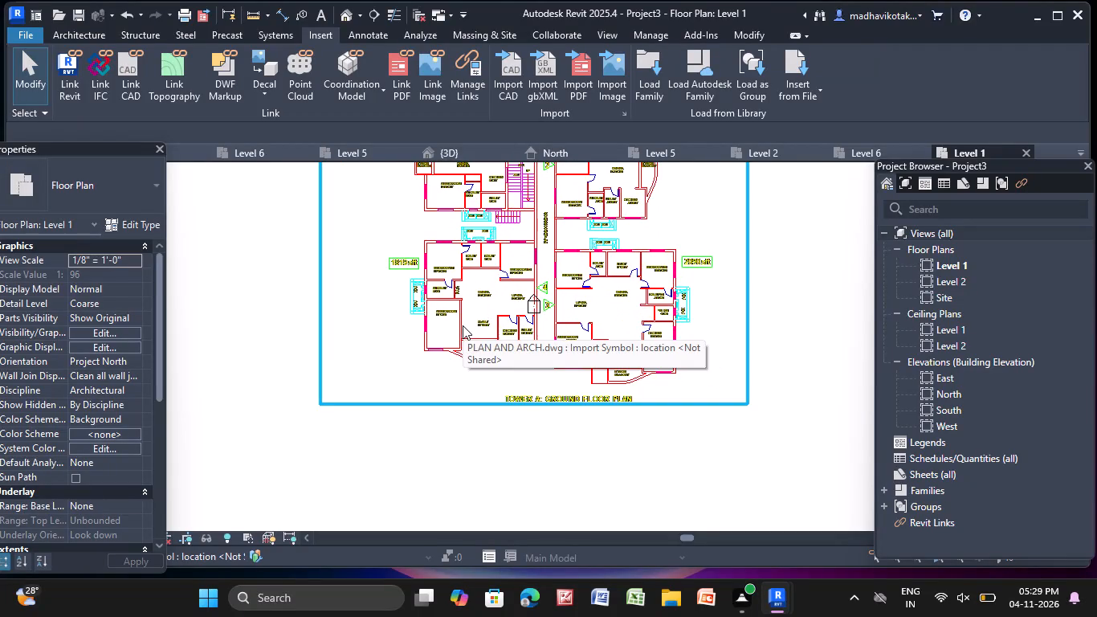
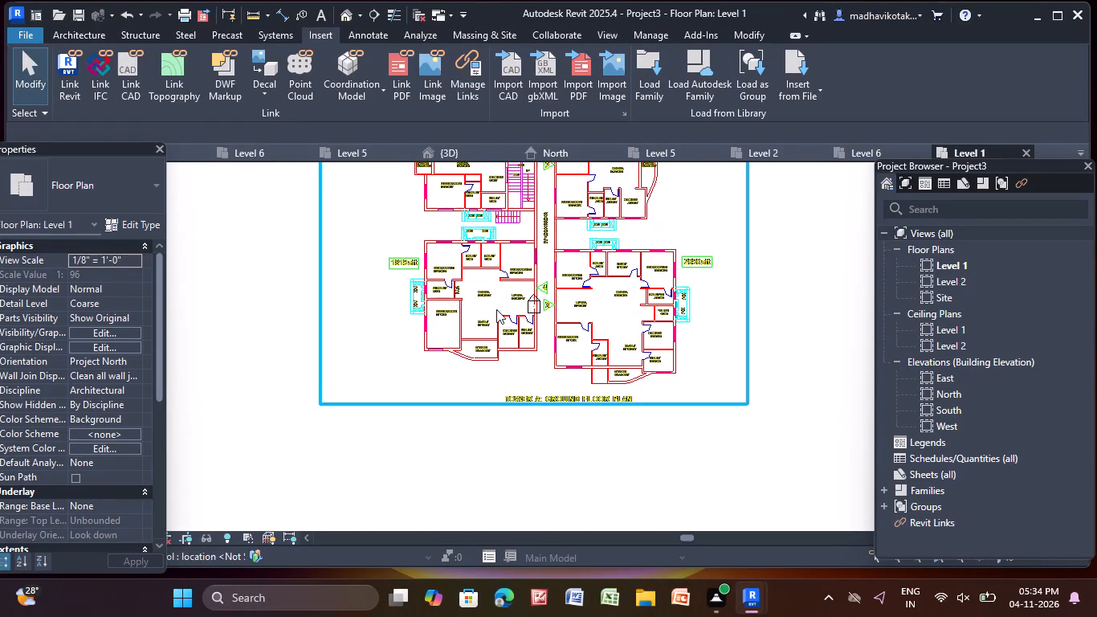
# Examine the linked Tower A ground floor plan on Level 1, from its upper flats to the lower flats.
pyautogui.moveTo(496, 310); pyautogui.dragTo(443, 541, button='middle')
pyautogui.scroll(-1, 494, 329)
pyautogui.moveTo(460, 165); pyautogui.dragTo(512, 411, button='middle')
pyautogui.scroll(4, 406, 328)
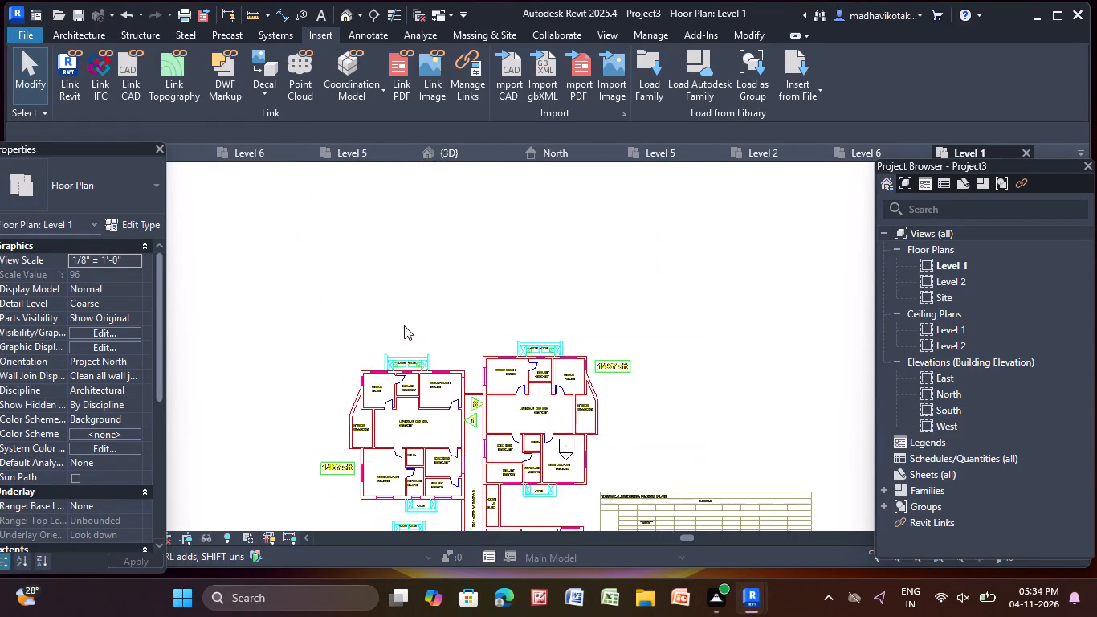
pyautogui.moveTo(402, 322); pyautogui.dragTo(399, 243, button='middle')
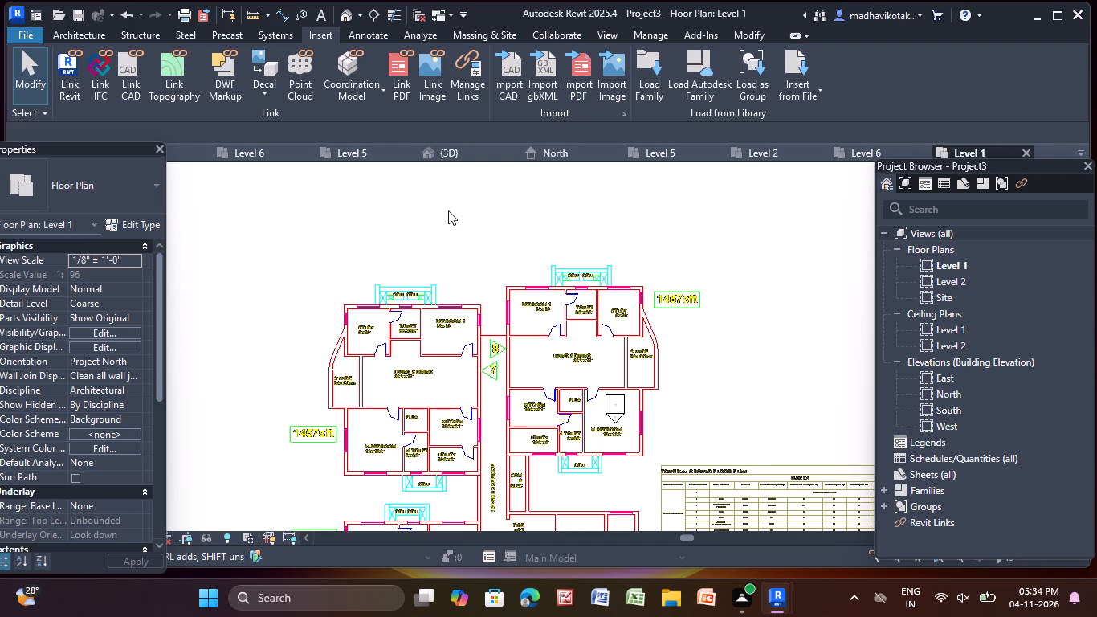
pyautogui.moveTo(466, 475); pyautogui.dragTo(426, 179, button='middle')
pyautogui.scroll(-4, 580, 421)
pyautogui.moveTo(561, 452); pyautogui.dragTo(528, 321, button='middle')
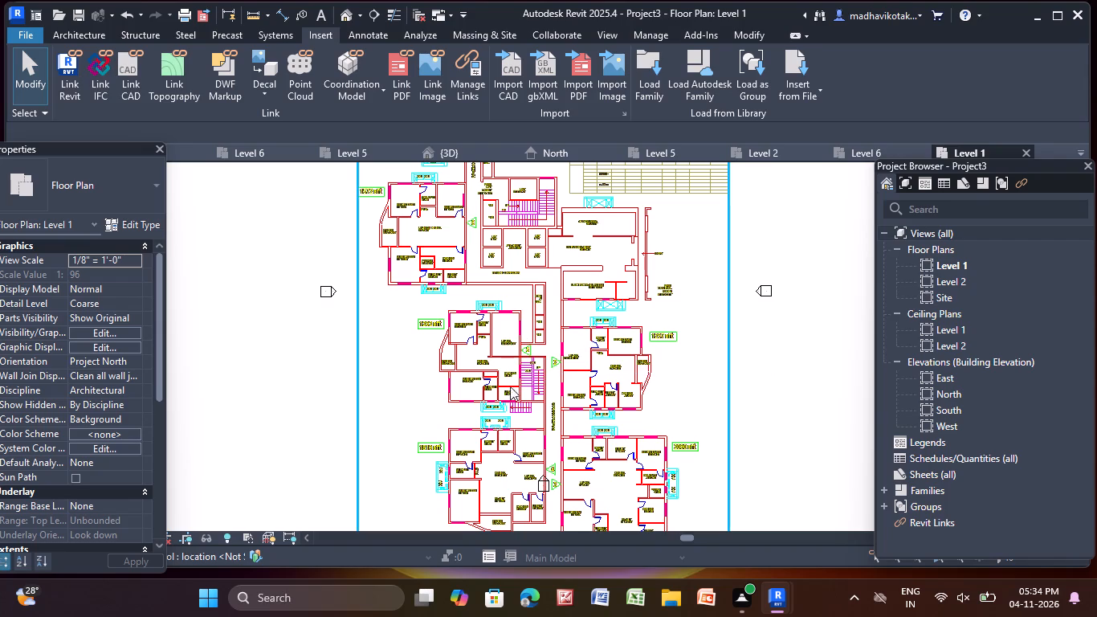
pyautogui.moveTo(496, 432); pyautogui.dragTo(464, 279, button='middle')
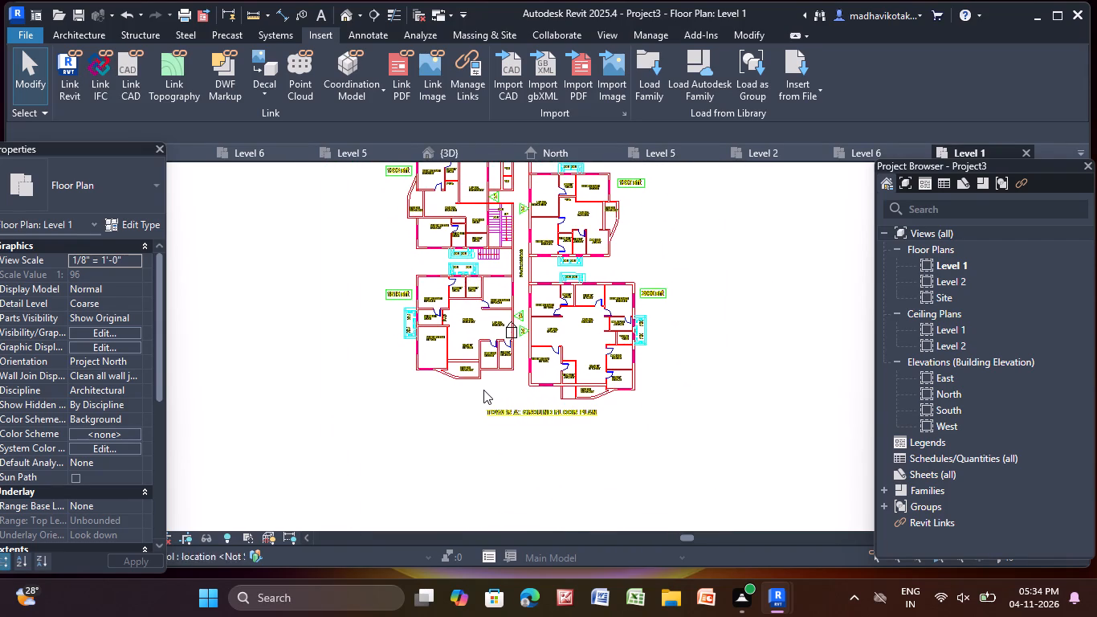
pyautogui.scroll(3, 483, 390)
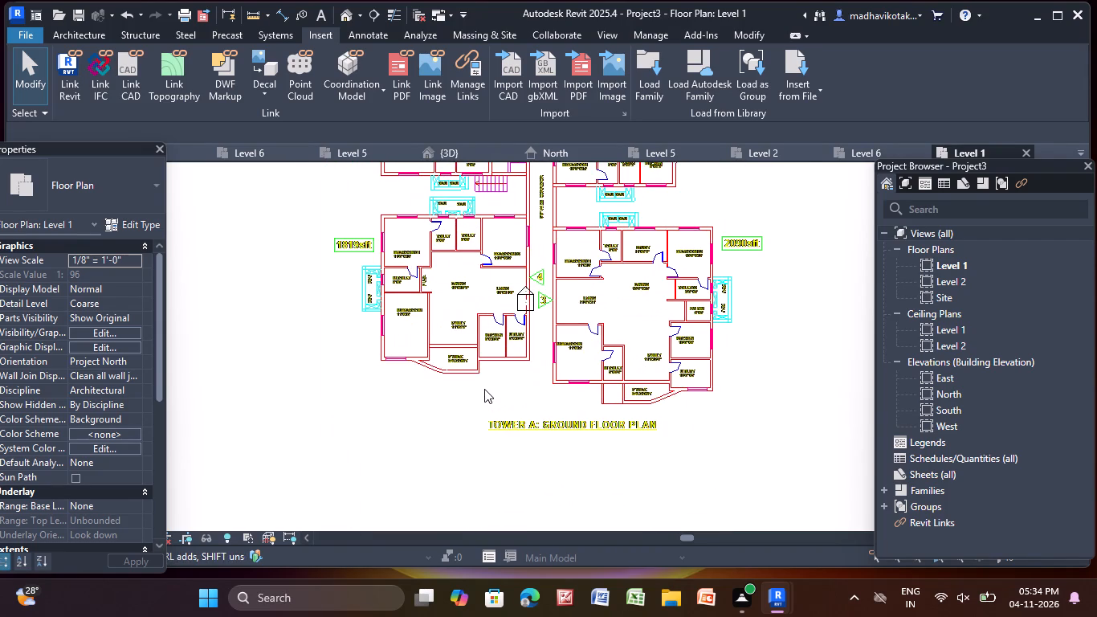
pyautogui.moveTo(425, 362); pyautogui.dragTo(357, 485, button='middle')
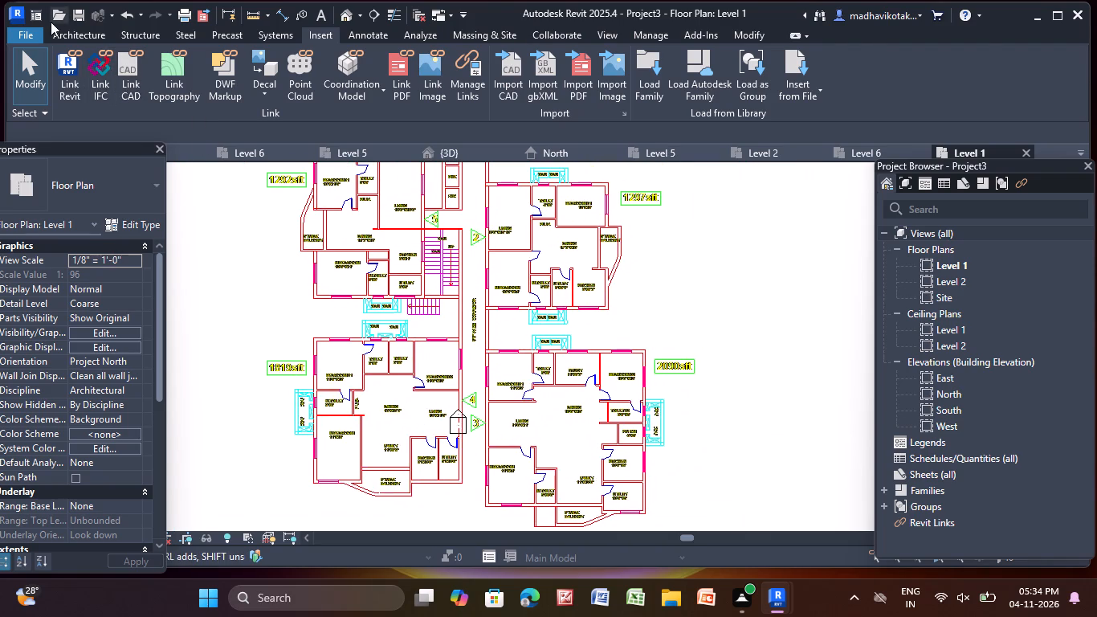
# Start the Wall tool and duplicate the Generic - 8" basic wall type under the name 9".
pyautogui.click(62, 30)
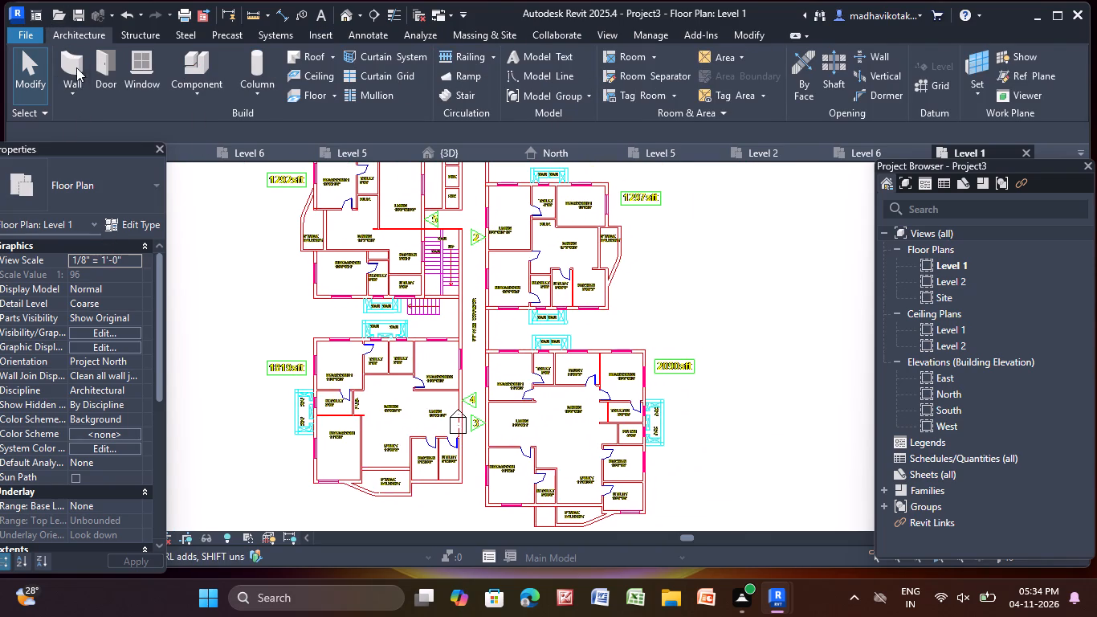
pyautogui.click(75, 67)
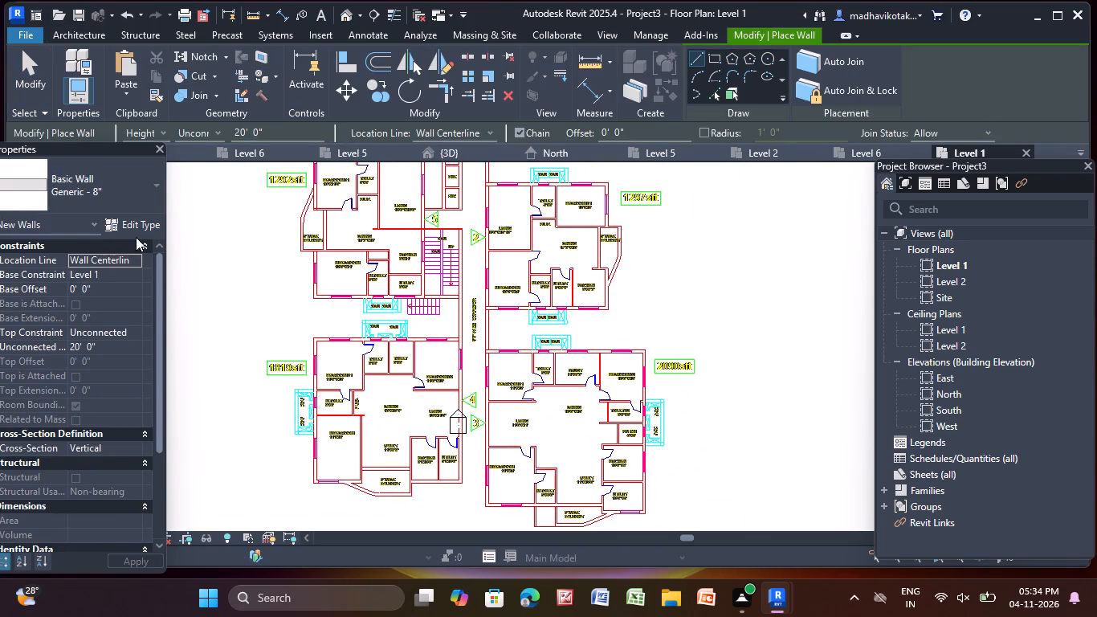
pyautogui.click(145, 222)
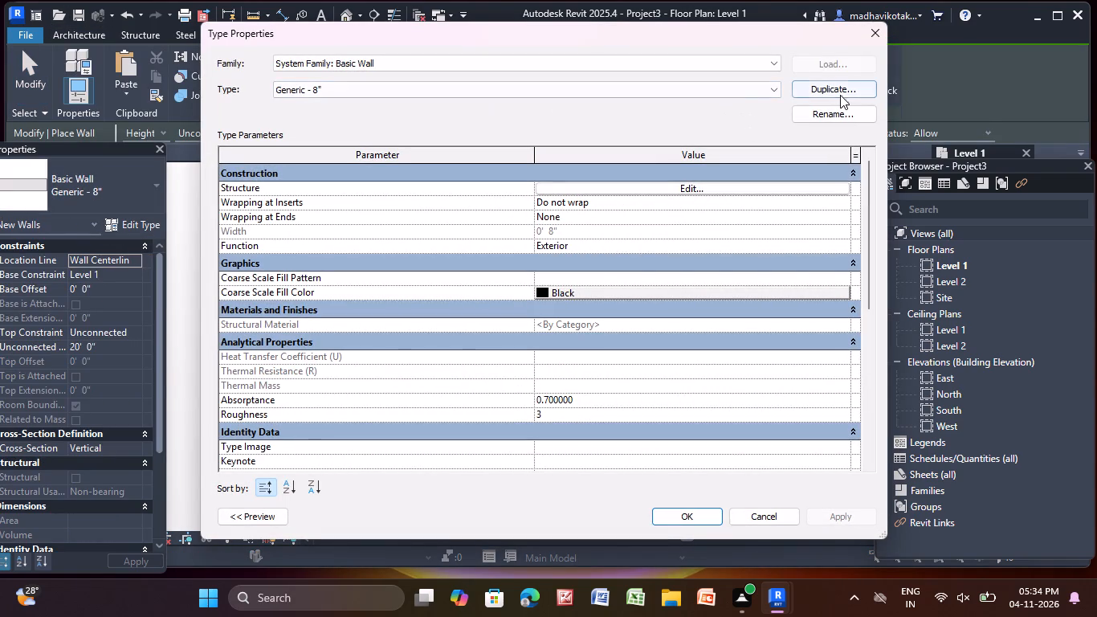
pyautogui.click(841, 93)
pyautogui.click(550, 266)
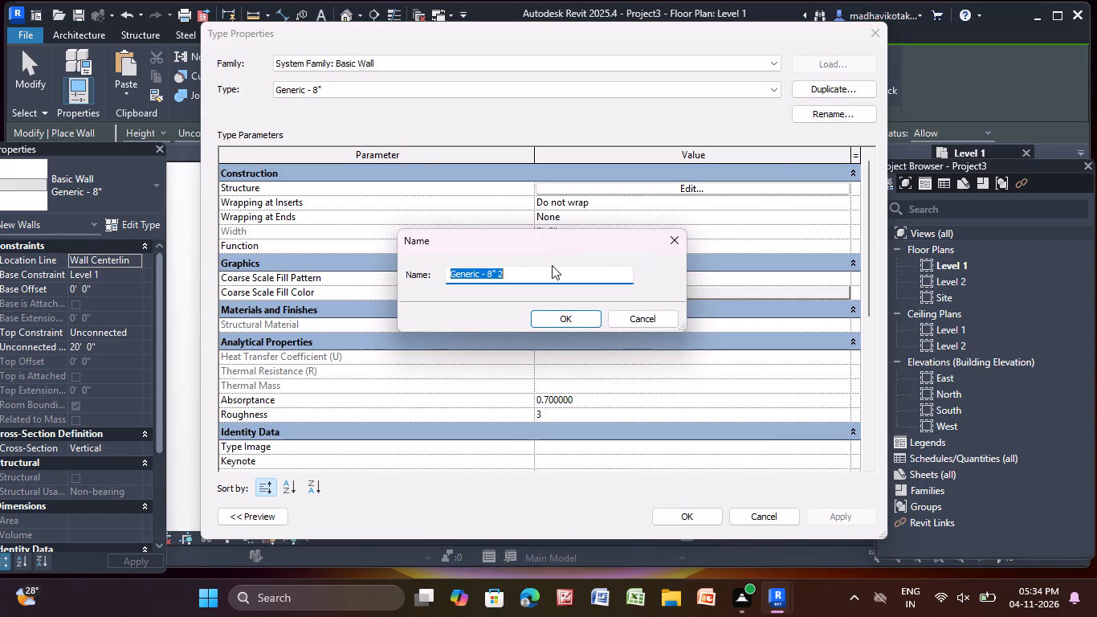
pyautogui.press('BackSpace')
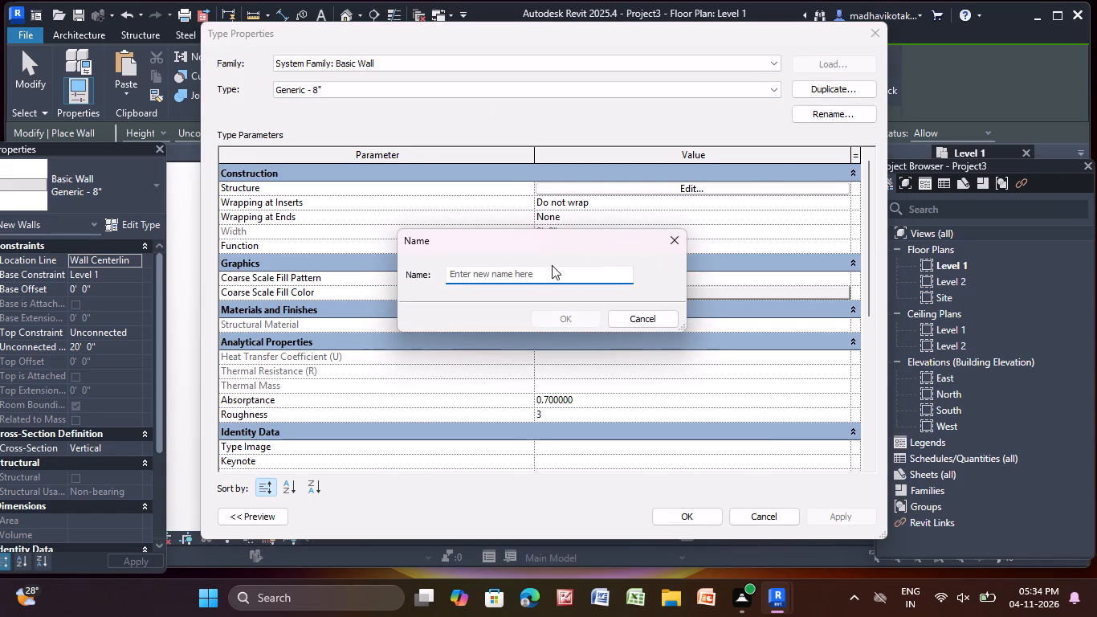
pyautogui.press('9')
pyautogui.hotkey('shift', '"')
pyautogui.press('Return')
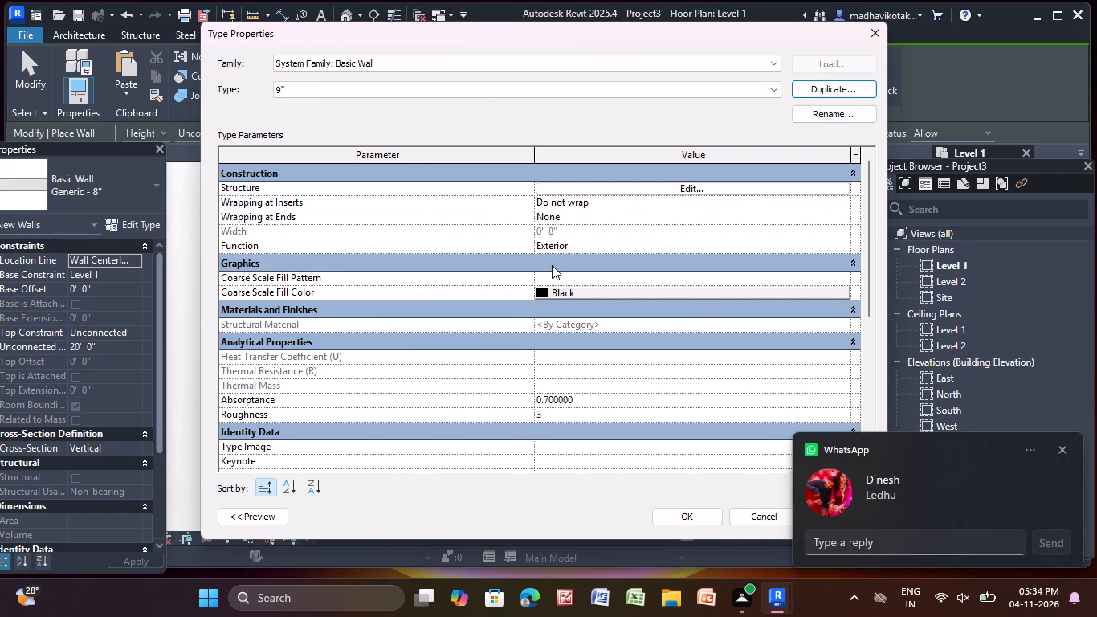
# Duplicate the 9" wall type under the name 9" w and accept the type properties.
pyautogui.click(833, 96)
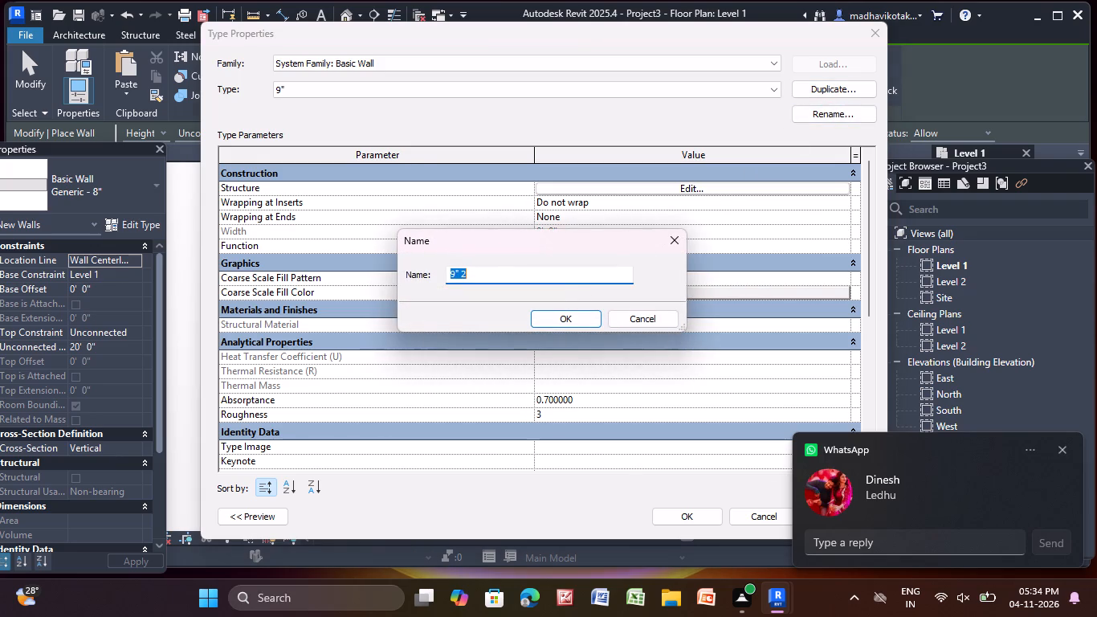
pyautogui.click(554, 279)
pyautogui.press('BackSpace')
pyautogui.press('w')
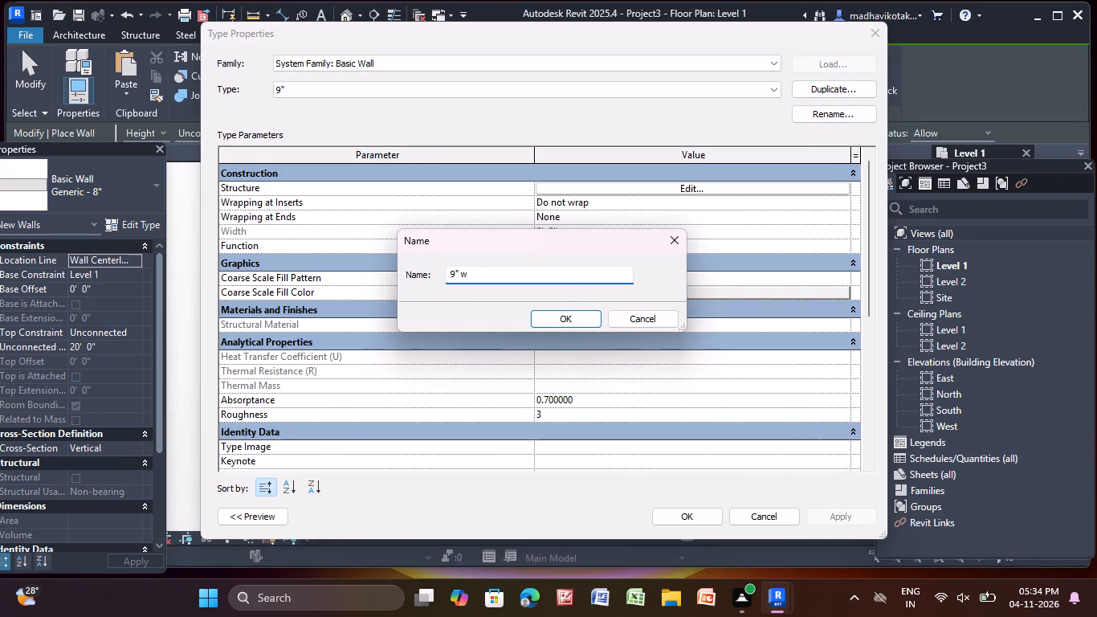
pyautogui.click(561, 325)
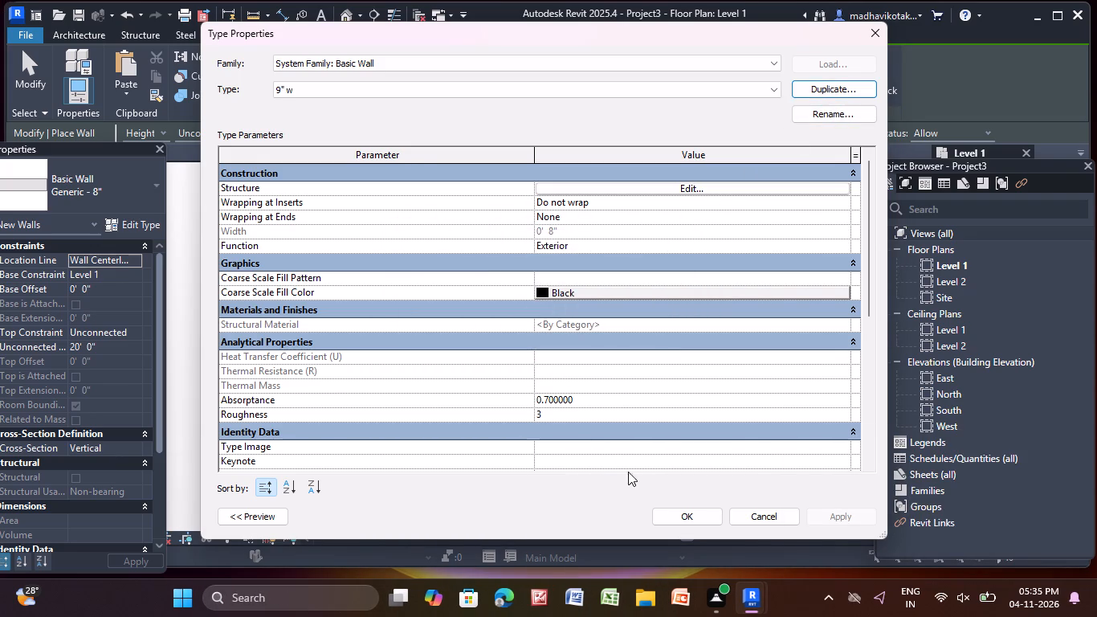
pyautogui.click(671, 514)
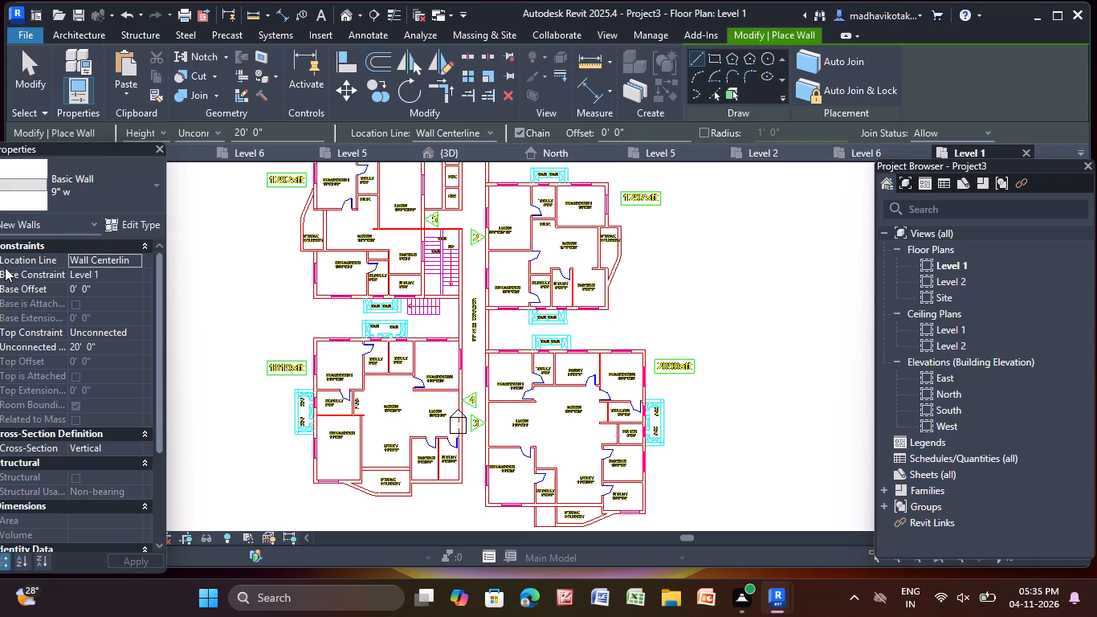
# Duplicate the 9" w wall type under the name 4.5".
pyautogui.click(120, 217)
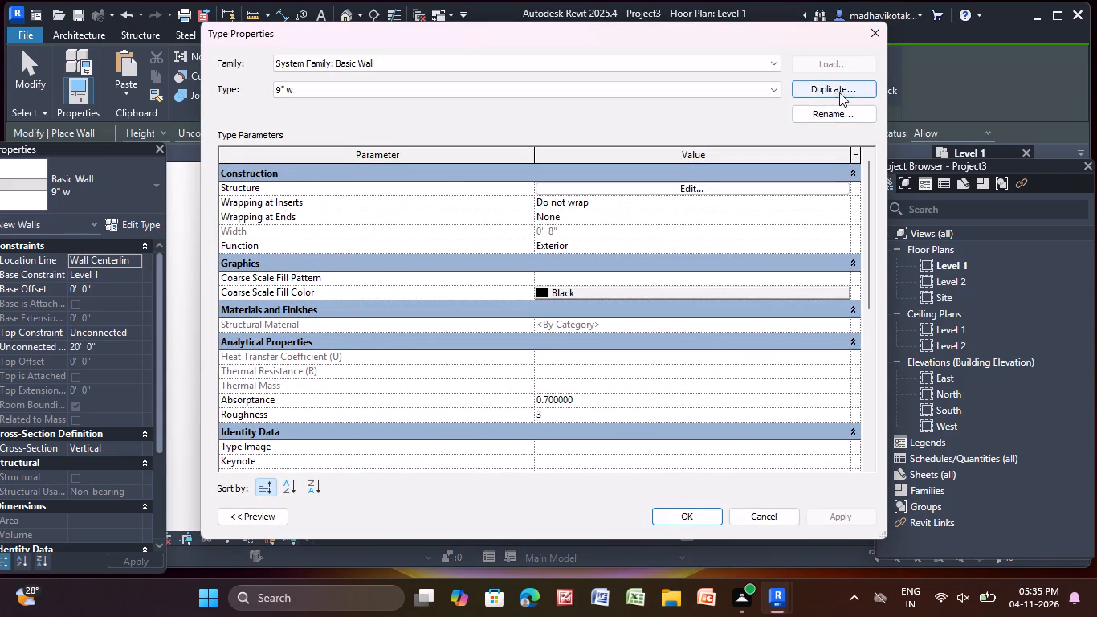
pyautogui.click(839, 92)
pyautogui.click(530, 273)
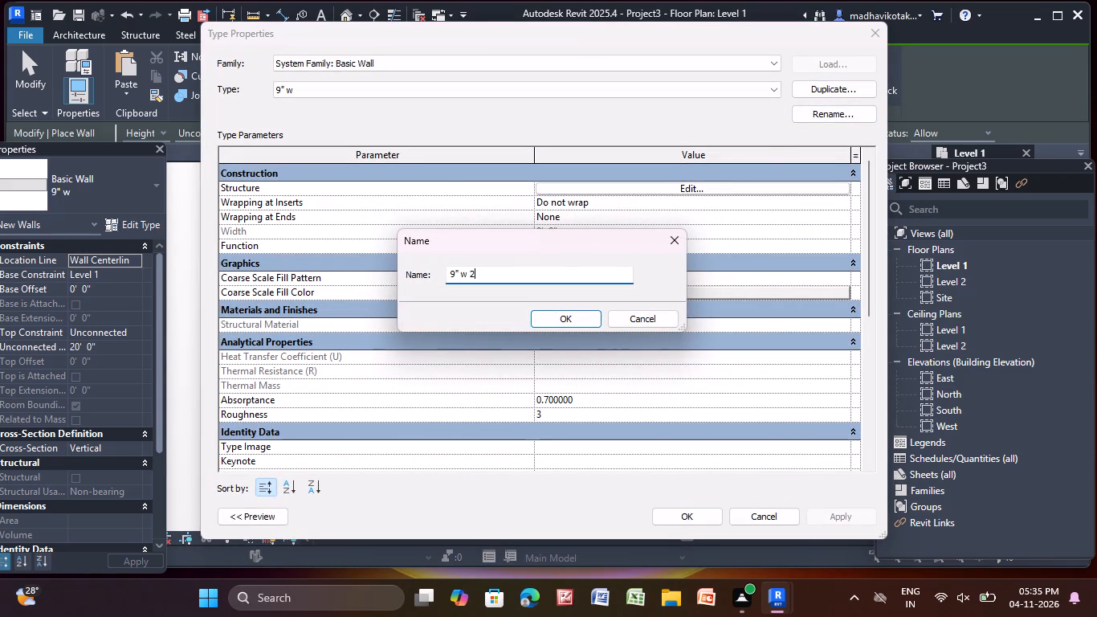
pyautogui.press('BackSpace')
pyautogui.press('BackSpace')
pyautogui.press('BackSpace')
pyautogui.press('BackSpace')
pyautogui.press('BackSpace')
pyautogui.press('BackSpace')
pyautogui.press('BackSpace')
pyautogui.press('BackSpace')
pyautogui.press('BackSpace')
pyautogui.press('BackSpace')
pyautogui.press('BackSpace')
pyautogui.press('BackSpace')
pyautogui.press('BackSpace')
pyautogui.press('BackSpace')
pyautogui.press('BackSpace')
pyautogui.write('4.5"')
pyautogui.press('Return')
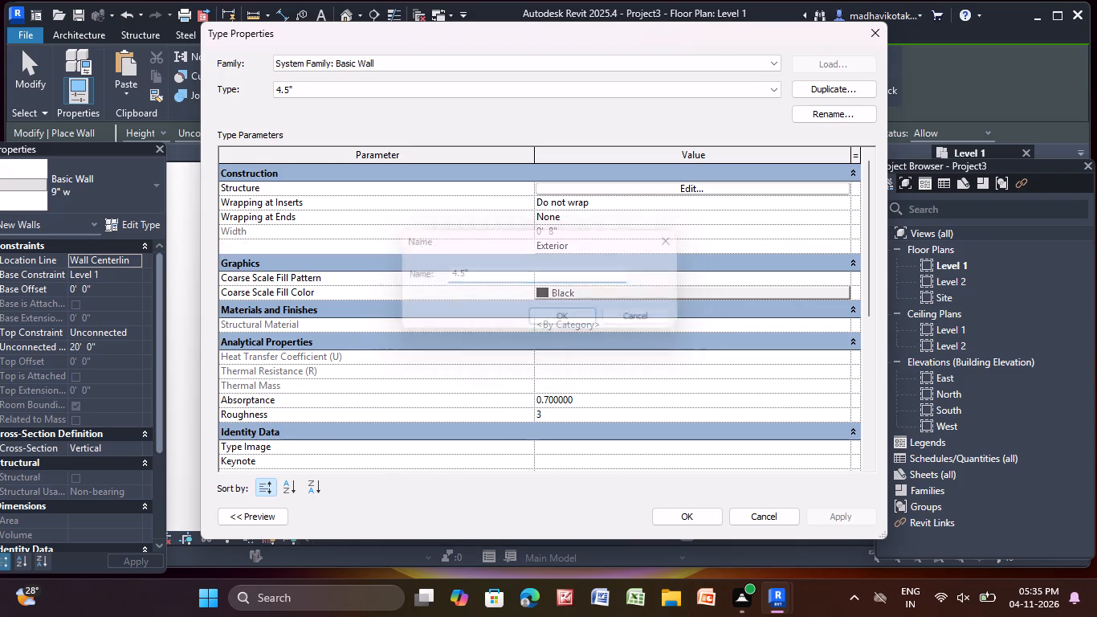
# Duplicate the 4.5" wall type under the name 4.5" p and accept the type properties.
pyautogui.click(838, 90)
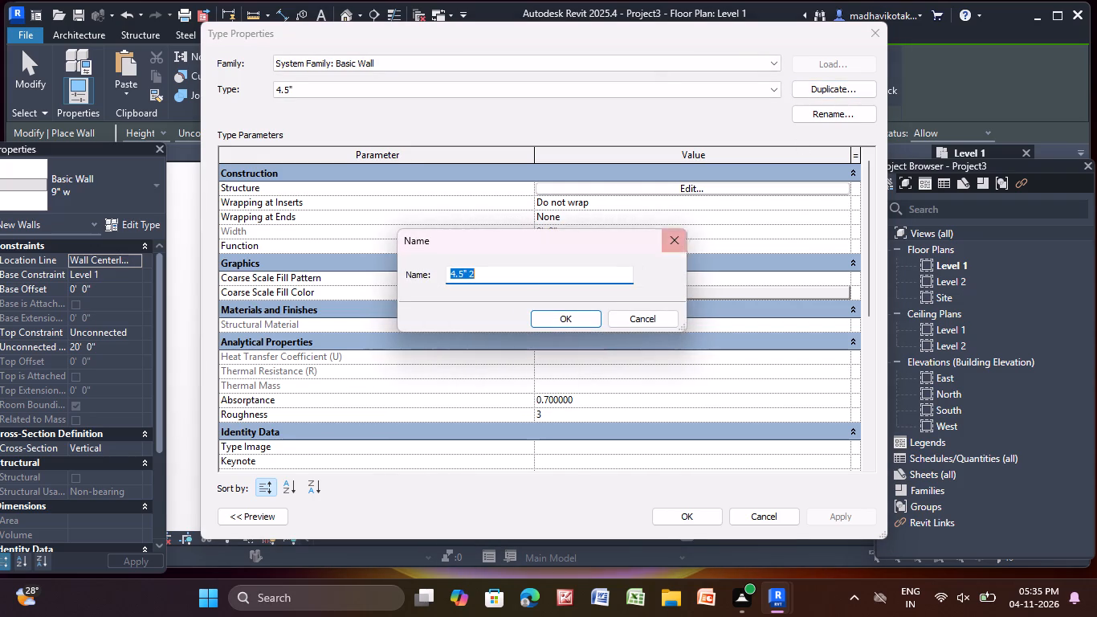
pyautogui.click(531, 280)
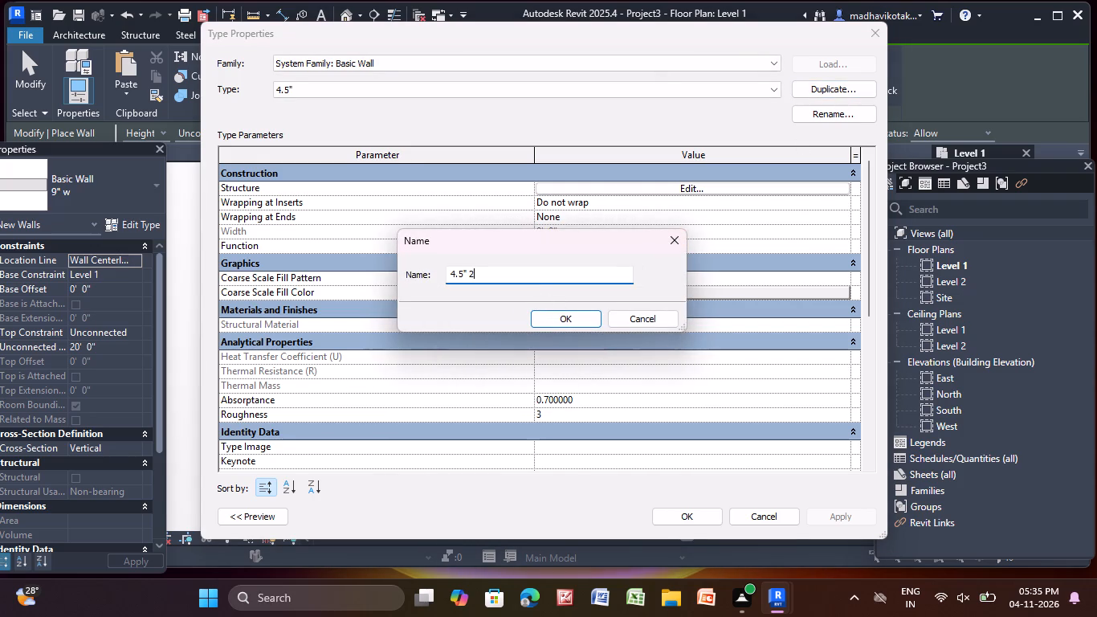
pyautogui.press('BackSpace')
pyautogui.press('p')
pyautogui.click(580, 319)
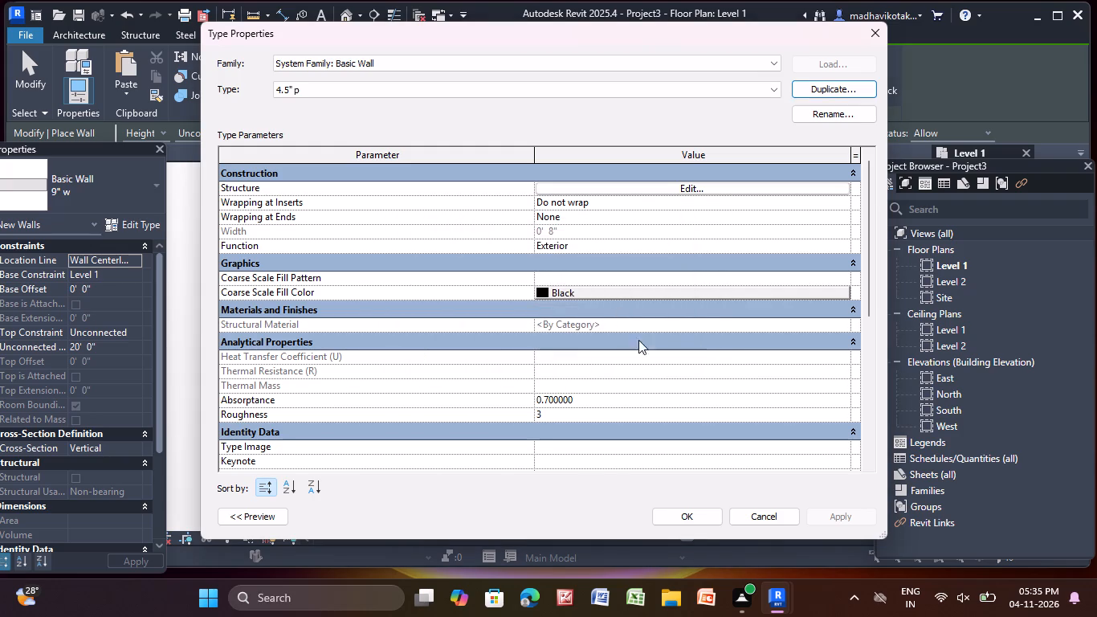
pyautogui.click(694, 514)
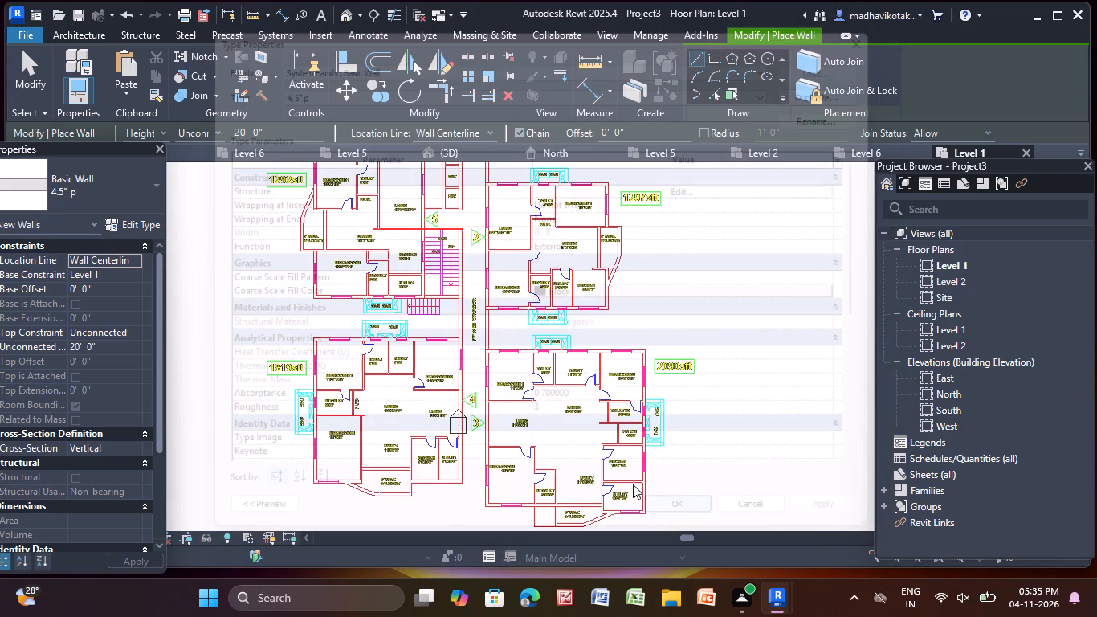
# Draw a 9" w wall about 37 ft long along the 1819 sft flat's upper exterior wall, from Bedroom 01's outer corner to Bedroom 02's.
pyautogui.moveTo(434, 270); pyautogui.dragTo(468, 326, button='middle')
pyautogui.scroll(1, 468, 326)
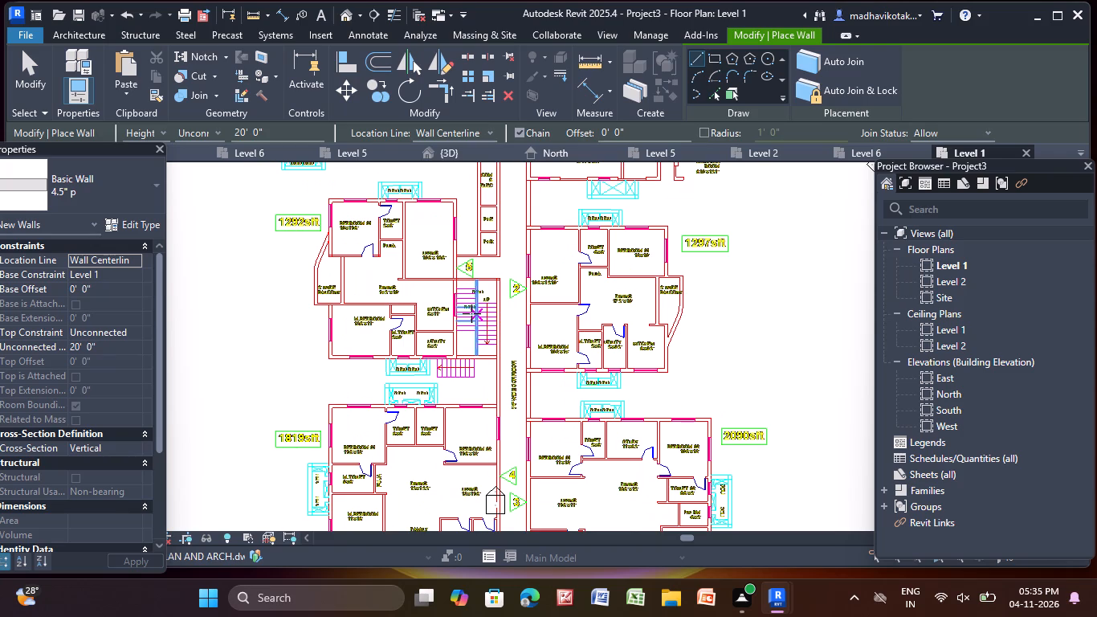
pyautogui.moveTo(409, 366); pyautogui.dragTo(435, 76, button='middle')
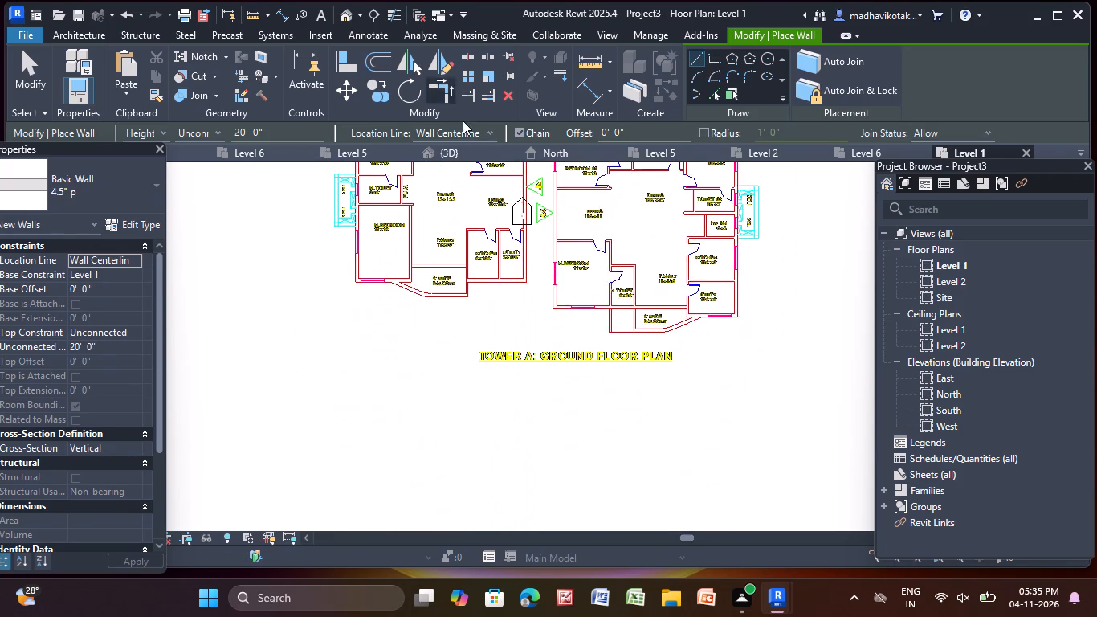
pyautogui.scroll(4, 496, 368)
pyautogui.moveTo(494, 368); pyautogui.dragTo(525, 516, button='middle')
pyautogui.scroll(-3, 449, 257)
pyautogui.moveTo(449, 258); pyautogui.dragTo(441, 372, button='middle')
pyautogui.click(115, 181)
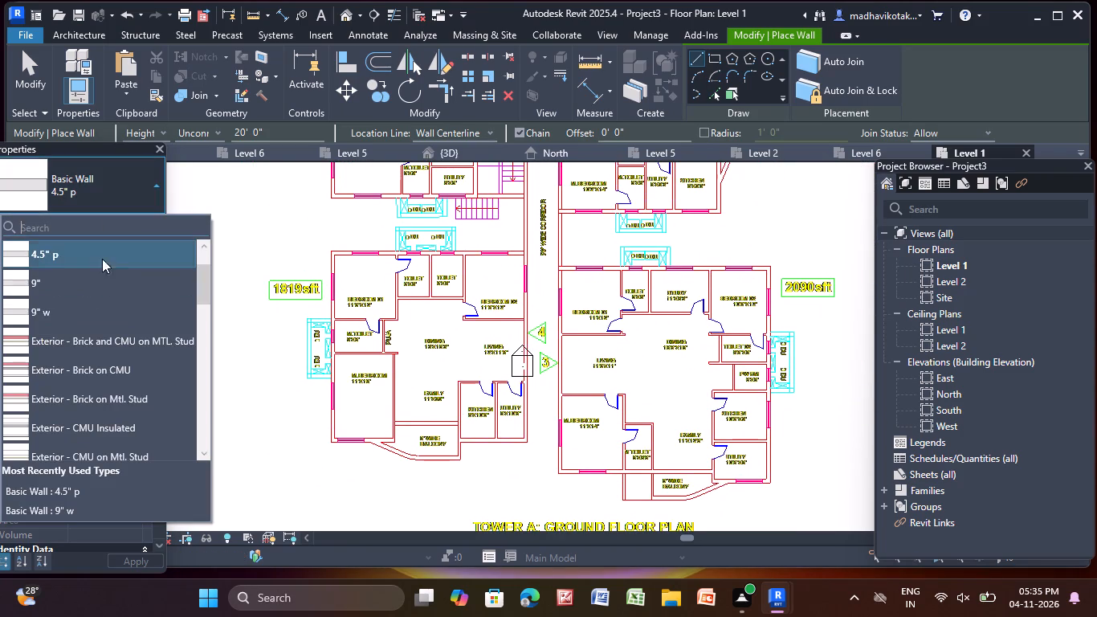
pyautogui.click(84, 317)
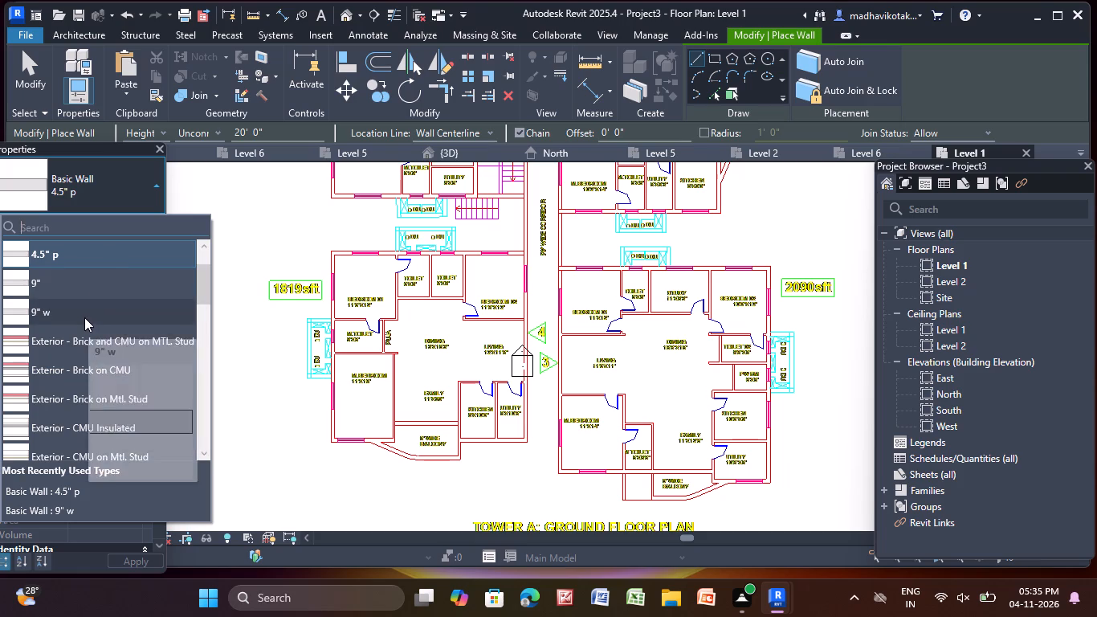
pyautogui.scroll(15, 352, 249)
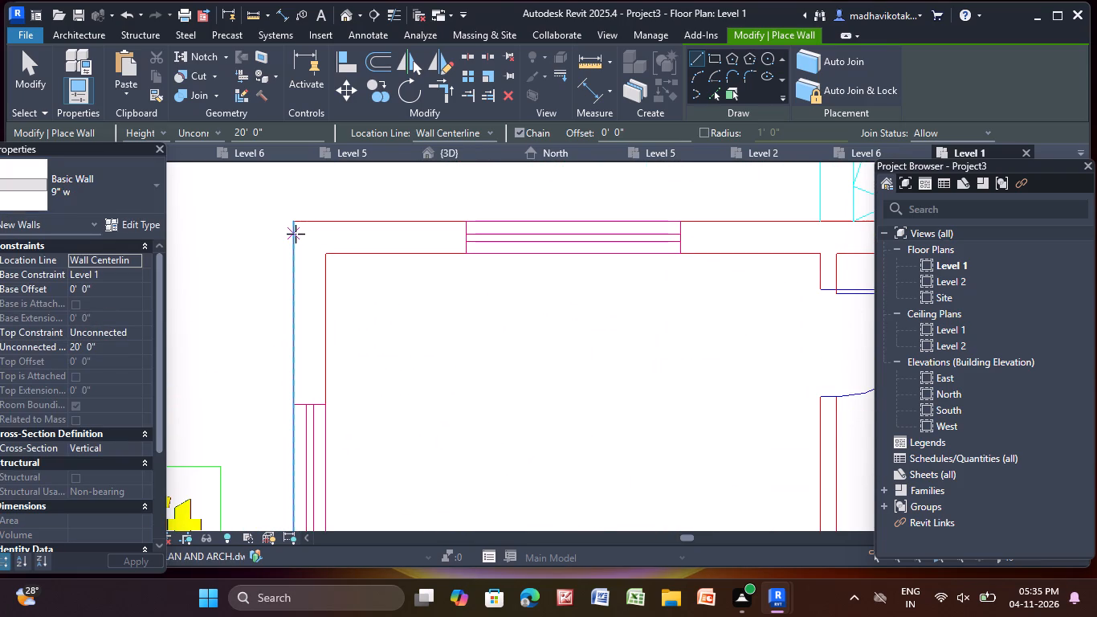
pyautogui.click(296, 234)
pyautogui.scroll(-5, 842, 246)
pyautogui.moveTo(841, 246); pyautogui.dragTo(692, 263, button='middle')
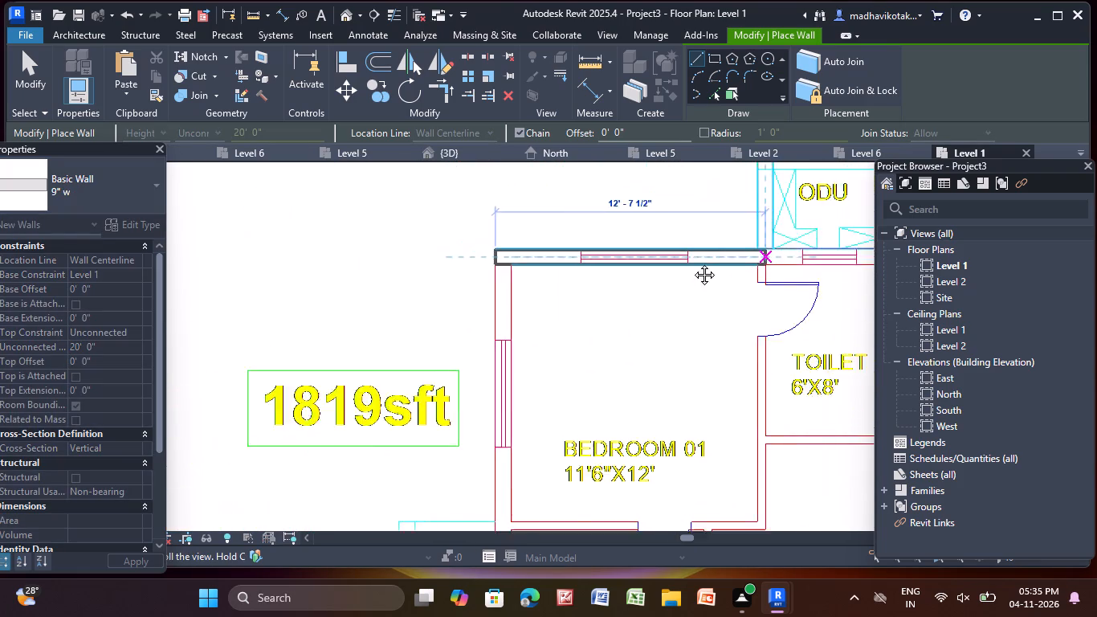
pyautogui.moveTo(692, 263); pyautogui.dragTo(233, 253, button='middle')
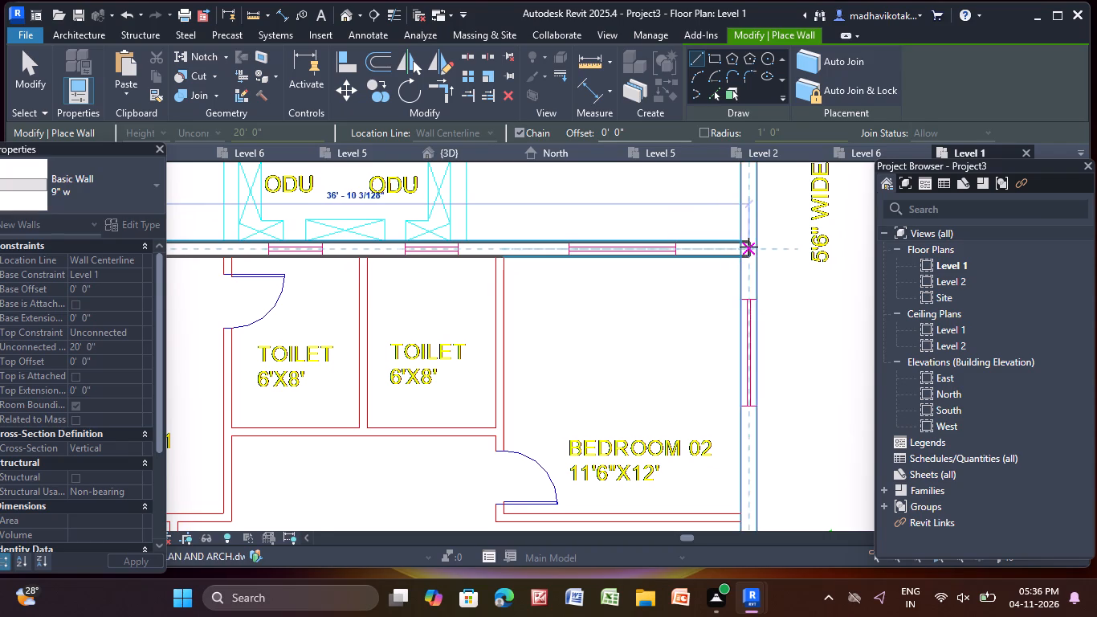
pyautogui.scroll(4, 748, 247)
pyautogui.click(758, 247)
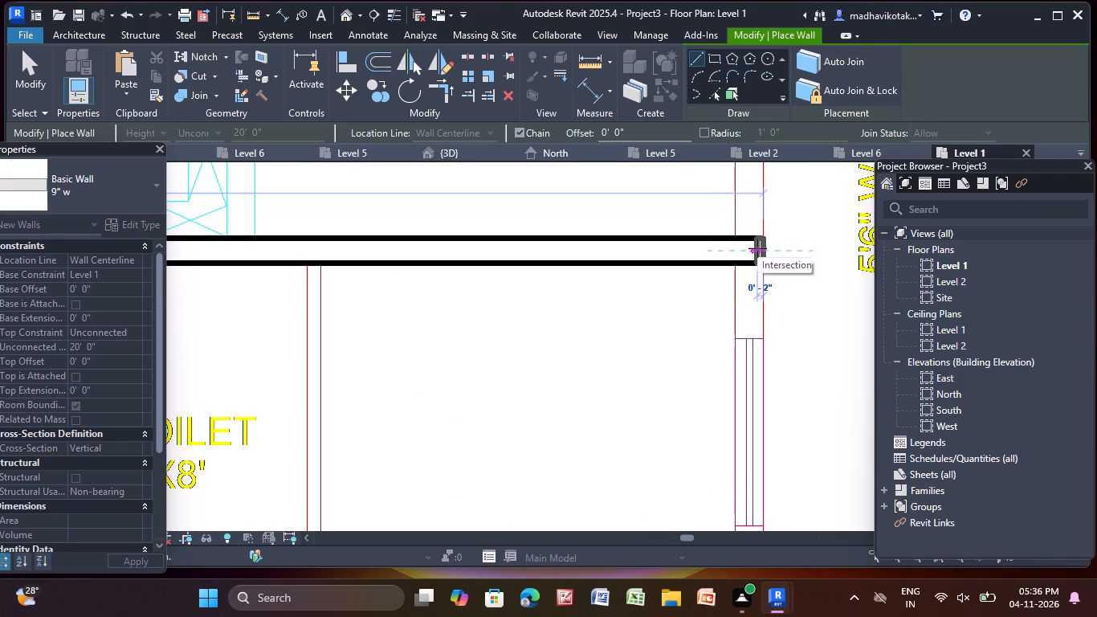
pyautogui.press('Escape')
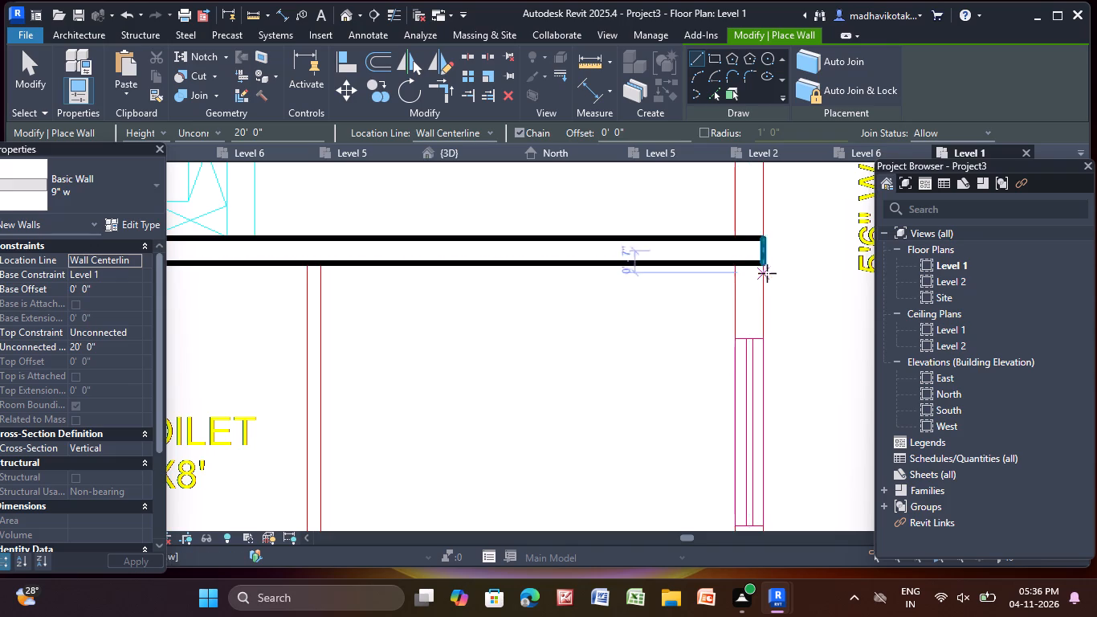
# Draw a 9" w wall down the flat's side from Bedroom 02's outer corner to the Utility's outer corner.
pyautogui.scroll(4, 767, 273)
pyautogui.click(738, 256)
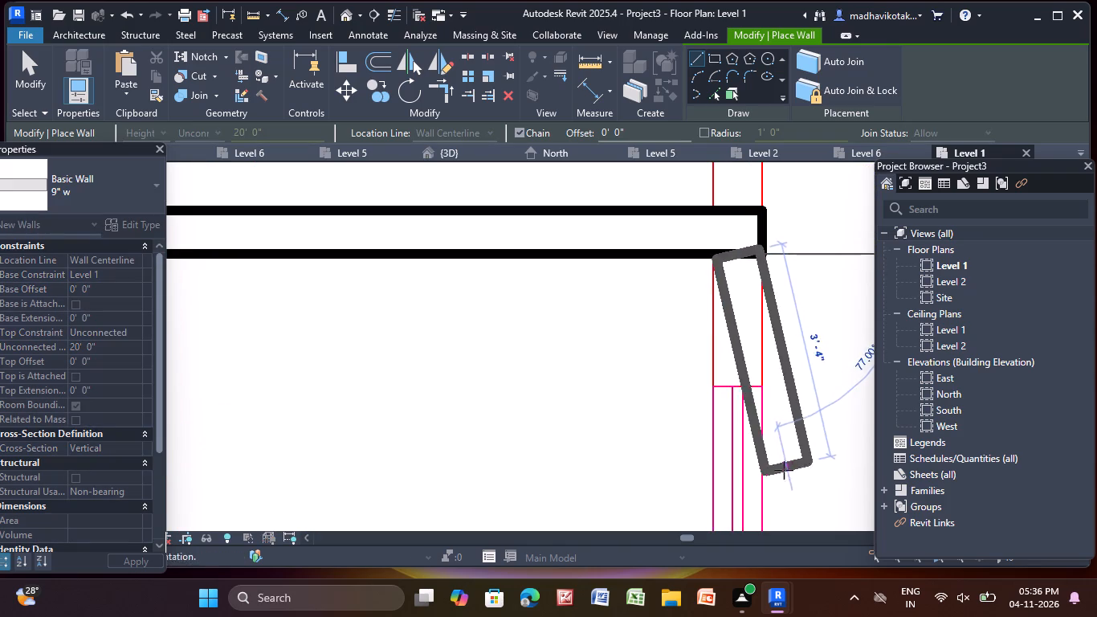
pyautogui.scroll(-3, 773, 477)
pyautogui.moveTo(761, 483); pyautogui.dragTo(618, 0, button='middle')
pyautogui.scroll(-1, 617, 6)
pyautogui.scroll(-3, 615, 437)
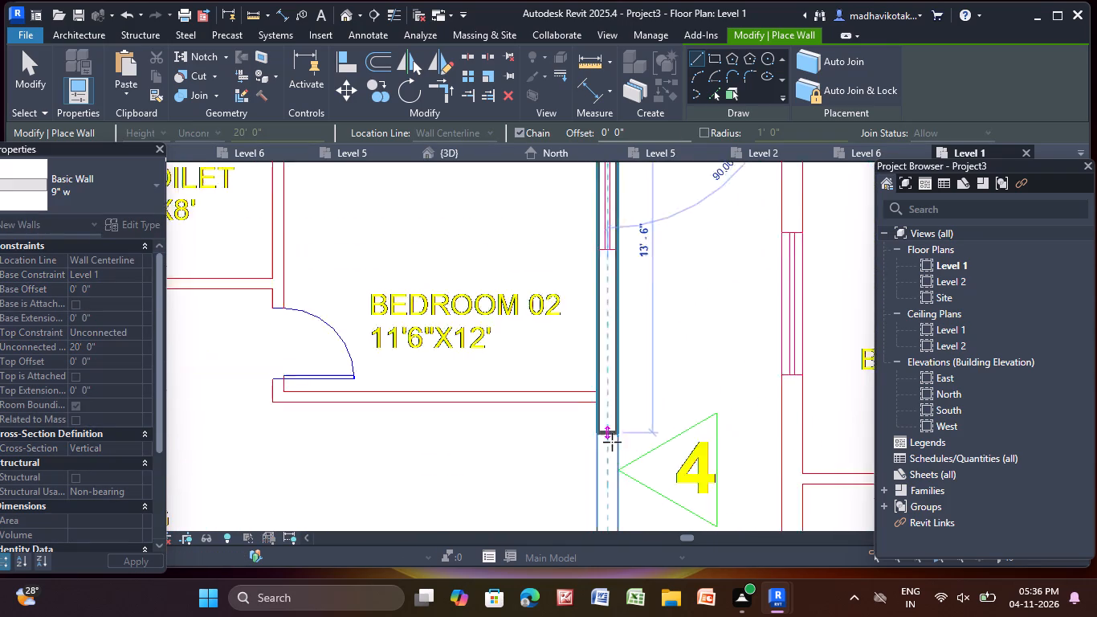
pyautogui.scroll(-1, 612, 442)
pyautogui.moveTo(610, 445); pyautogui.dragTo(608, 0, button='middle')
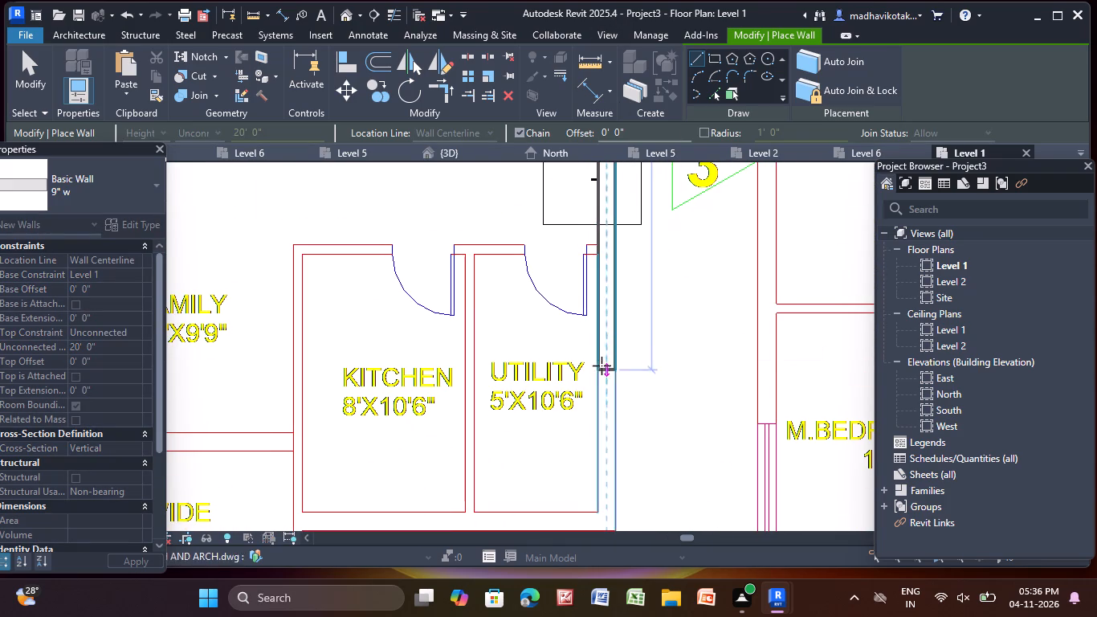
pyautogui.moveTo(622, 406); pyautogui.dragTo(604, 229, button='middle')
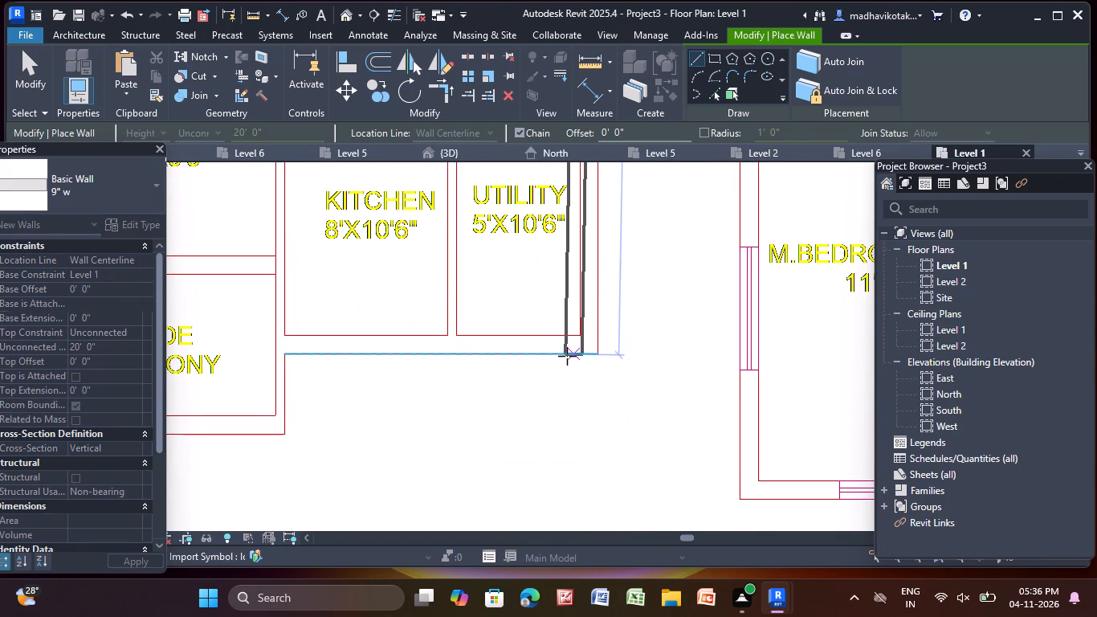
pyautogui.scroll(1, 610, 353)
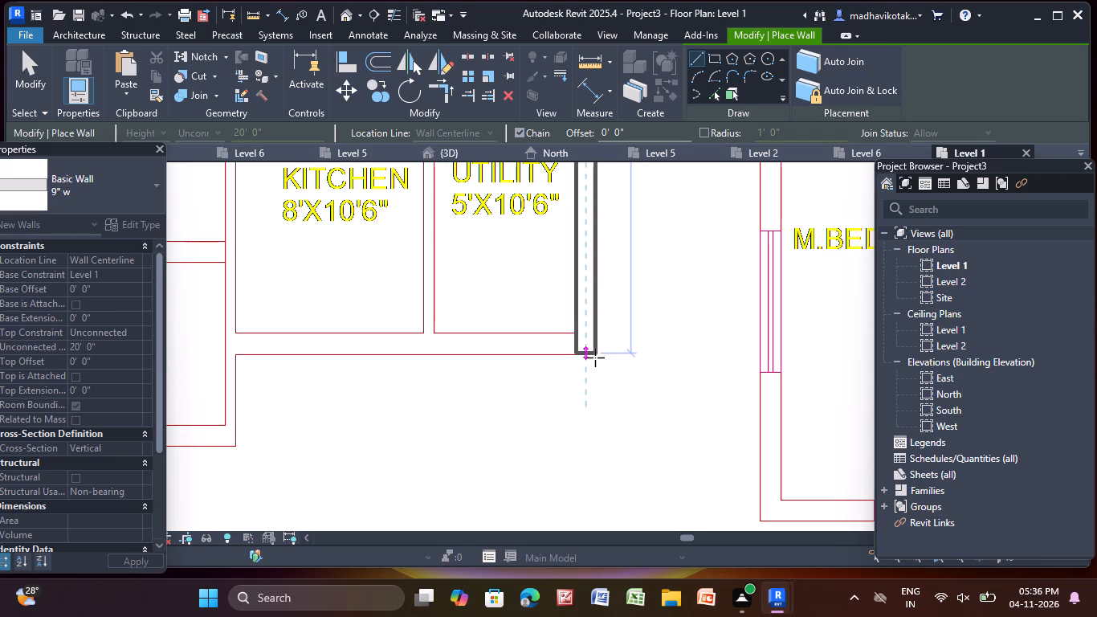
pyautogui.scroll(2, 590, 359)
pyautogui.click(585, 353)
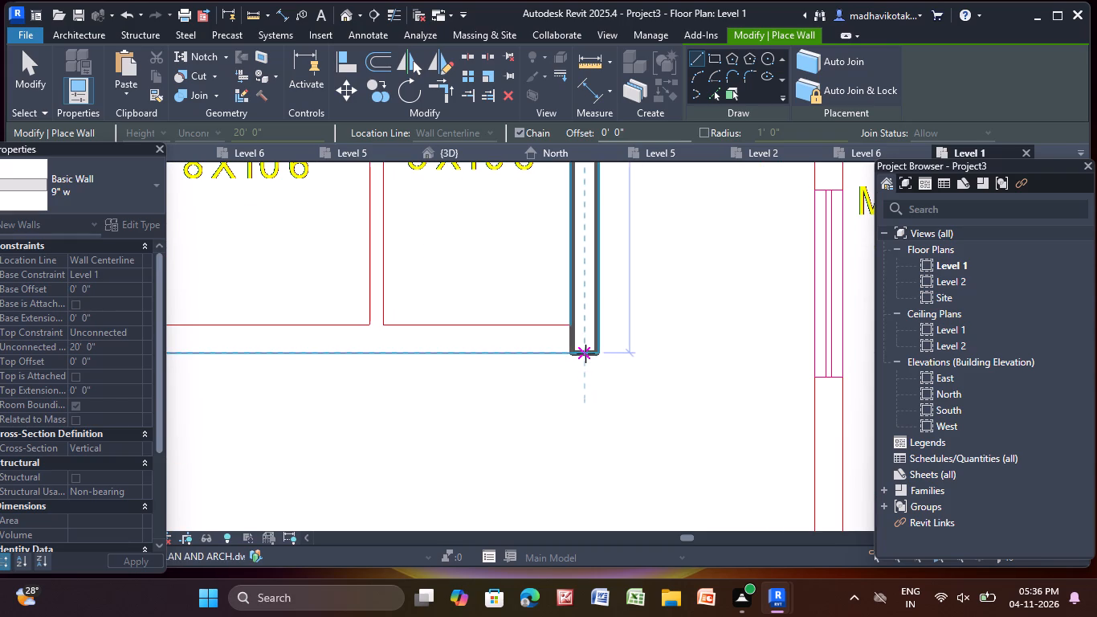
pyautogui.scroll(-4, 606, 371)
pyautogui.moveTo(607, 373); pyautogui.dragTo(726, 488, button='middle')
pyautogui.press('Escape')
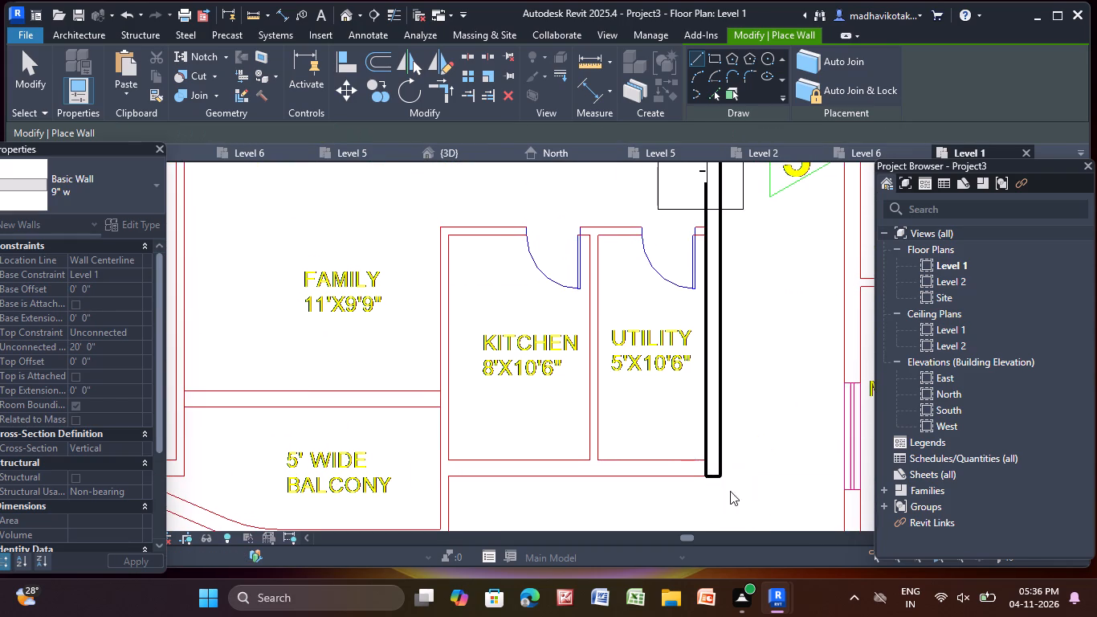
# Draw a 9" w wall about 36 ft long from Bedroom 01's outer corner down the ODU side to M.Bedroom's lower outer corner.
pyautogui.scroll(-5, 682, 424)
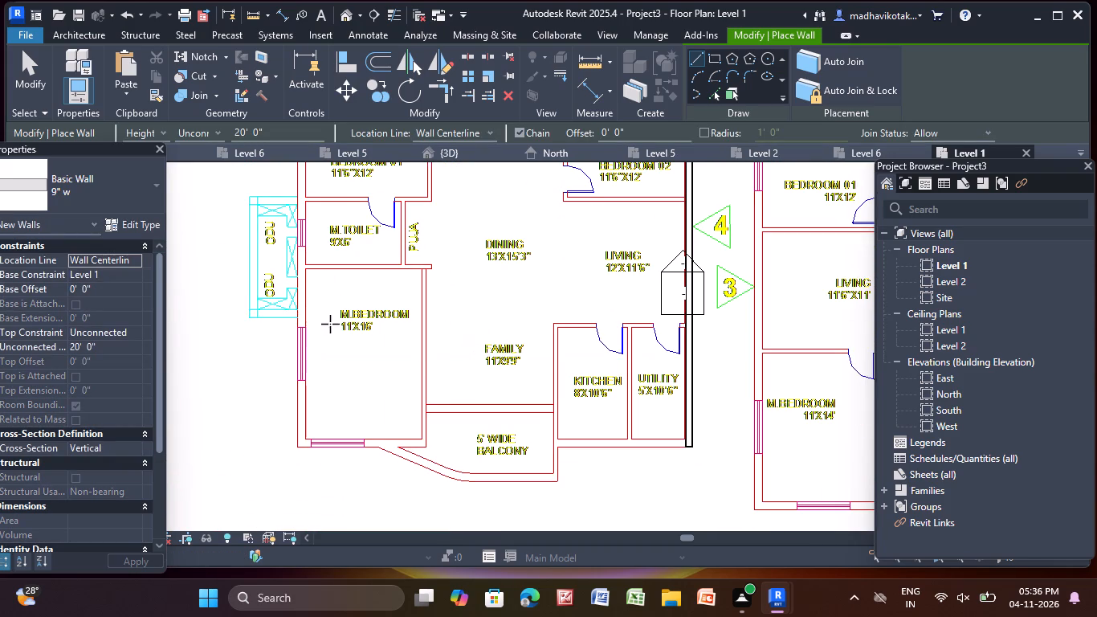
pyautogui.moveTo(331, 324); pyautogui.dragTo(434, 504, button='middle')
pyautogui.scroll(9, 400, 292)
pyautogui.scroll(4, 434, 230)
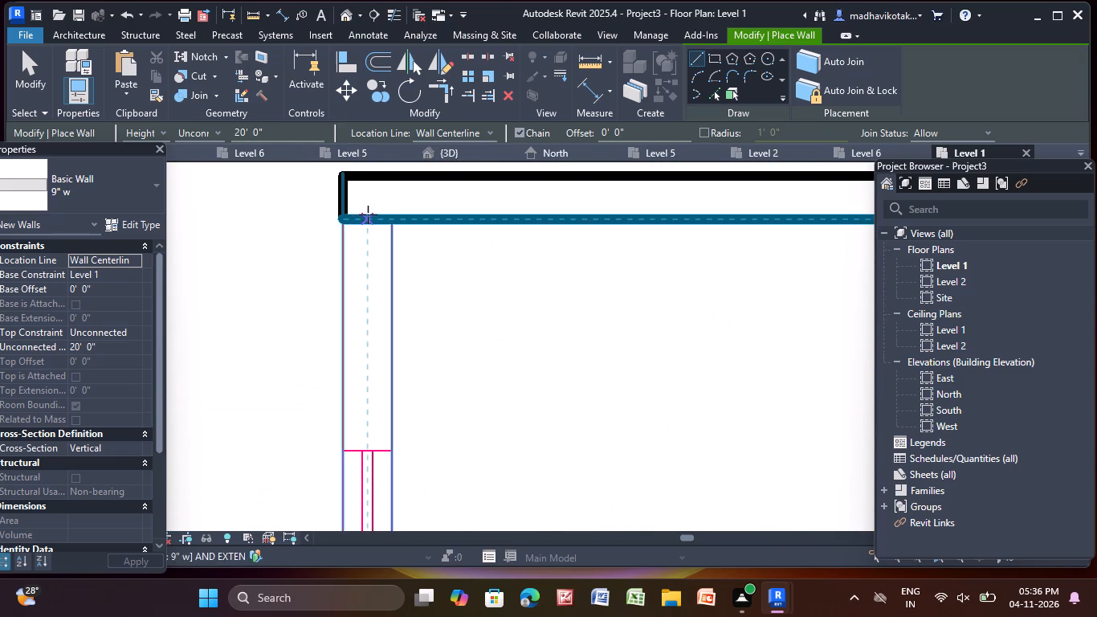
pyautogui.click(368, 215)
pyautogui.scroll(-4, 371, 422)
pyautogui.moveTo(370, 425); pyautogui.dragTo(384, 0, button='middle')
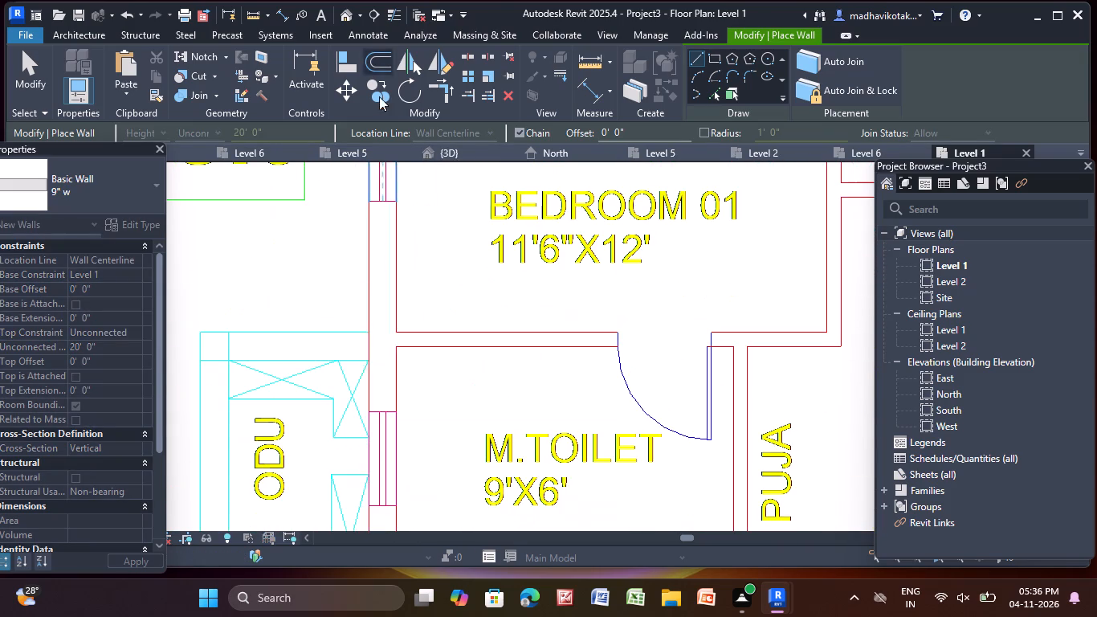
pyautogui.scroll(-2, 409, 448)
pyautogui.moveTo(408, 448); pyautogui.dragTo(336, 0, button='middle')
pyautogui.scroll(-3, 311, 342)
pyautogui.moveTo(301, 370); pyautogui.dragTo(319, 281, button='middle')
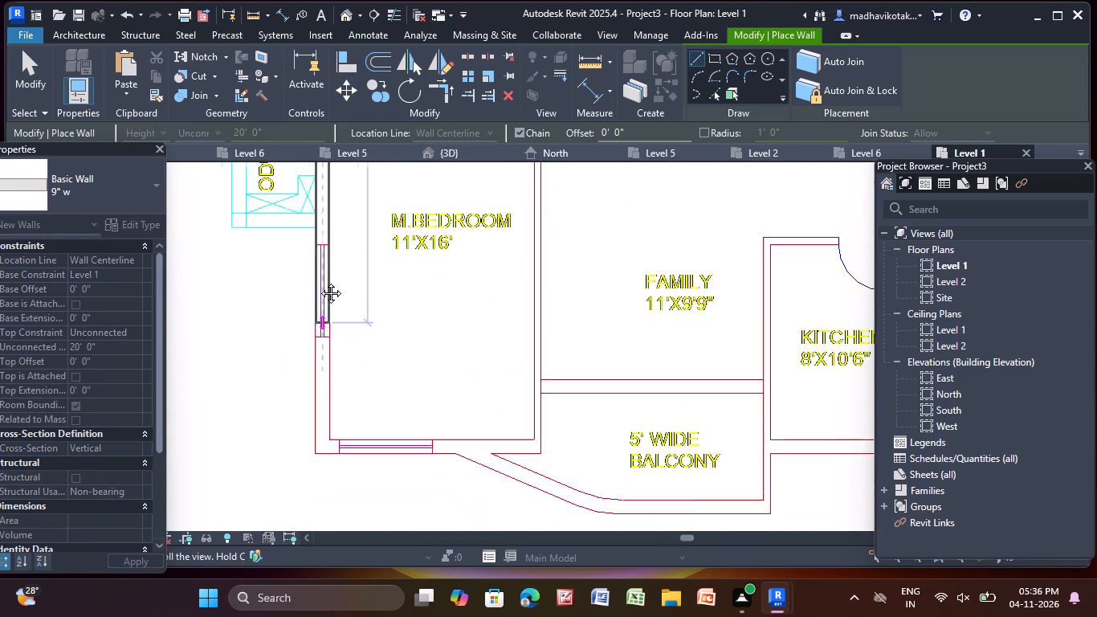
pyautogui.moveTo(319, 281); pyautogui.dragTo(336, 2, button='middle')
pyautogui.moveTo(385, 227); pyautogui.dragTo(416, 599, button='middle')
pyautogui.moveTo(391, 412); pyautogui.dragTo(345, 206, button='middle')
pyautogui.scroll(3, 345, 206)
pyautogui.scroll(6, 332, 337)
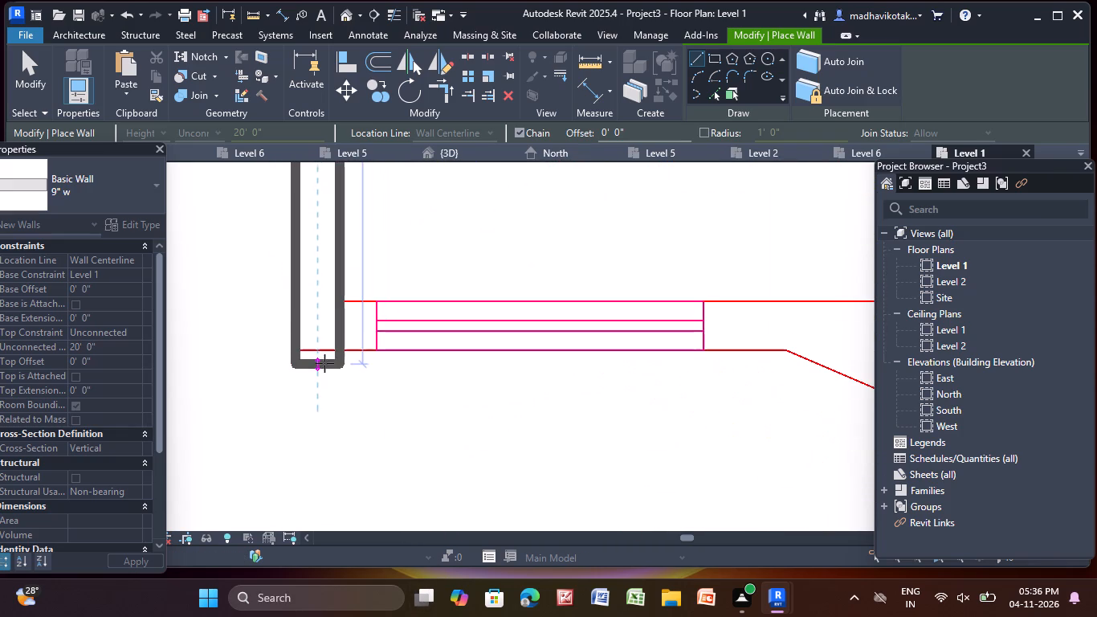
pyautogui.scroll(3, 328, 357)
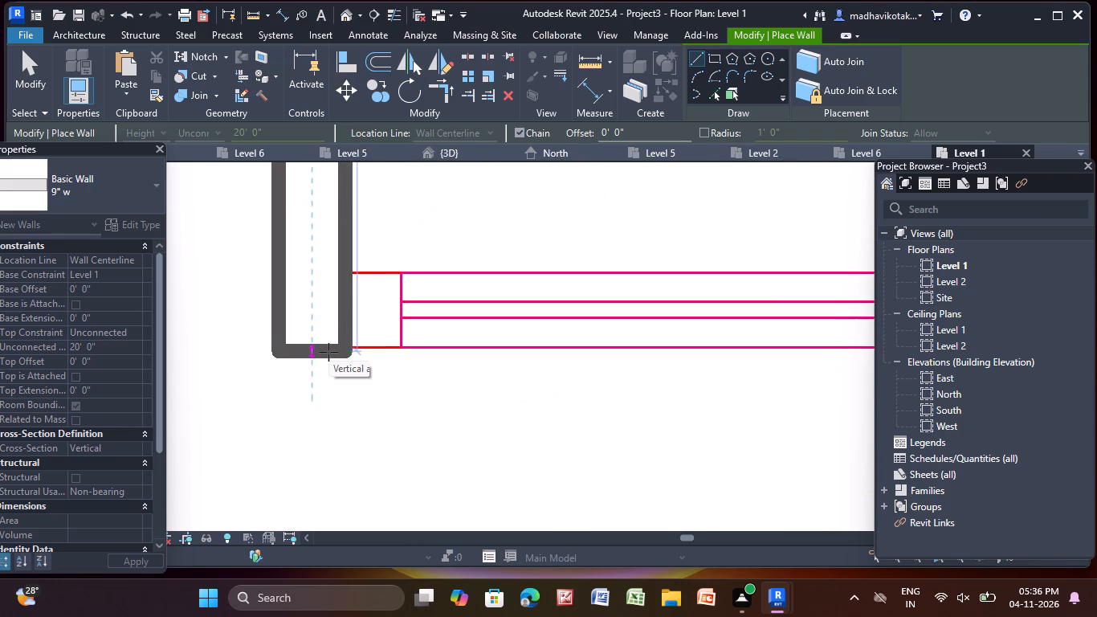
pyautogui.click(328, 352)
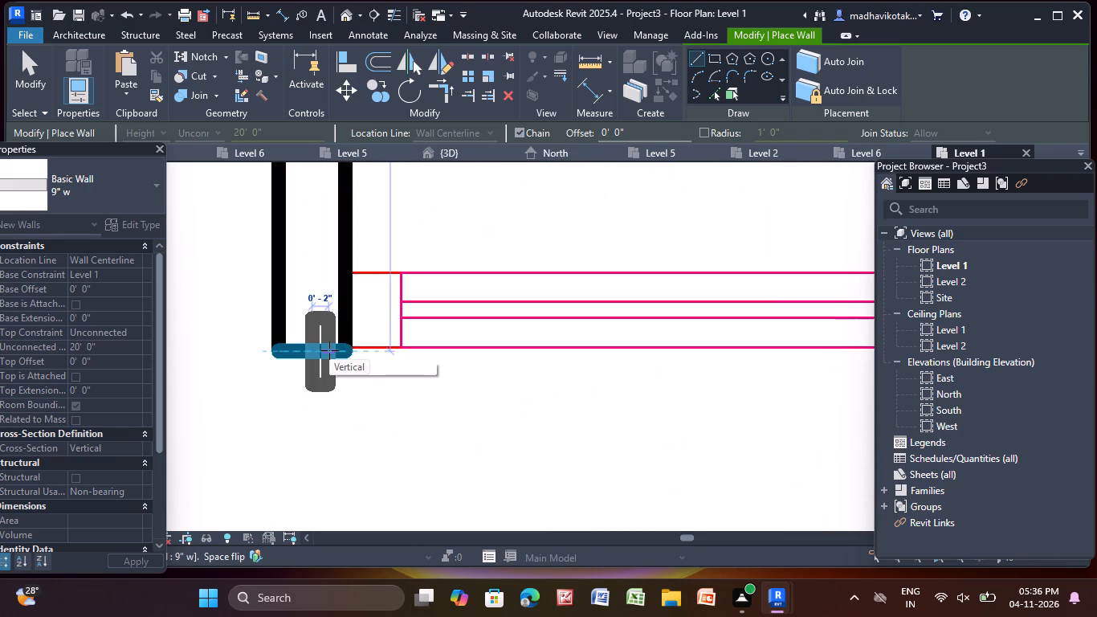
pyautogui.press('Escape')
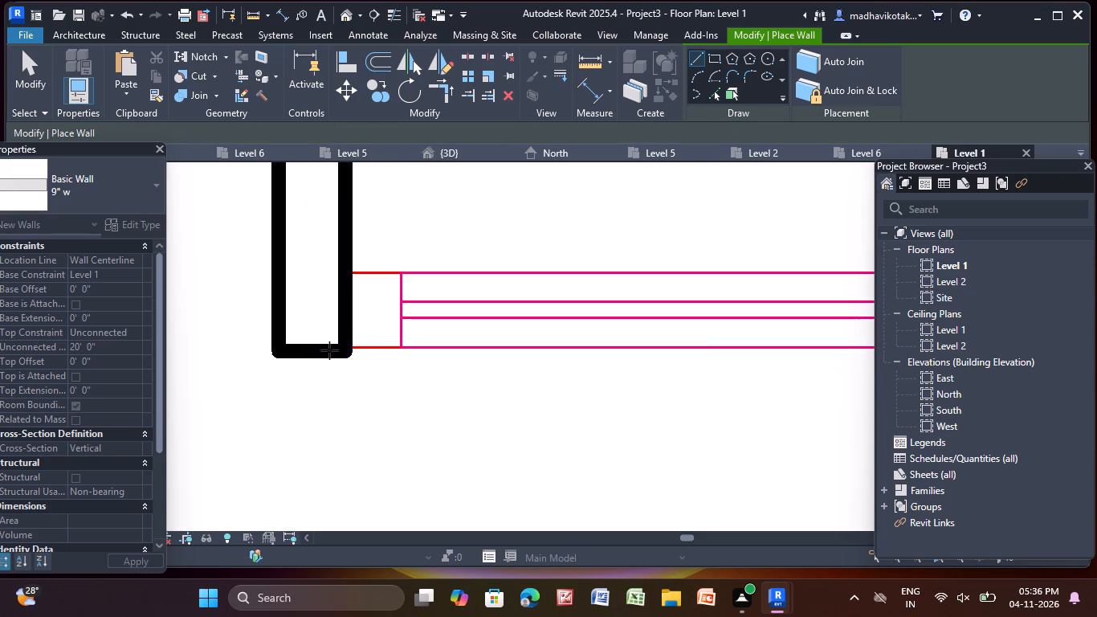
# Use Pick Lines to place a 9" w wall along M.Bedroom's lower exterior line, under its window.
pyautogui.click(713, 92)
pyautogui.scroll(-4, 693, 232)
pyautogui.scroll(-3, 701, 352)
pyautogui.moveTo(702, 353); pyautogui.dragTo(261, 253, button='middle')
pyautogui.scroll(-5, 535, 314)
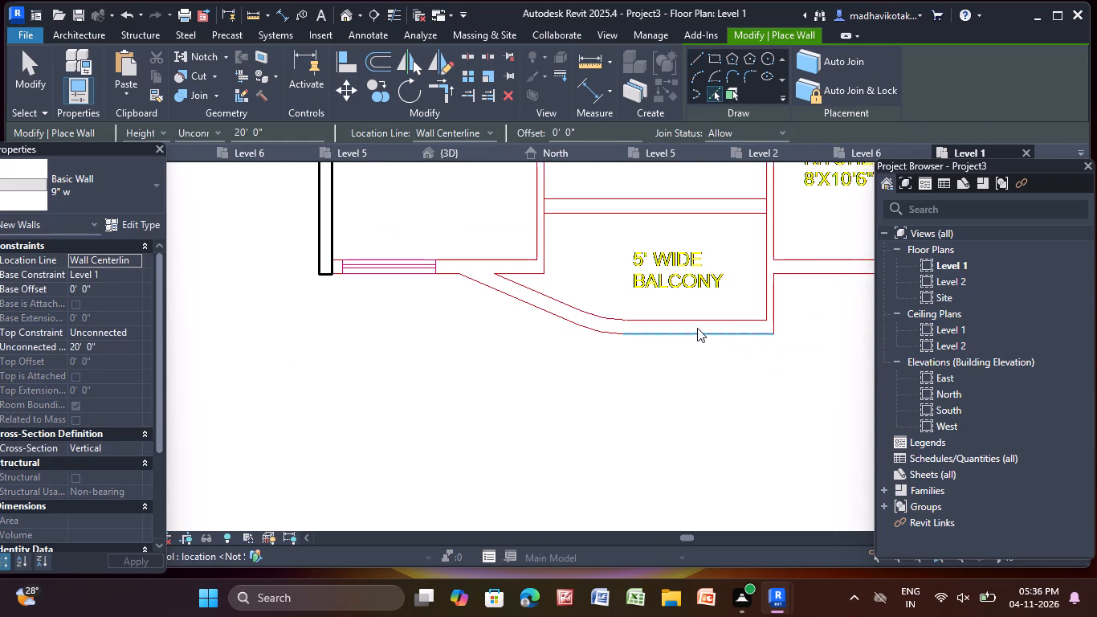
pyautogui.scroll(-3, 755, 304)
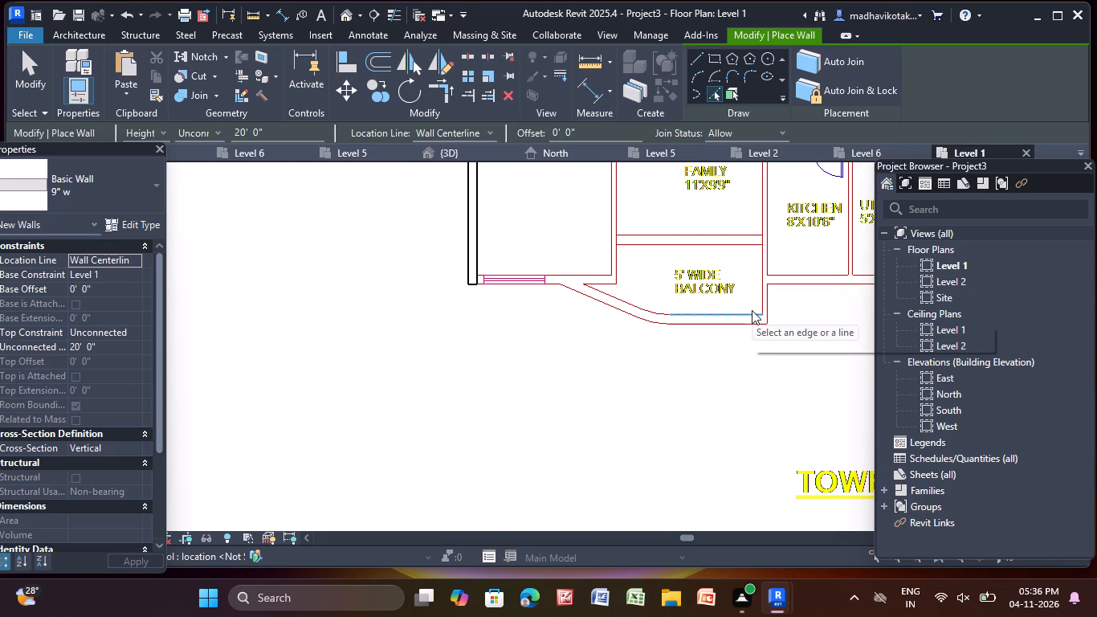
pyautogui.scroll(1, 650, 341)
pyautogui.scroll(-5, 650, 341)
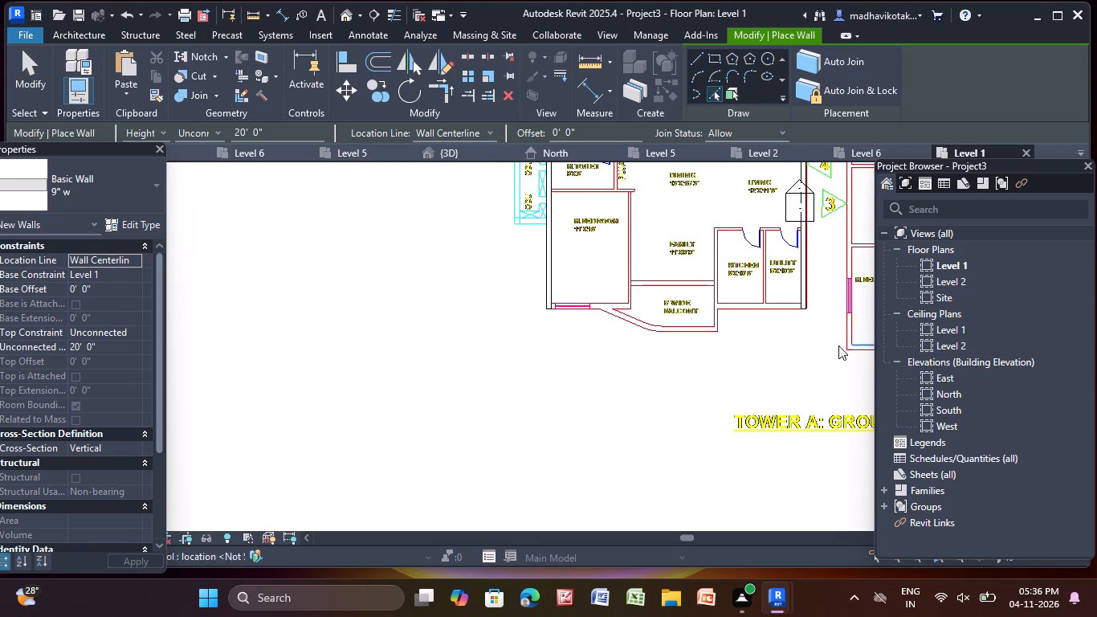
pyautogui.moveTo(793, 356); pyautogui.dragTo(623, 225, button='middle')
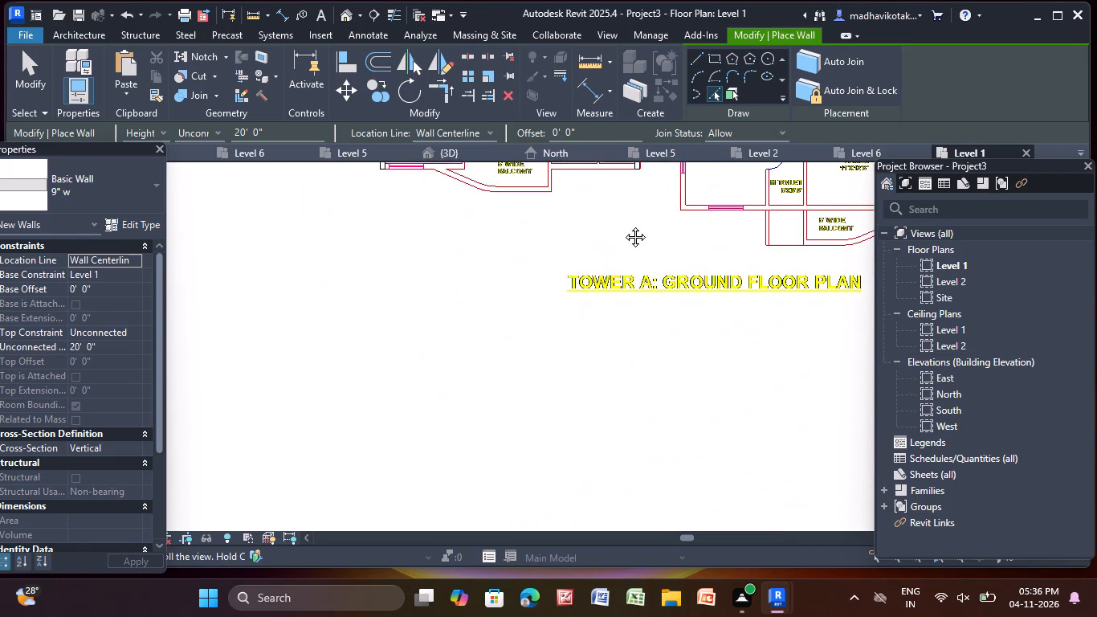
pyautogui.moveTo(623, 225); pyautogui.dragTo(626, 339, button='middle')
pyautogui.scroll(3, 500, 278)
pyautogui.scroll(7, 405, 322)
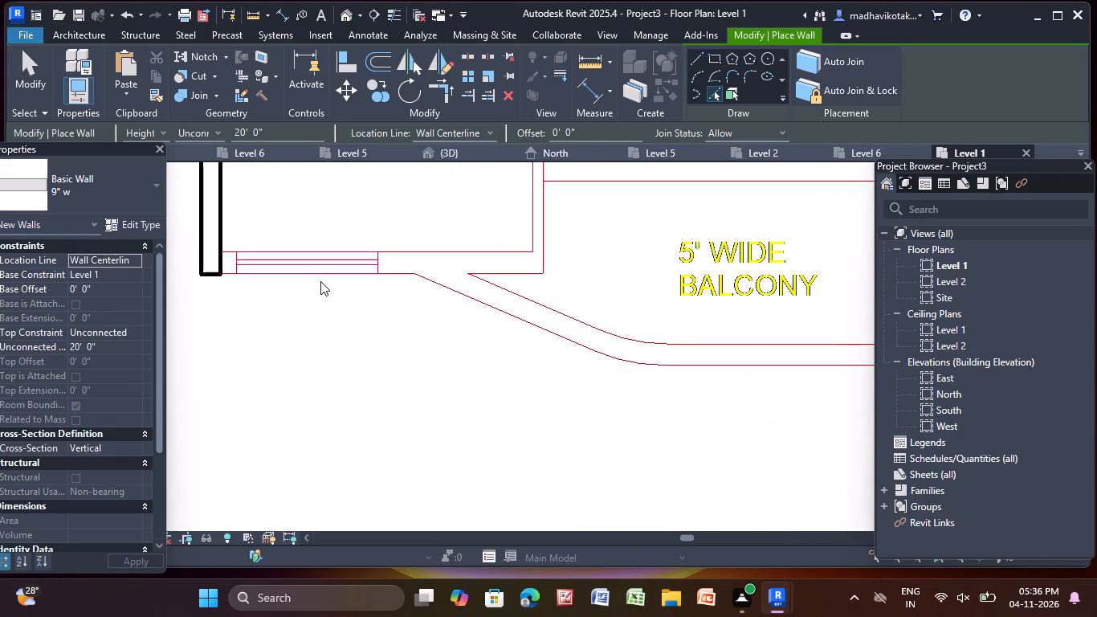
pyautogui.click(320, 277)
# Place 9" w walls on the sloping, curved and straight outer lines of the 5' wide balcony.
pyautogui.click(491, 310)
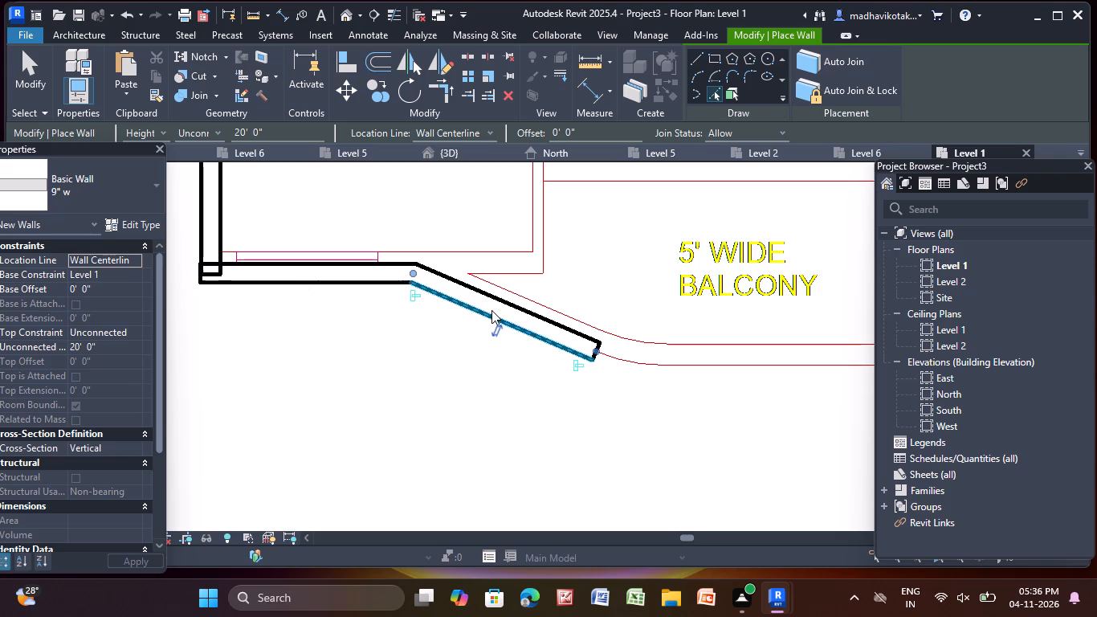
pyautogui.click(630, 362)
pyautogui.scroll(-2, 712, 387)
pyautogui.moveTo(712, 387); pyautogui.dragTo(538, 400, button='middle')
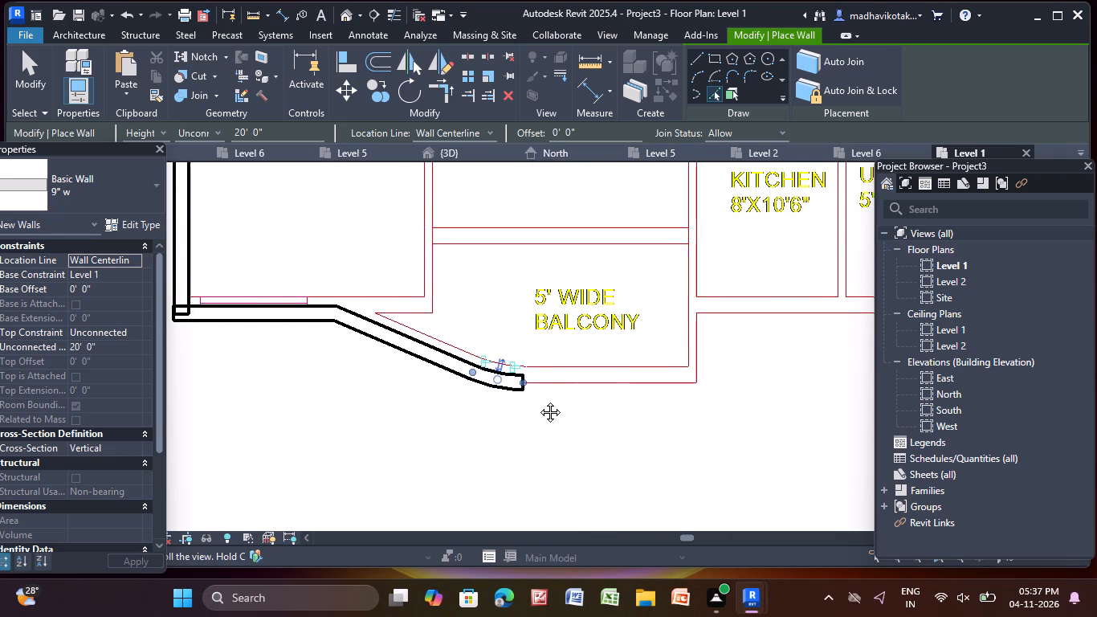
pyautogui.moveTo(538, 400); pyautogui.dragTo(533, 400, button='middle')
pyautogui.click(542, 390)
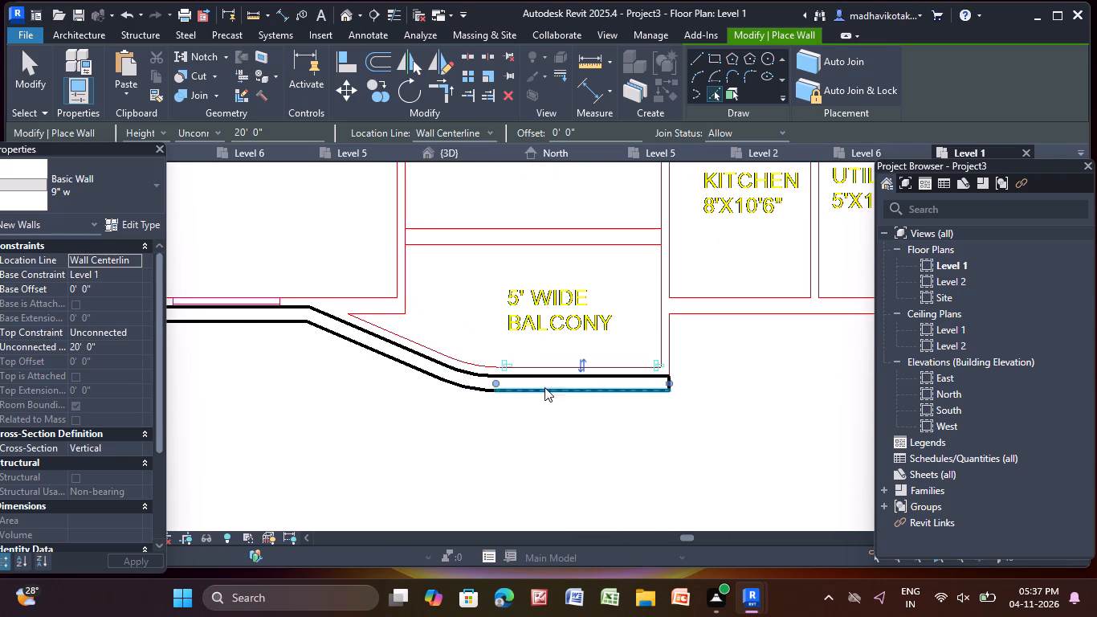
# Place 9" w walls on the balcony's short side line and along the Kitchen and Utility's lower exterior line.
pyautogui.scroll(-6, 670, 341)
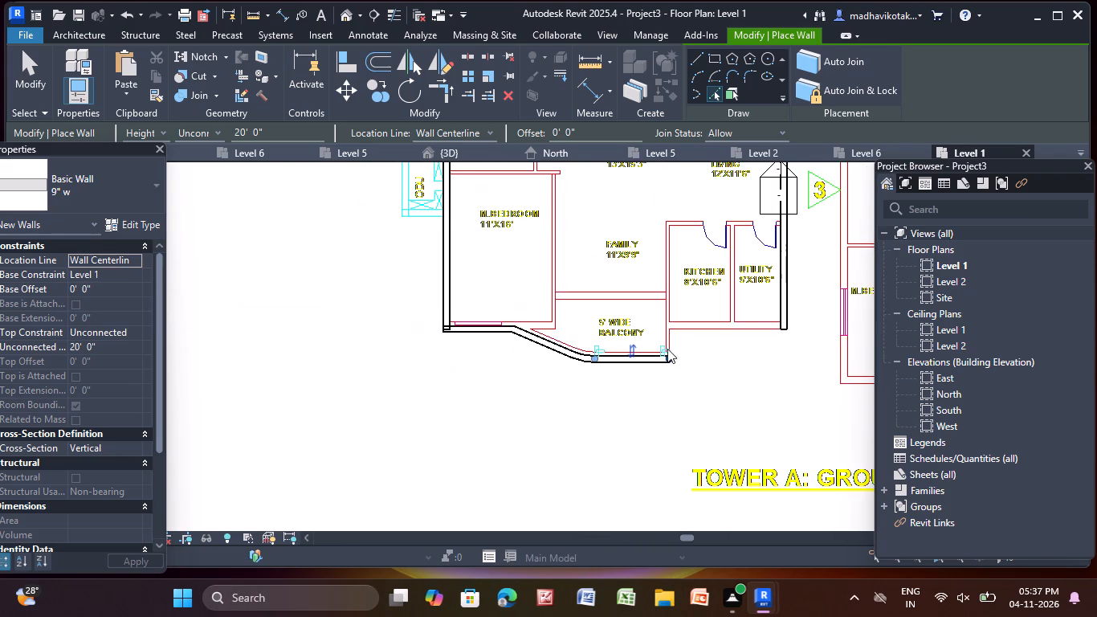
pyautogui.moveTo(667, 349); pyautogui.dragTo(581, 381, button='middle')
pyautogui.scroll(4, 588, 373)
pyautogui.click(585, 372)
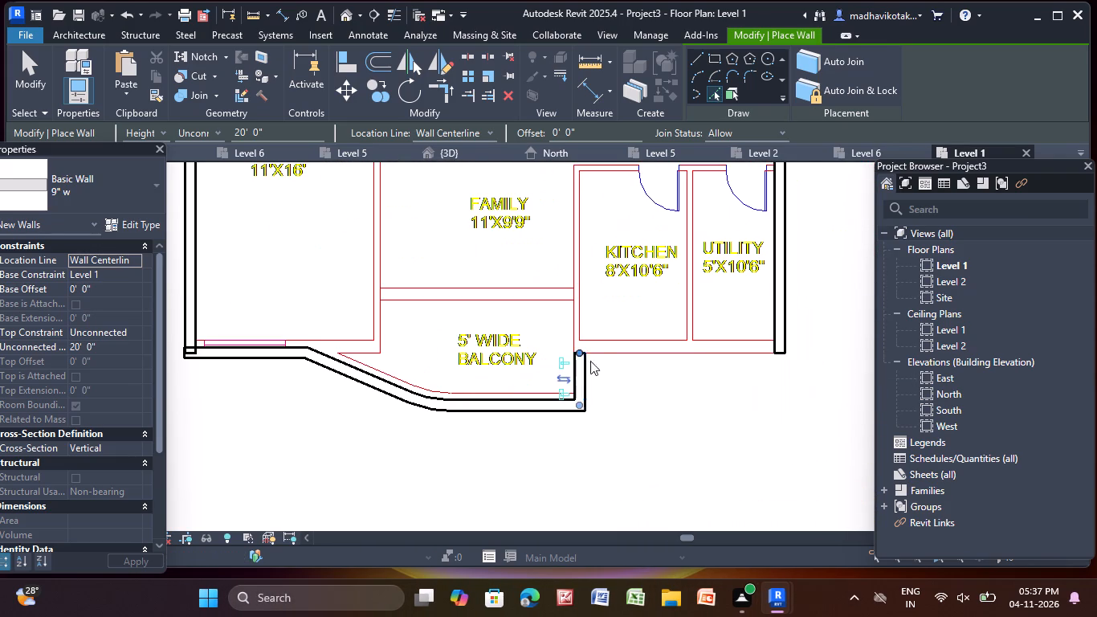
pyautogui.click(615, 357)
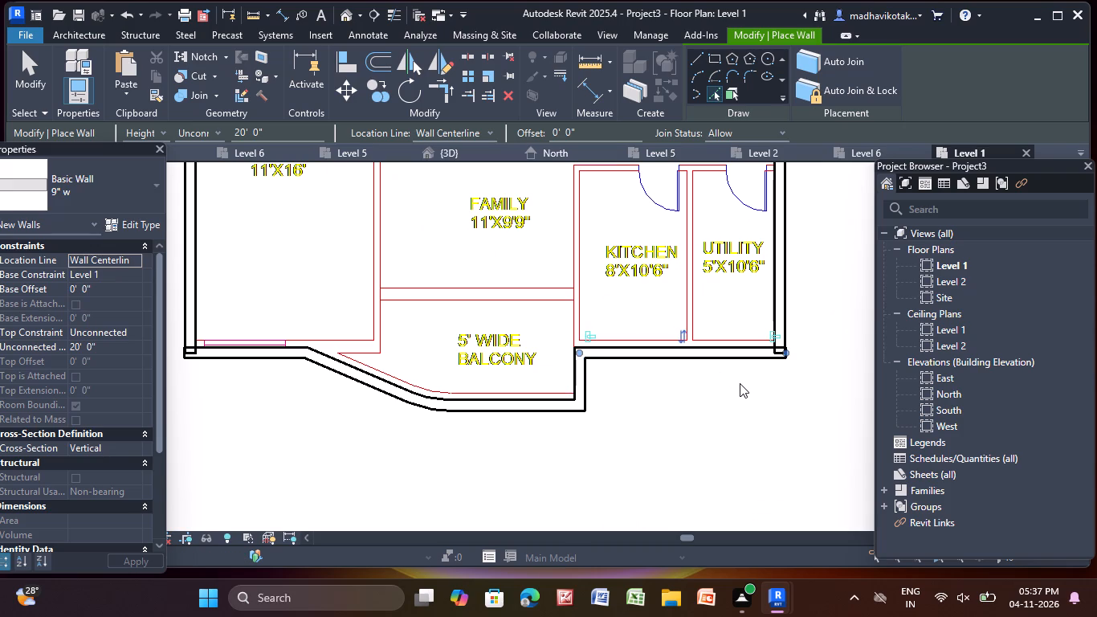
pyautogui.press('Escape')
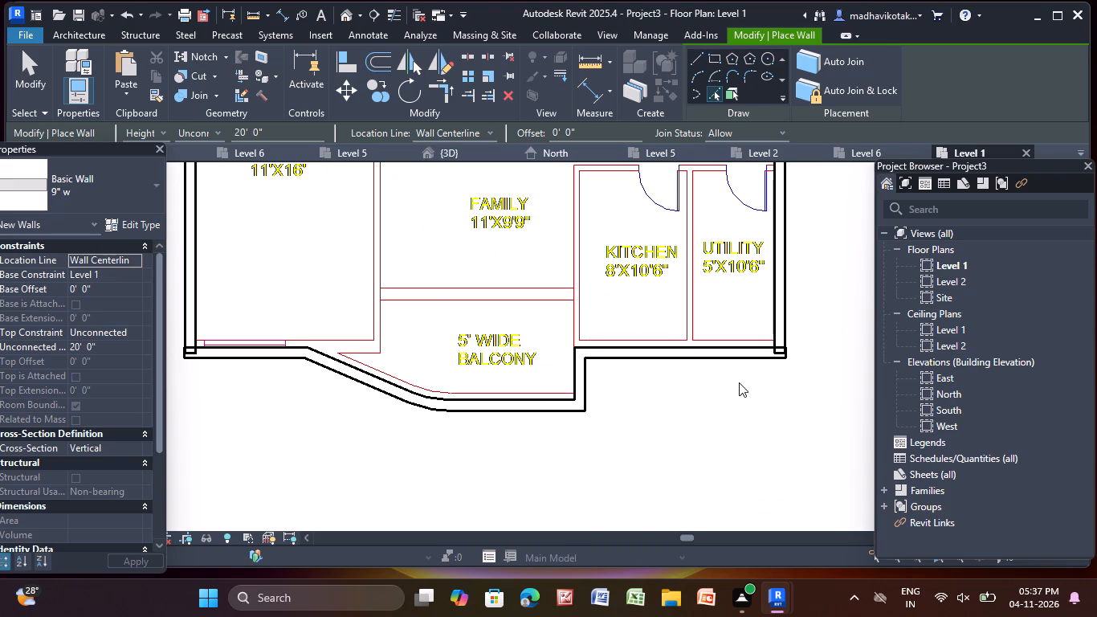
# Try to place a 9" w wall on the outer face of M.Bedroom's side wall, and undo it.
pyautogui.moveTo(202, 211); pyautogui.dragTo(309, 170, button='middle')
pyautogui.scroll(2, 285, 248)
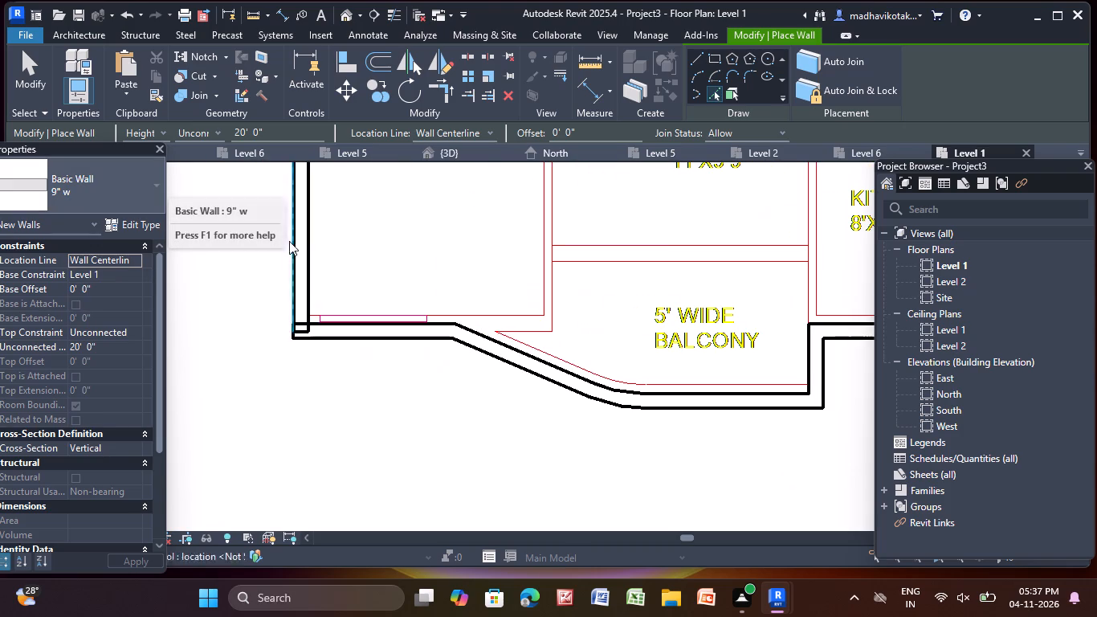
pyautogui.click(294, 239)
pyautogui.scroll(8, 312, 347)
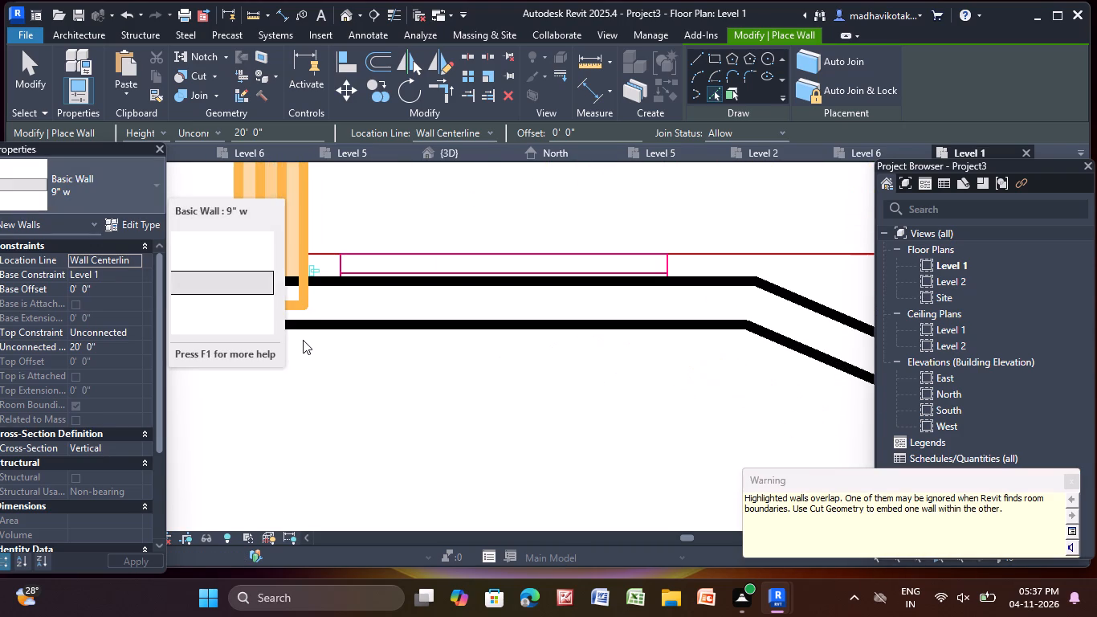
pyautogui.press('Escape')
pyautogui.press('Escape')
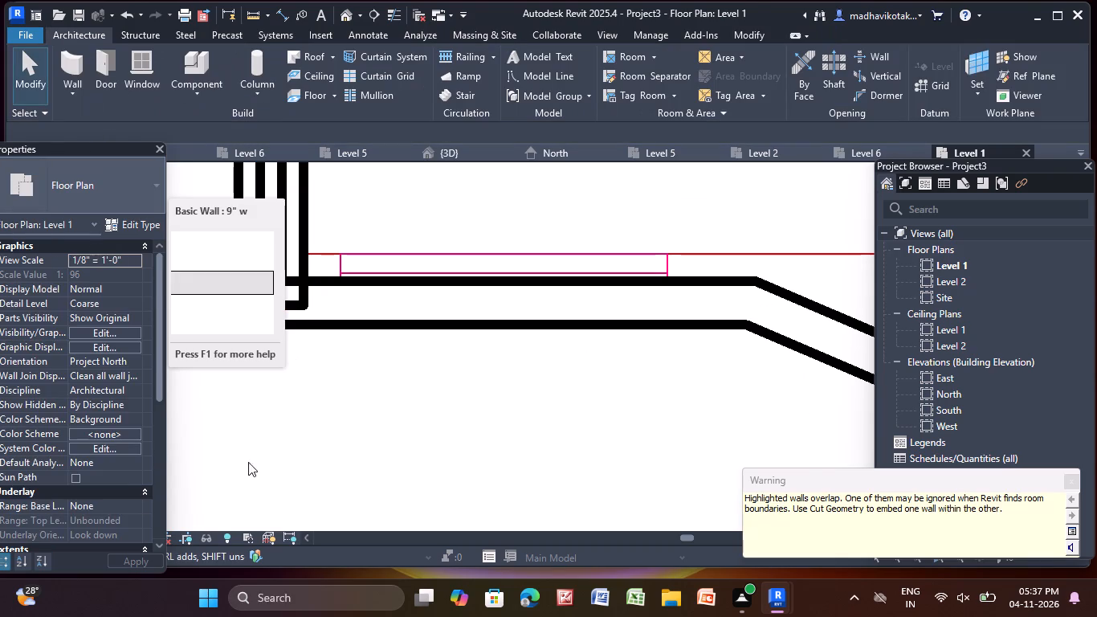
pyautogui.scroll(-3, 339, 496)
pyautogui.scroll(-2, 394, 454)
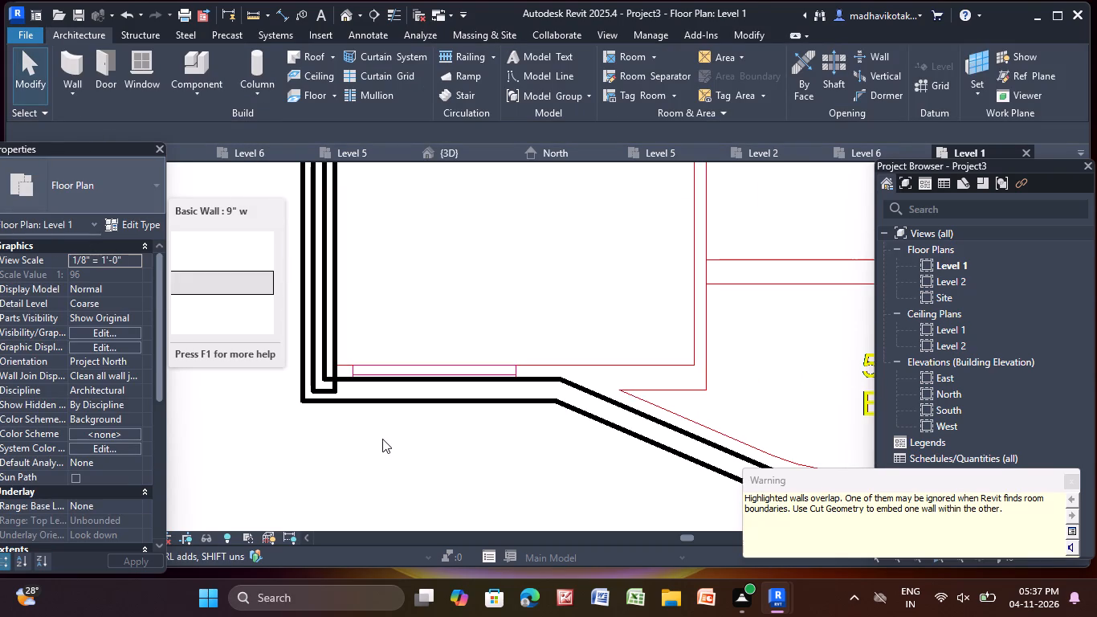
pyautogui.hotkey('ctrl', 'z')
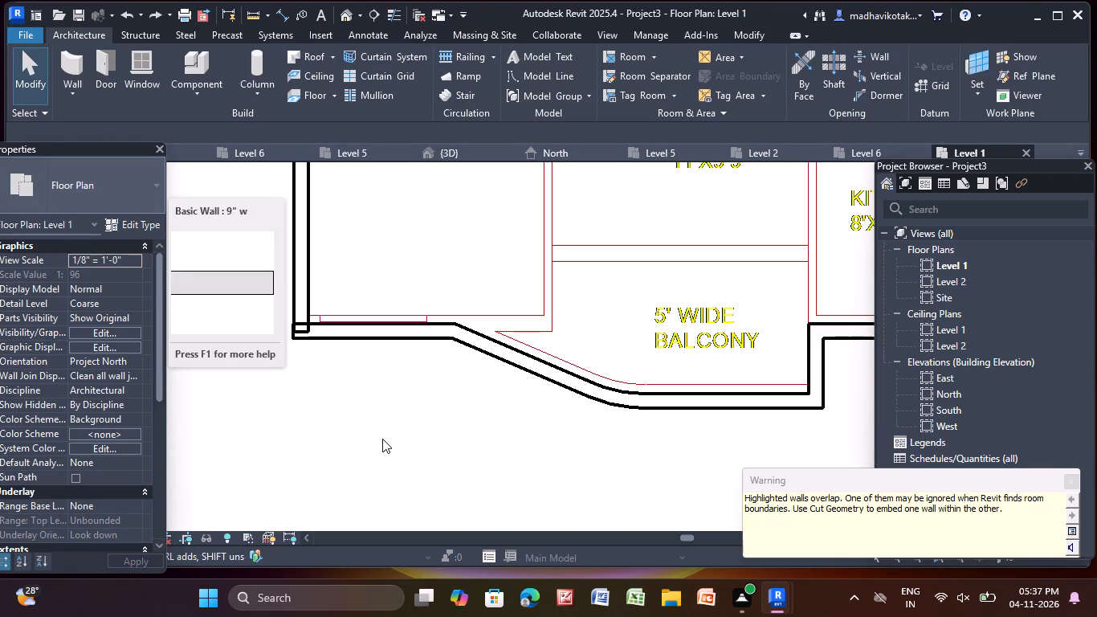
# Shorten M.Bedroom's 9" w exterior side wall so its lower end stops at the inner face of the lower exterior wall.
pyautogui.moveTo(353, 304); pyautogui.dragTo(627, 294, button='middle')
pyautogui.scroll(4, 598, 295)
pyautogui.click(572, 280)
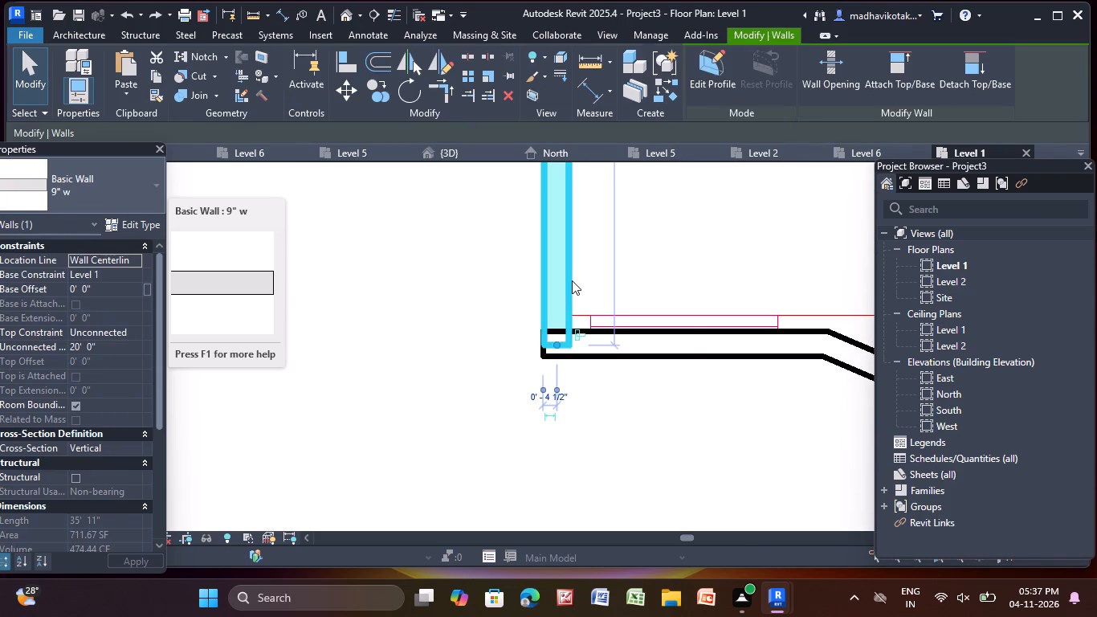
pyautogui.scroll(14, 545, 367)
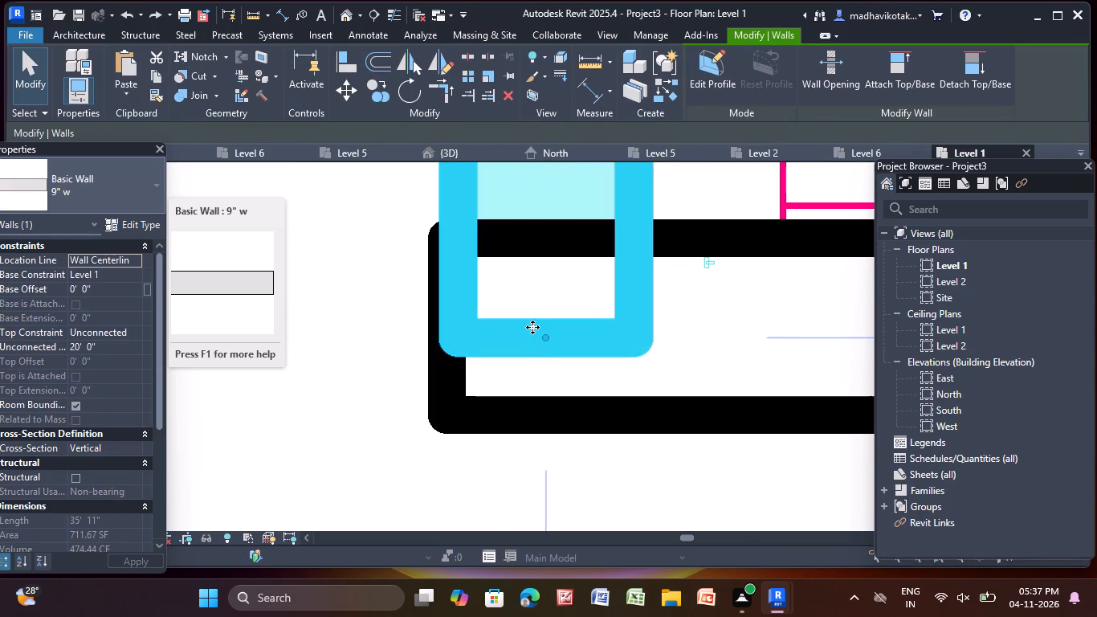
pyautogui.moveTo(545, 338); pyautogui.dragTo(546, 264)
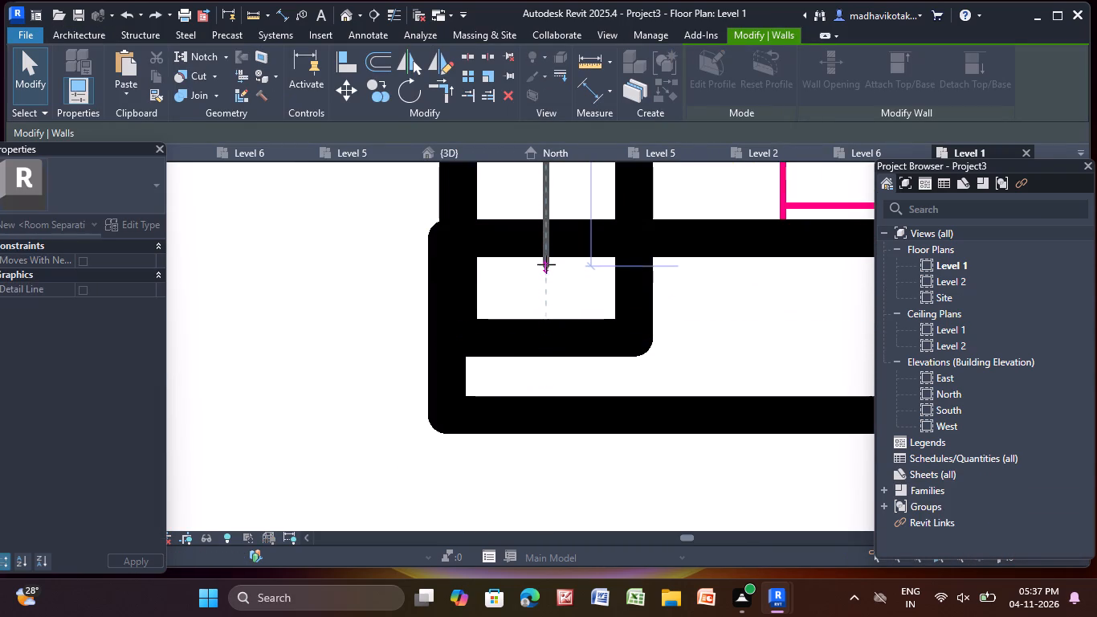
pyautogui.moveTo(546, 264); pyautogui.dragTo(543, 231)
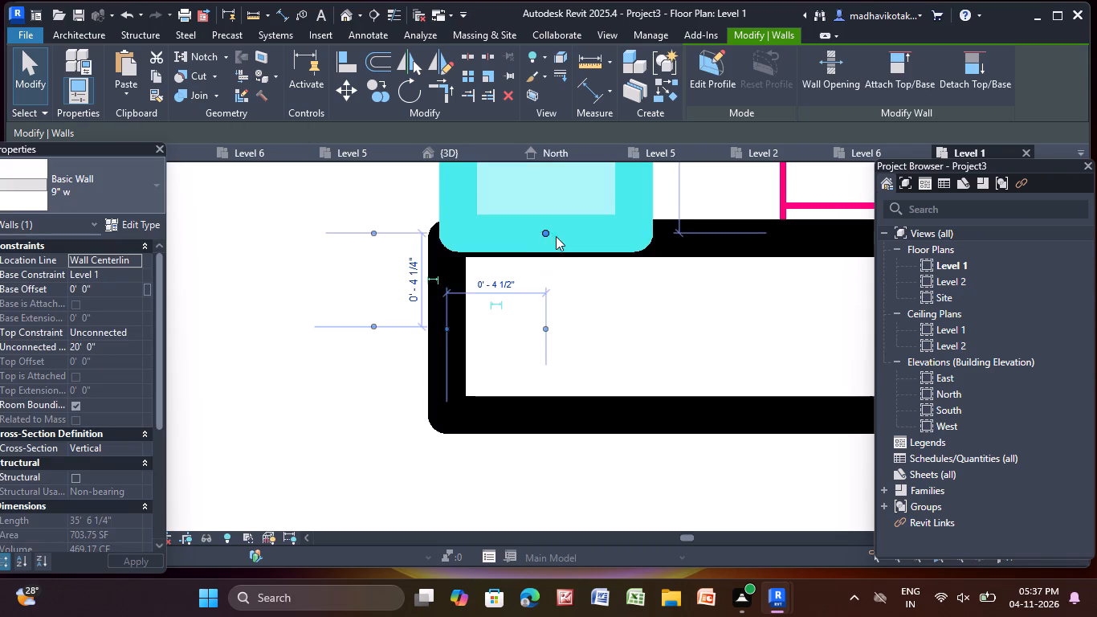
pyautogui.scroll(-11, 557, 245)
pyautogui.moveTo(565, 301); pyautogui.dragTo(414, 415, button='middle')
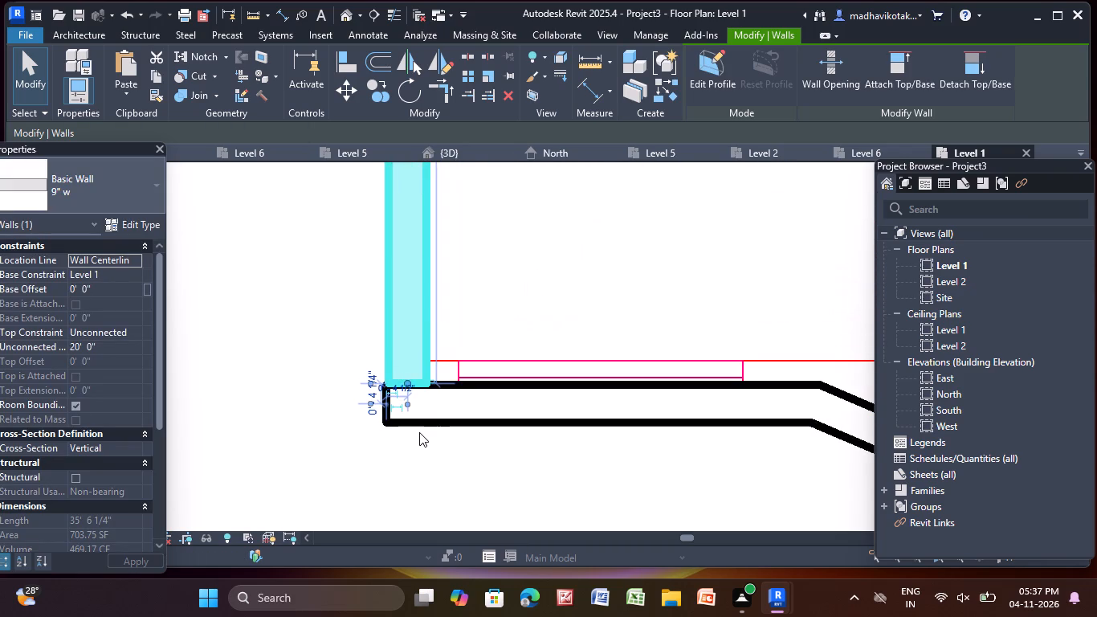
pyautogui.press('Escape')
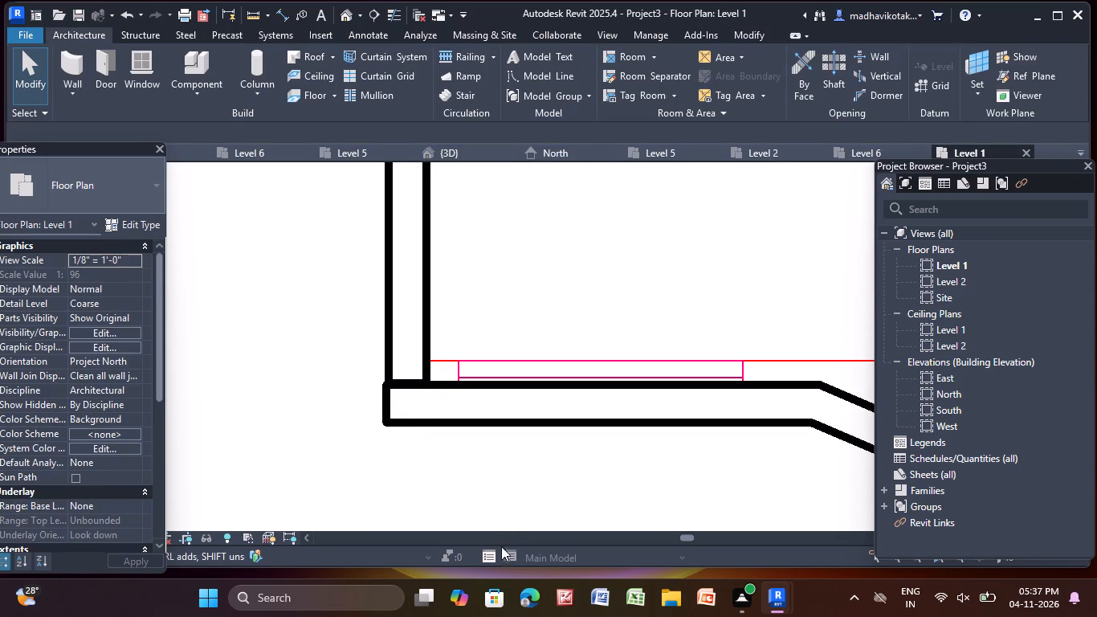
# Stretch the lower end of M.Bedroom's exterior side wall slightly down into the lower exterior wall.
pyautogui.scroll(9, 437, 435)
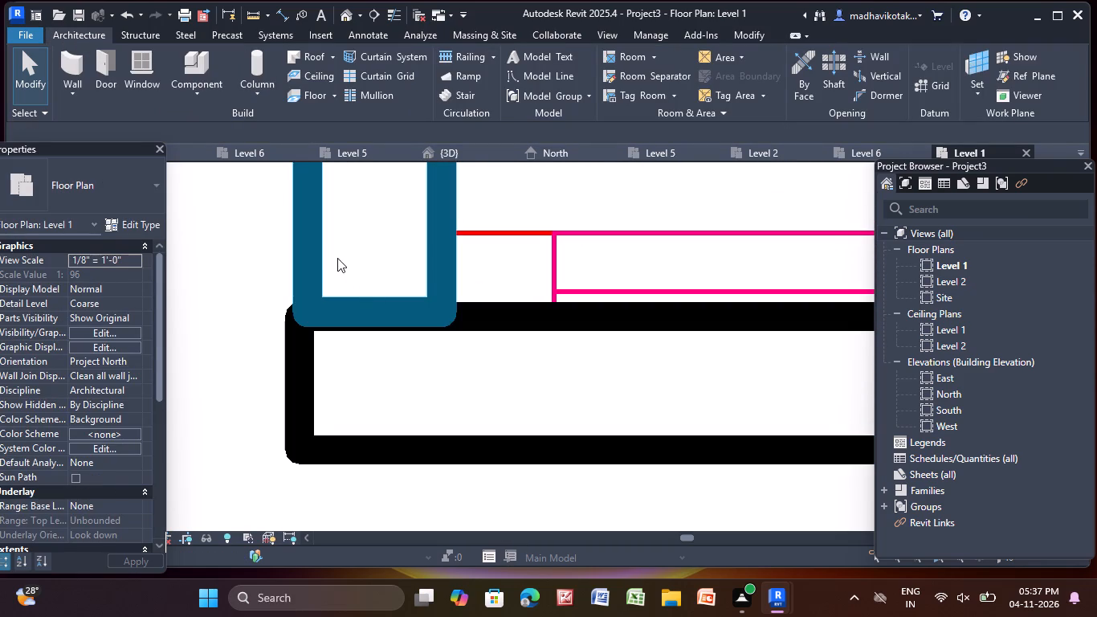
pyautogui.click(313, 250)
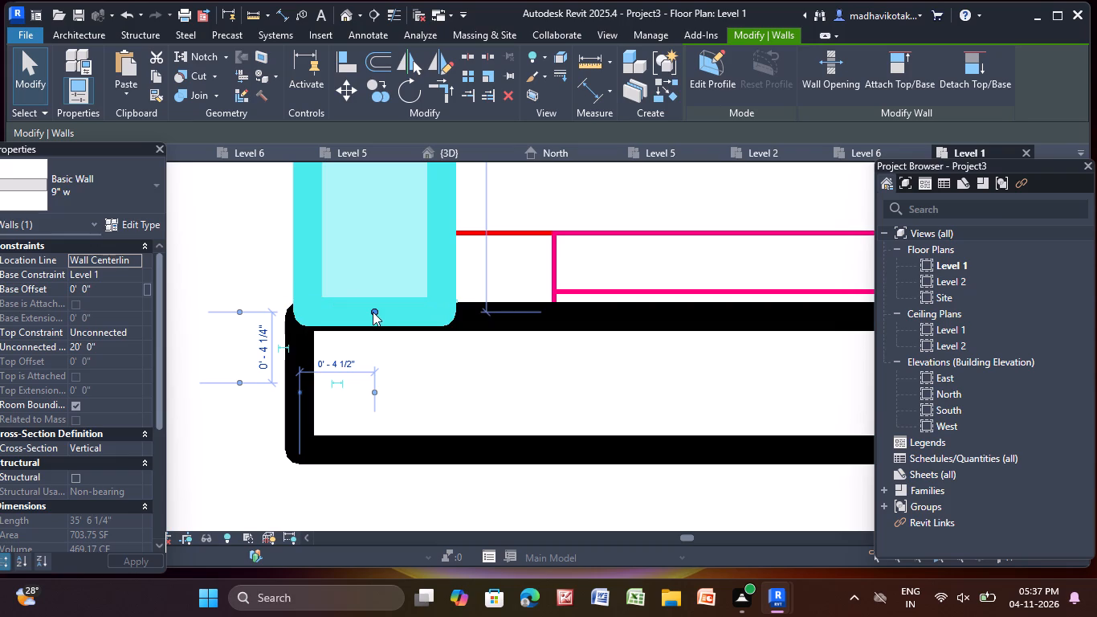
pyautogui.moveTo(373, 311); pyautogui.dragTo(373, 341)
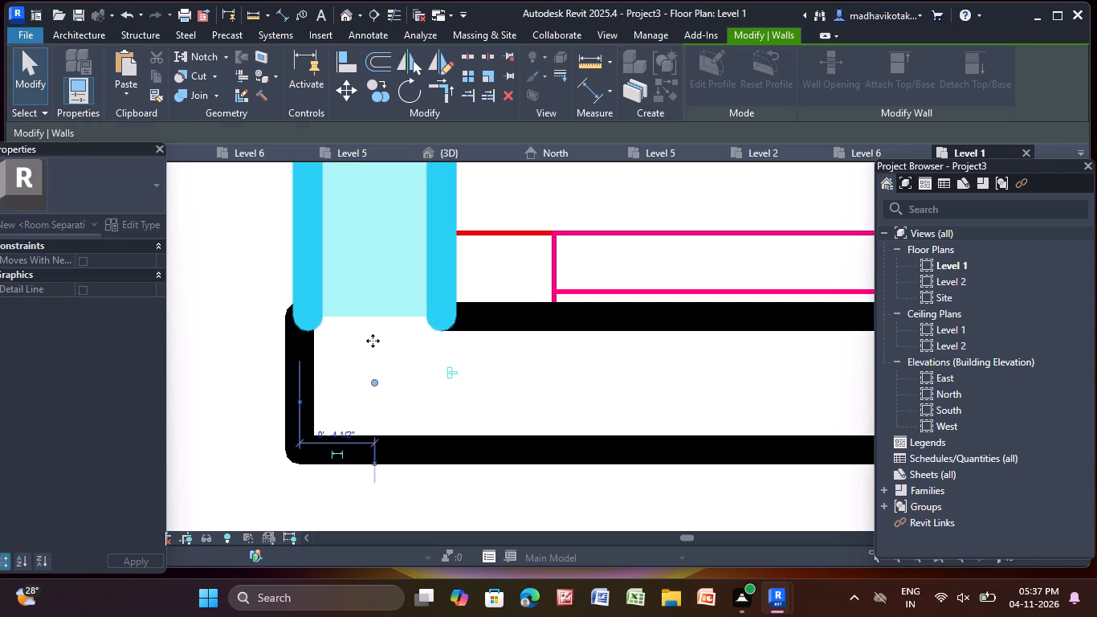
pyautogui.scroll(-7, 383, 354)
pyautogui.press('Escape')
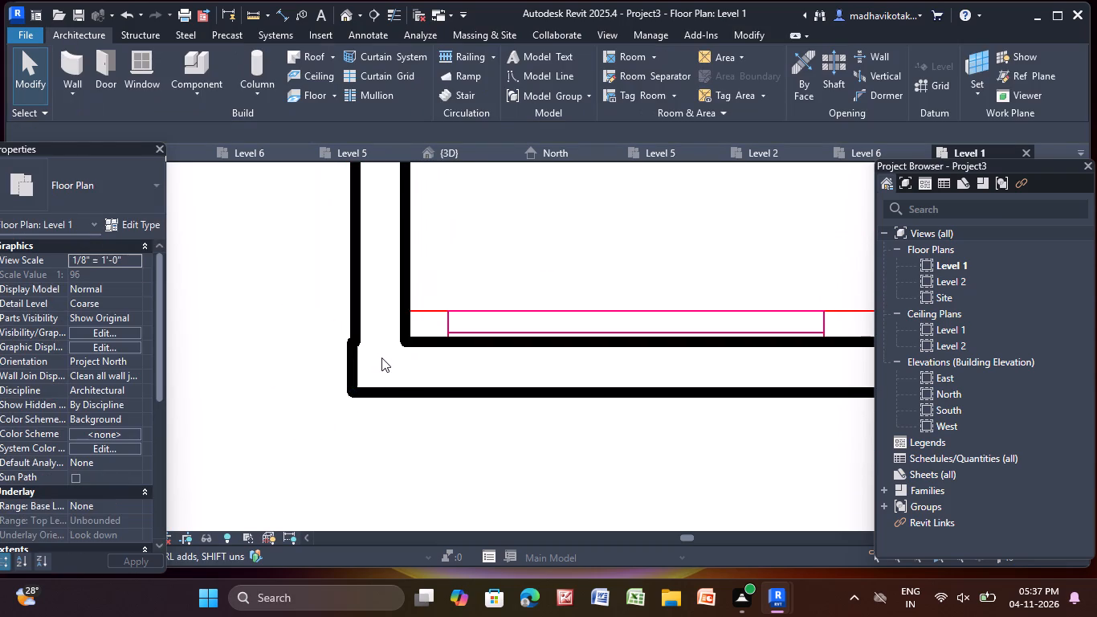
# Delete the 9" w exterior side wall running along M.Bedroom.
pyautogui.click(360, 247)
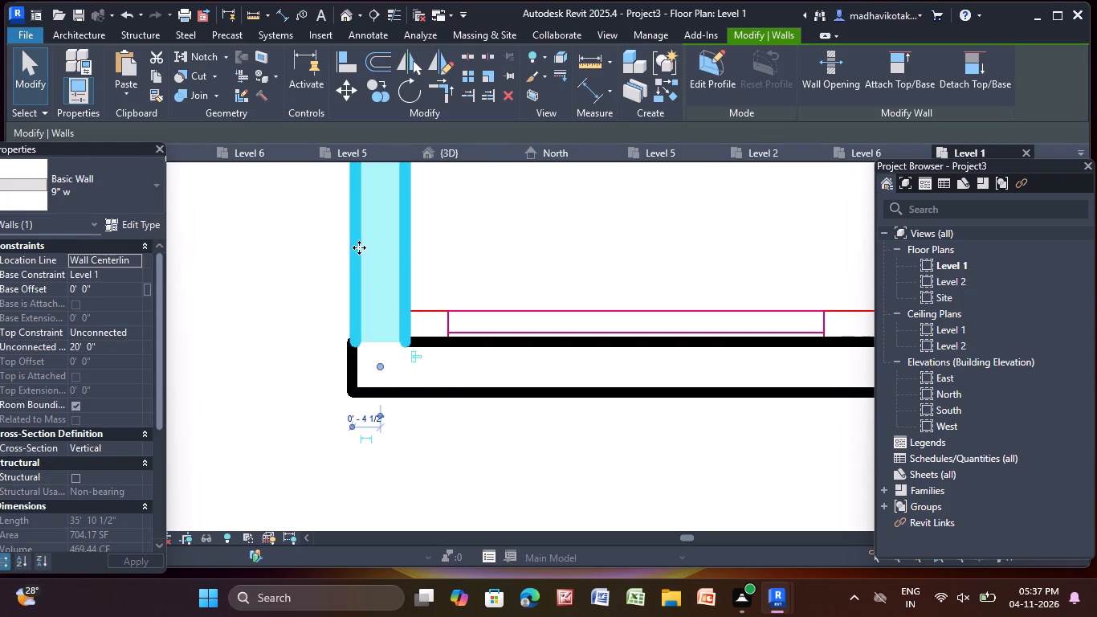
pyautogui.press('Delete')
# Delete the opposite 9" w side wall running along Bedroom 02, Living and Utility on the corridor side.
pyautogui.scroll(-5, 377, 242)
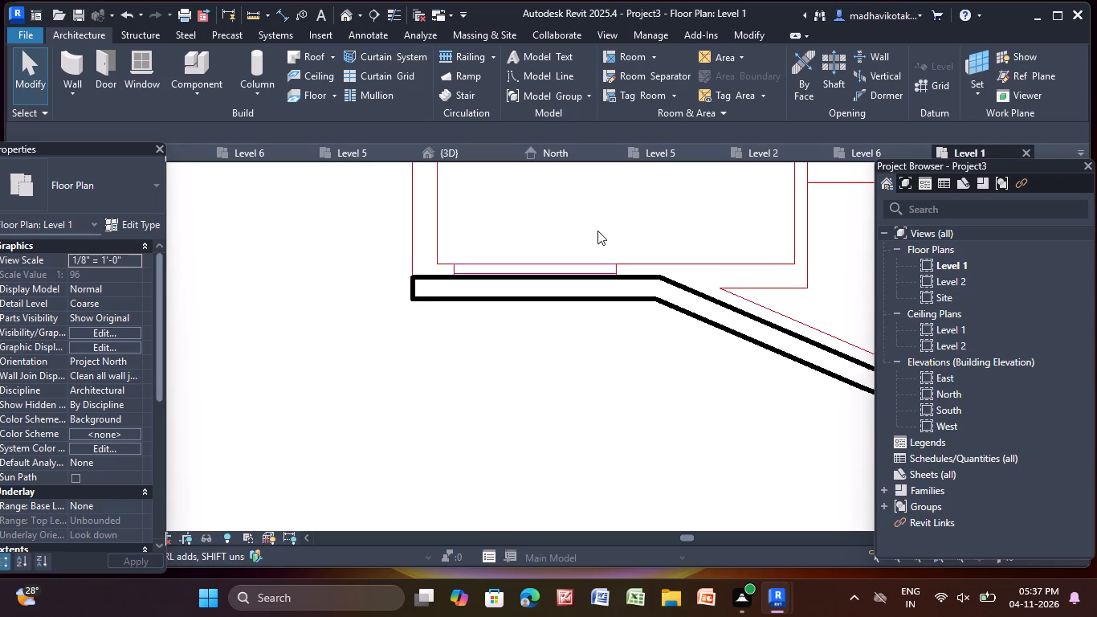
pyautogui.scroll(-9, 597, 231)
pyautogui.moveTo(694, 286); pyautogui.dragTo(162, 514, button='middle')
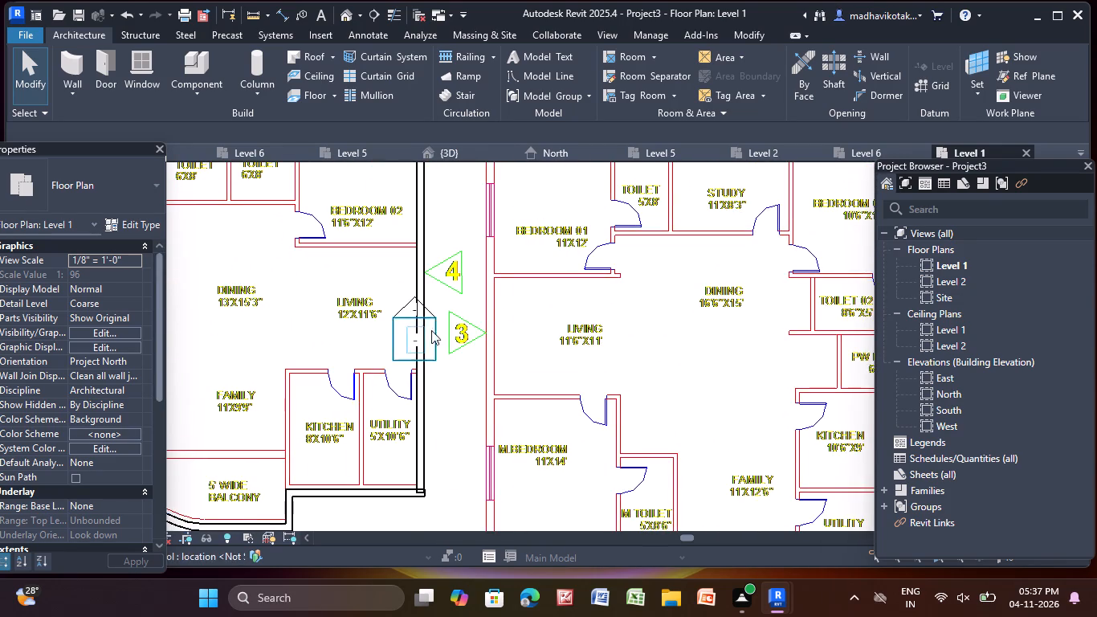
pyautogui.scroll(2, 508, 291)
pyautogui.scroll(-4, 343, 376)
pyautogui.moveTo(357, 378); pyautogui.dragTo(438, 521, button='middle')
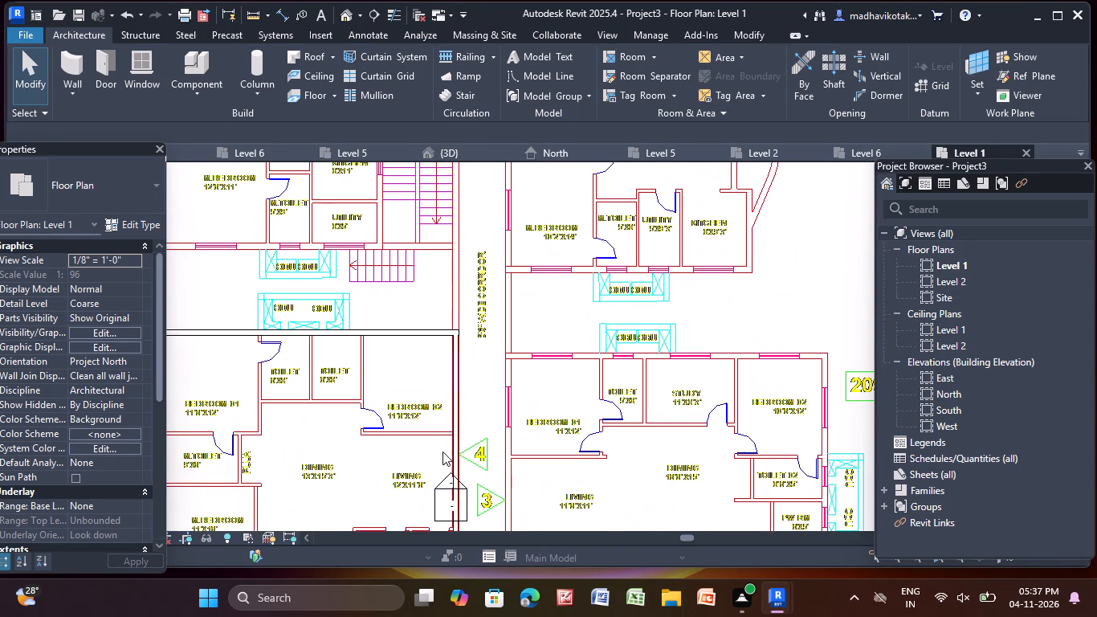
pyautogui.moveTo(455, 399); pyautogui.dragTo(475, 145, button='middle')
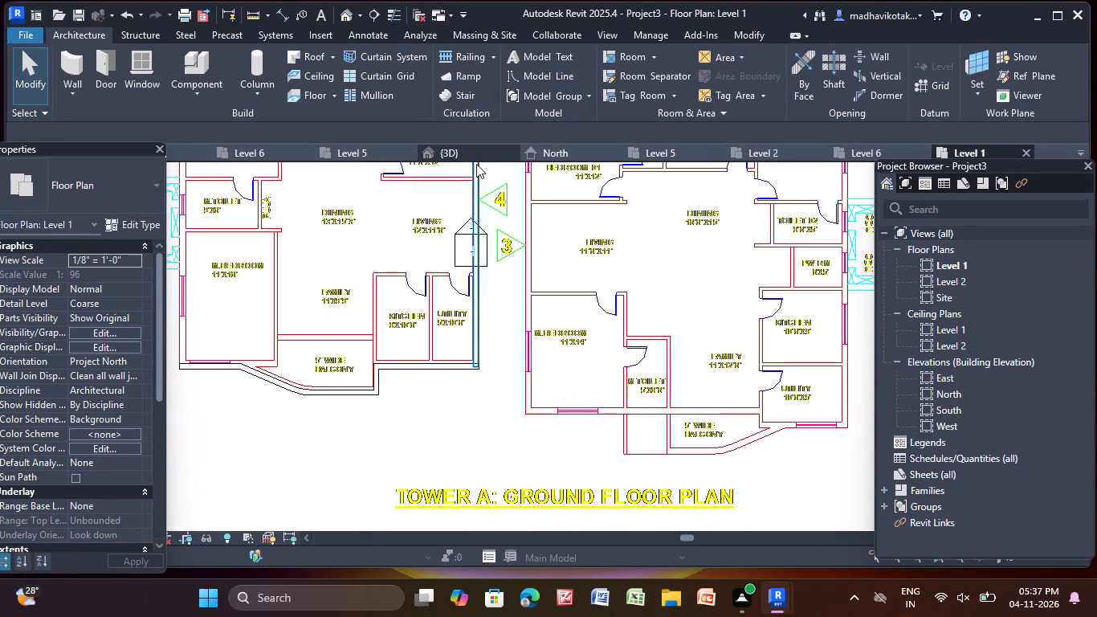
pyautogui.click(477, 197)
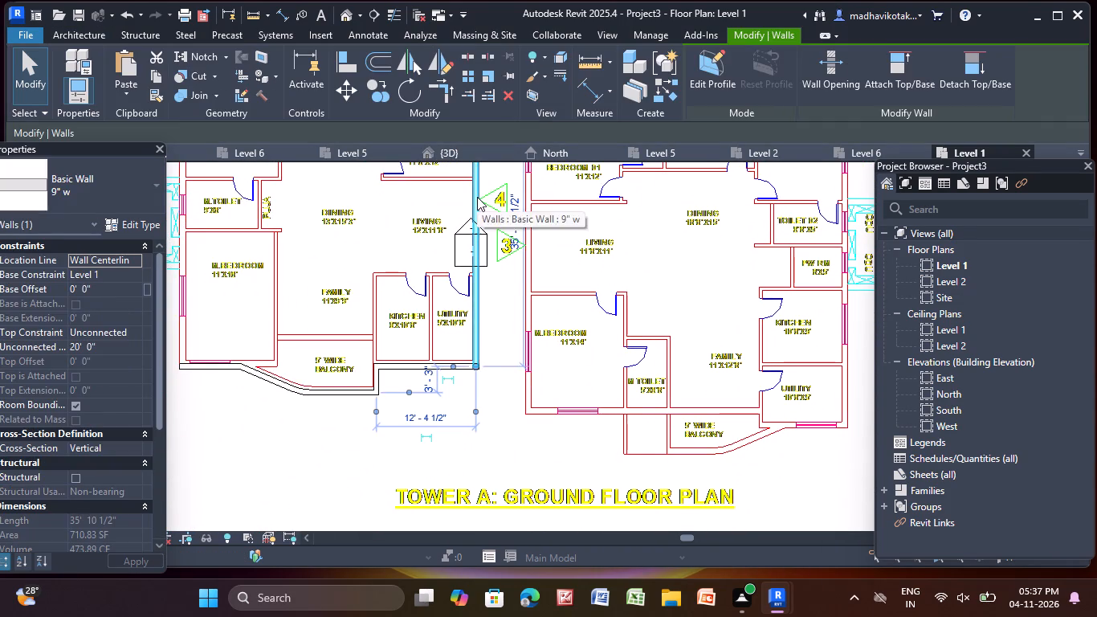
pyautogui.moveTo(477, 197); pyautogui.dragTo(487, 465, button='middle')
pyautogui.press('Delete')
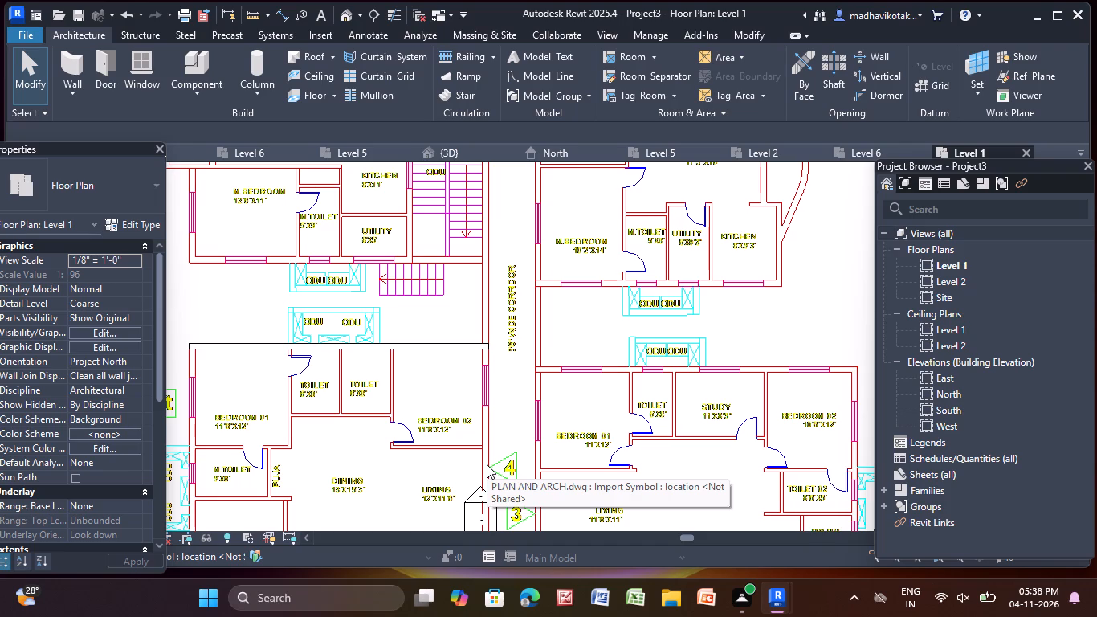
# Draw a straight 9" w wall centred on the outer side lines, from Bedroom 01's upper wall down to M.Bedroom's lower exterior wall.
pyautogui.moveTo(426, 419); pyautogui.dragTo(585, 196, button='middle')
pyautogui.scroll(-2, 534, 255)
pyautogui.moveTo(510, 268); pyautogui.dragTo(542, 428, button='middle')
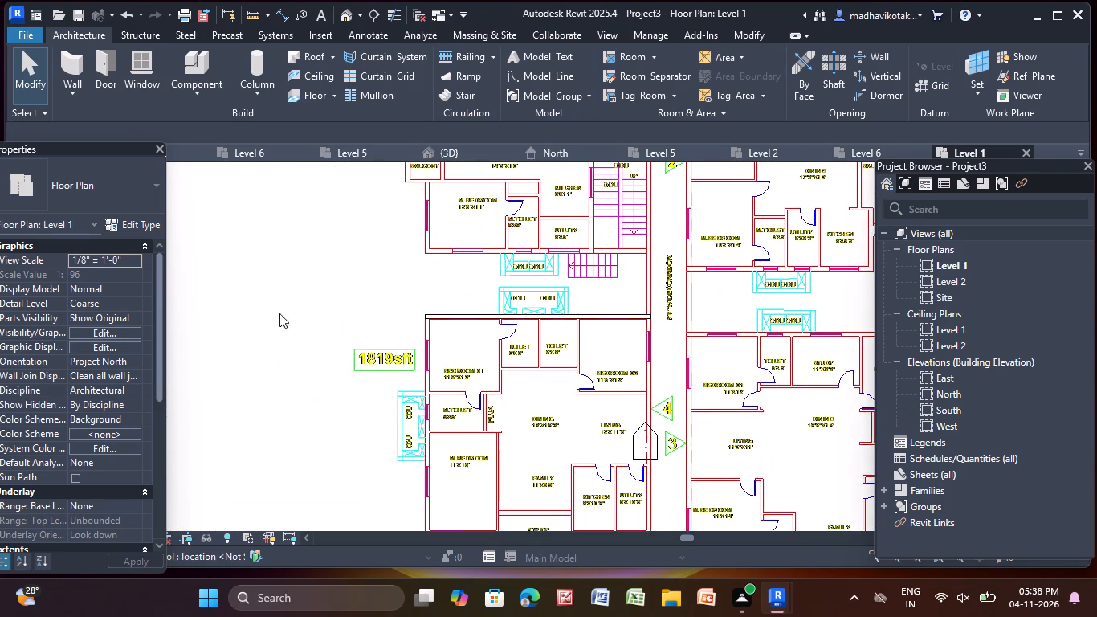
pyautogui.scroll(1, 257, 291)
pyautogui.click(67, 60)
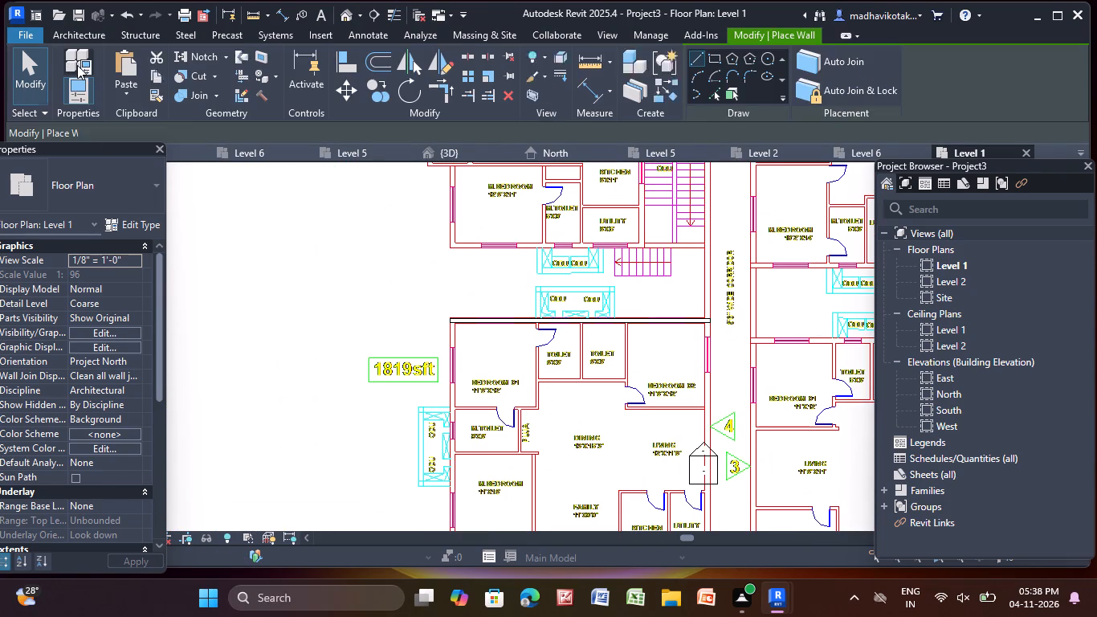
pyautogui.click(112, 198)
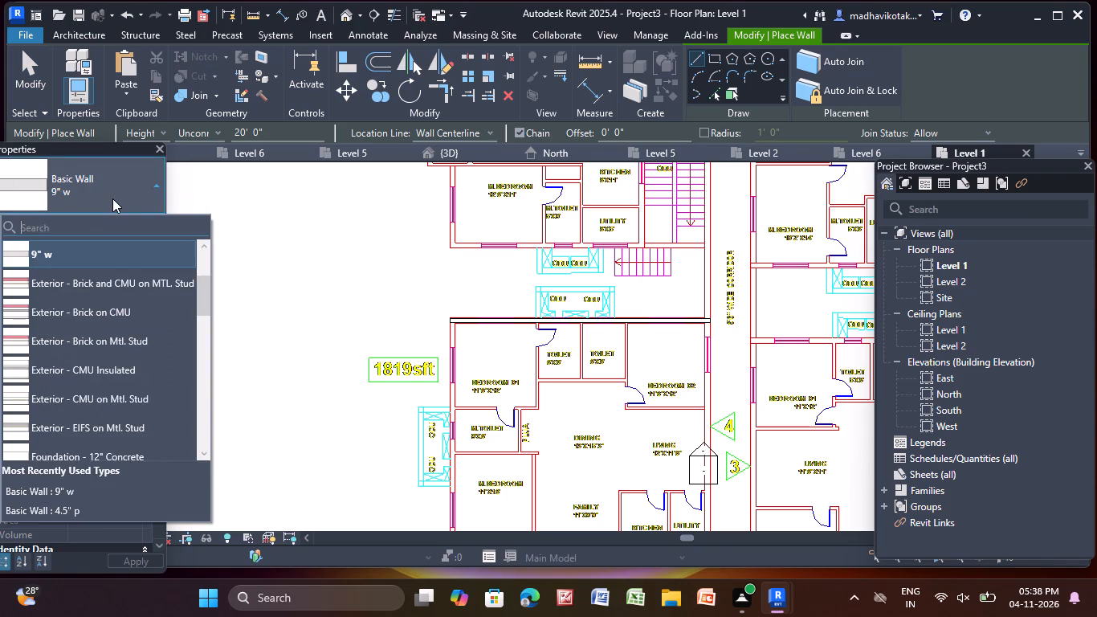
pyautogui.click(112, 198)
pyautogui.scroll(4, 422, 322)
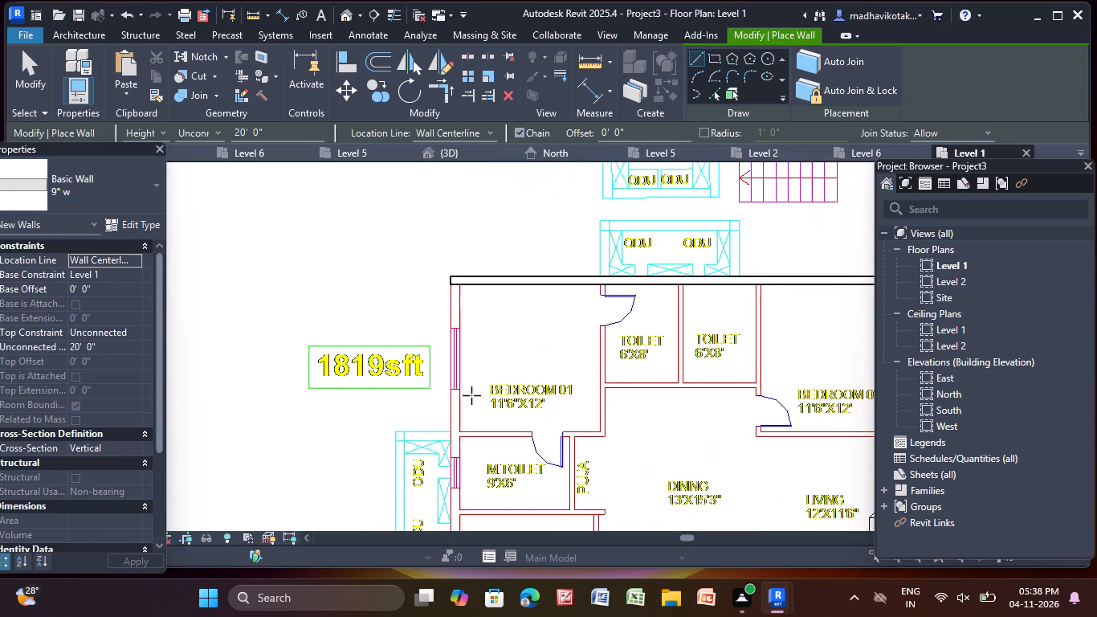
pyautogui.scroll(8, 471, 395)
pyautogui.moveTo(423, 259); pyautogui.dragTo(289, 409, button='middle')
pyautogui.scroll(1, 308, 367)
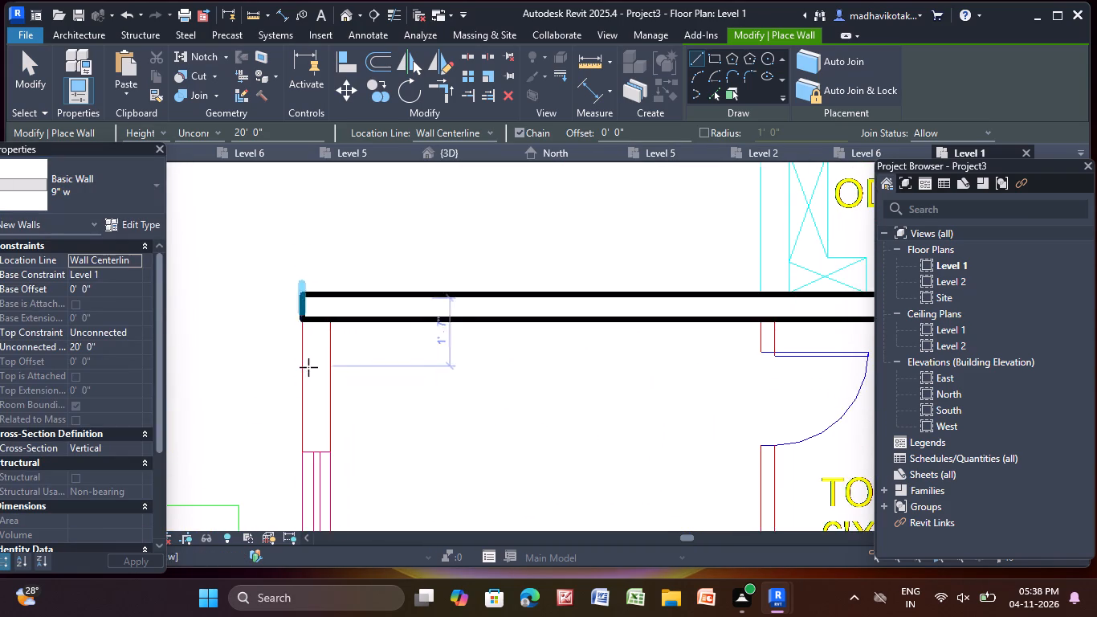
pyautogui.scroll(2, 308, 367)
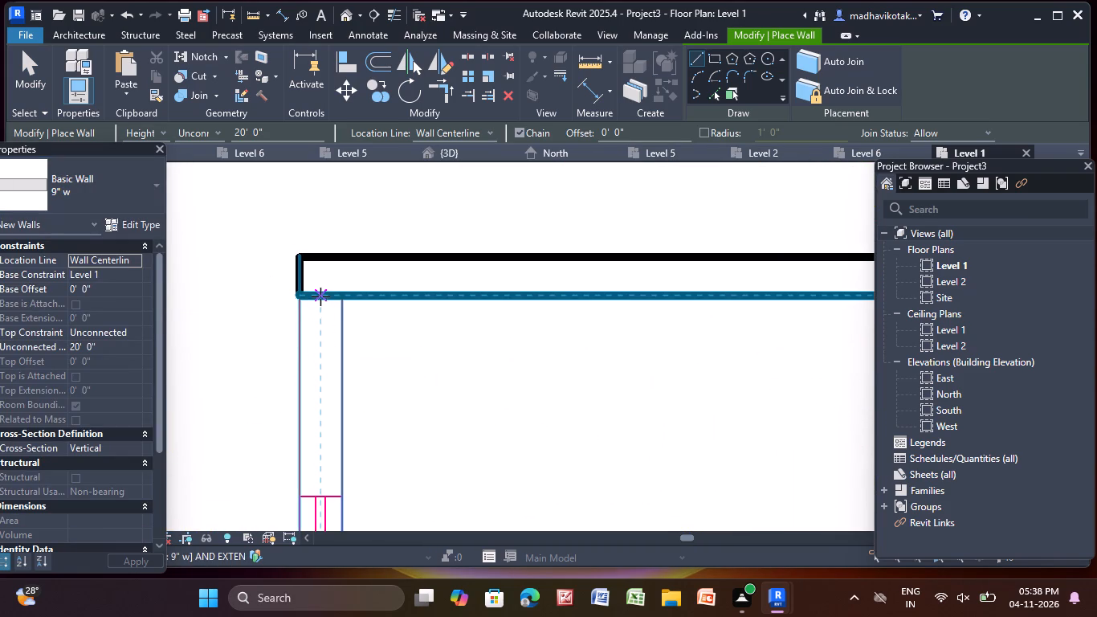
pyautogui.click(320, 296)
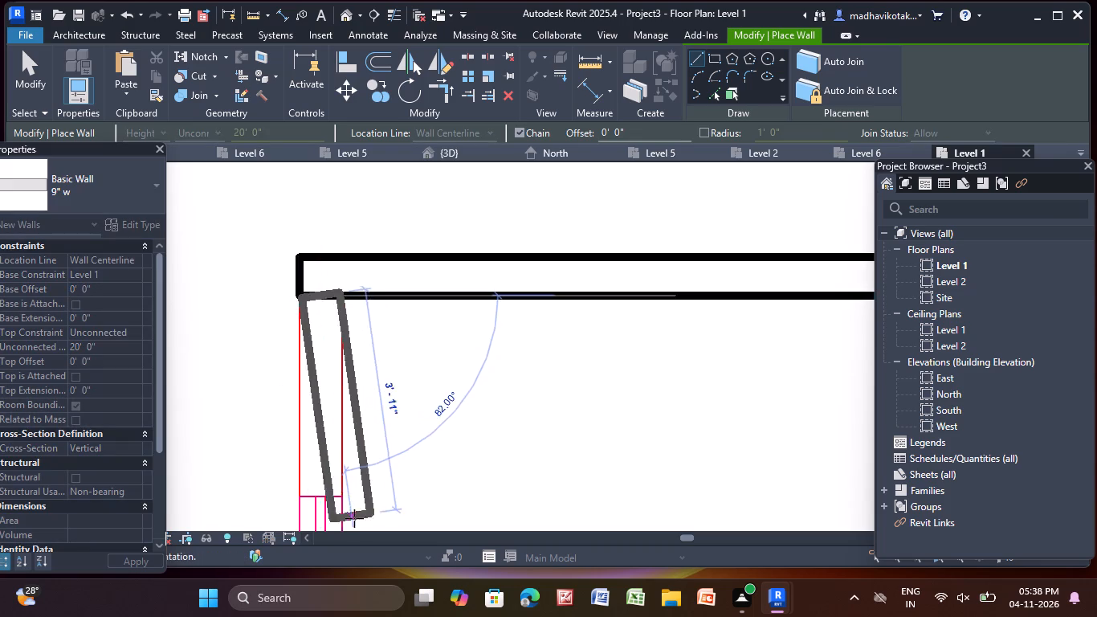
pyautogui.scroll(-3, 355, 518)
pyautogui.moveTo(349, 497); pyautogui.dragTo(425, 48, button='middle')
pyautogui.scroll(-4, 416, 312)
pyautogui.moveTo(405, 362); pyautogui.dragTo(447, 0, button='middle')
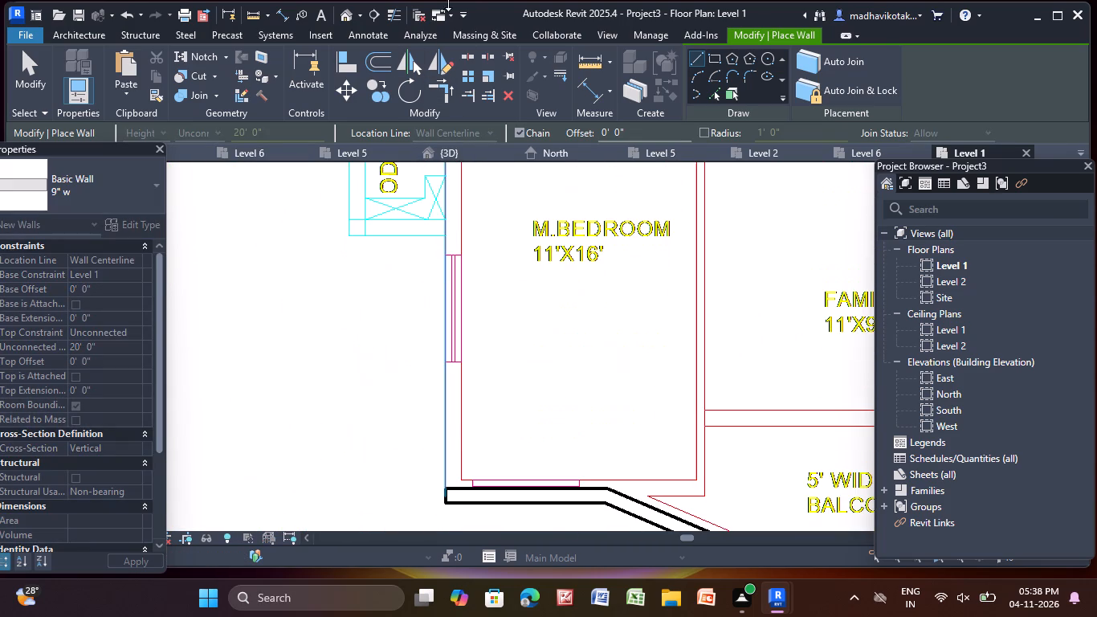
pyautogui.scroll(8, 443, 505)
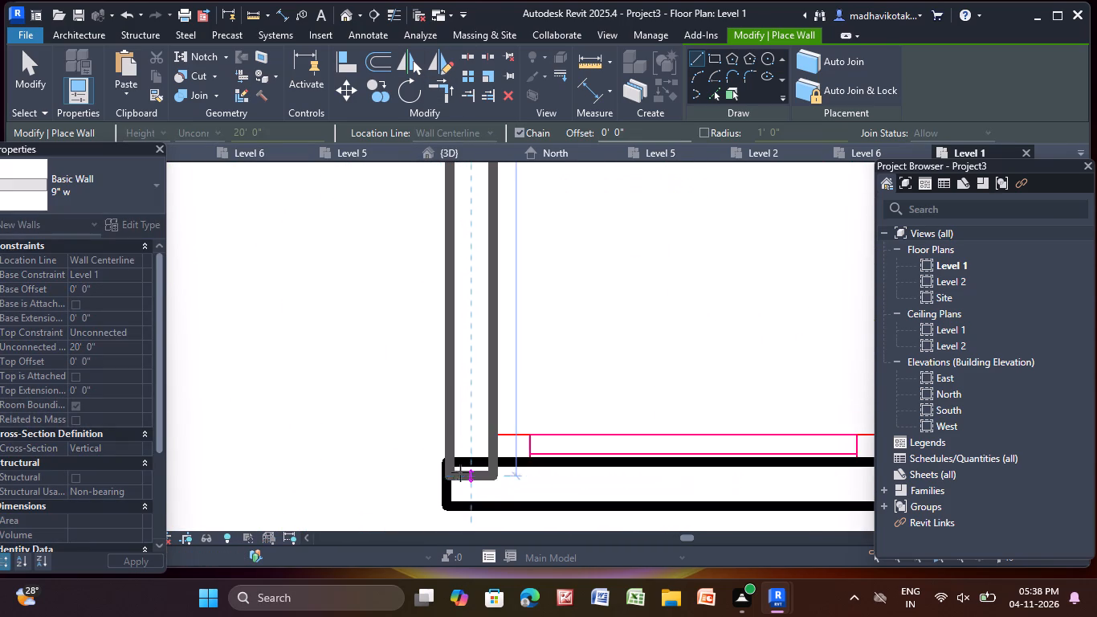
pyautogui.scroll(4, 461, 472)
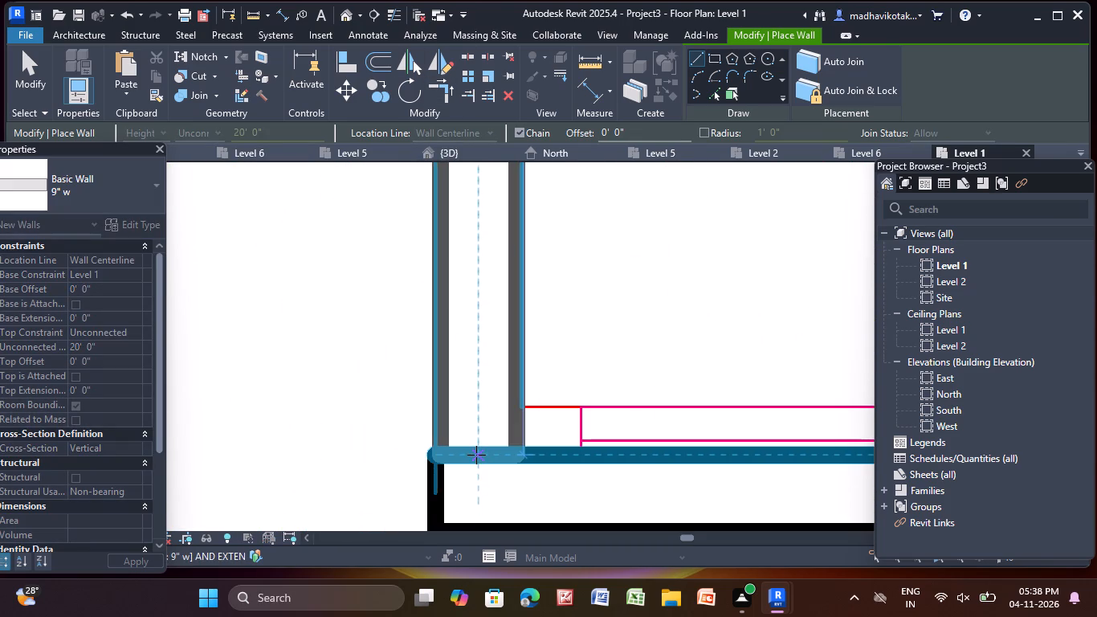
pyautogui.click(476, 455)
pyautogui.press('Escape')
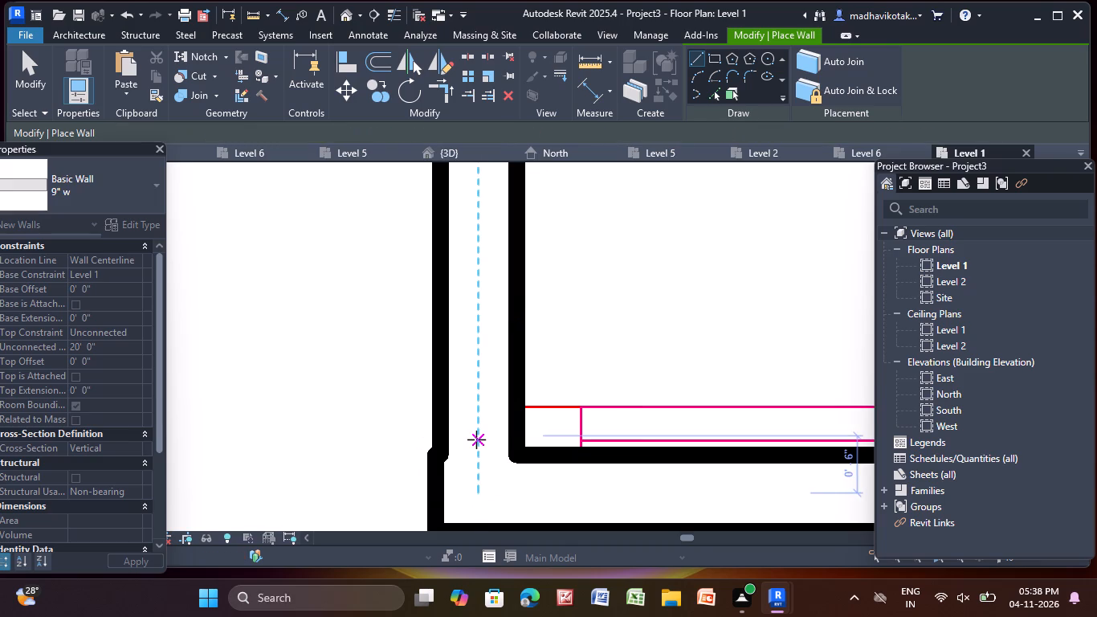
# Draw a straight 9" w wall centred on the corridor-side lines, from Bedroom 02's upper wall down to Utility's lower exterior wall.
pyautogui.scroll(-6, 455, 410)
pyautogui.scroll(-5, 602, 341)
pyautogui.scroll(-6, 667, 330)
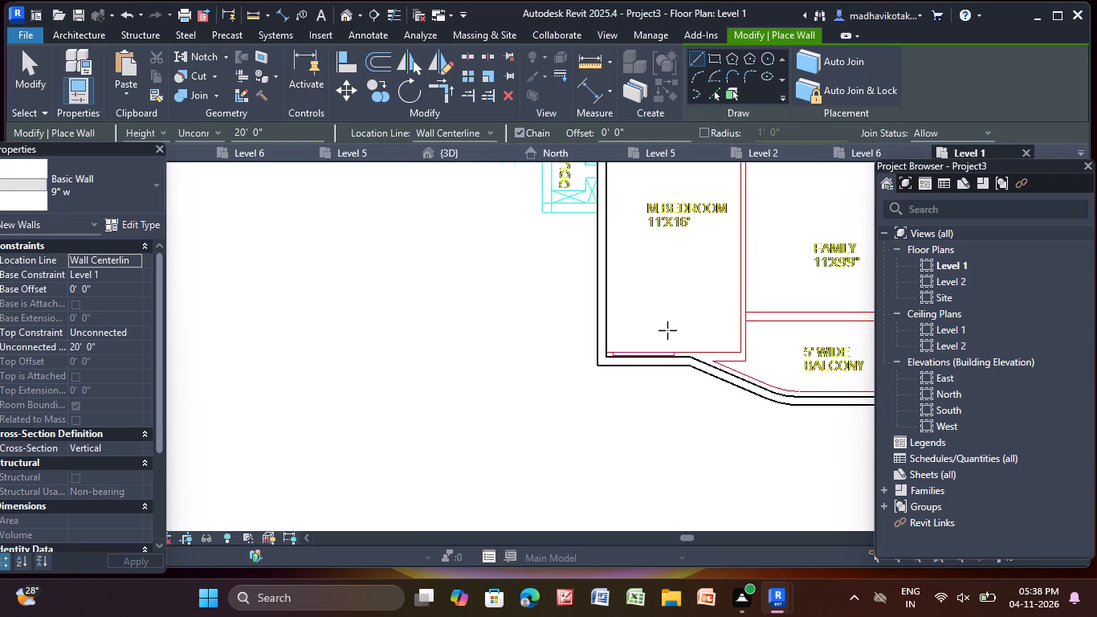
pyautogui.moveTo(786, 296); pyautogui.dragTo(402, 528, button='middle')
pyautogui.scroll(4, 611, 215)
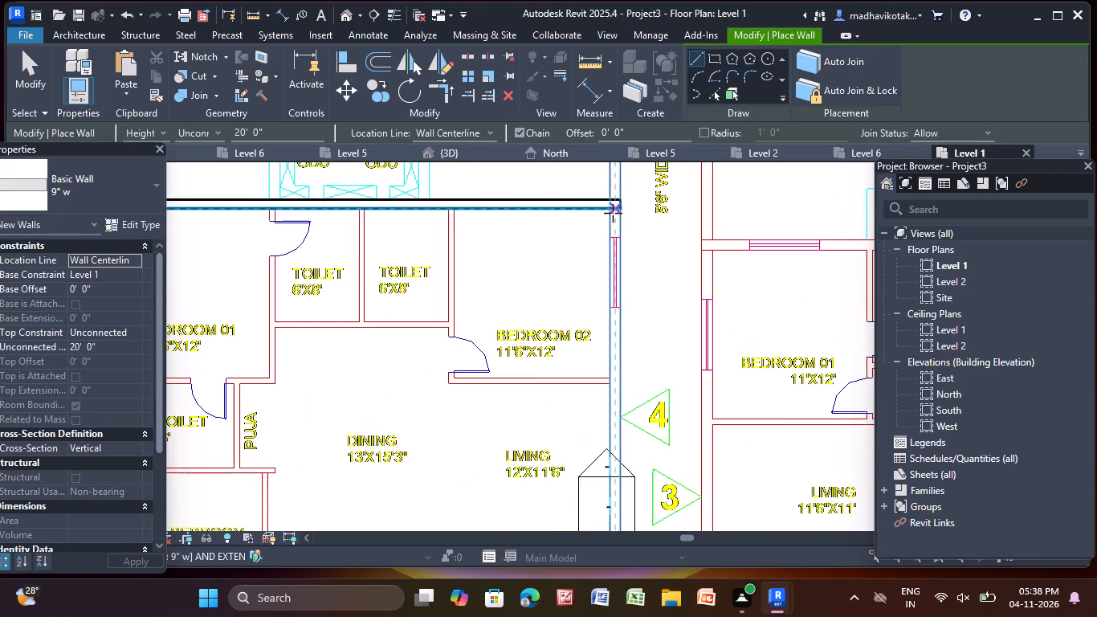
pyautogui.scroll(7, 613, 213)
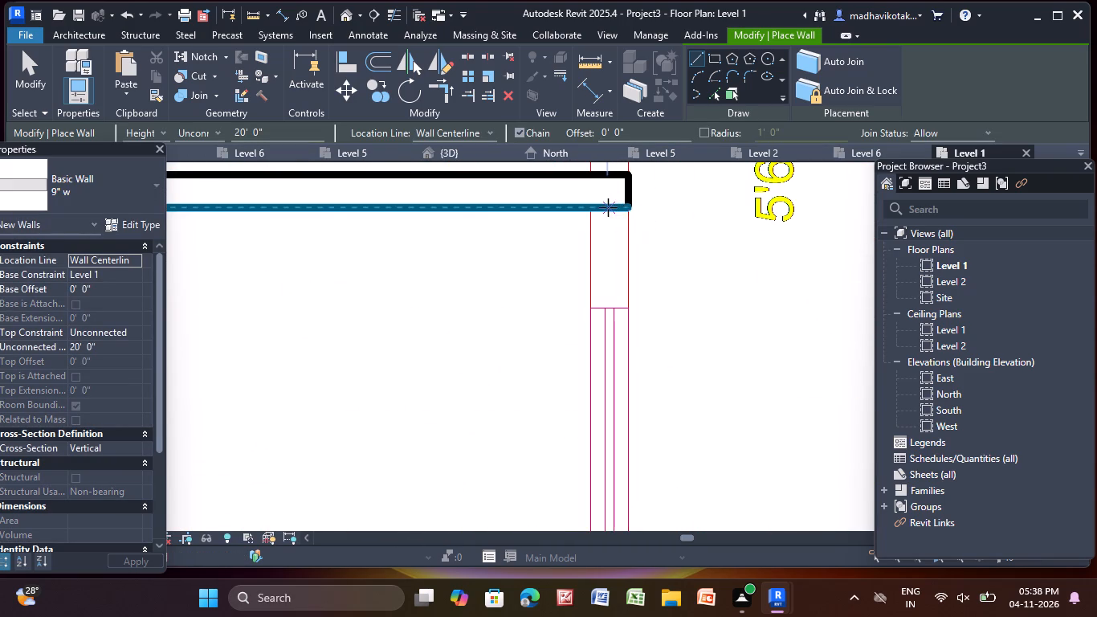
pyautogui.click(608, 207)
pyautogui.scroll(-5, 585, 459)
pyautogui.moveTo(589, 470); pyautogui.dragTo(660, 0, button='middle')
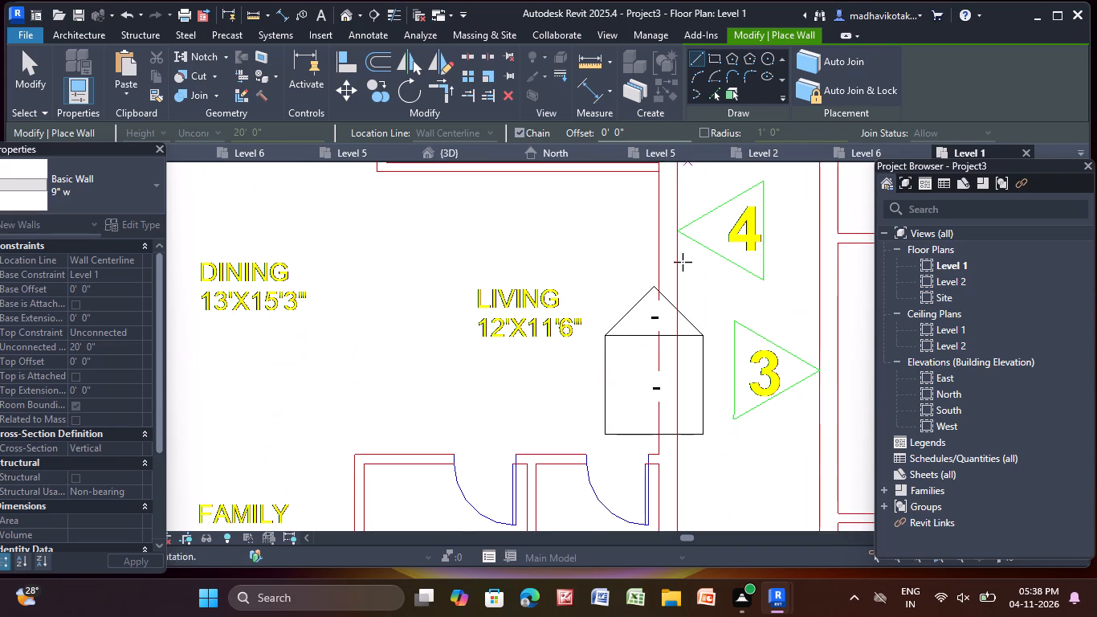
pyautogui.scroll(-3, 662, 492)
pyautogui.moveTo(667, 471); pyautogui.dragTo(702, 69, button='middle')
pyautogui.scroll(3, 704, 252)
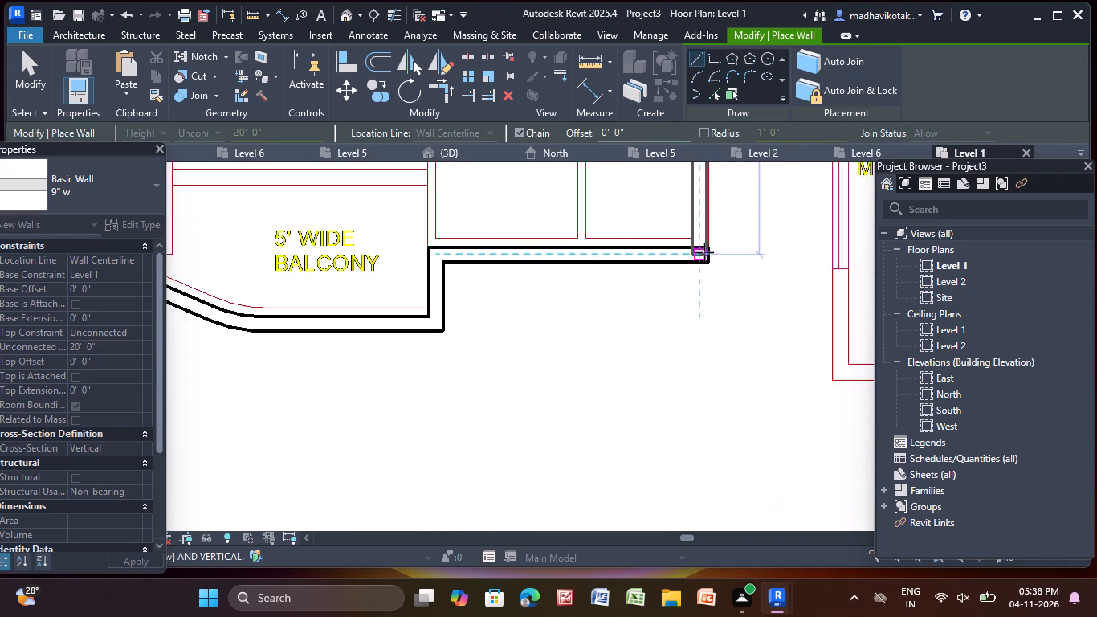
pyautogui.scroll(6, 704, 252)
pyautogui.click(697, 235)
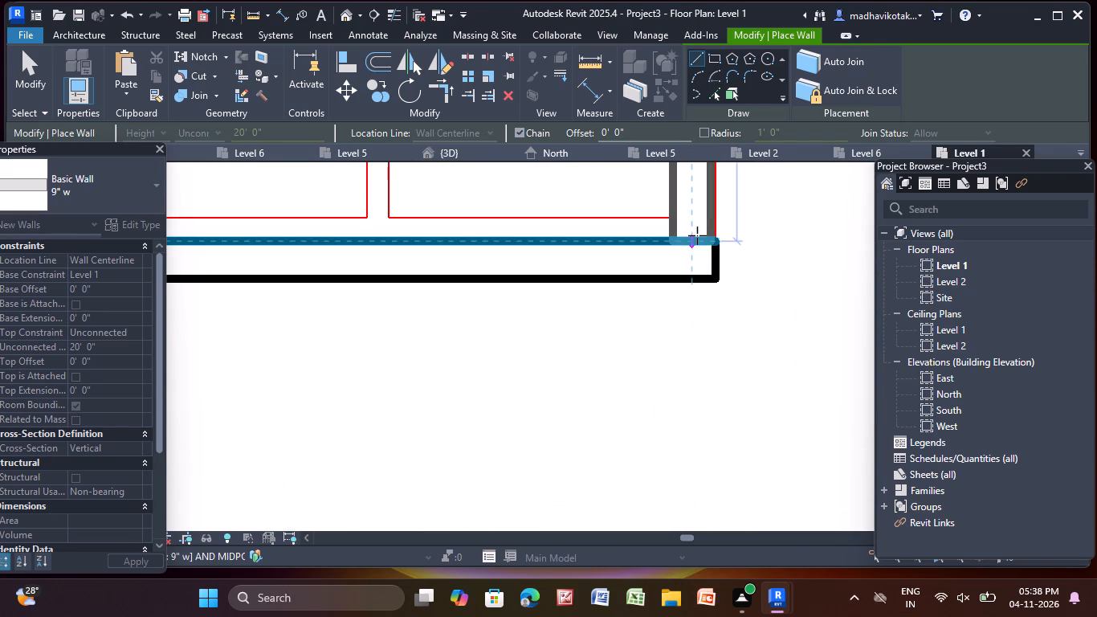
pyautogui.scroll(-6, 697, 239)
pyautogui.moveTo(694, 275); pyautogui.dragTo(691, 522, button='middle')
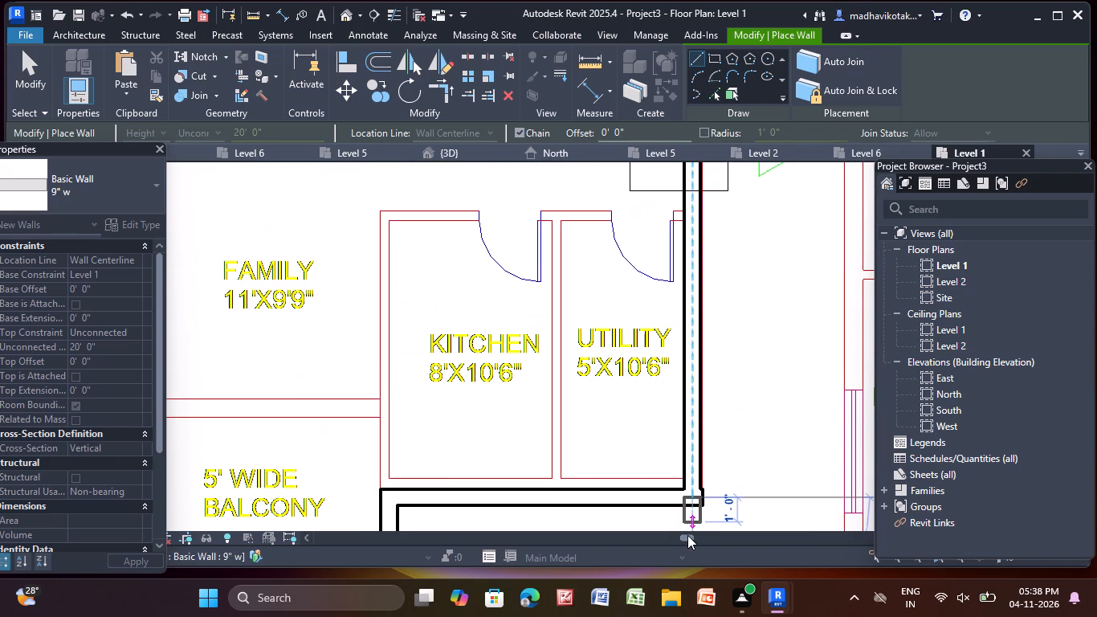
# Draw a 4.5" p wall about 12' long between Bedroom 01 and M.Toilet, from the outer side wall to Bedroom 01's inner corner.
pyautogui.press('Escape')
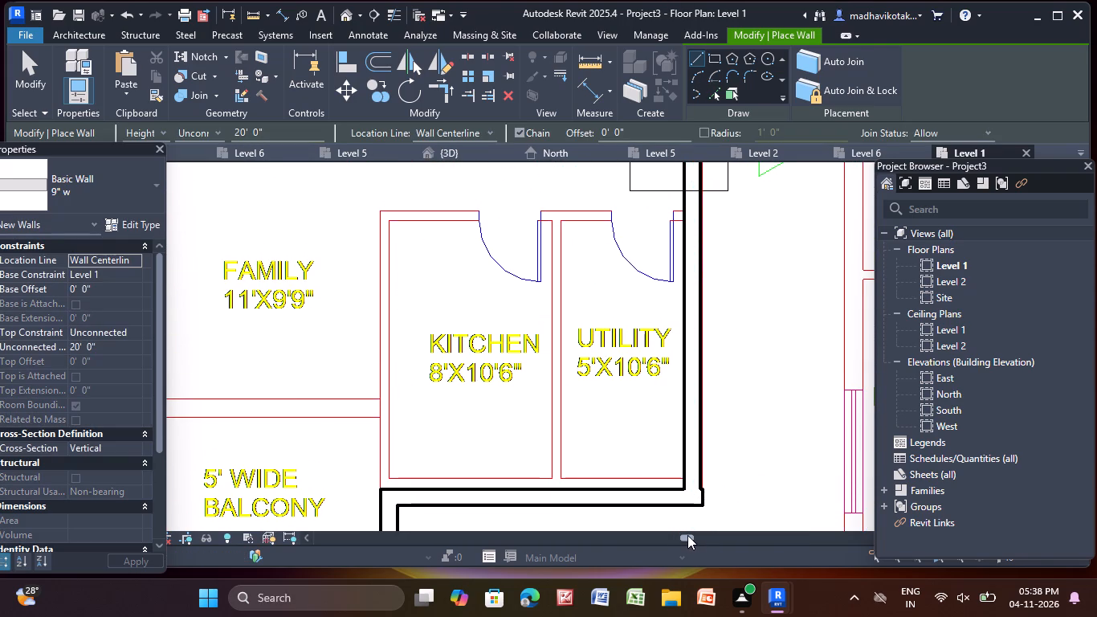
pyautogui.scroll(-4, 703, 492)
pyautogui.scroll(-5, 566, 312)
pyautogui.moveTo(568, 310); pyautogui.dragTo(537, 442, button='middle')
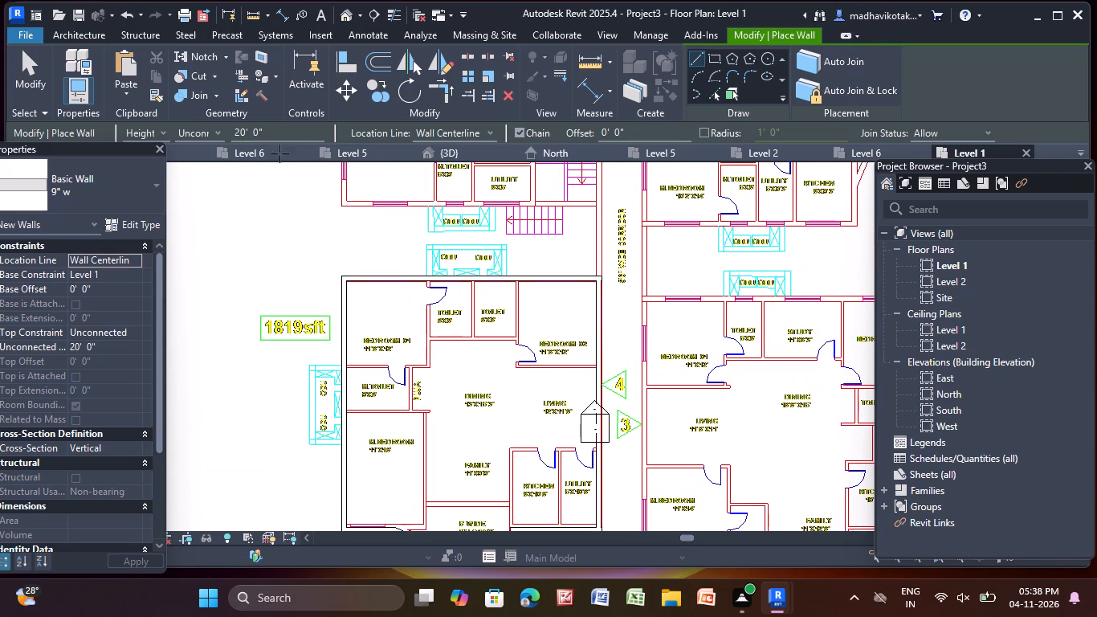
pyautogui.click(135, 183)
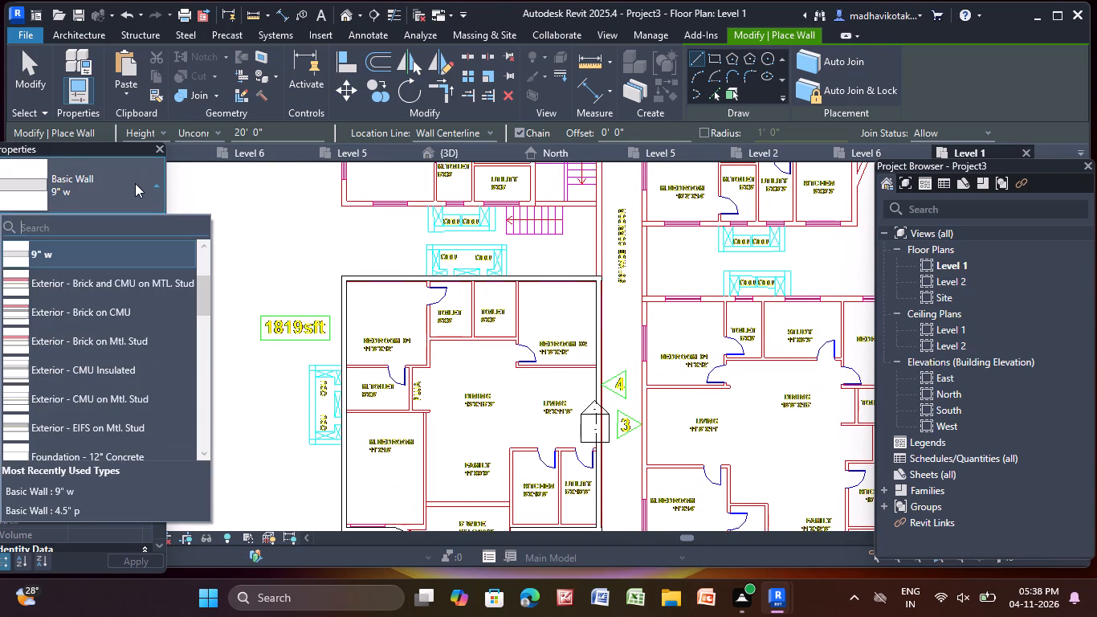
pyautogui.click(60, 511)
pyautogui.scroll(2, 373, 374)
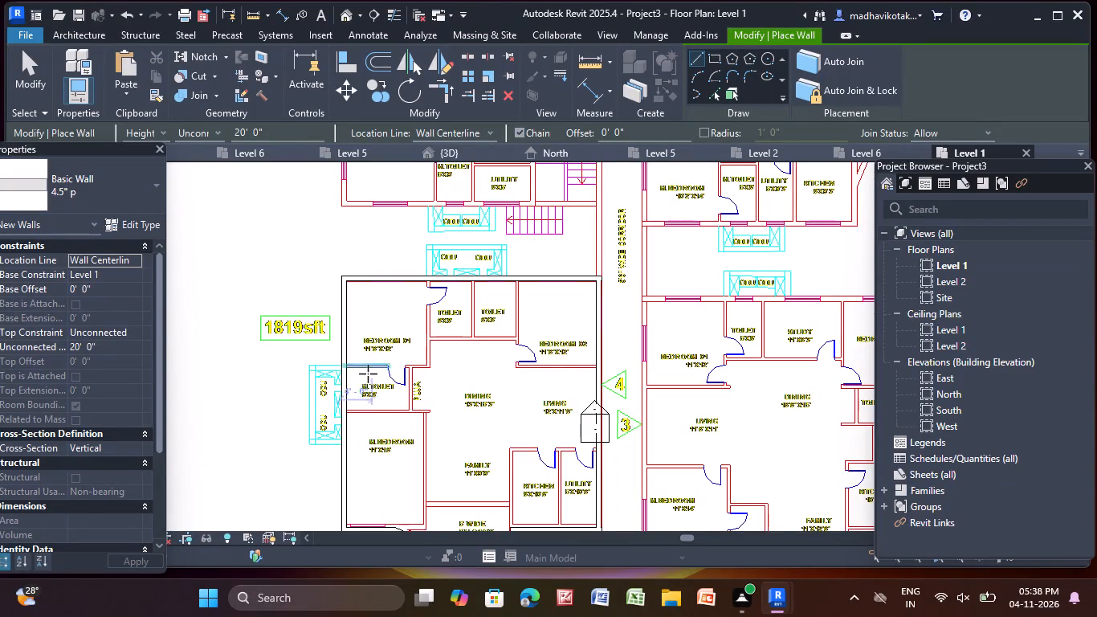
pyautogui.scroll(9, 368, 374)
pyautogui.scroll(4, 297, 349)
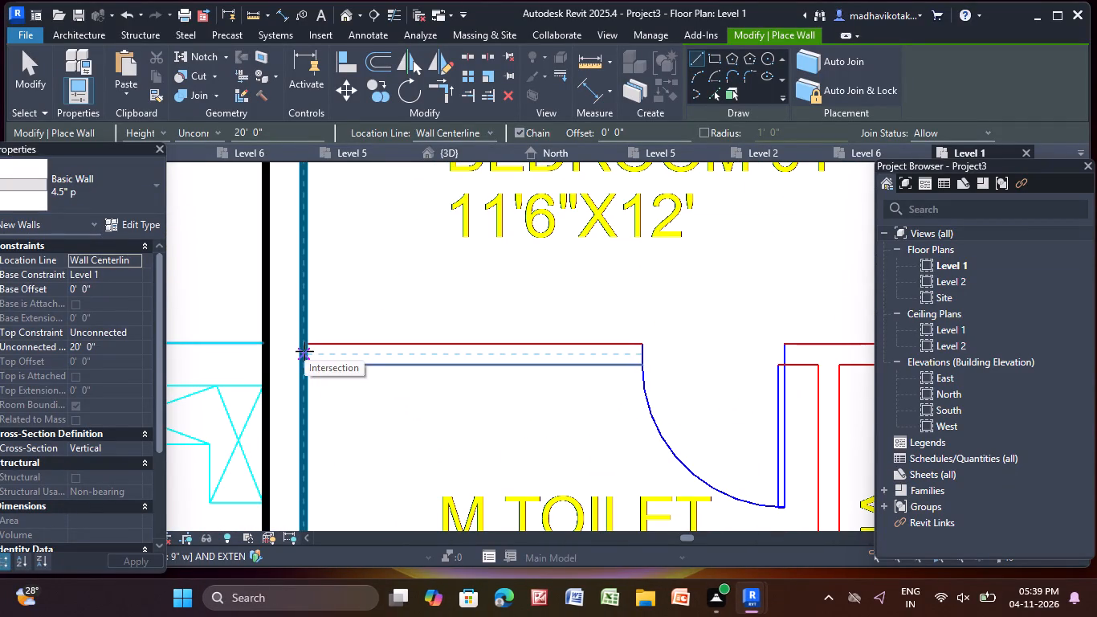
pyautogui.click(302, 351)
pyautogui.scroll(-4, 703, 370)
pyautogui.moveTo(724, 350); pyautogui.dragTo(438, 358, button='middle')
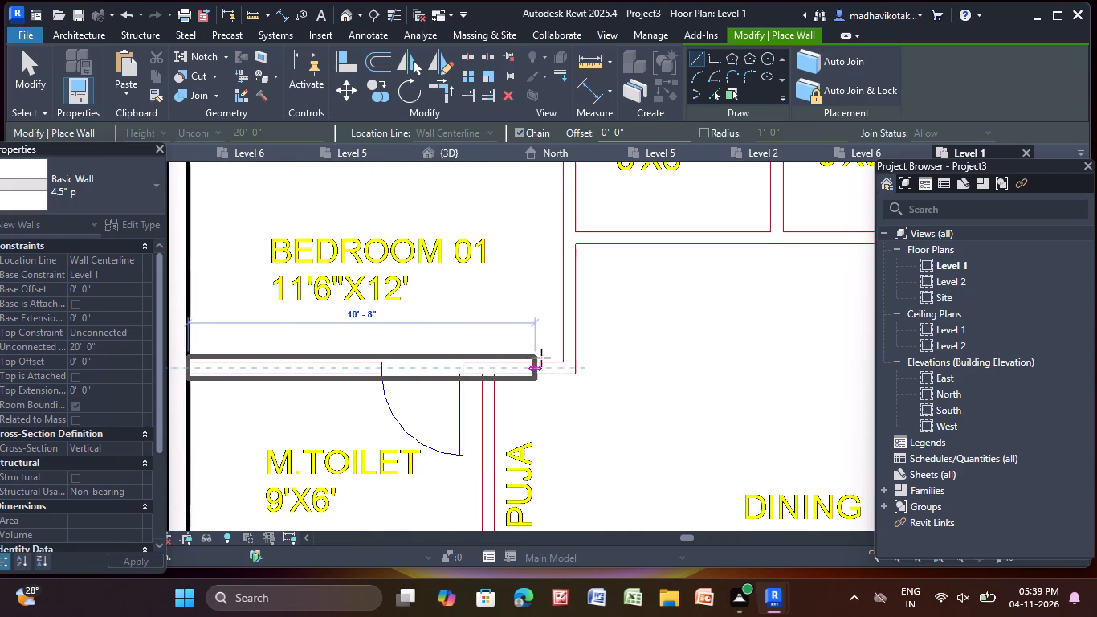
pyautogui.scroll(4, 573, 358)
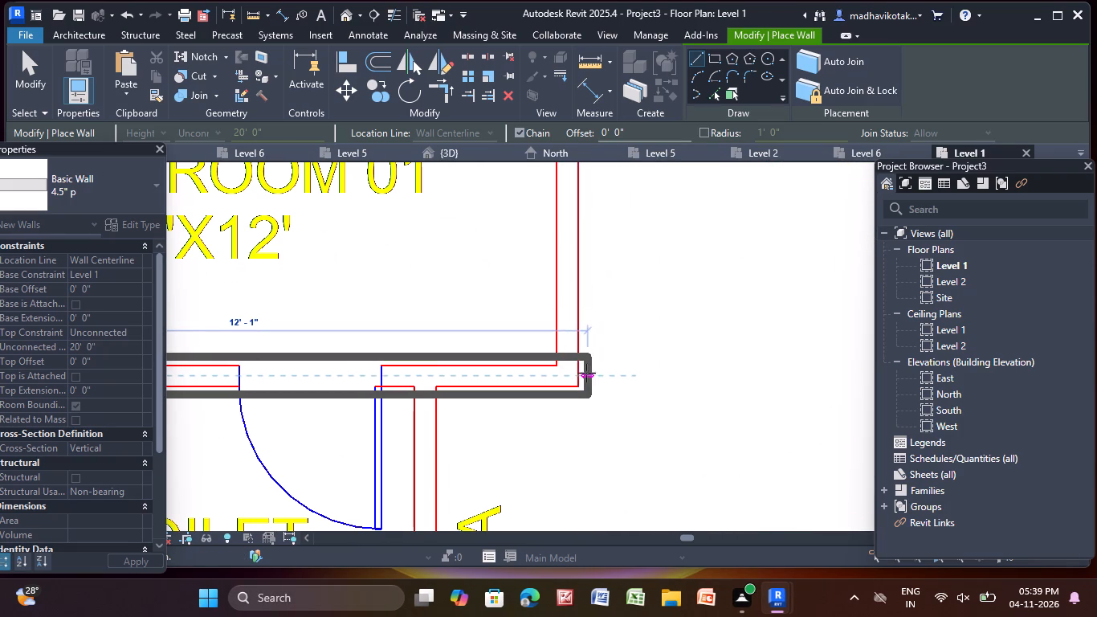
pyautogui.click(581, 375)
pyautogui.press('Escape')
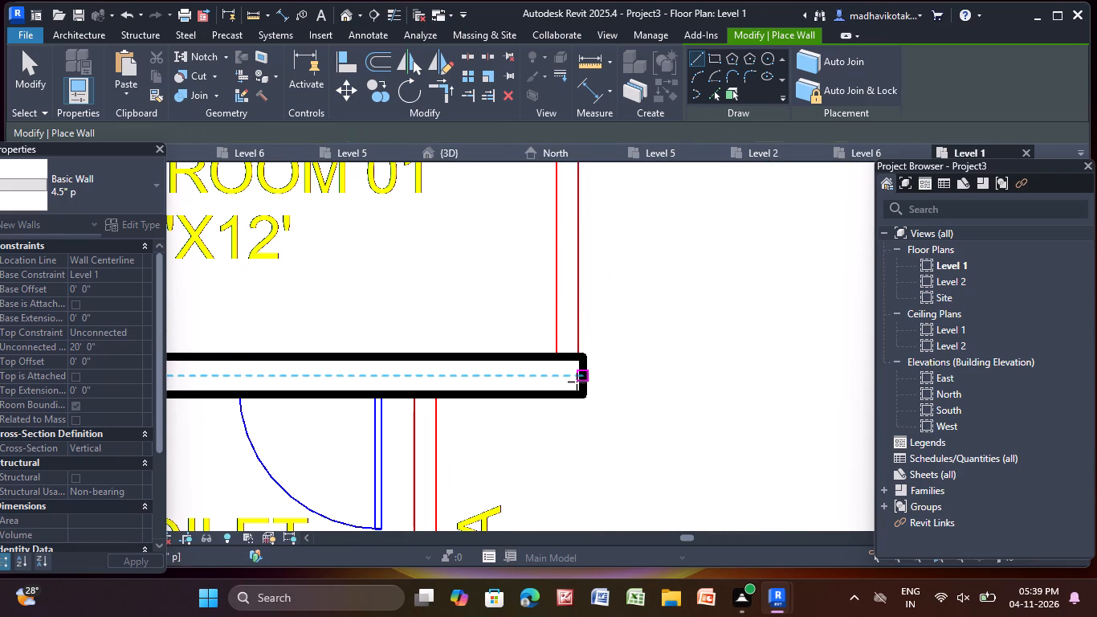
# Draw a 4.5" p wall between Bedroom 01 and the adjoining Toilet, from Bedroom 01's lower wall up to the upper exterior wall.
pyautogui.scroll(3, 560, 310)
pyautogui.scroll(4, 566, 379)
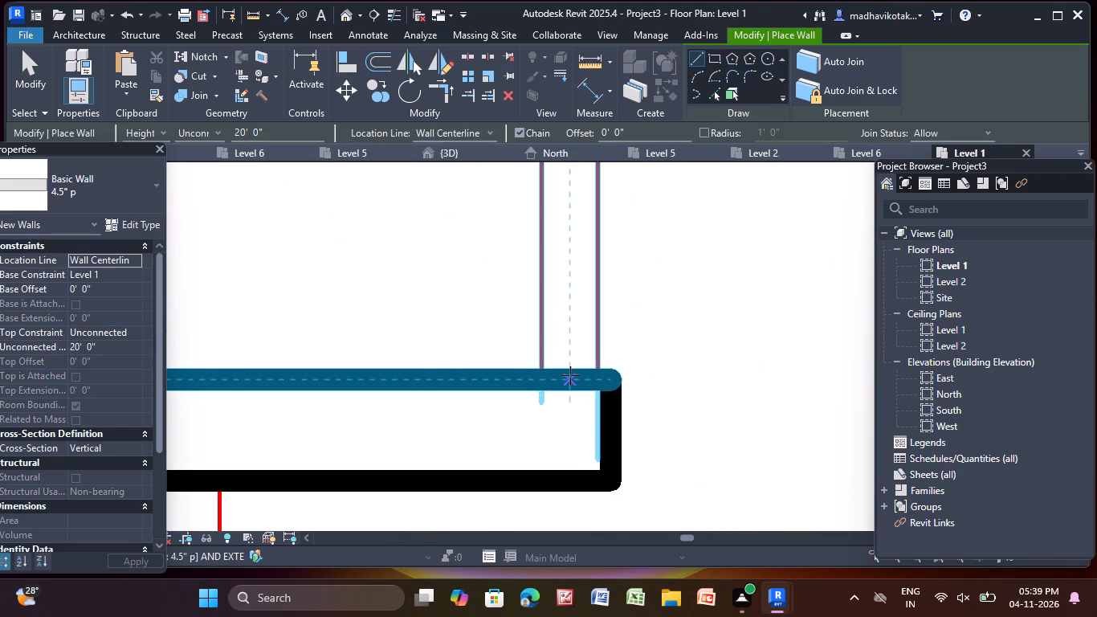
pyautogui.click(573, 374)
pyautogui.scroll(-6, 550, 230)
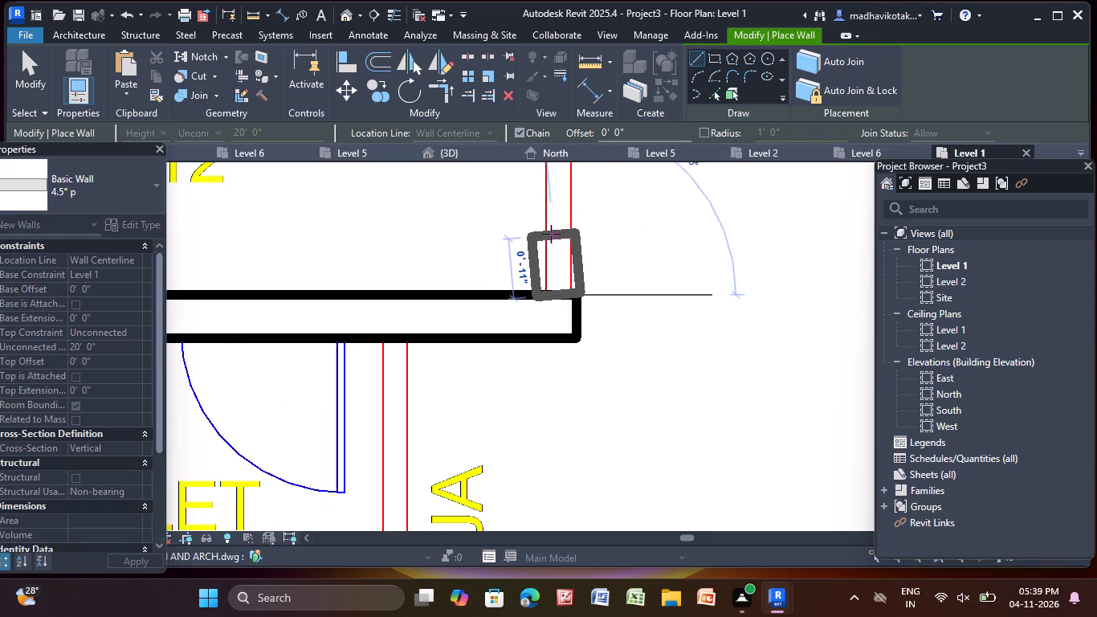
pyautogui.scroll(-5, 551, 235)
pyautogui.moveTo(553, 239); pyautogui.dragTo(496, 616, button='middle')
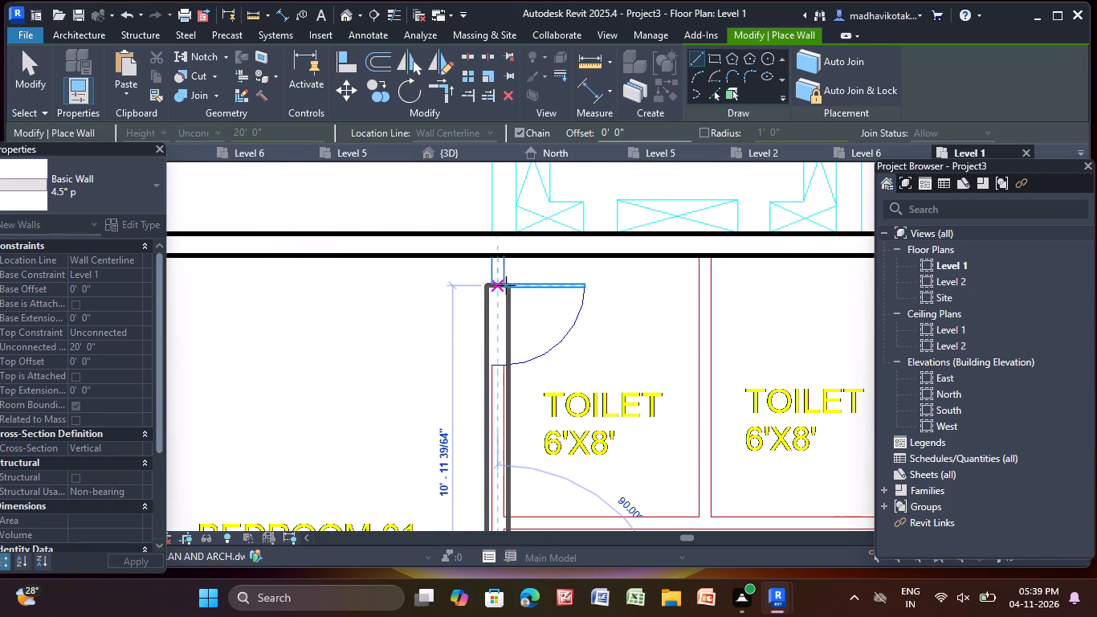
pyautogui.scroll(3, 507, 261)
pyautogui.click(494, 254)
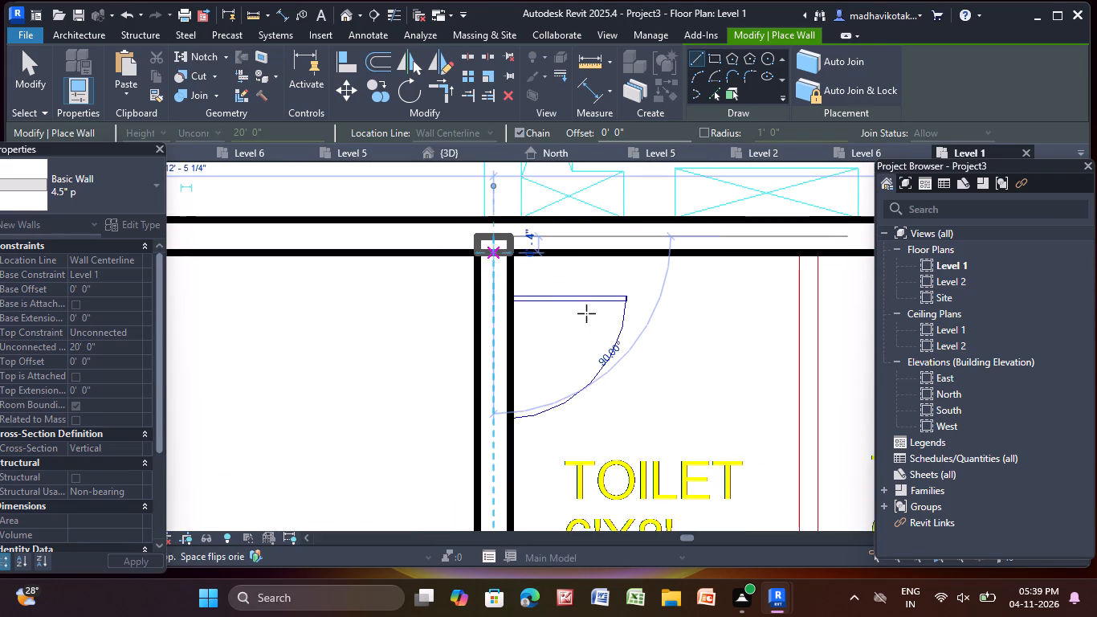
pyautogui.press('Escape')
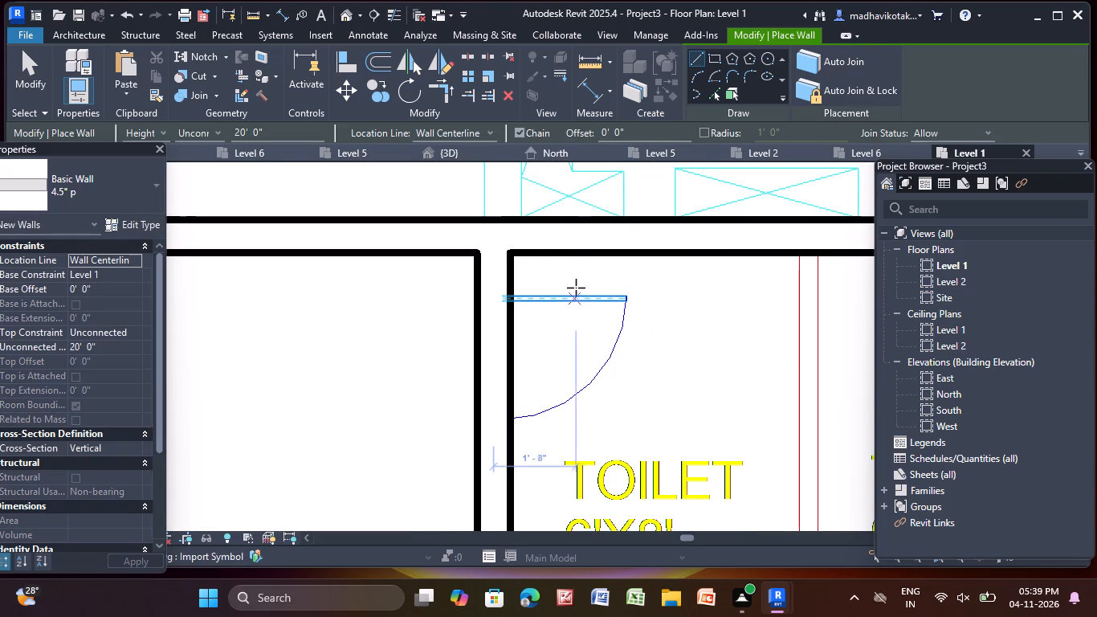
# Draw a 4.5" p wall about 12'-11" long along the lower side of both Toilets, from Bedroom 01's wall to Bedroom 02's side lines.
pyautogui.scroll(-6, 576, 288)
pyautogui.moveTo(580, 439); pyautogui.dragTo(365, 285, button='middle')
pyautogui.scroll(5, 365, 285)
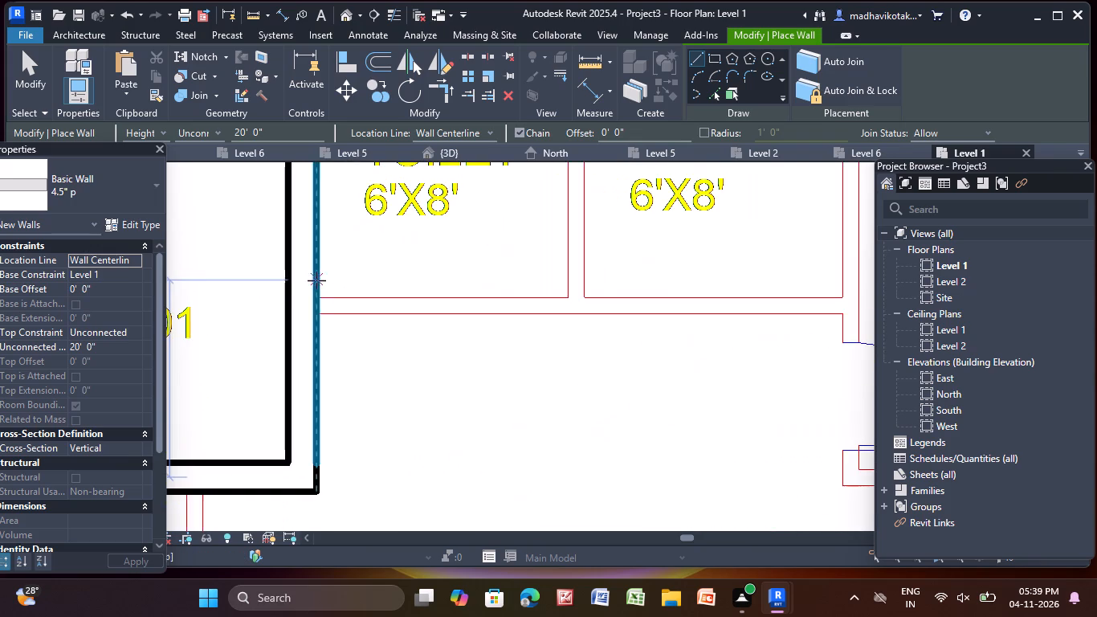
pyautogui.scroll(5, 321, 296)
pyautogui.click(312, 315)
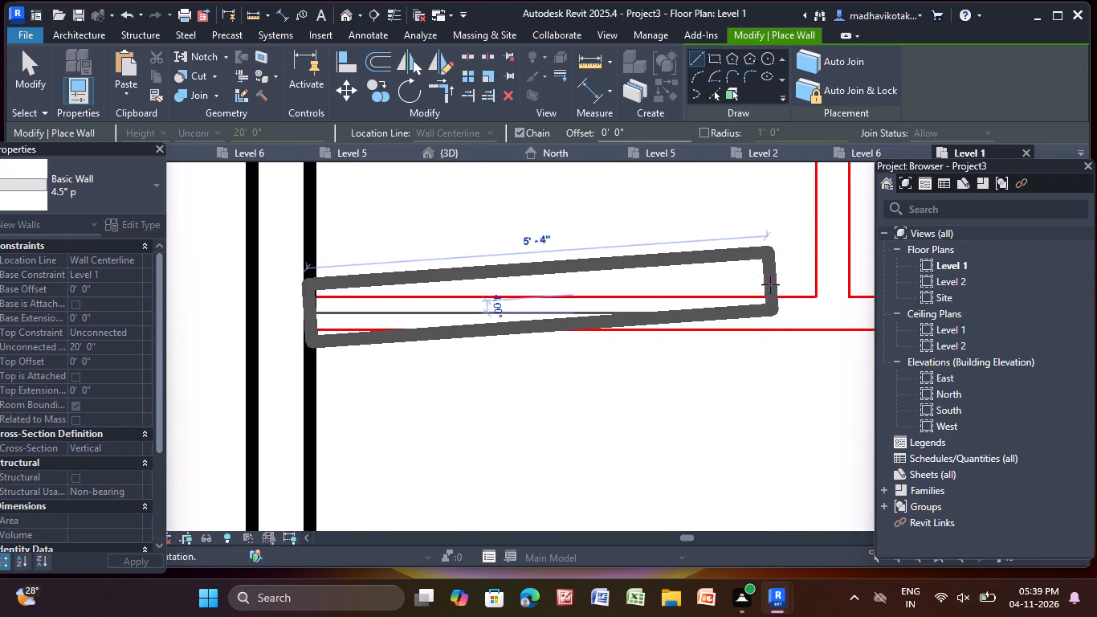
pyautogui.scroll(-4, 771, 303)
pyautogui.moveTo(776, 313); pyautogui.dragTo(340, 324, button='middle')
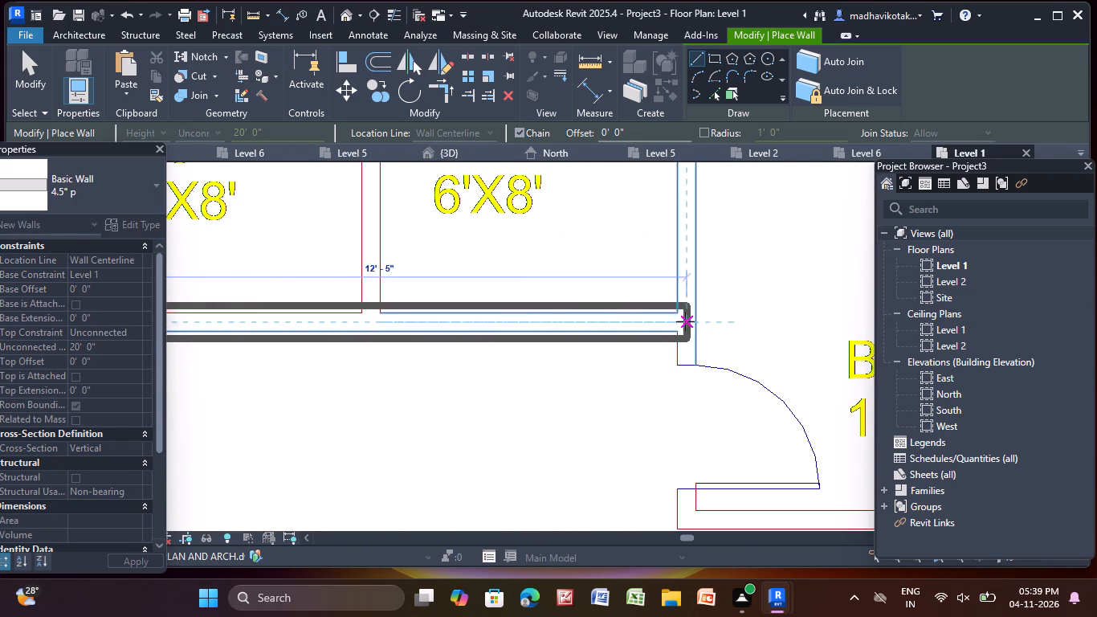
pyautogui.scroll(-6, 687, 321)
pyautogui.moveTo(498, 402); pyautogui.dragTo(324, 428, button='middle')
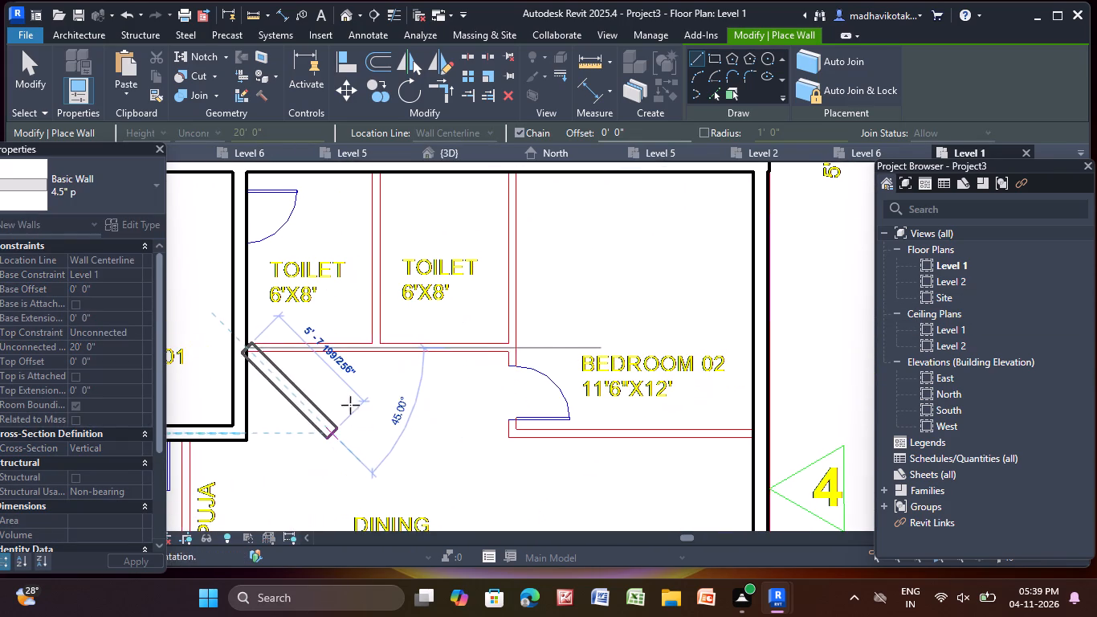
pyautogui.scroll(8, 526, 345)
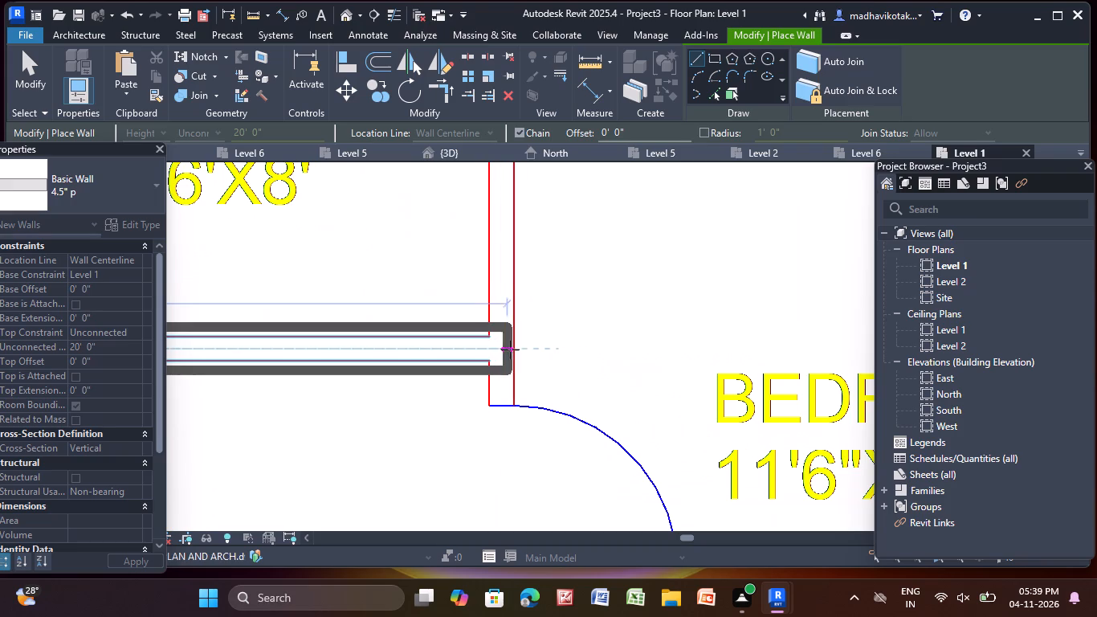
pyautogui.click(513, 349)
pyautogui.scroll(-5, 513, 349)
pyautogui.moveTo(513, 349); pyautogui.dragTo(653, 497, button='middle')
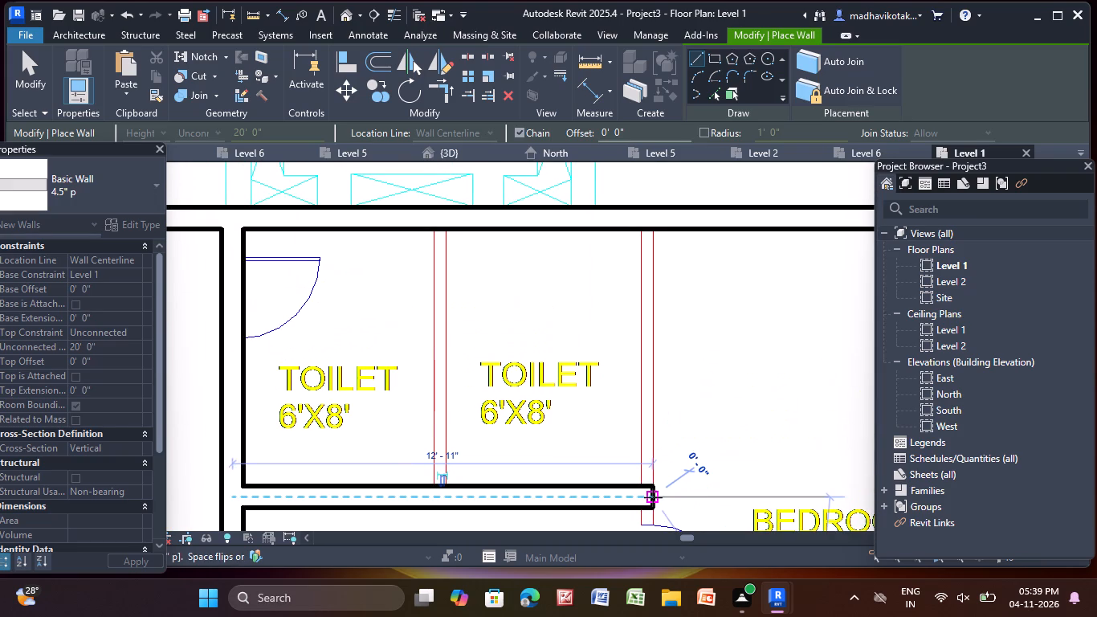
pyautogui.press('Escape')
# Draw a 4.5" p partition between the two 6'x8' Toilets, from the upper exterior wall down to the Toilets' lower wall.
pyautogui.scroll(-1, 653, 497)
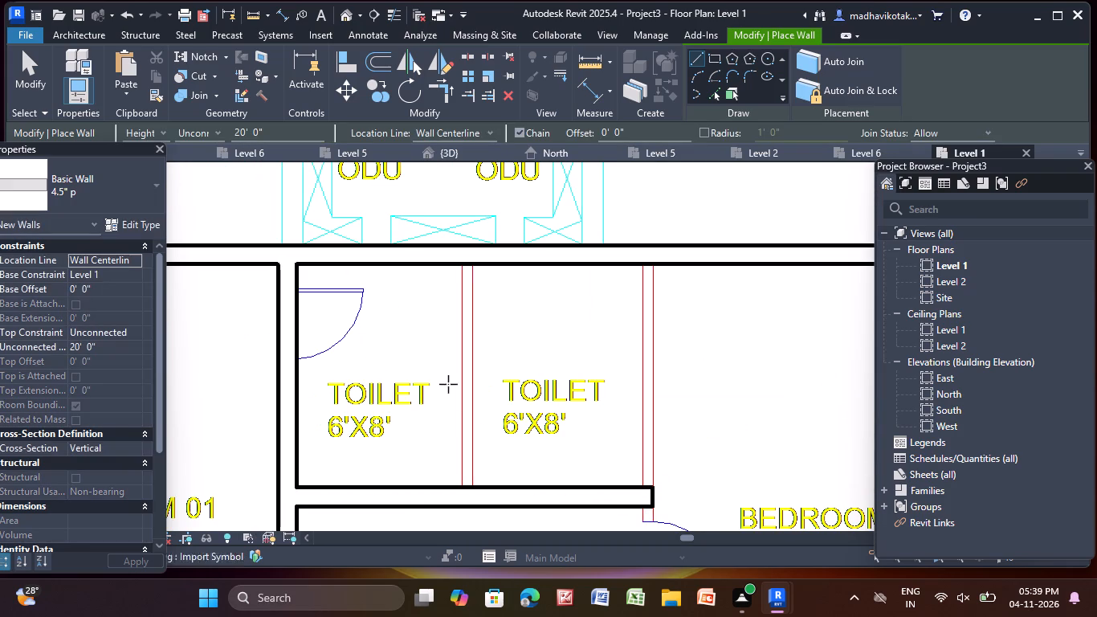
pyautogui.scroll(8, 491, 293)
pyautogui.click(462, 241)
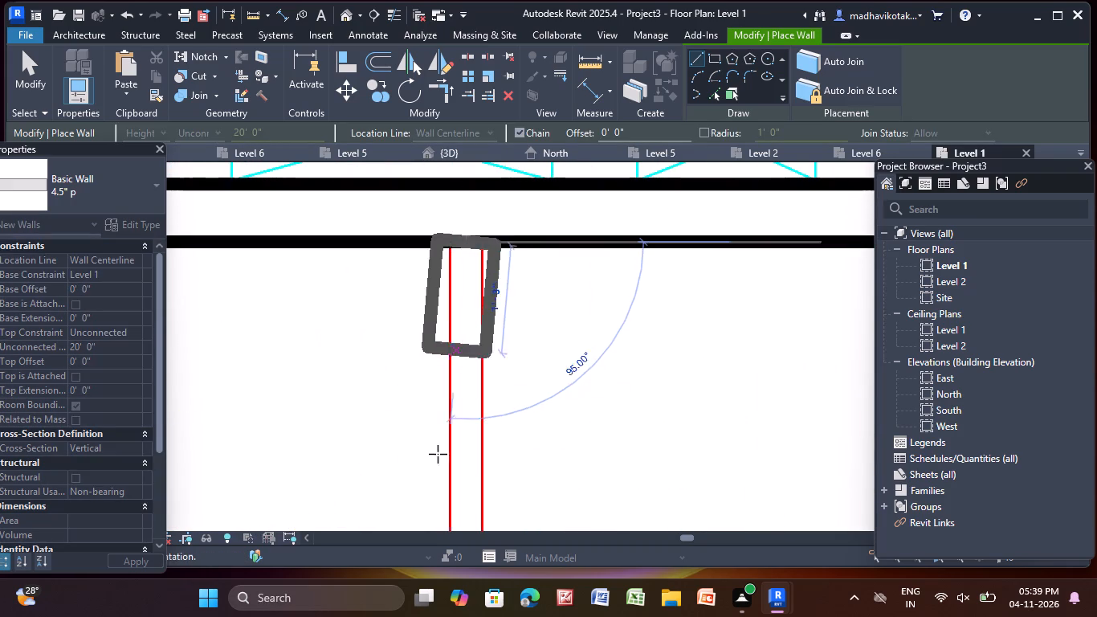
pyautogui.scroll(-3, 471, 510)
pyautogui.moveTo(471, 507); pyautogui.dragTo(536, 92, button='middle')
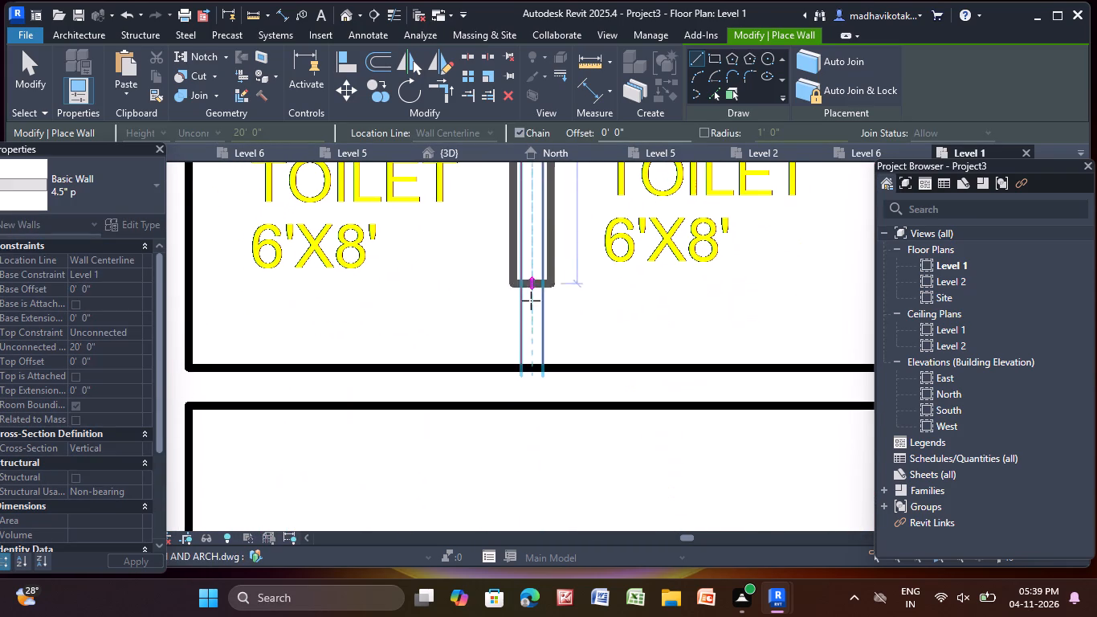
pyautogui.click(531, 368)
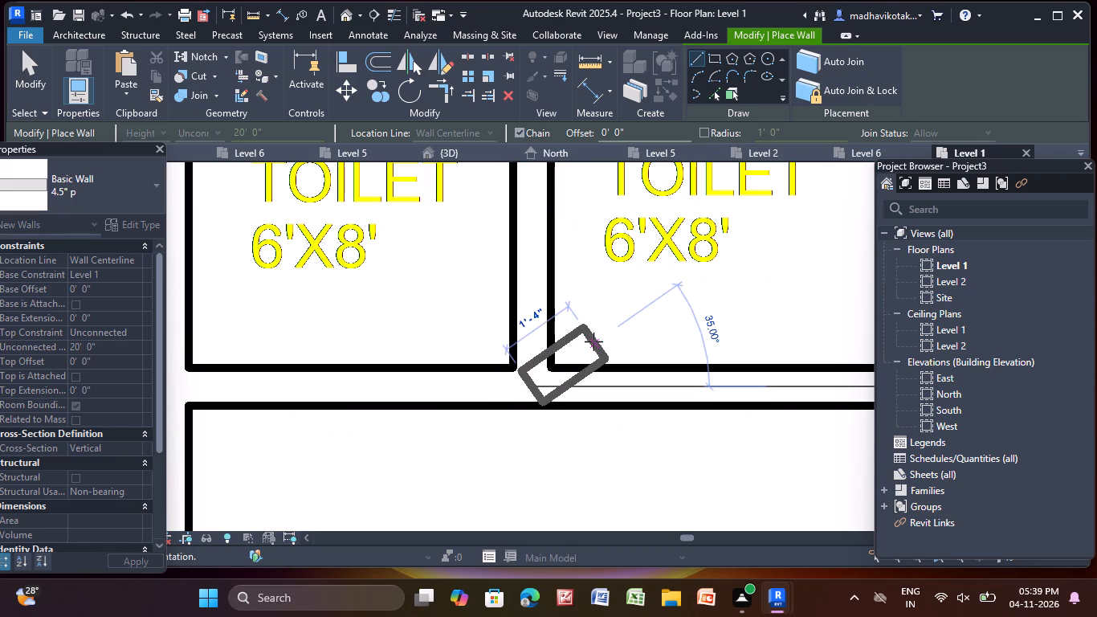
pyautogui.press('Escape')
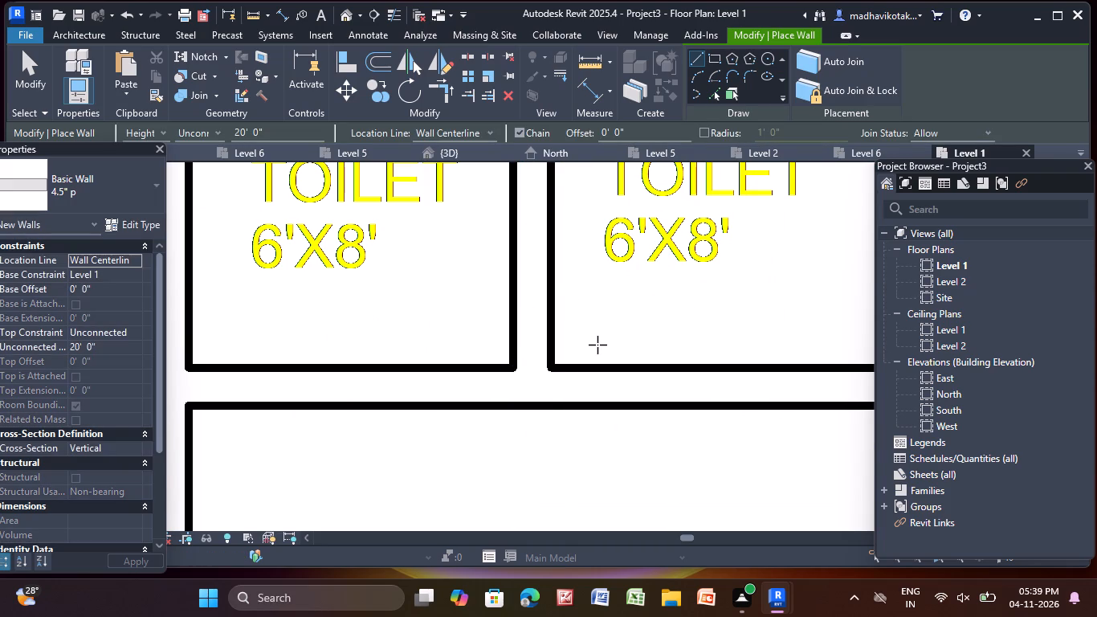
# Draw a 4.5" p wall between the Toilet and Bedroom 02, from the upper exterior wall past the door to Bedroom 02's lower corner.
pyautogui.scroll(-5, 612, 345)
pyautogui.moveTo(708, 288); pyautogui.dragTo(478, 450, button='middle')
pyautogui.scroll(6, 541, 341)
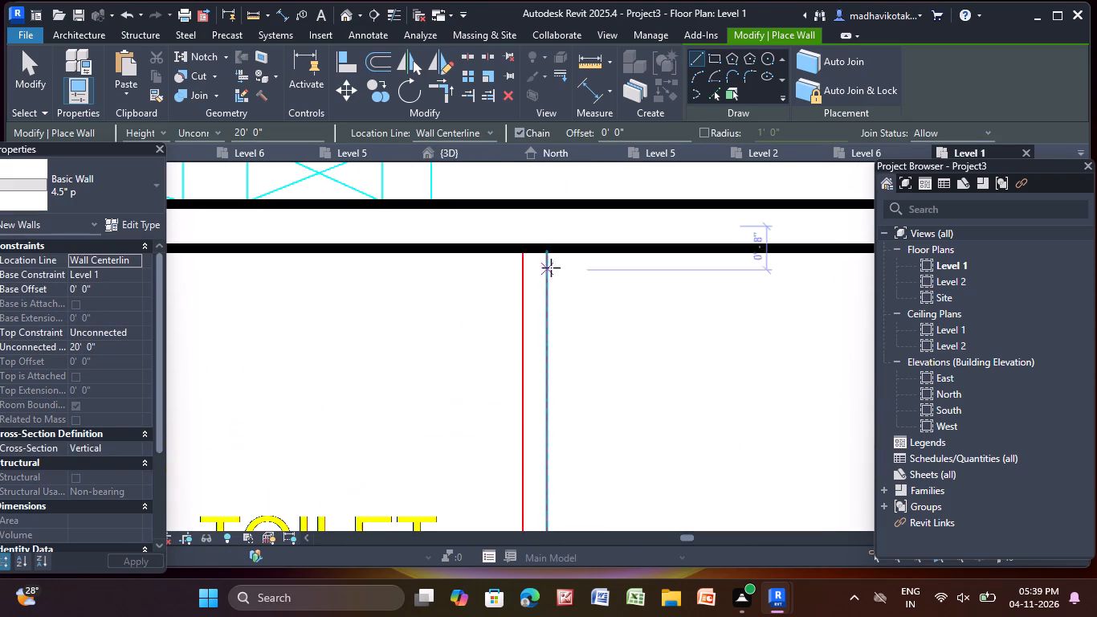
pyautogui.click(537, 249)
pyautogui.scroll(-4, 532, 448)
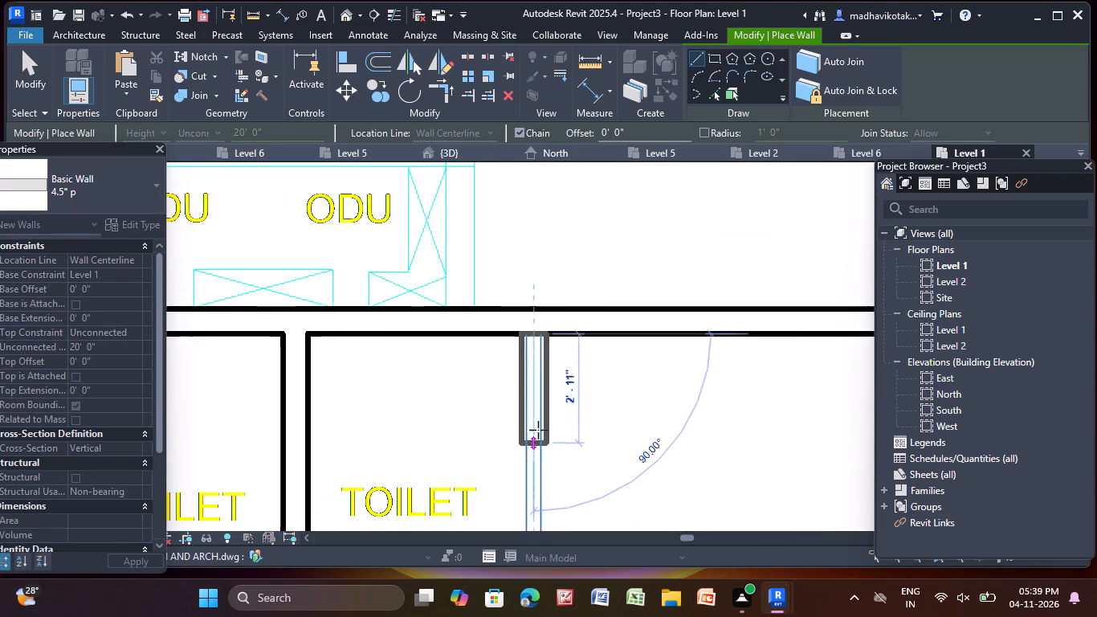
pyautogui.moveTo(563, 334); pyautogui.dragTo(576, 36, button='middle')
pyautogui.moveTo(536, 465); pyautogui.dragTo(525, 376, button='middle')
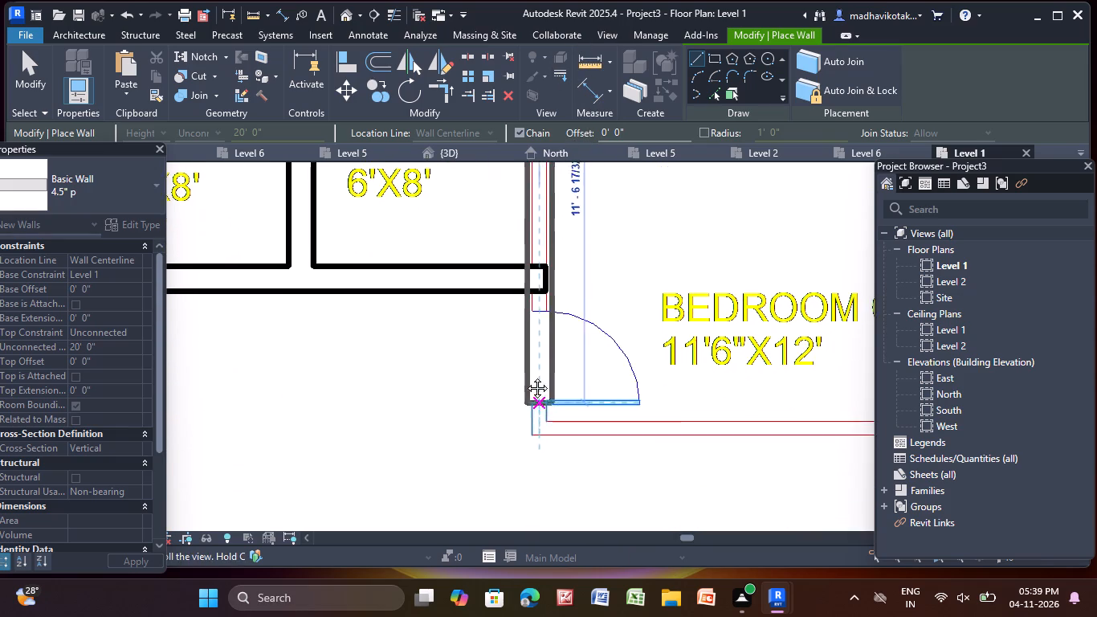
pyautogui.moveTo(525, 376); pyautogui.dragTo(519, 341, button='middle')
pyautogui.scroll(8, 532, 386)
pyautogui.click(536, 362)
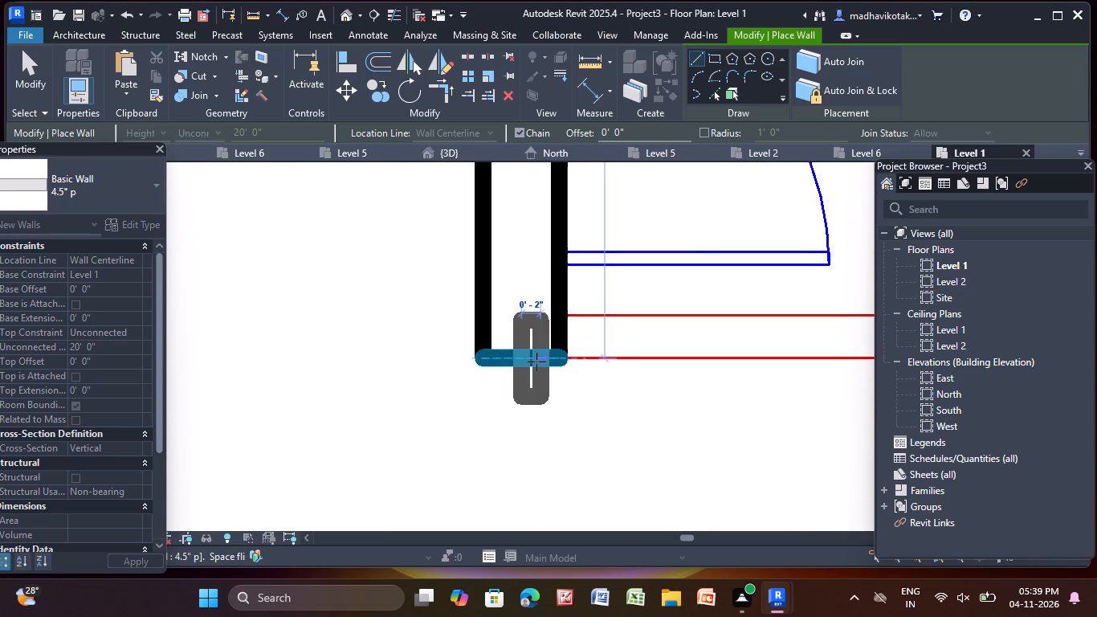
pyautogui.press('Escape')
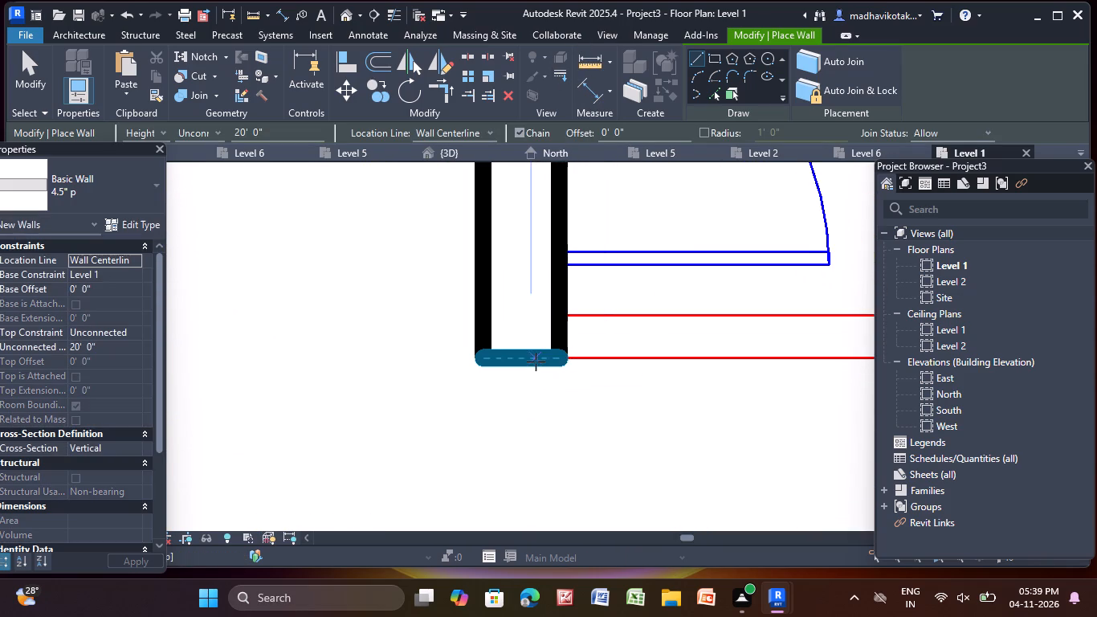
# Draw Bedroom 02's lower 4.5" p wall from the corridor-side exterior wall to the bedroom's door-side wall.
pyautogui.moveTo(548, 344); pyautogui.dragTo(247, 304, button='middle')
pyautogui.scroll(-6, 353, 304)
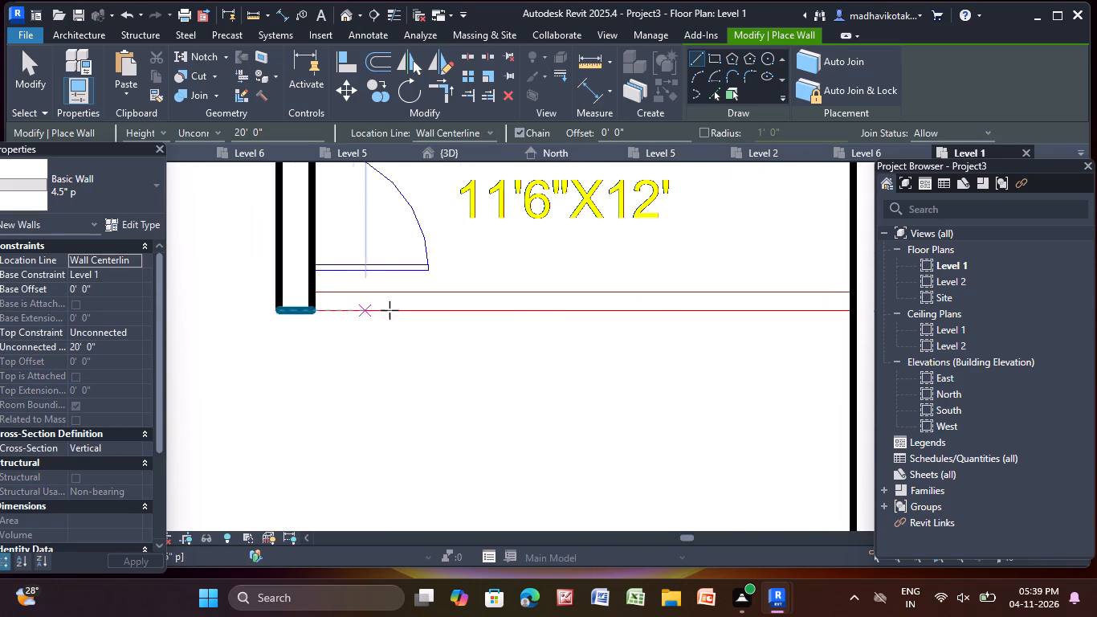
pyautogui.scroll(-4, 566, 300)
pyautogui.scroll(9, 698, 304)
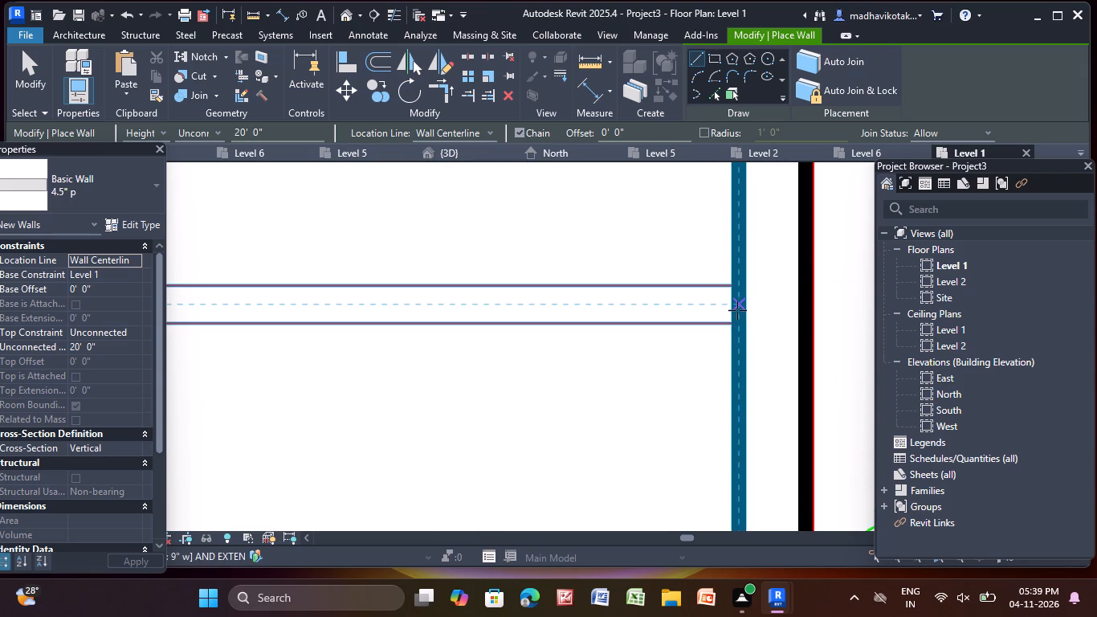
pyautogui.click(738, 304)
pyautogui.scroll(-5, 355, 298)
pyautogui.moveTo(355, 299); pyautogui.dragTo(368, 303, button='middle')
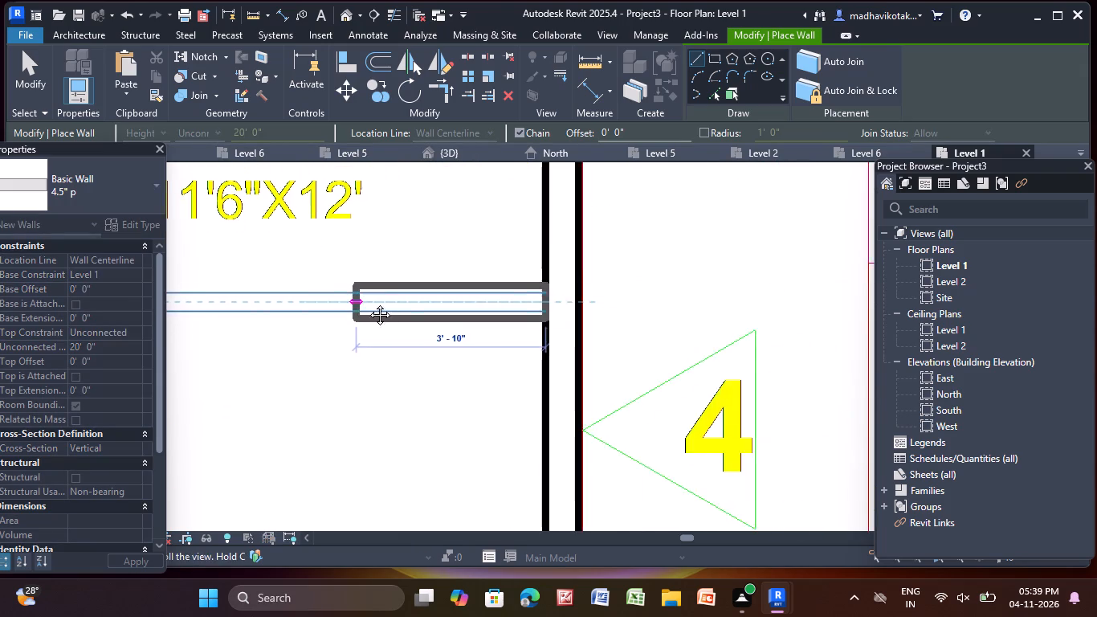
pyautogui.moveTo(368, 303); pyautogui.dragTo(789, 386, button='middle')
pyautogui.scroll(4, 445, 385)
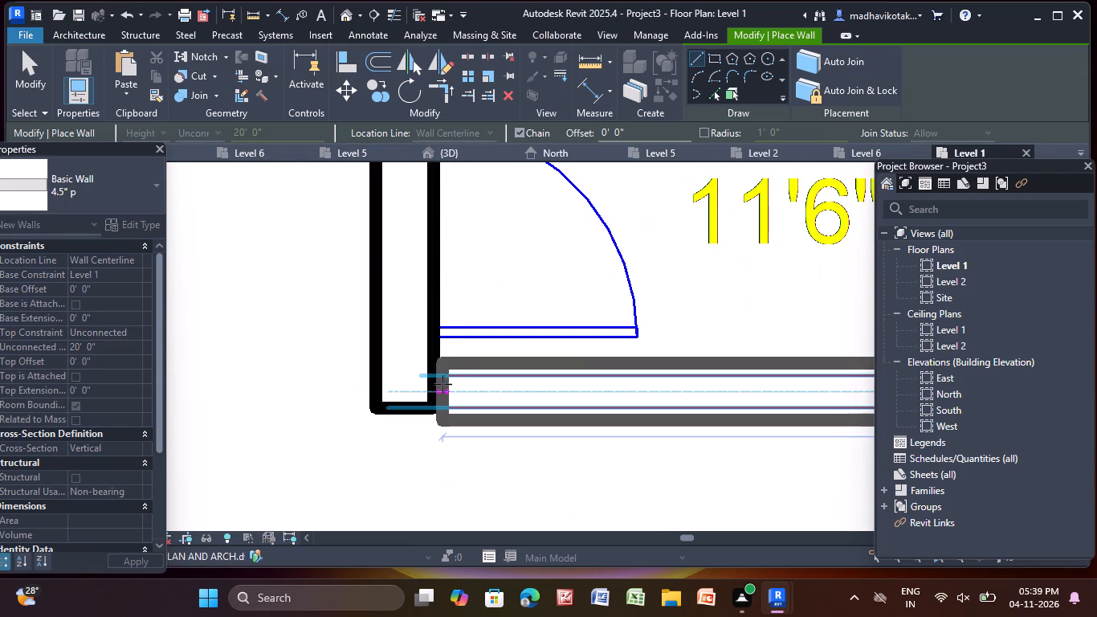
pyautogui.click(436, 384)
pyautogui.press('Escape')
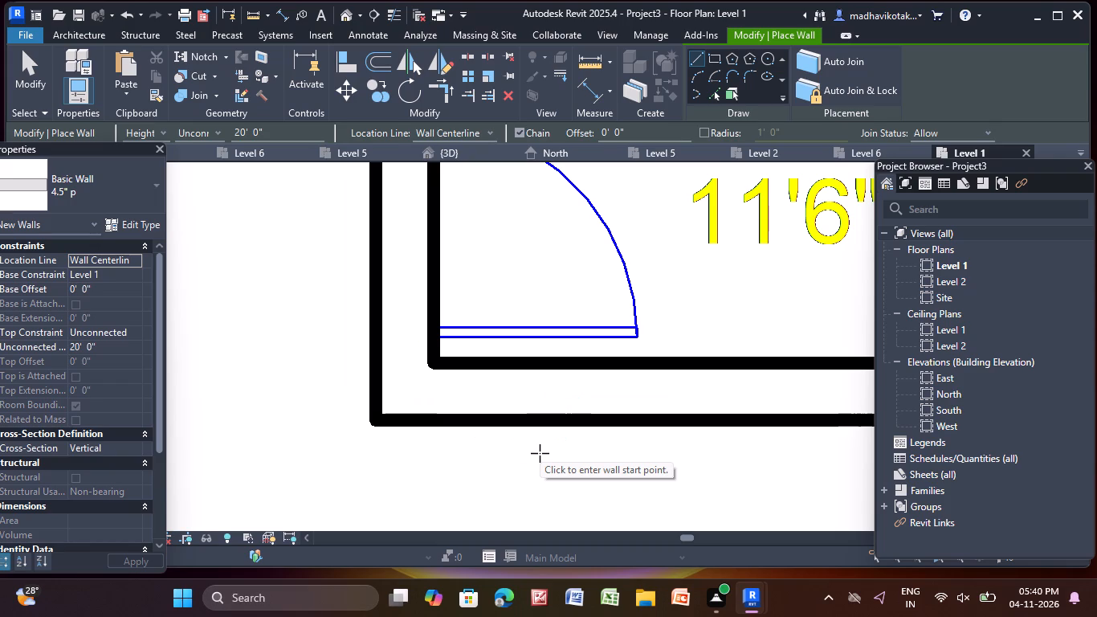
# Draw a 4.5" p wall between M.Toilet and Puja, from Bedroom 01's lower wall to M.Bedroom's upper wall line.
pyautogui.scroll(-7, 553, 459)
pyautogui.moveTo(557, 459); pyautogui.dragTo(512, 28, button='middle')
pyautogui.scroll(-11, 643, 293)
pyautogui.moveTo(485, 303); pyautogui.dragTo(504, 402, button='middle')
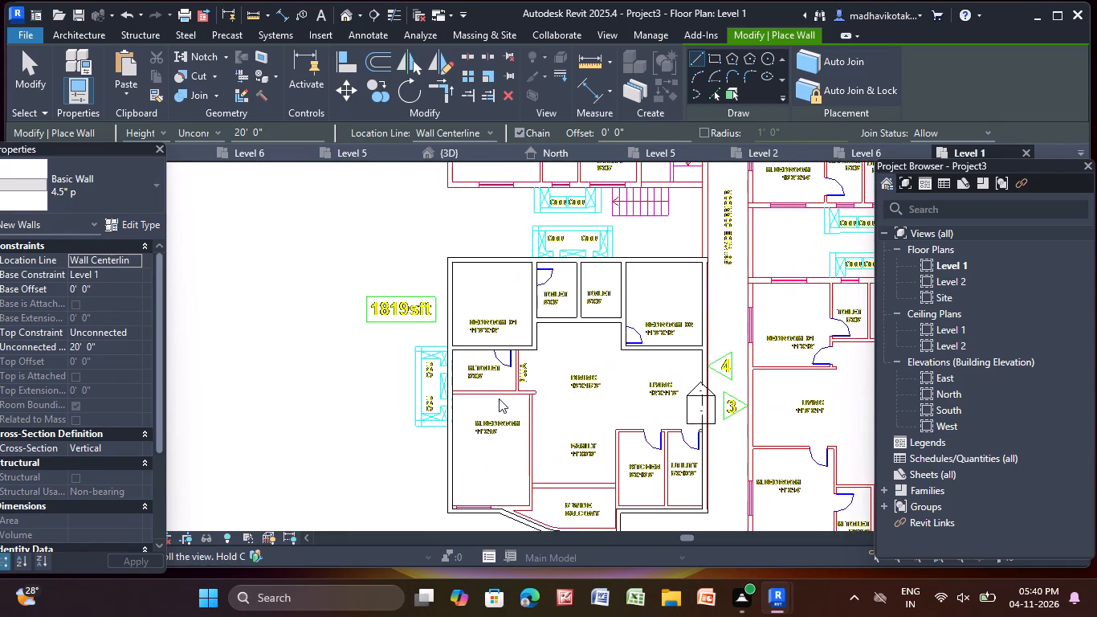
pyautogui.scroll(15, 488, 357)
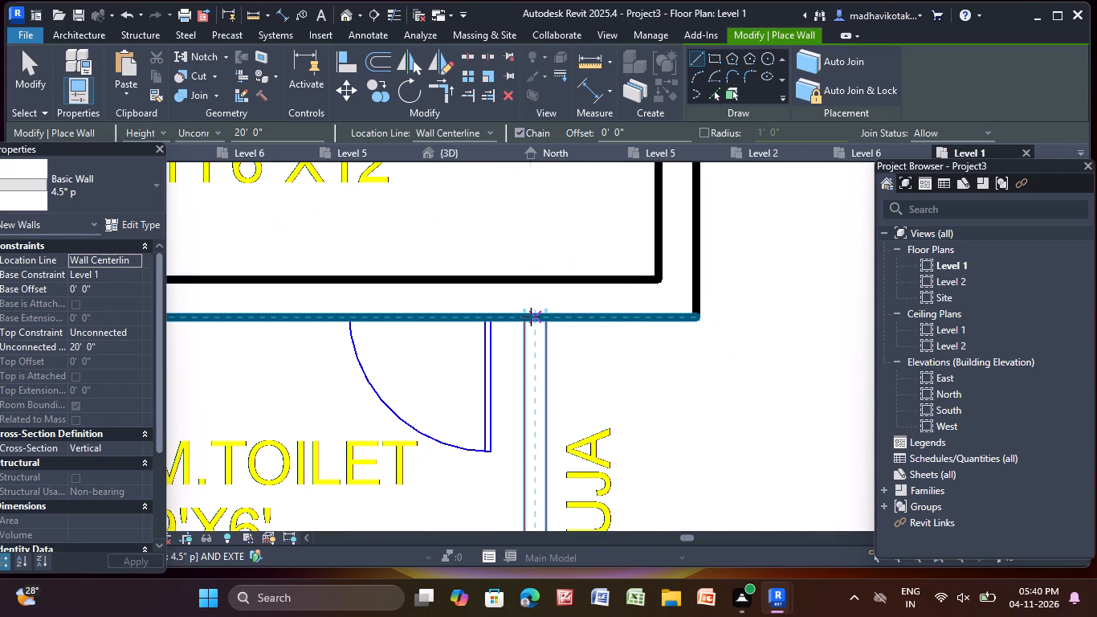
pyautogui.click(537, 313)
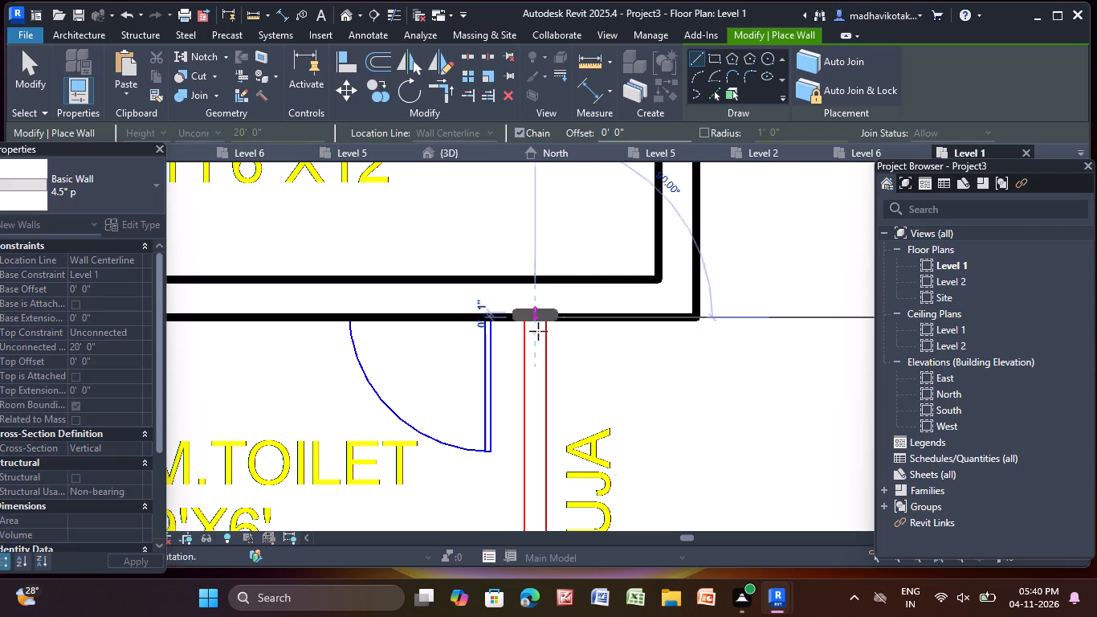
pyautogui.scroll(-3, 532, 461)
pyautogui.moveTo(533, 454); pyautogui.dragTo(488, 159, button='middle')
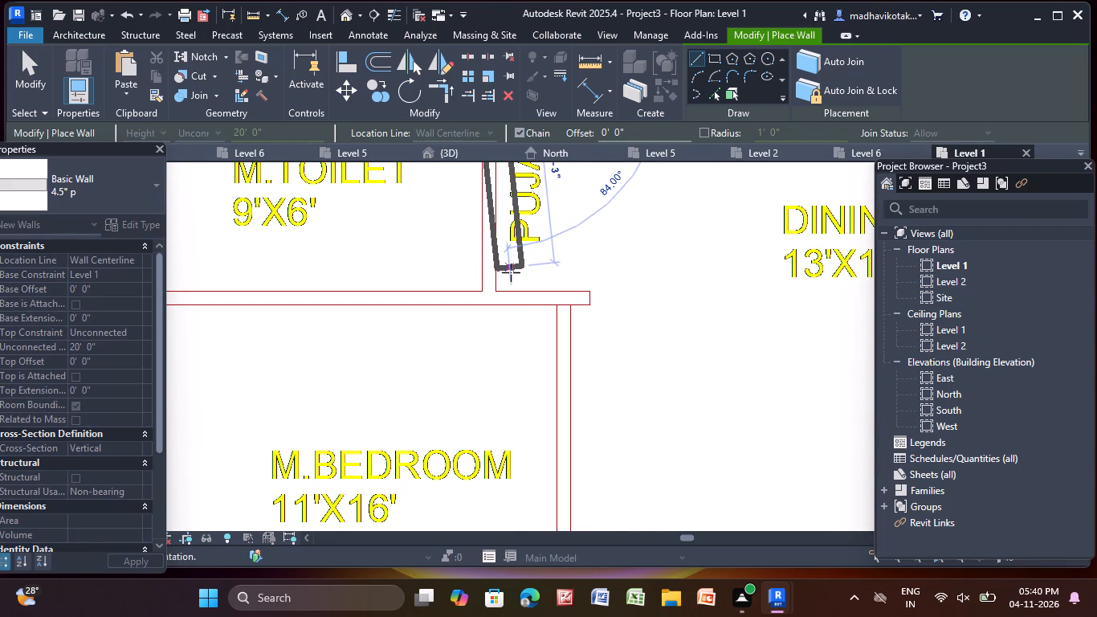
pyautogui.scroll(2, 510, 296)
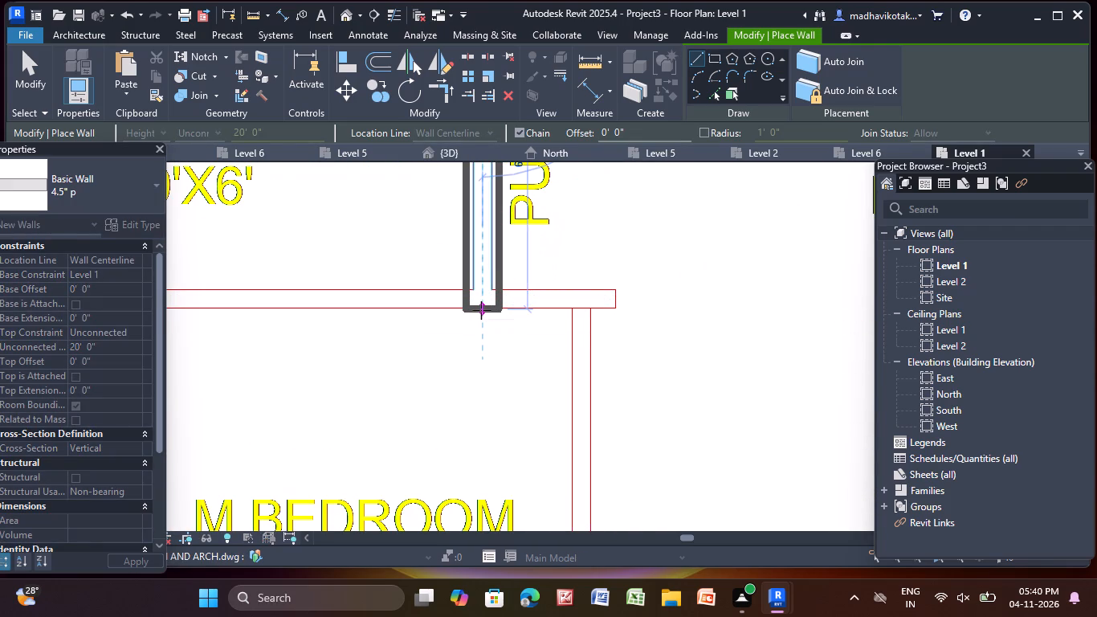
pyautogui.click(481, 310)
pyautogui.press('Escape')
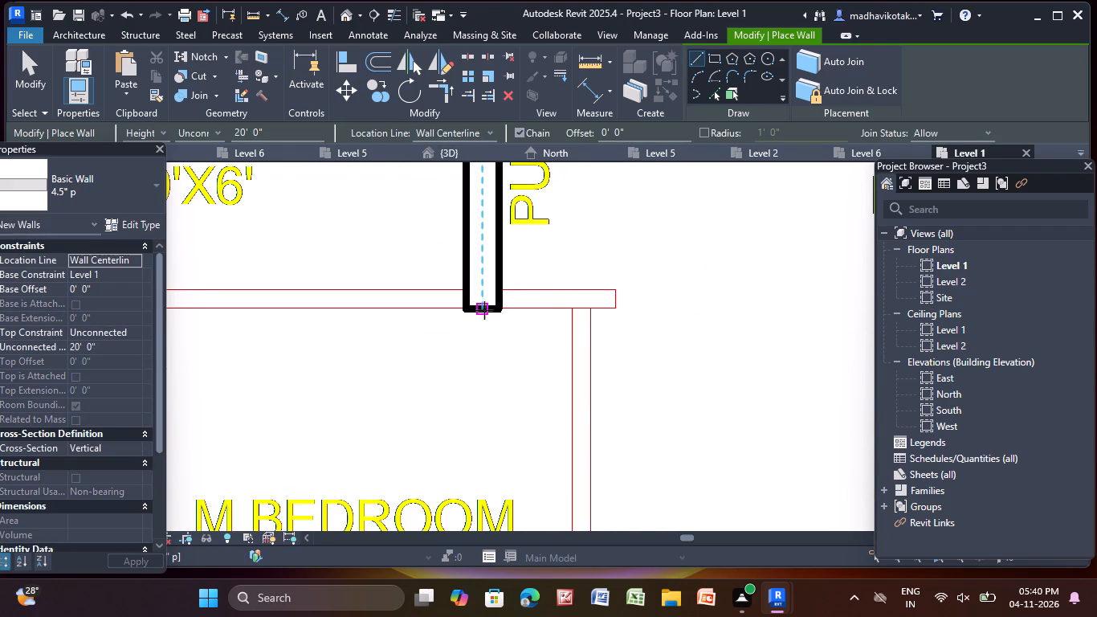
# Draw a 4.5" p wall about 11'-11" long between M.Toilet and M.Bedroom, from the exterior wall past Puja to the line's end.
pyautogui.scroll(-4, 351, 489)
pyautogui.moveTo(429, 407); pyautogui.dragTo(549, 401, button='middle')
pyautogui.scroll(1, 549, 401)
pyautogui.scroll(3, 375, 363)
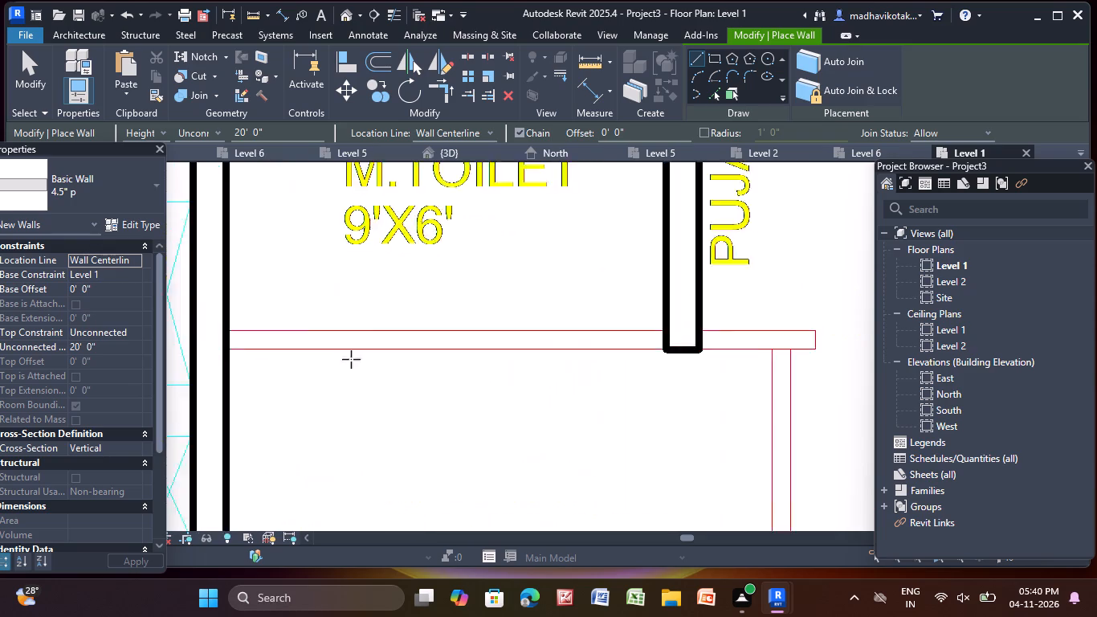
pyautogui.scroll(1, 351, 359)
pyautogui.scroll(2, 231, 342)
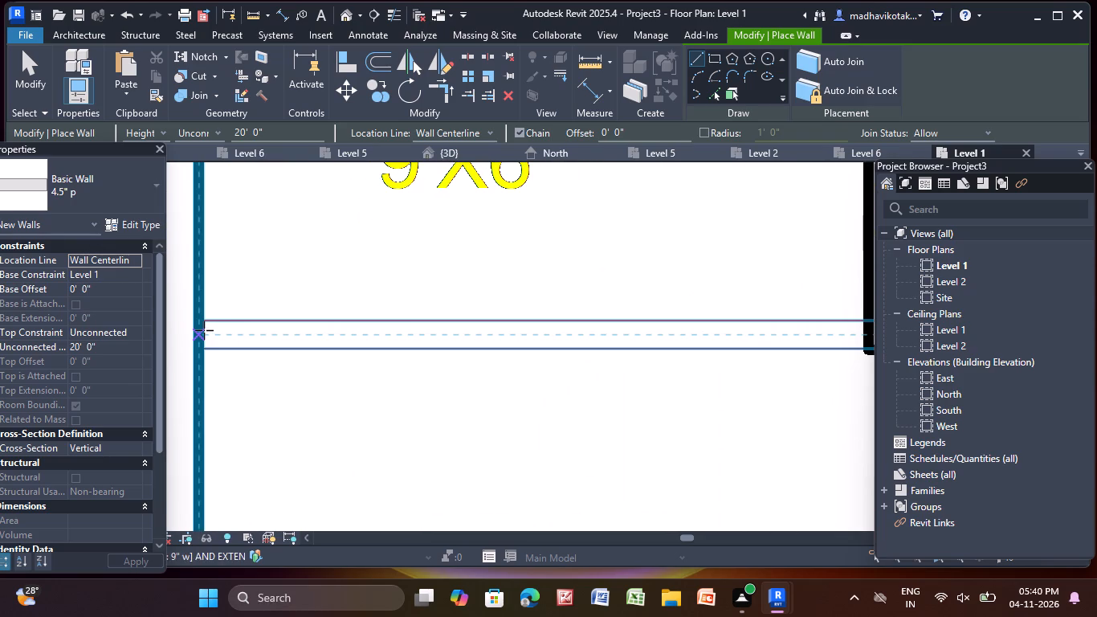
pyautogui.click(204, 330)
pyautogui.scroll(-4, 712, 304)
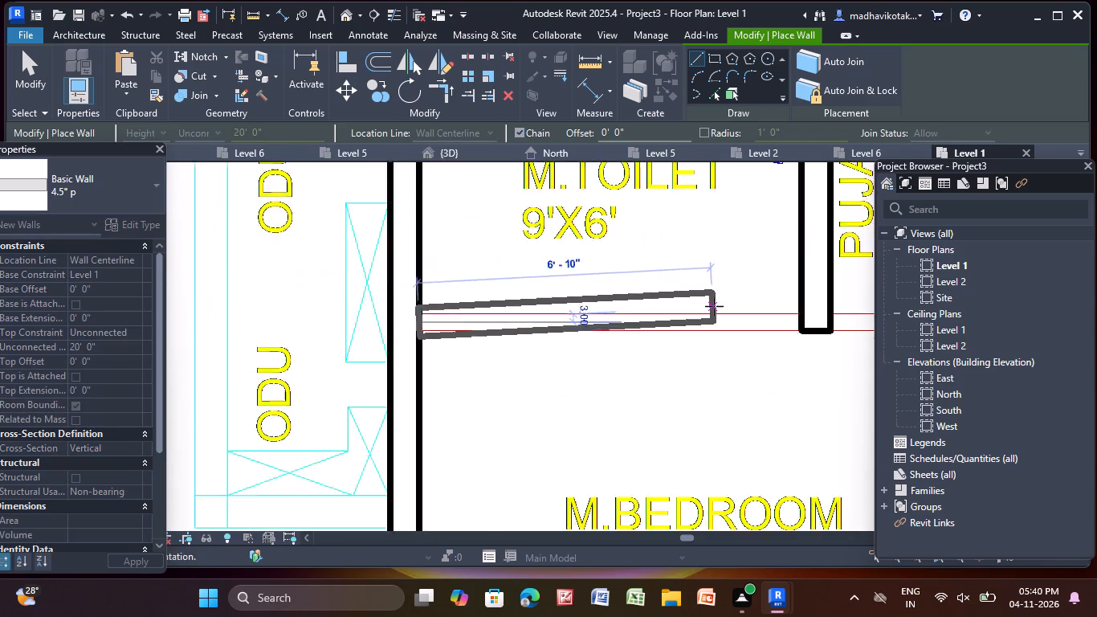
pyautogui.scroll(-1, 714, 306)
pyautogui.moveTo(714, 310); pyautogui.dragTo(330, 301, button='middle')
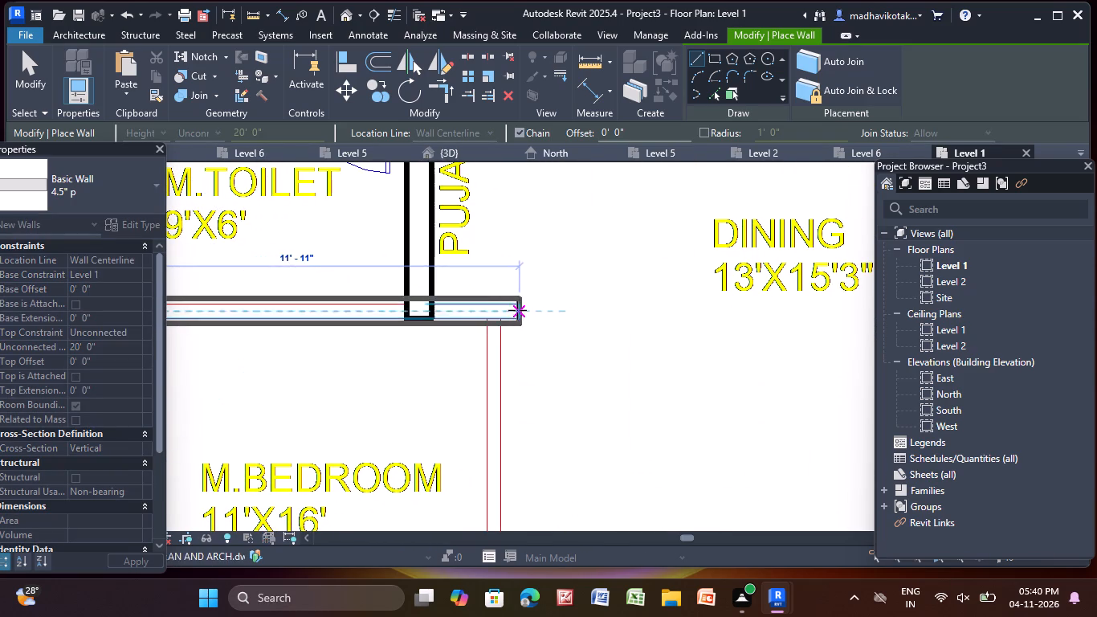
pyautogui.scroll(3, 533, 313)
pyautogui.click(506, 313)
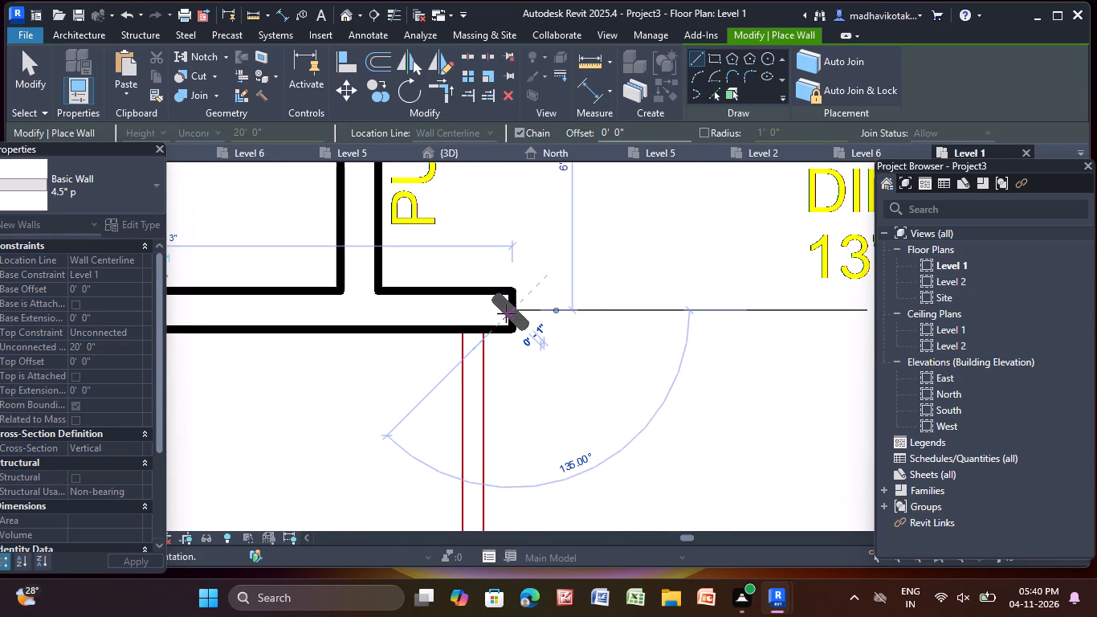
pyautogui.scroll(-2, 506, 313)
pyautogui.moveTo(527, 323); pyautogui.dragTo(633, 354, button='middle')
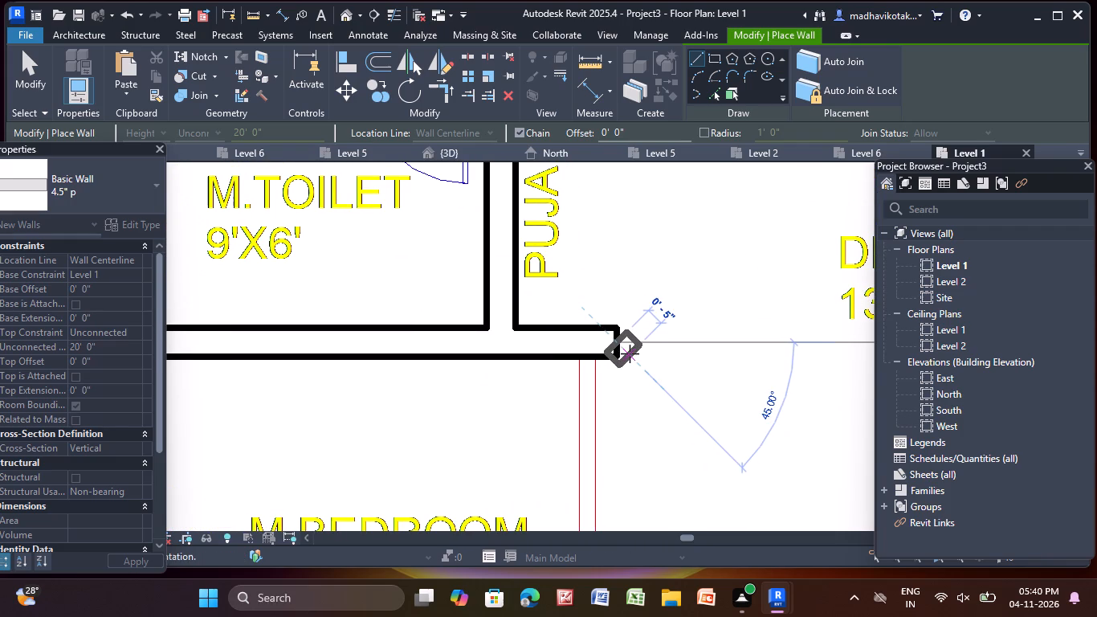
pyautogui.press('Escape')
# Draw M.Bedroom's 4.5" p wall on the Family side, from the wall below Puja to the room's lower corner beside the balcony.
pyautogui.scroll(2, 611, 372)
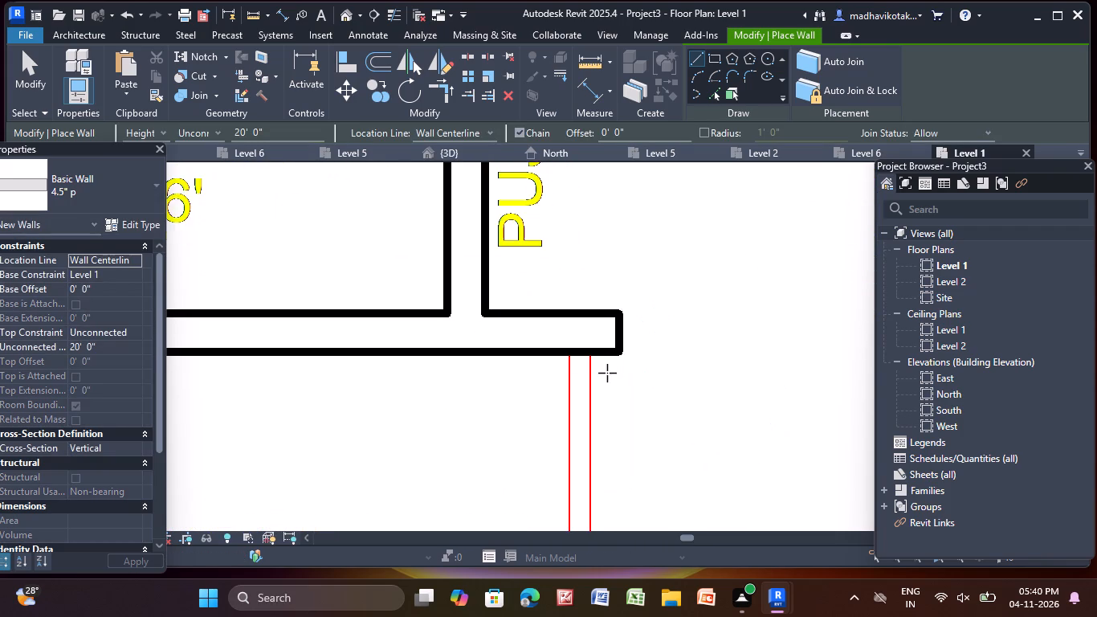
pyautogui.scroll(5, 592, 362)
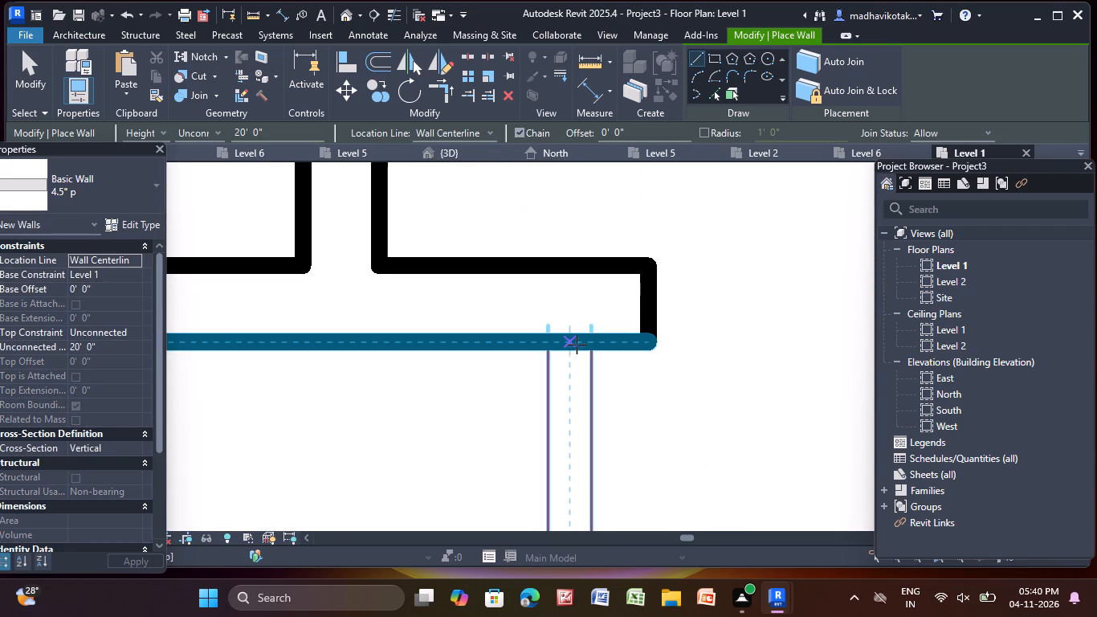
pyautogui.click(573, 343)
pyautogui.scroll(-5, 591, 449)
pyautogui.moveTo(593, 453); pyautogui.dragTo(609, 363, button='middle')
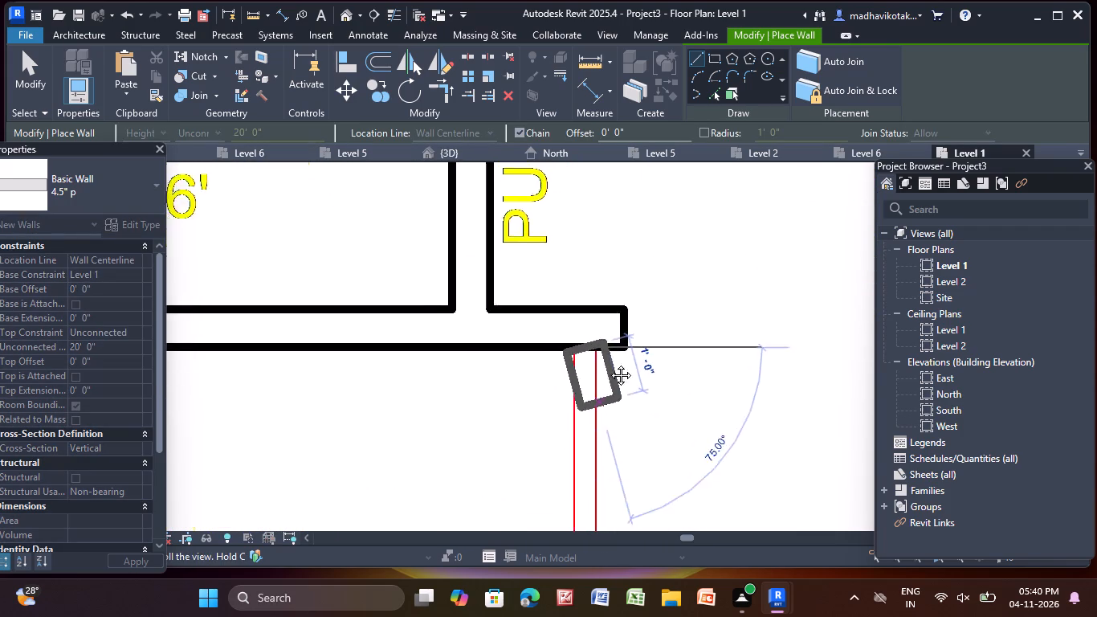
pyautogui.moveTo(609, 363); pyautogui.dragTo(597, 41, button='middle')
pyautogui.scroll(-3, 576, 389)
pyautogui.moveTo(576, 388); pyautogui.dragTo(524, 68, button='middle')
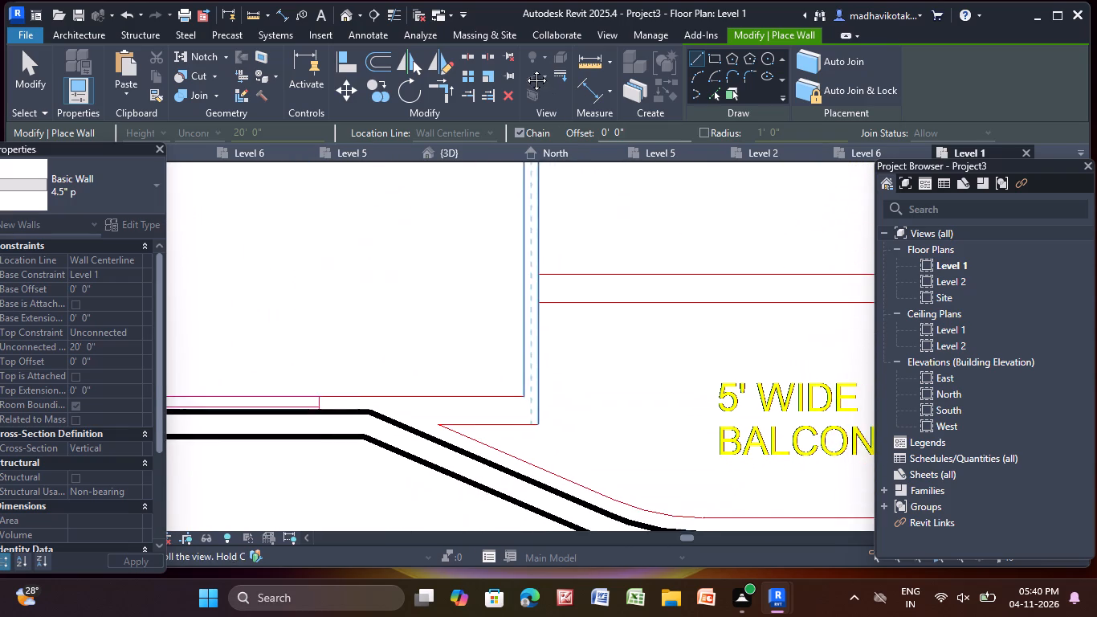
pyautogui.moveTo(524, 68); pyautogui.dragTo(523, 75, button='middle')
pyautogui.scroll(3, 517, 431)
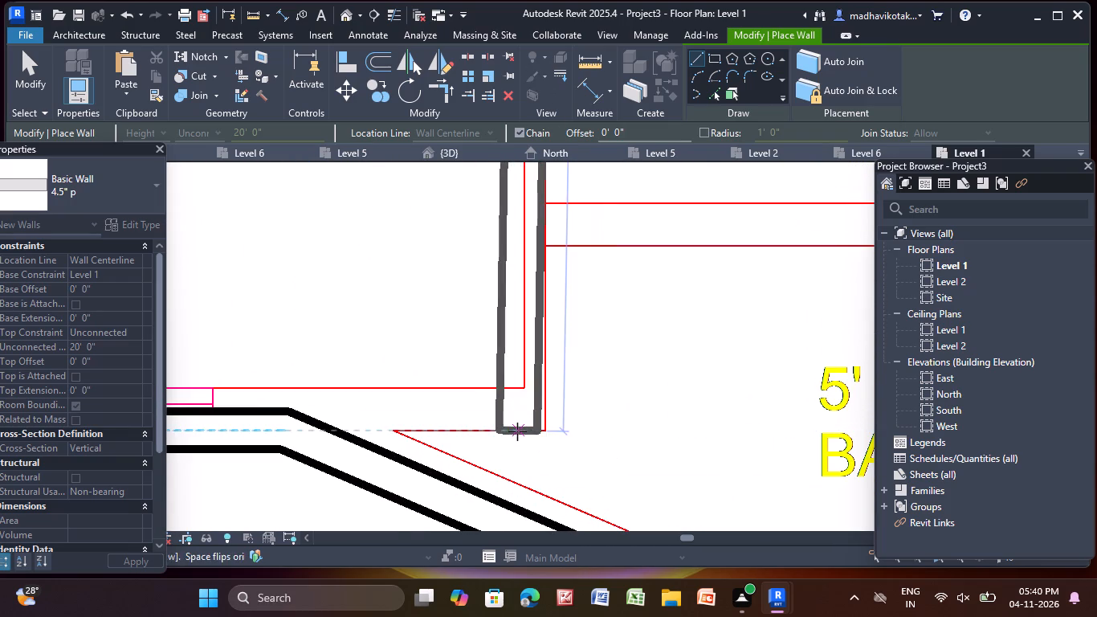
pyautogui.click(528, 427)
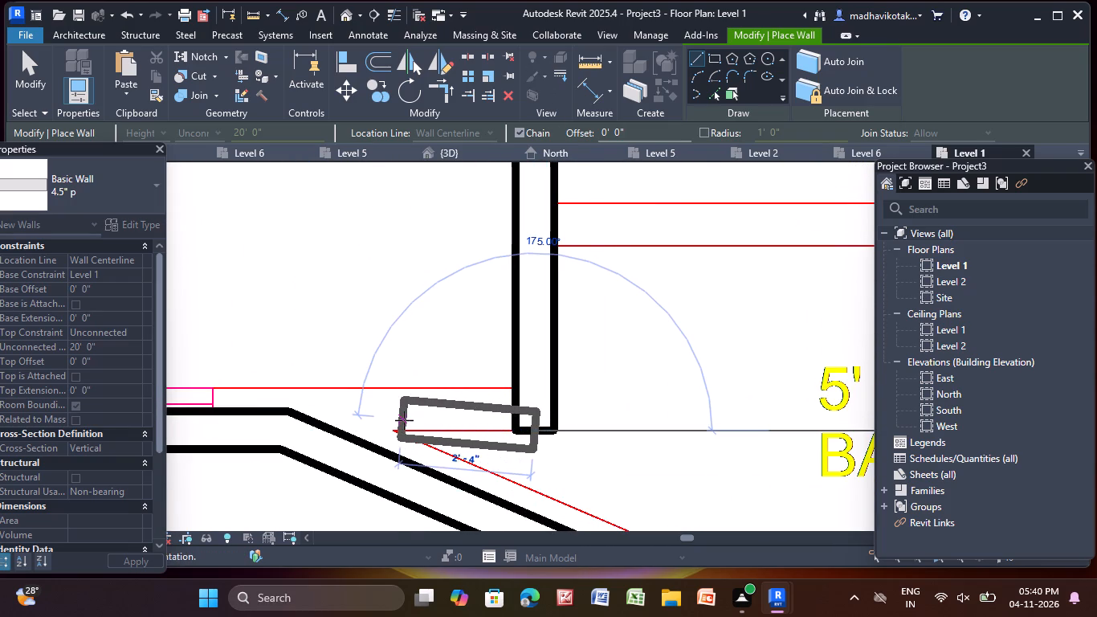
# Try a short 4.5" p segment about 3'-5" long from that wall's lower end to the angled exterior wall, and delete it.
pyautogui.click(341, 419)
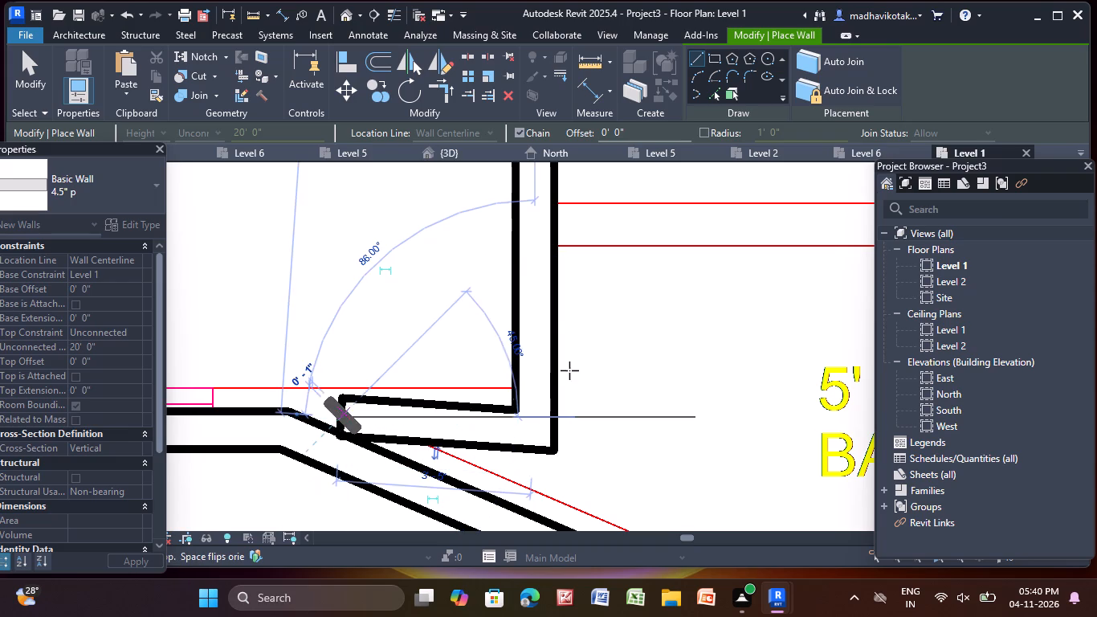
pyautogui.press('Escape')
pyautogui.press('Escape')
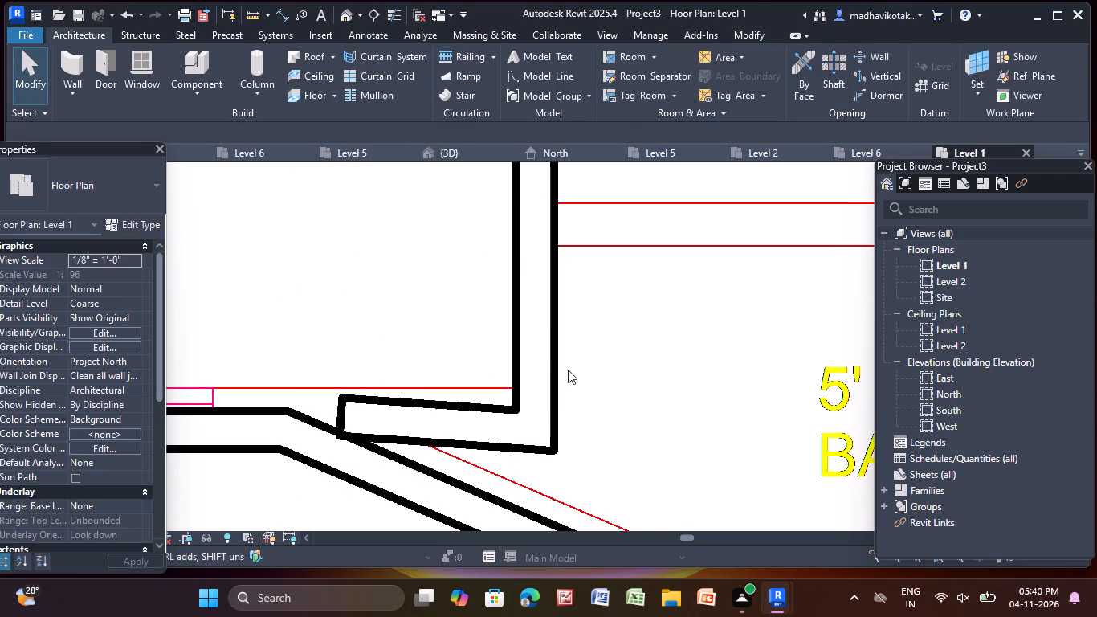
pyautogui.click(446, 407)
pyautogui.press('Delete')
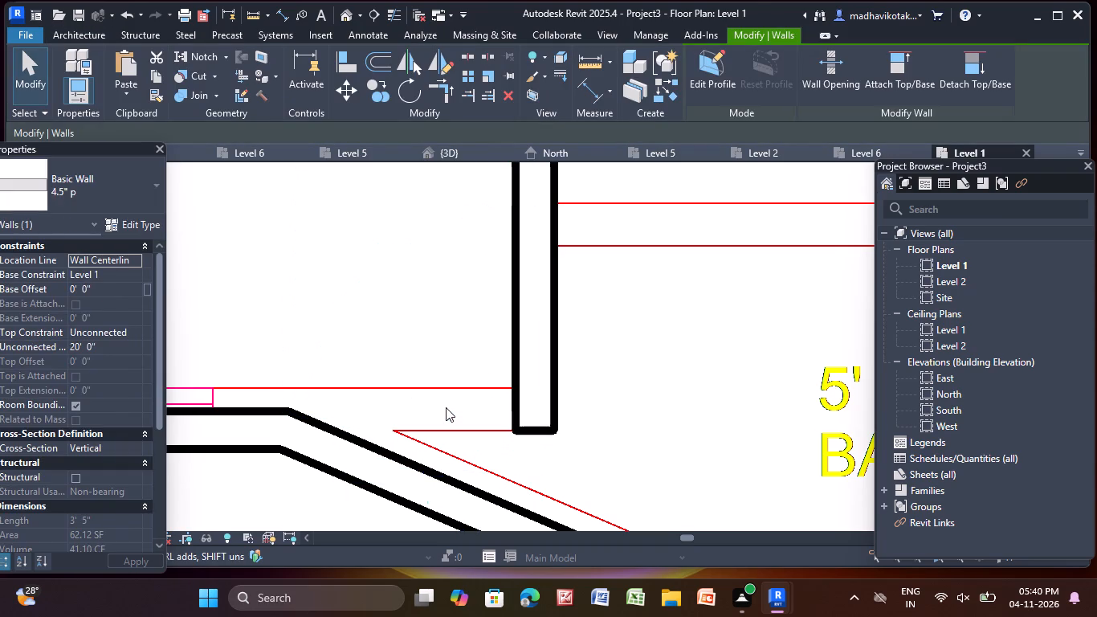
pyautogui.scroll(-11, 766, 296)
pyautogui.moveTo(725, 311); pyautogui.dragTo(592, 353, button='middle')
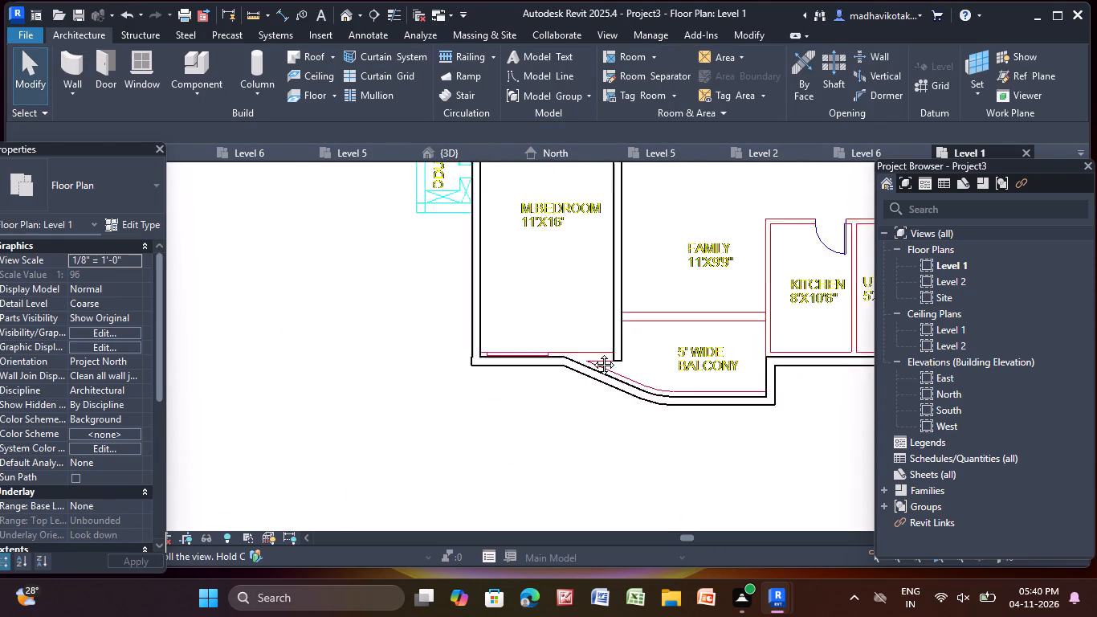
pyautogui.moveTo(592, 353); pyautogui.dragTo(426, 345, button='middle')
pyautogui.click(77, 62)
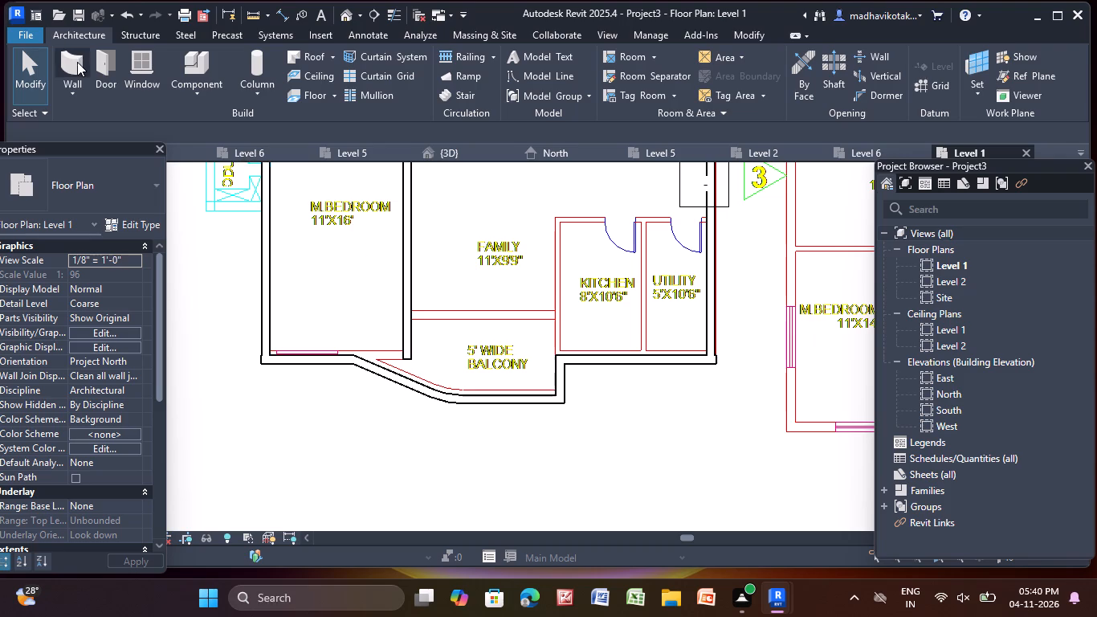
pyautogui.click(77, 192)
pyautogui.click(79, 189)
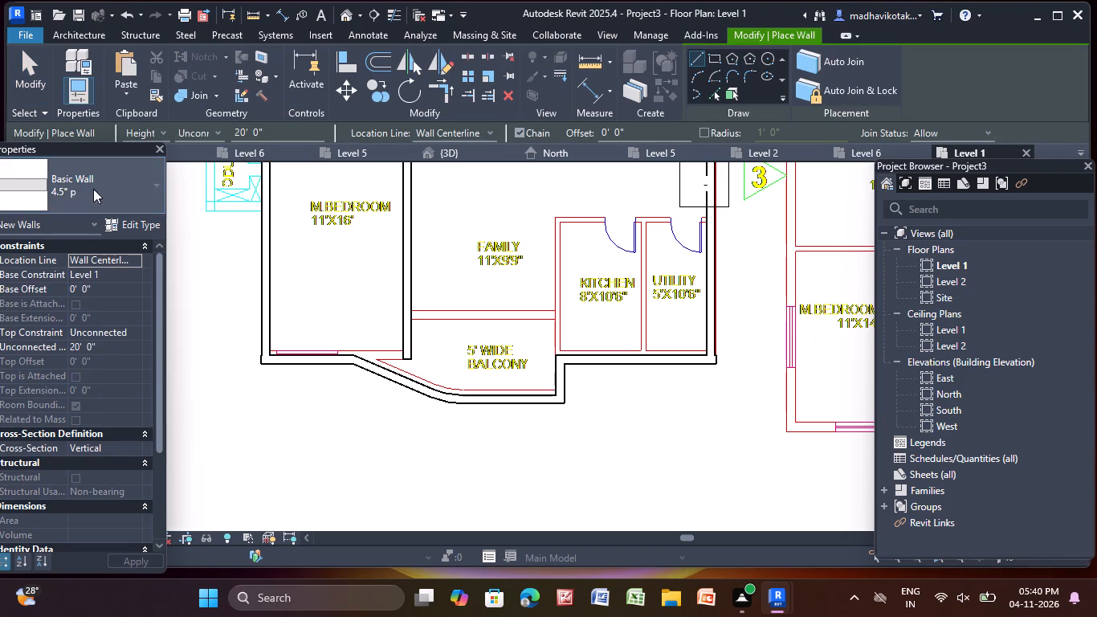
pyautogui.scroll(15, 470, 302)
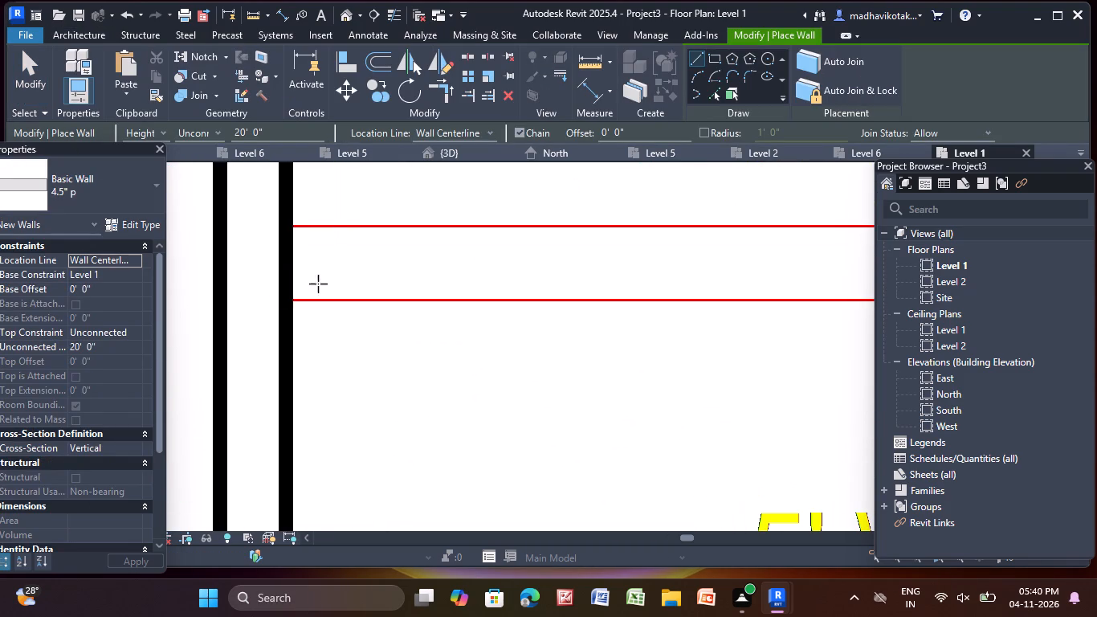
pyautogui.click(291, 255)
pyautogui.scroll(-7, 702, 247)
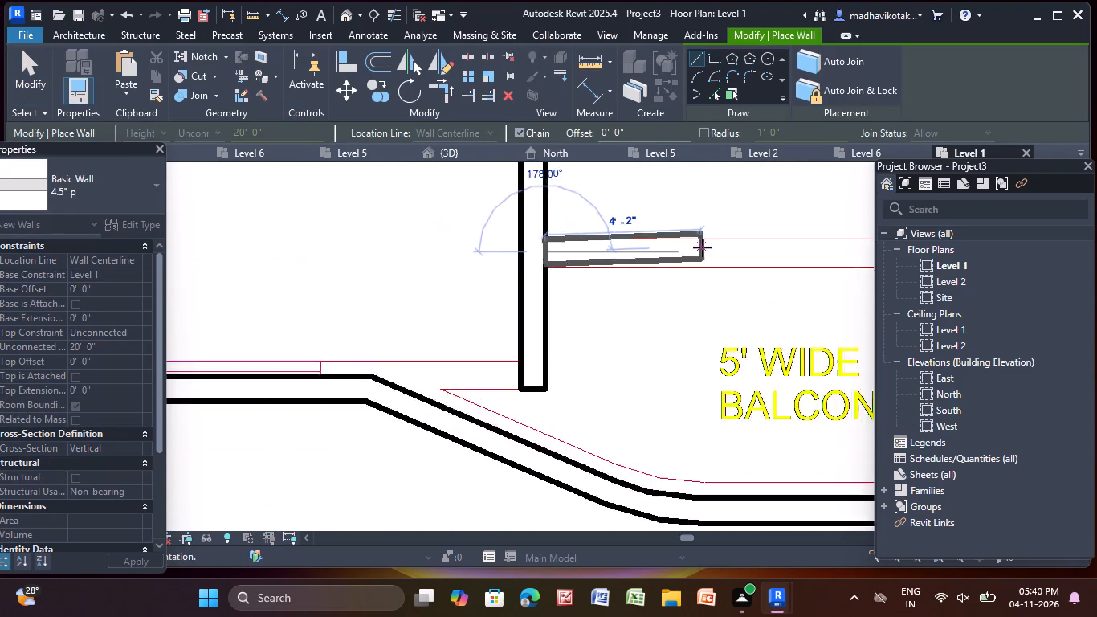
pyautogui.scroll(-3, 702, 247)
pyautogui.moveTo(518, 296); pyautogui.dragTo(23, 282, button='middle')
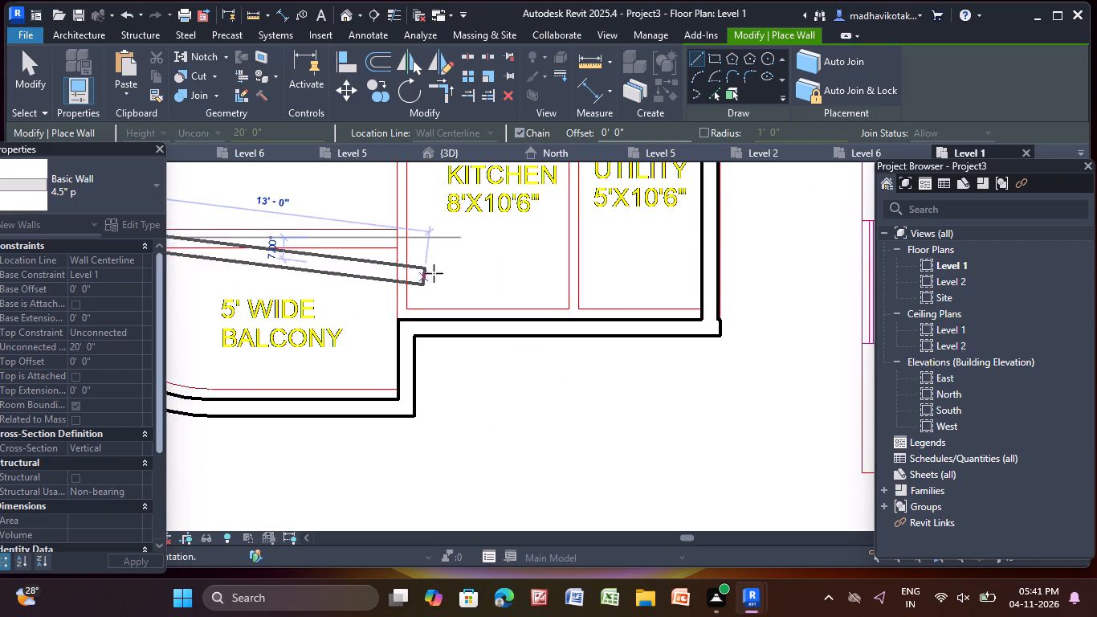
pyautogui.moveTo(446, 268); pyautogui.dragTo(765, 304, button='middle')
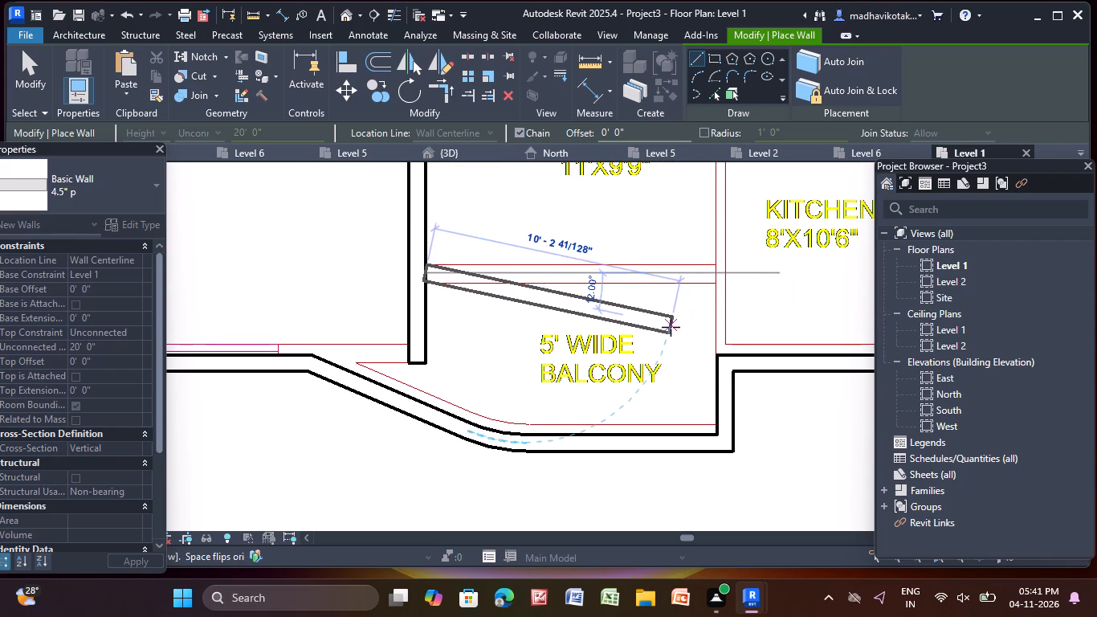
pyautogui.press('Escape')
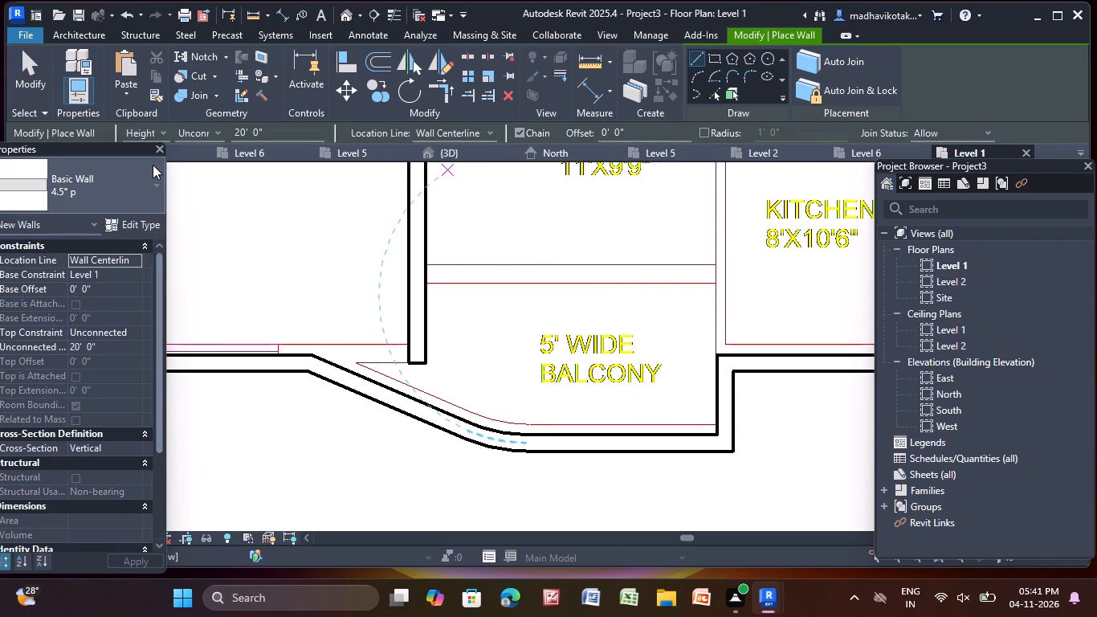
# Draw a 9" wall between Family and the 5' wide balcony, from M.Bedroom's wall to the Kitchen wall line.
pyautogui.click(145, 186)
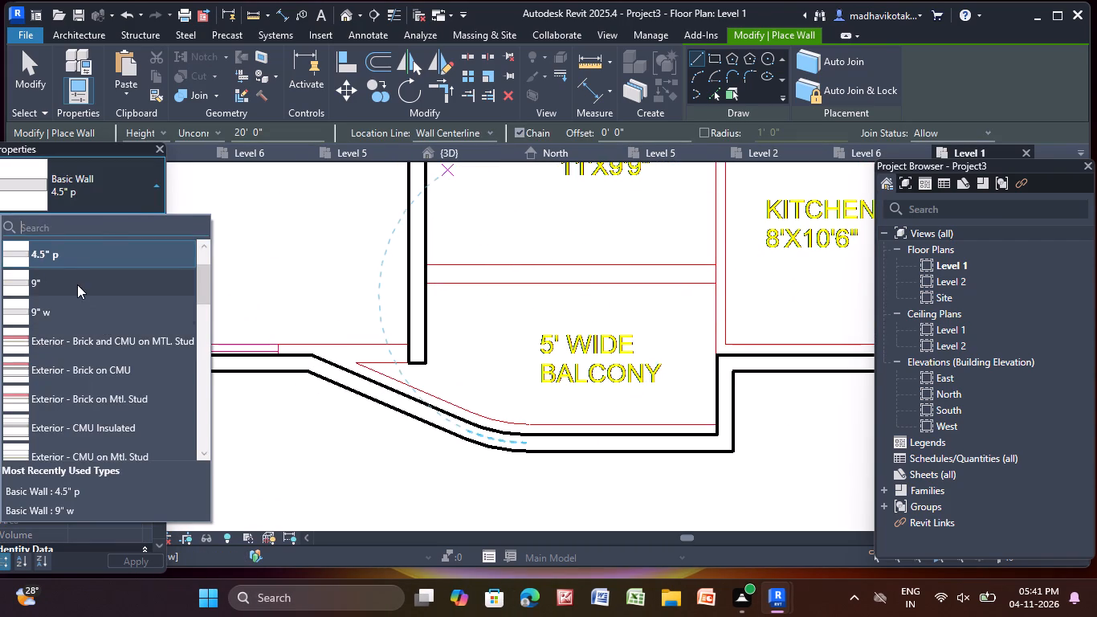
pyautogui.click(77, 284)
pyautogui.scroll(4, 544, 296)
pyautogui.scroll(5, 390, 260)
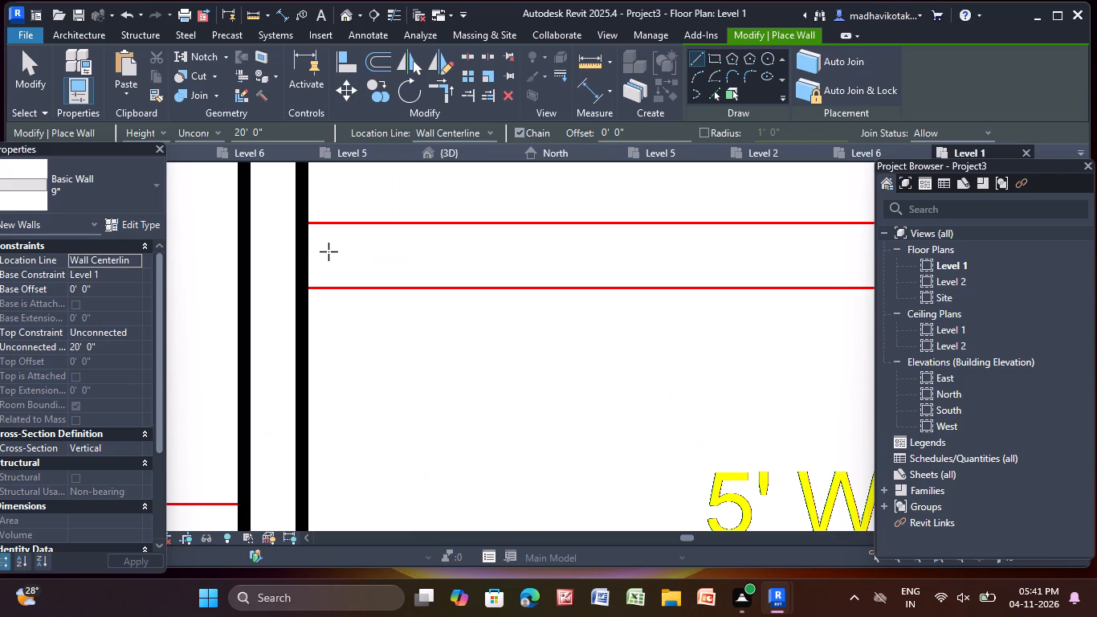
pyautogui.click(301, 249)
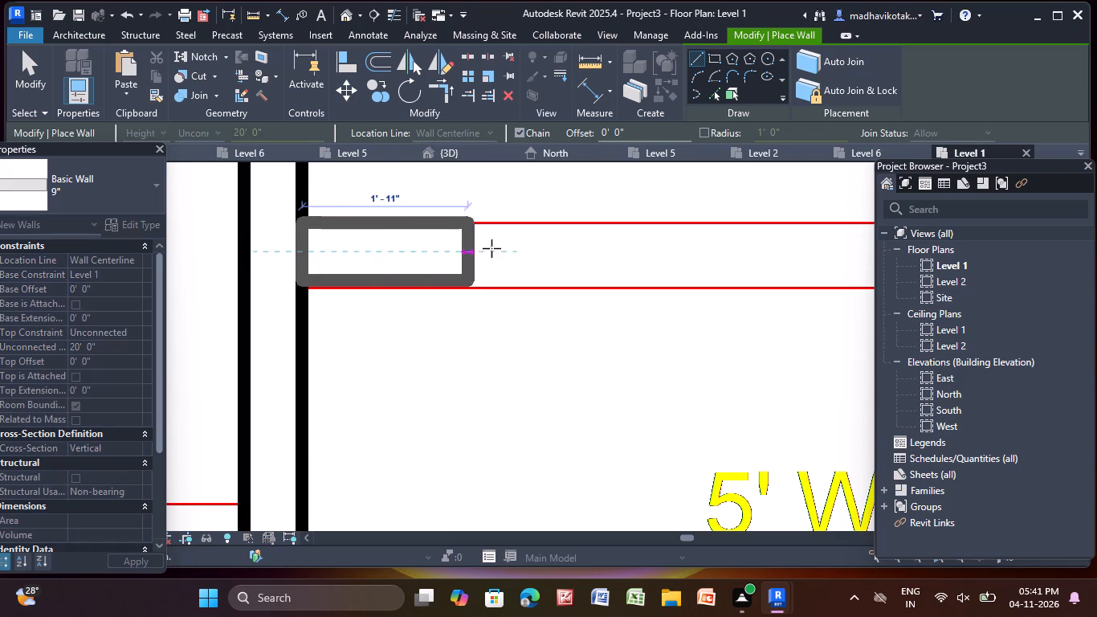
pyautogui.scroll(-6, 642, 253)
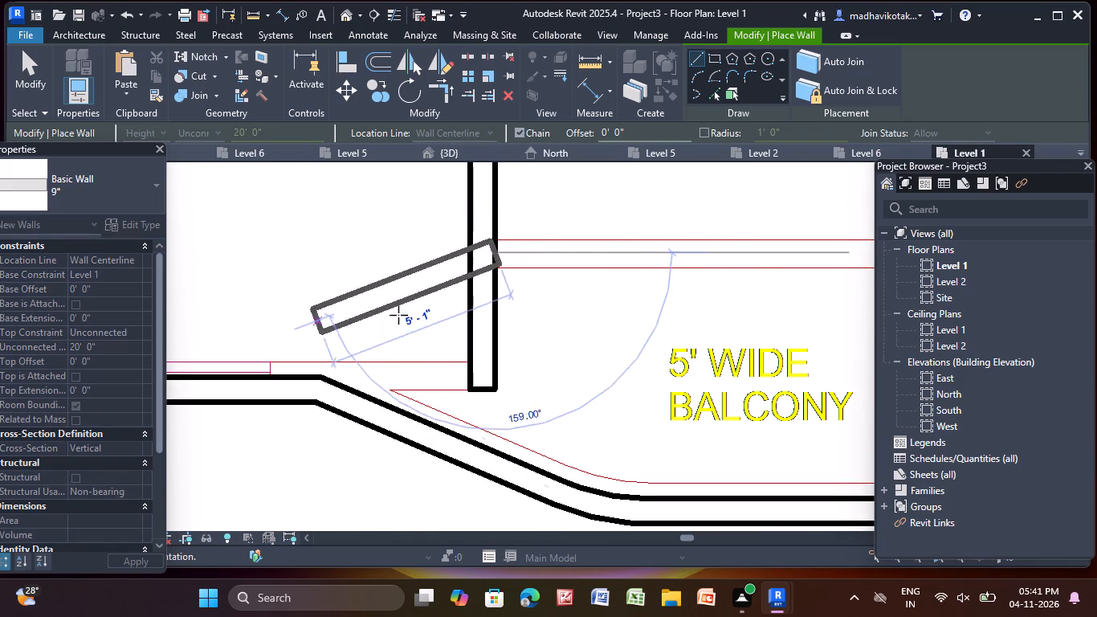
pyautogui.scroll(-4, 769, 286)
pyautogui.moveTo(770, 283); pyautogui.dragTo(400, 296, button='middle')
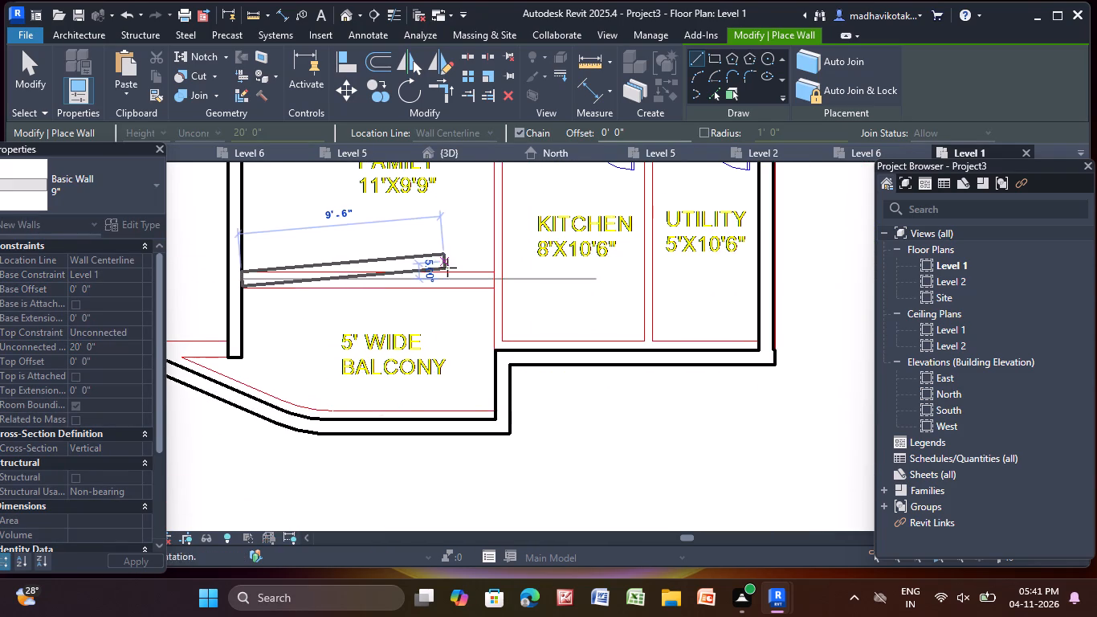
pyautogui.scroll(5, 465, 284)
pyautogui.scroll(4, 545, 274)
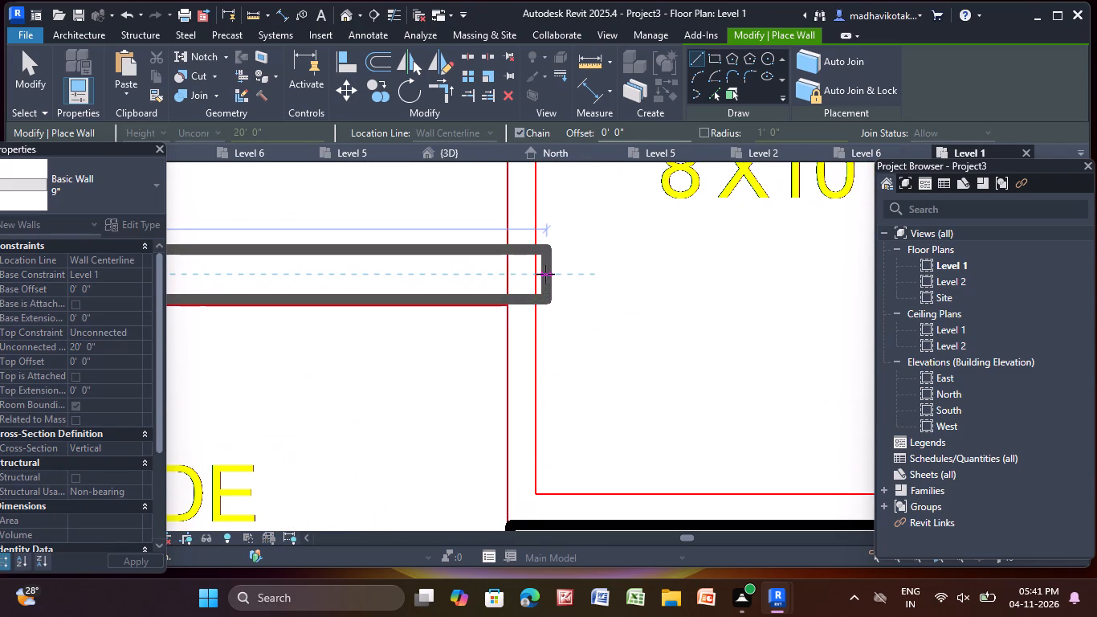
pyautogui.click(537, 272)
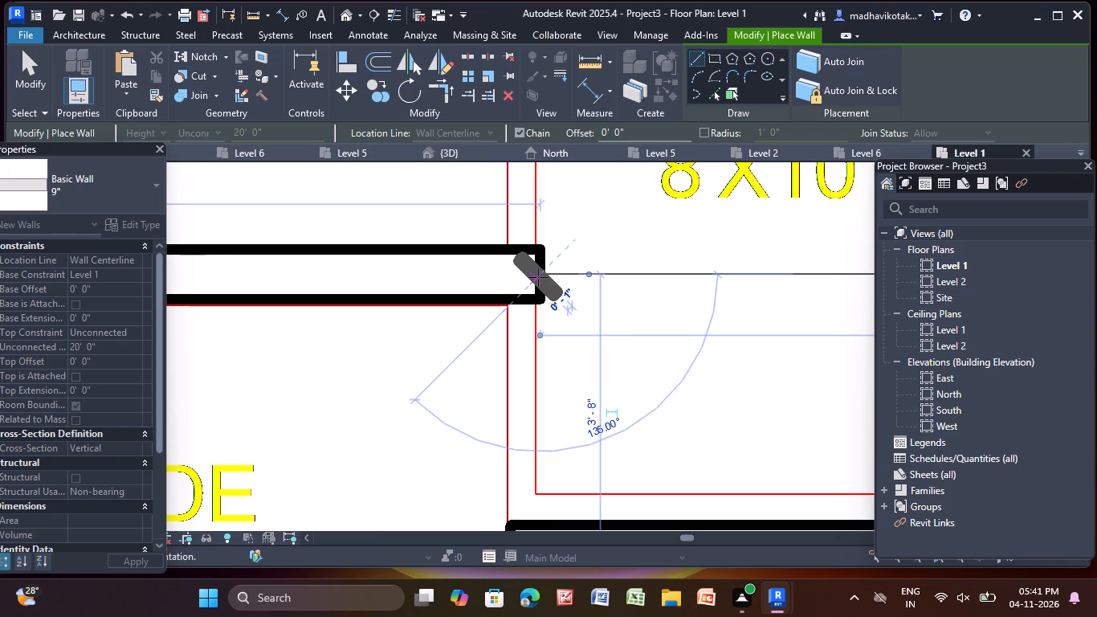
pyautogui.press('Escape')
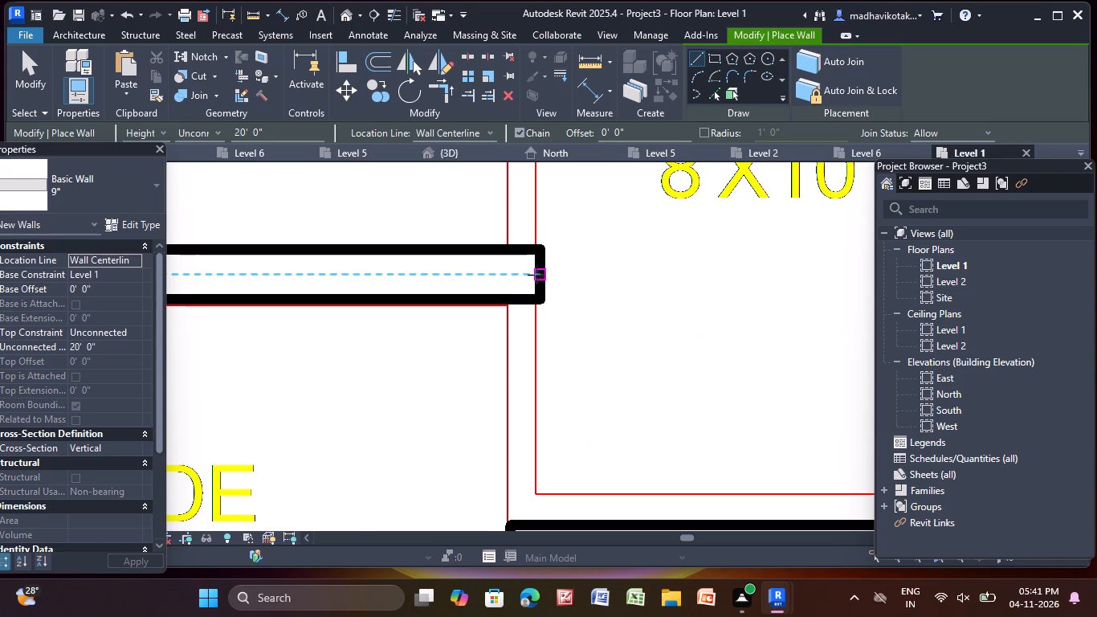
# Draw a 9" wall along the door side of Utility and Kitchen, from the exterior wall to the Kitchen's corner beside Family.
pyautogui.scroll(-3, 536, 274)
pyautogui.moveTo(557, 470); pyautogui.dragTo(557, 616, button='middle')
pyautogui.moveTo(567, 272); pyautogui.dragTo(544, 616, button='middle')
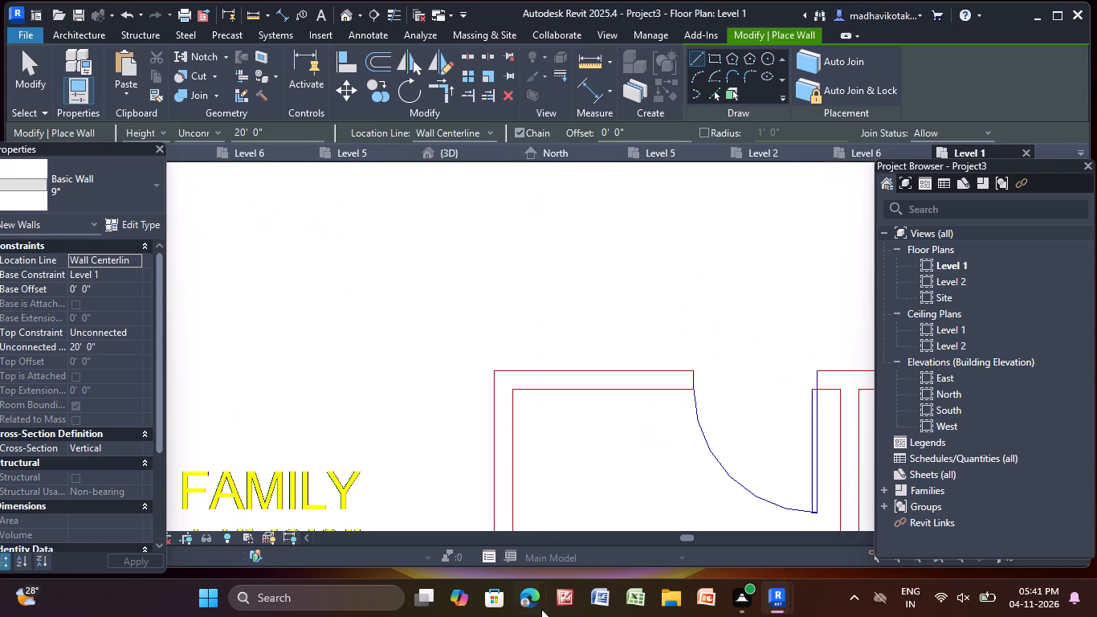
pyautogui.scroll(-8, 609, 392)
pyautogui.scroll(3, 736, 384)
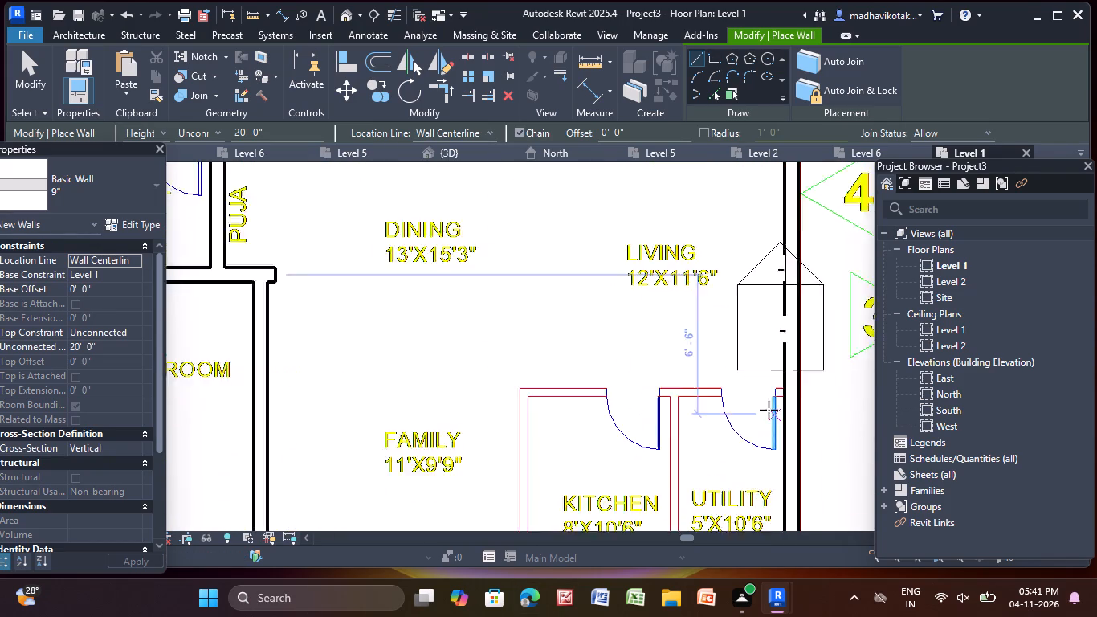
pyautogui.scroll(8, 769, 410)
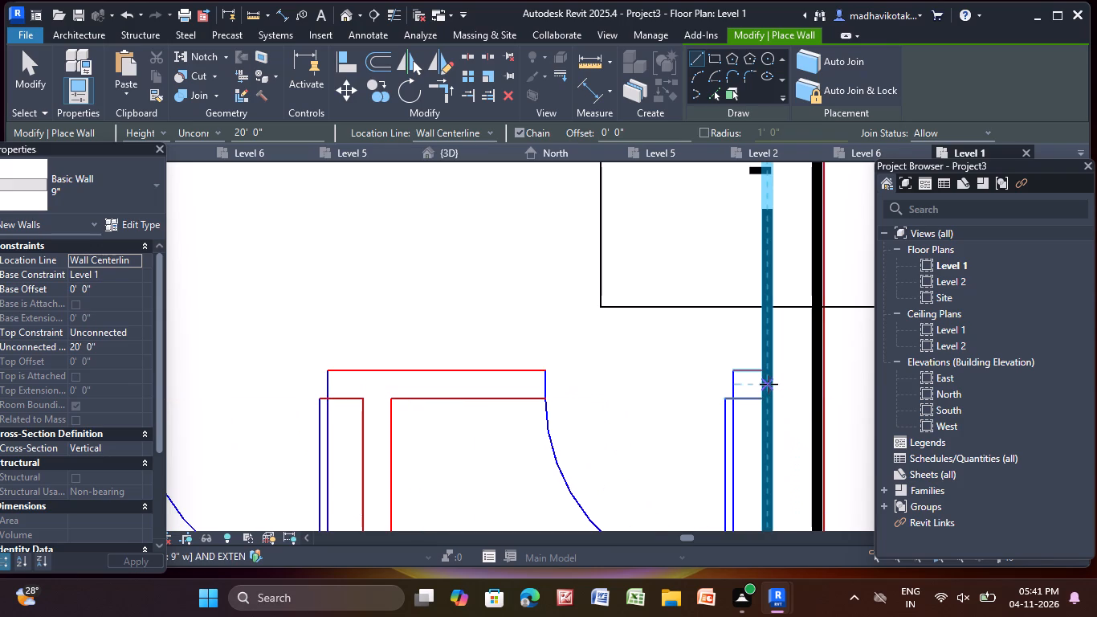
pyautogui.click(767, 381)
pyautogui.scroll(-2, 345, 383)
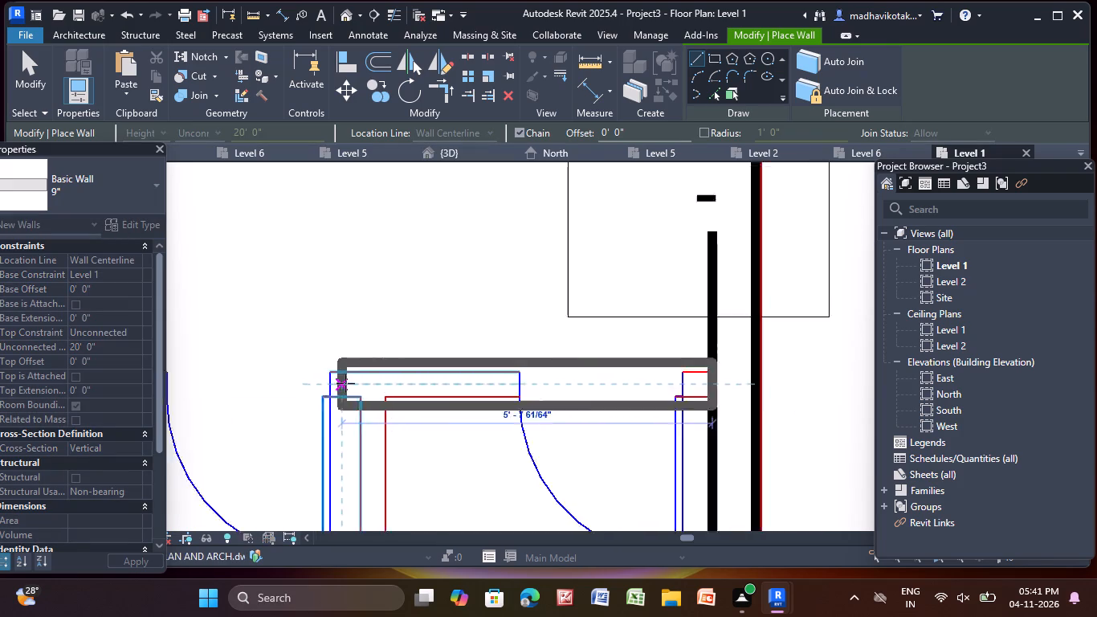
pyautogui.scroll(-3, 345, 383)
pyautogui.moveTo(345, 383); pyautogui.dragTo(773, 396, button='middle')
pyautogui.scroll(4, 519, 399)
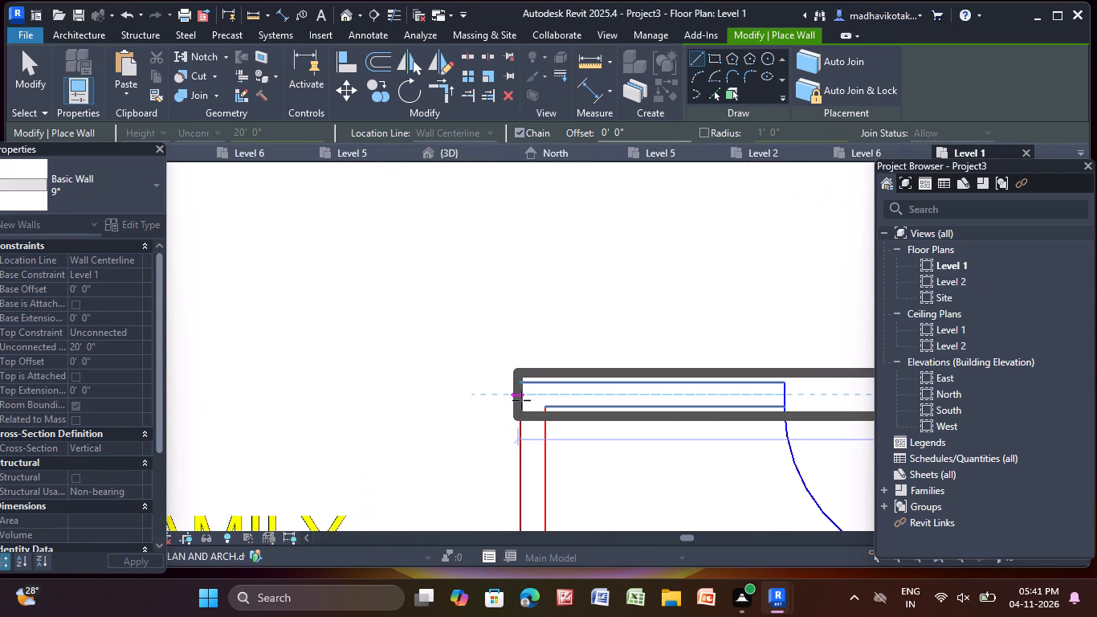
pyautogui.scroll(3, 521, 400)
pyautogui.click(522, 403)
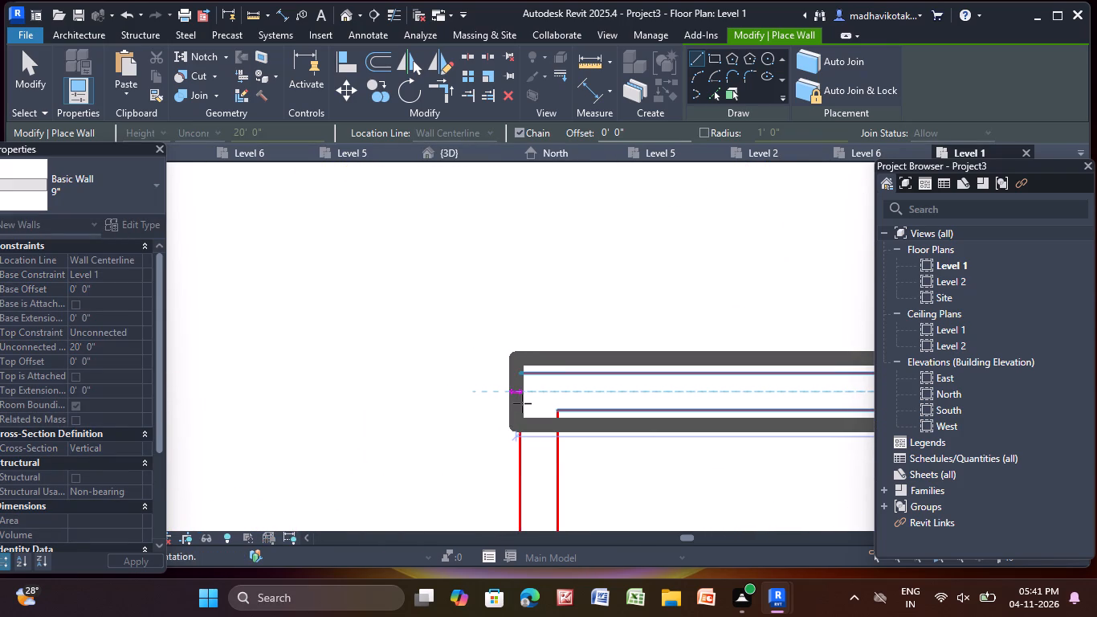
pyautogui.press('Escape')
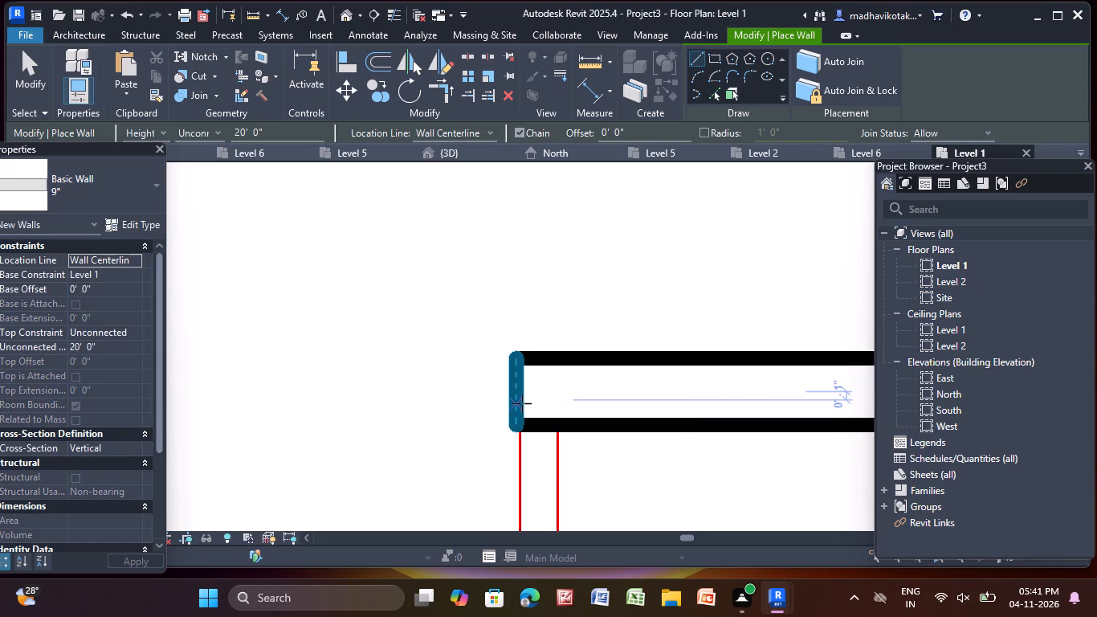
# Draw the Kitchen's 9" wall on the Family and balcony side, from the Kitchen's upper corner to the lower exterior wall.
pyautogui.scroll(-2, 532, 411)
pyautogui.moveTo(549, 456); pyautogui.dragTo(437, 194, button='middle')
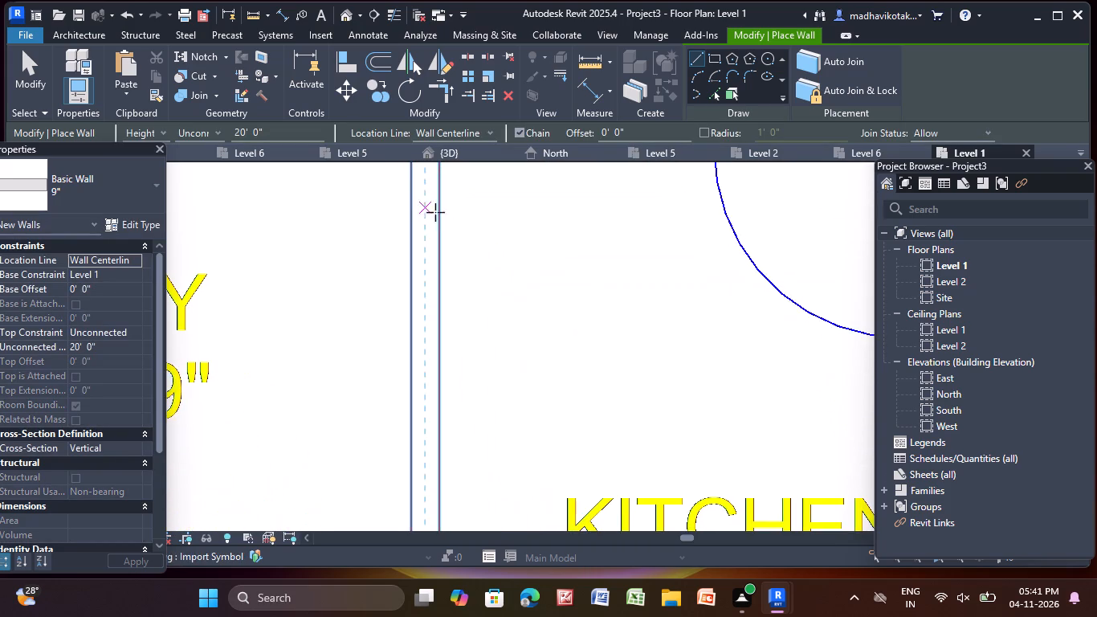
pyautogui.scroll(-4, 433, 227)
pyautogui.click(430, 193)
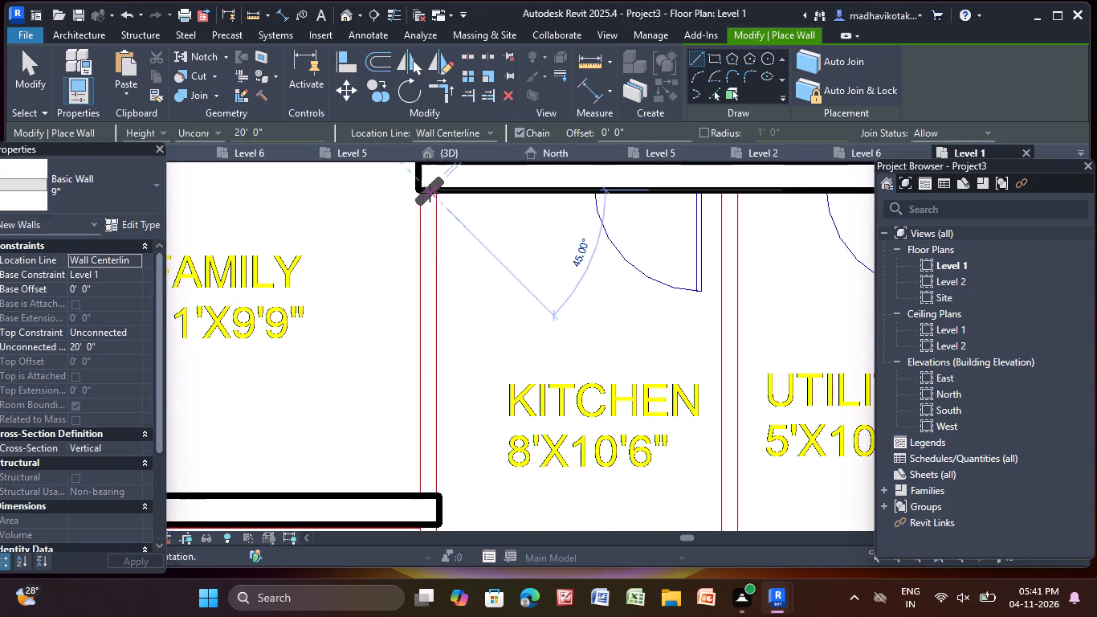
pyautogui.scroll(-2, 421, 495)
pyautogui.moveTo(422, 494); pyautogui.dragTo(438, 127, button='middle')
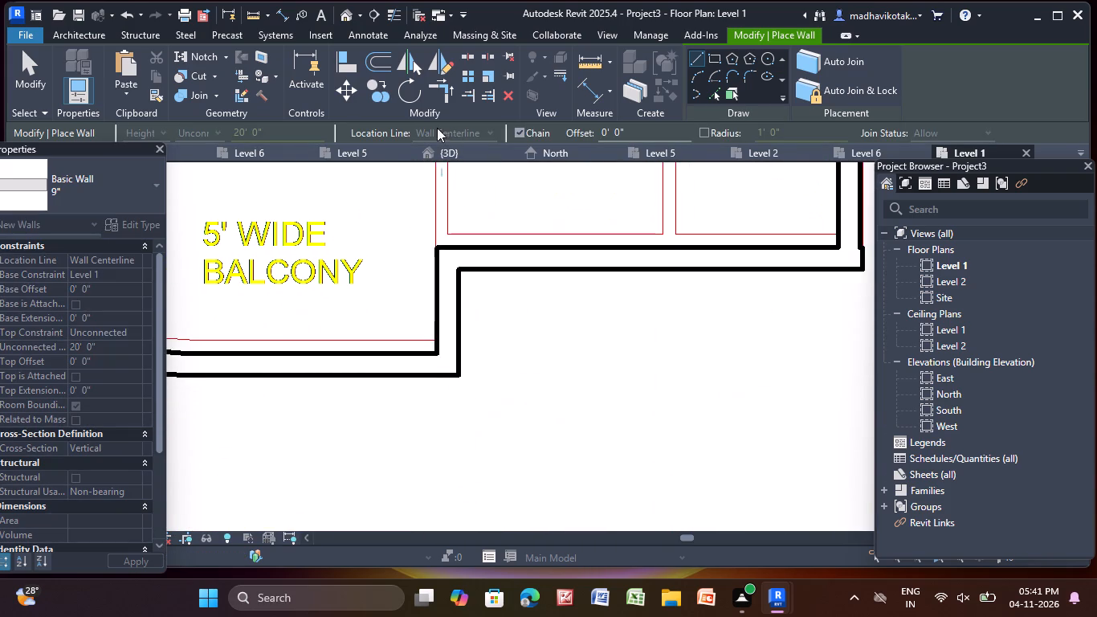
pyautogui.scroll(4, 436, 246)
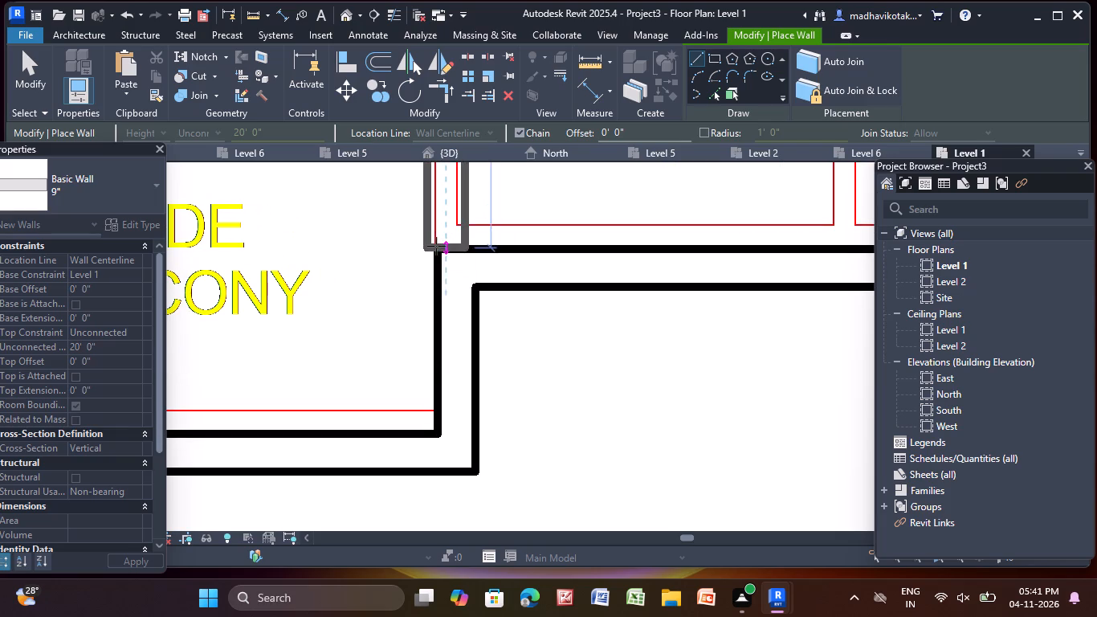
pyautogui.click(436, 246)
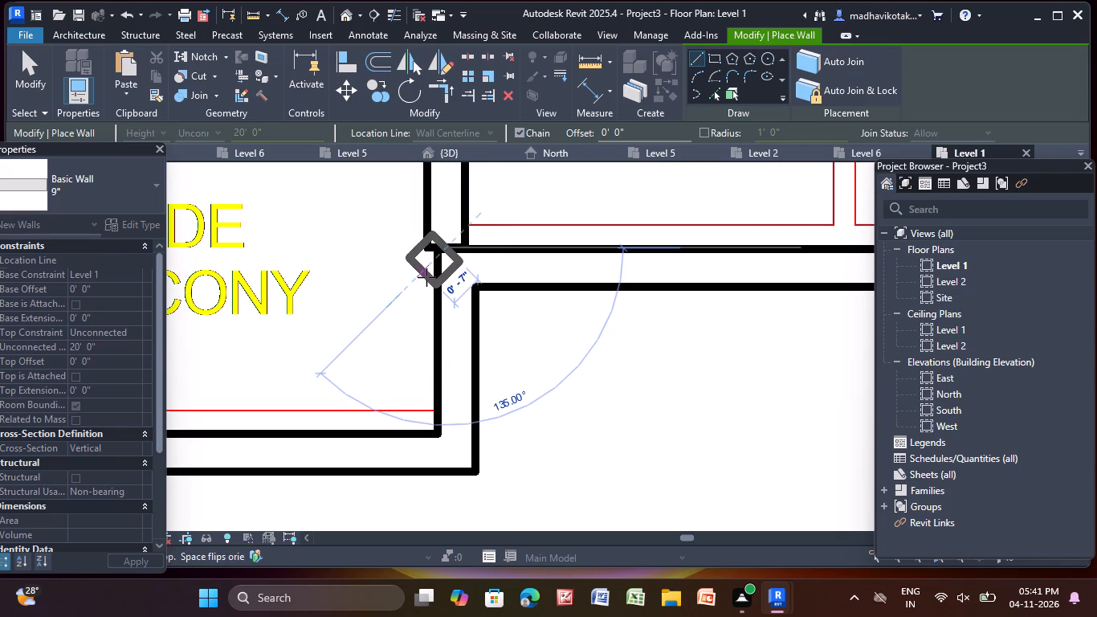
pyautogui.press('Escape')
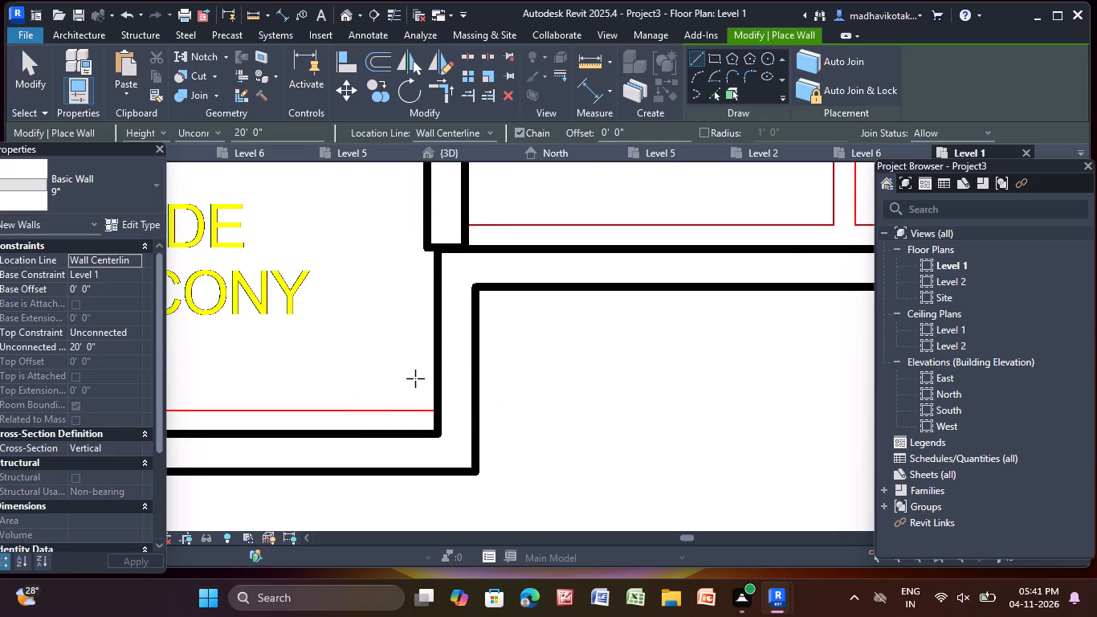
# Draw a 9" wall about 11'-1" long between Kitchen and Utility, from their upper wall to the lower exterior wall.
pyautogui.scroll(-8, 705, 358)
pyautogui.moveTo(703, 284); pyautogui.dragTo(606, 366, button='middle')
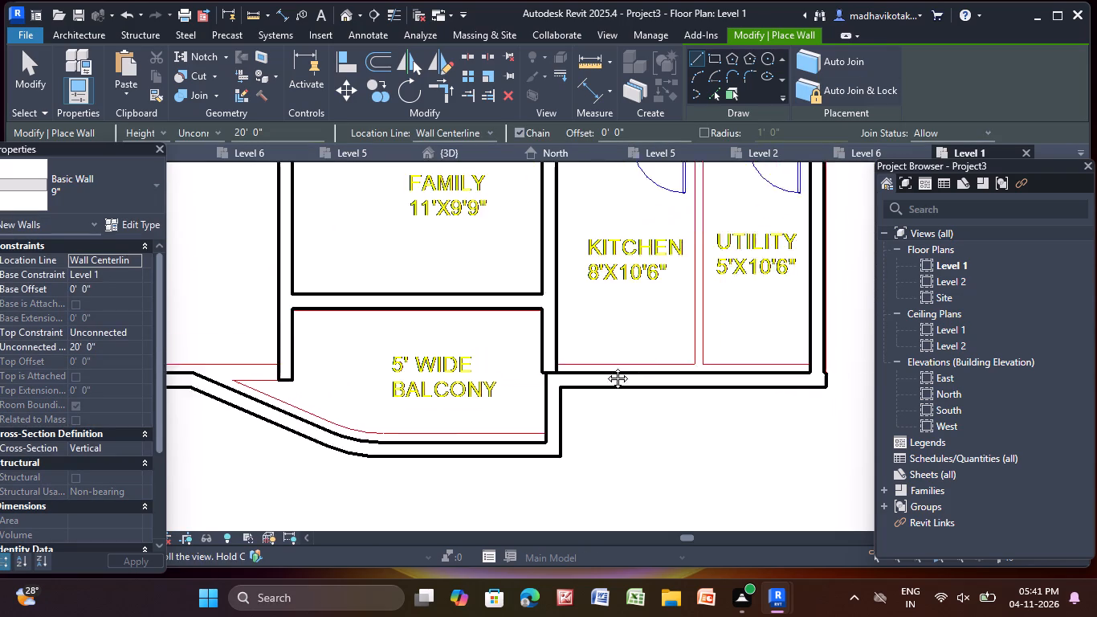
pyautogui.moveTo(606, 366); pyautogui.dragTo(573, 387, button='middle')
pyautogui.scroll(-2, 650, 291)
pyautogui.moveTo(620, 309); pyautogui.dragTo(536, 366, button='middle')
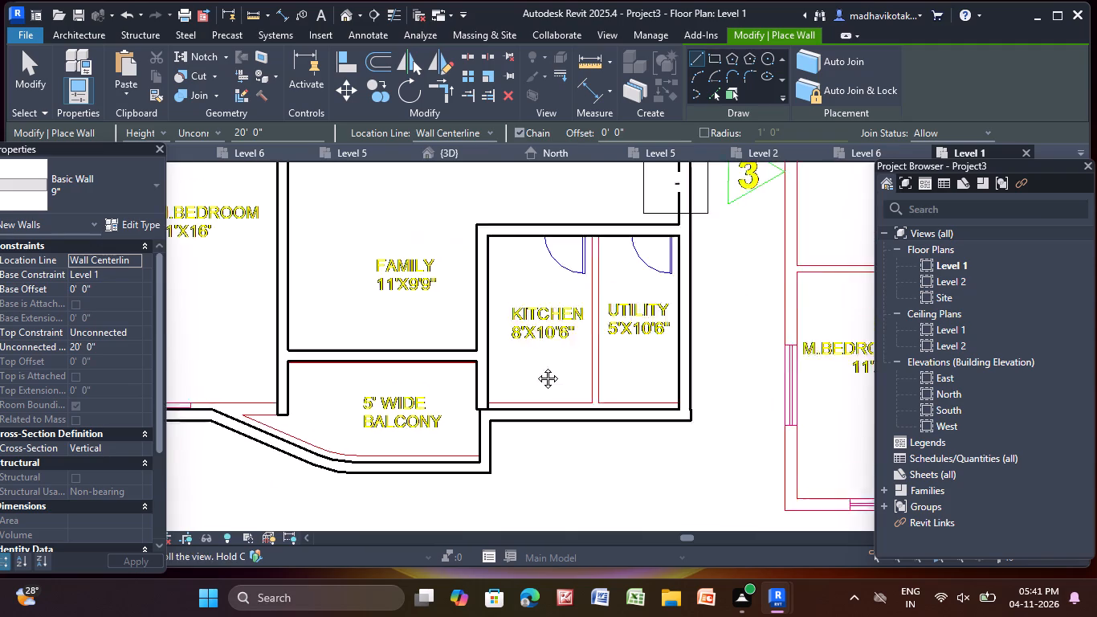
pyautogui.moveTo(536, 366); pyautogui.dragTo(345, 453, button='middle')
pyautogui.scroll(8, 354, 415)
pyautogui.scroll(4, 385, 325)
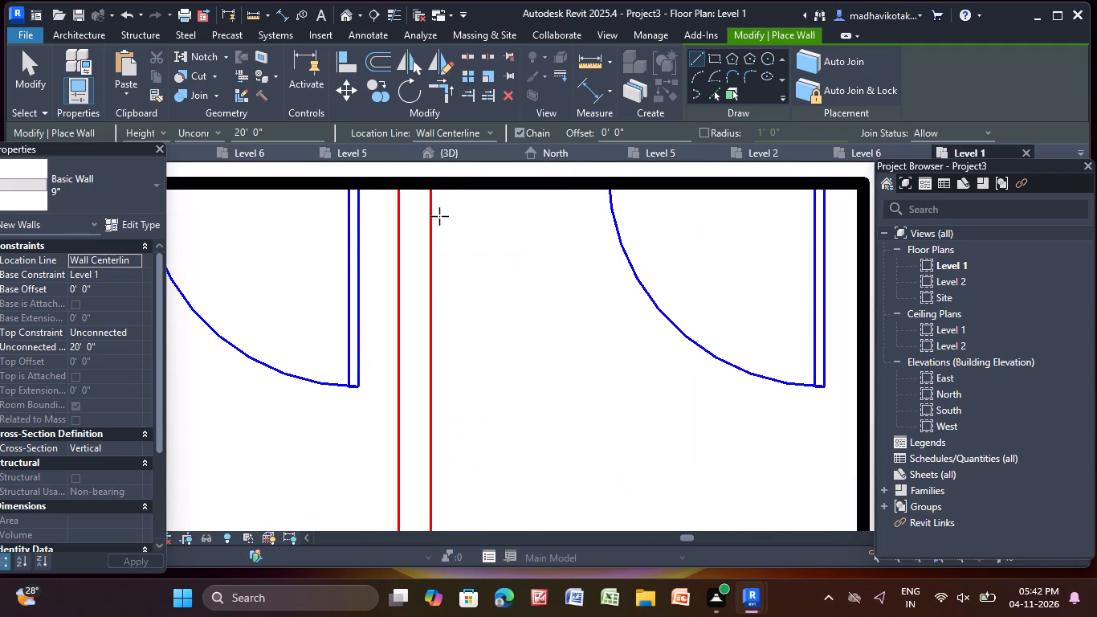
pyautogui.click(415, 182)
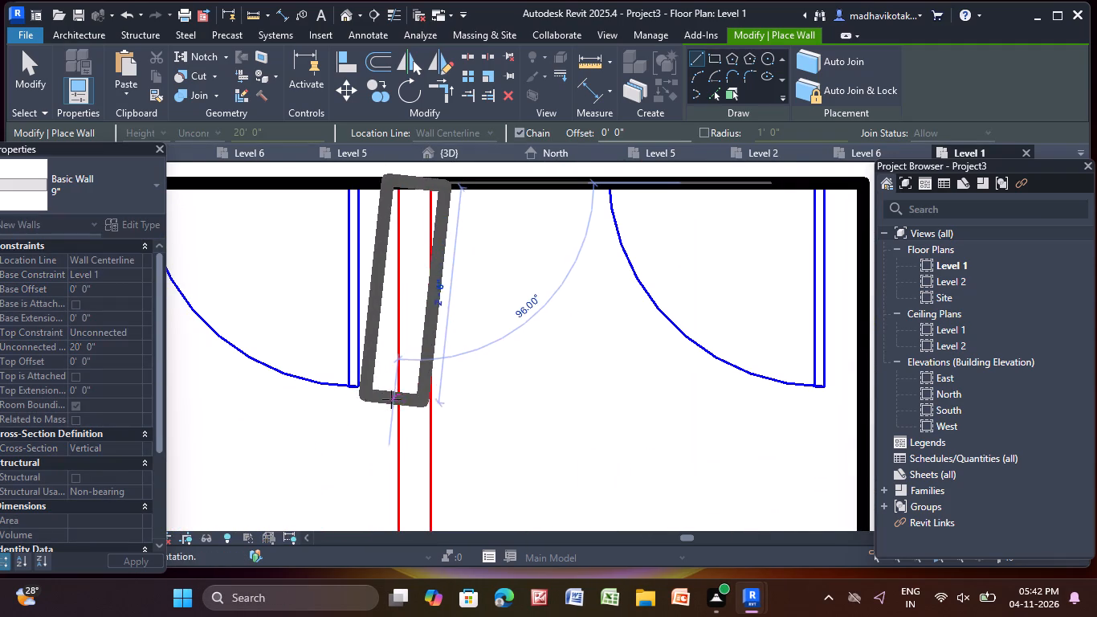
pyautogui.scroll(-5, 397, 441)
pyautogui.moveTo(405, 459); pyautogui.dragTo(442, 46, button='middle')
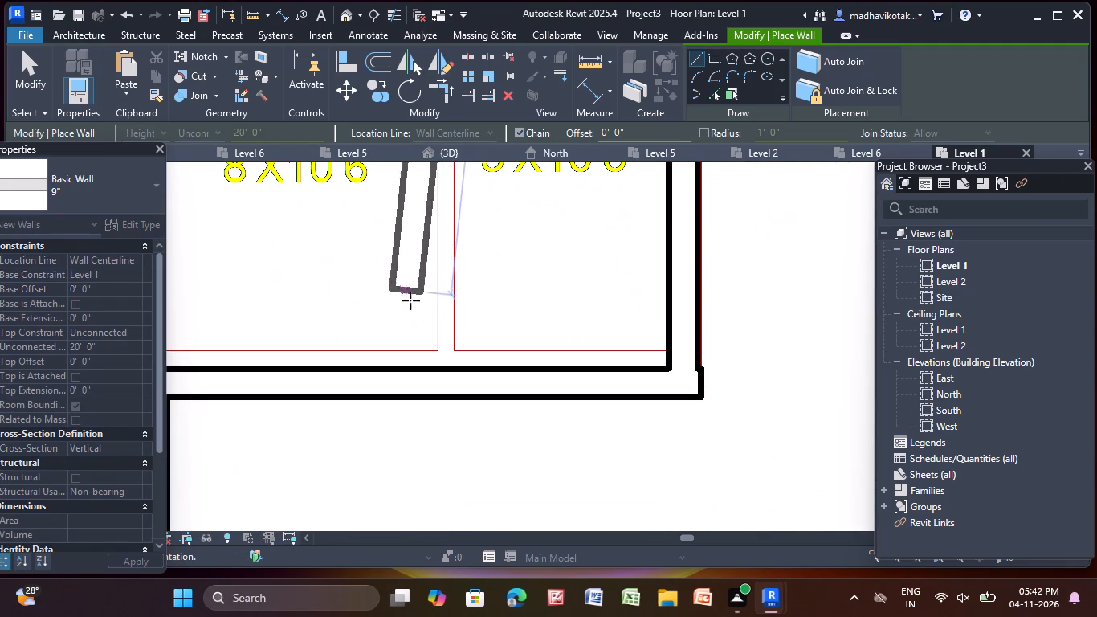
pyautogui.click(440, 361)
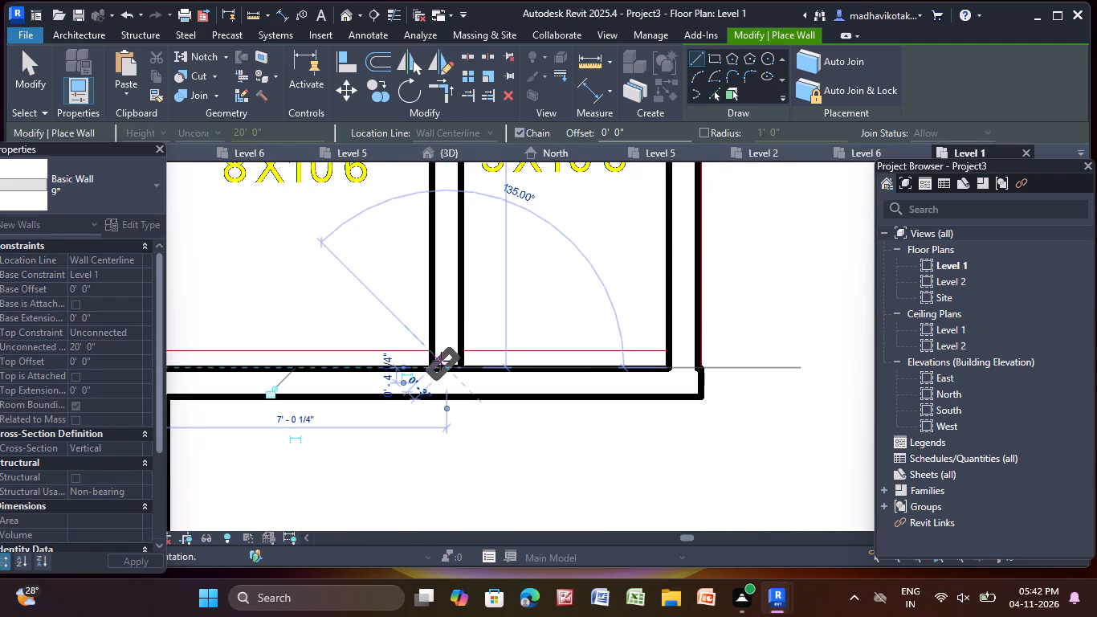
pyautogui.press('Escape')
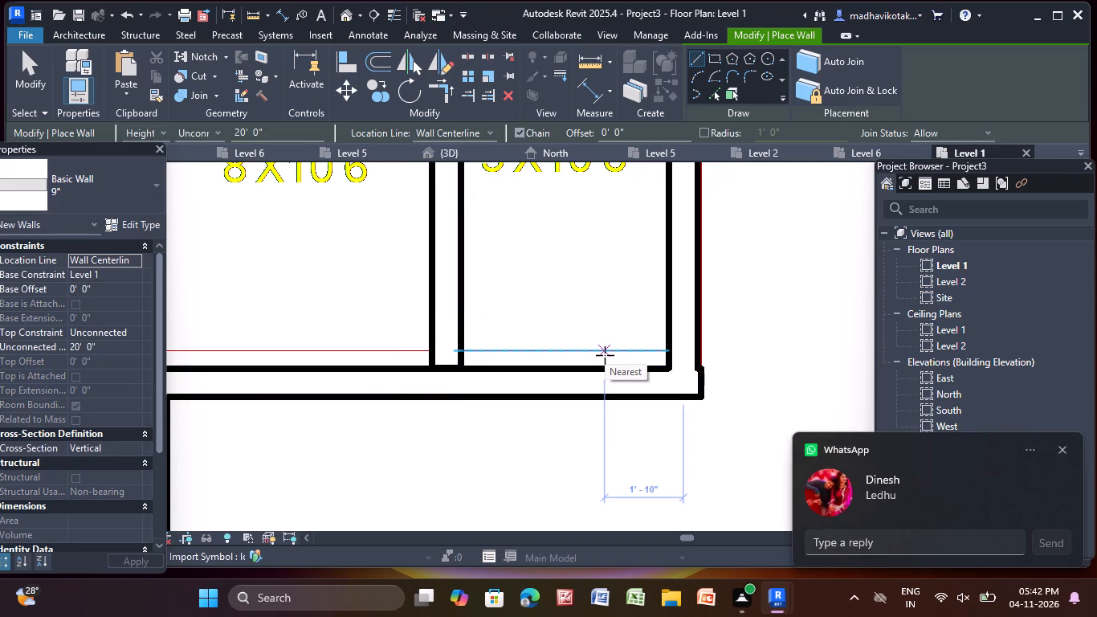
pyautogui.press('Escape')
pyautogui.press('Escape')
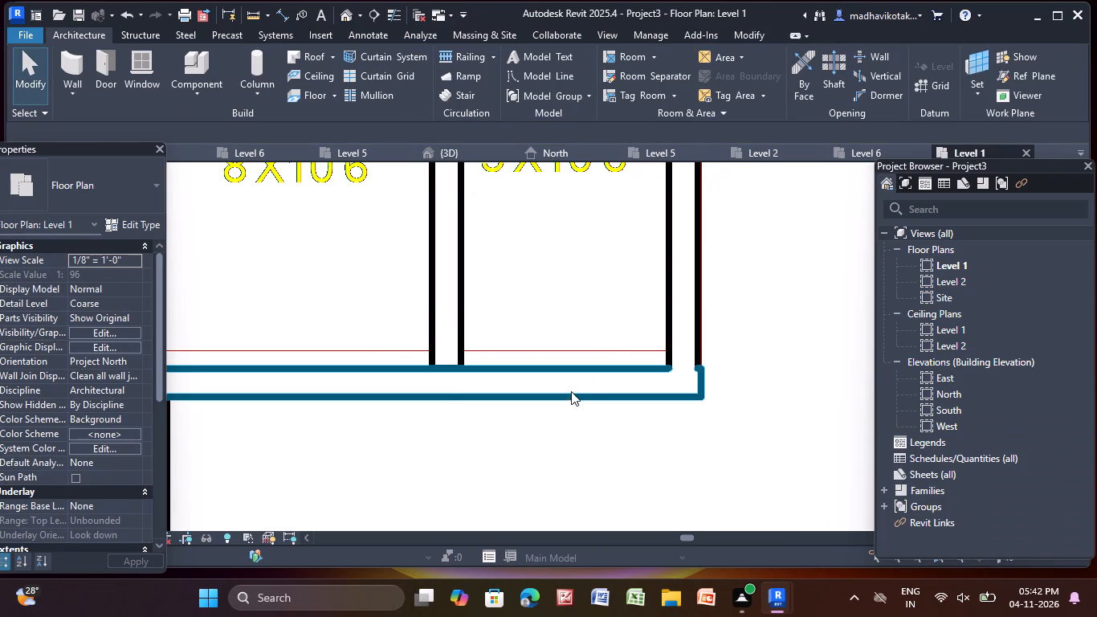
# Select the Kitchen–Utility wall and examine how its lower end and the balcony corner meet the exterior wall.
pyautogui.scroll(6, 468, 345)
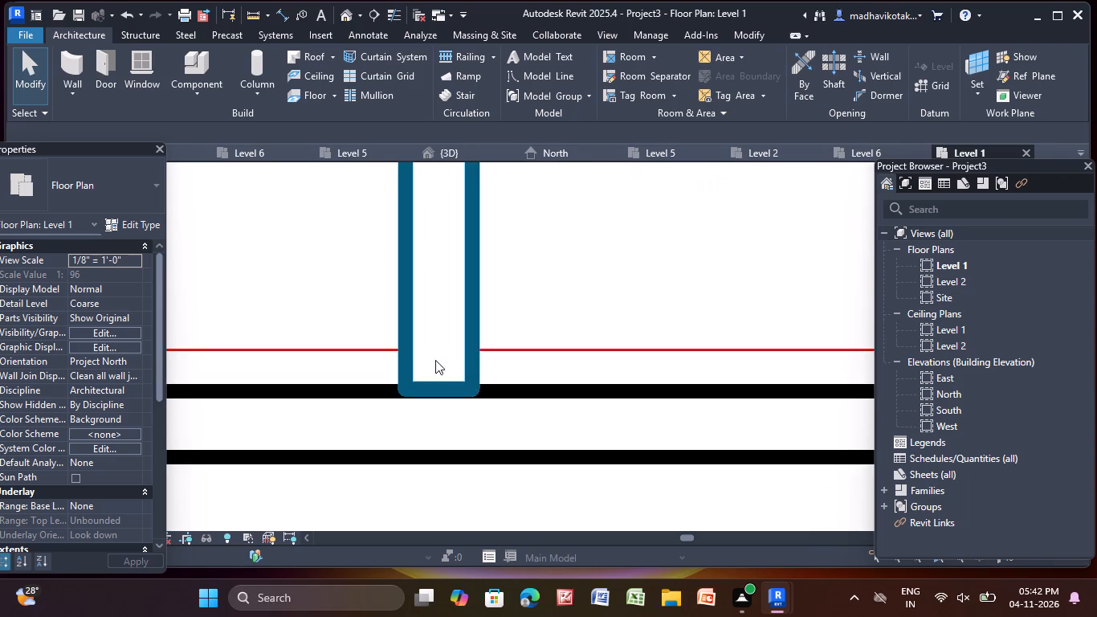
pyautogui.click(434, 384)
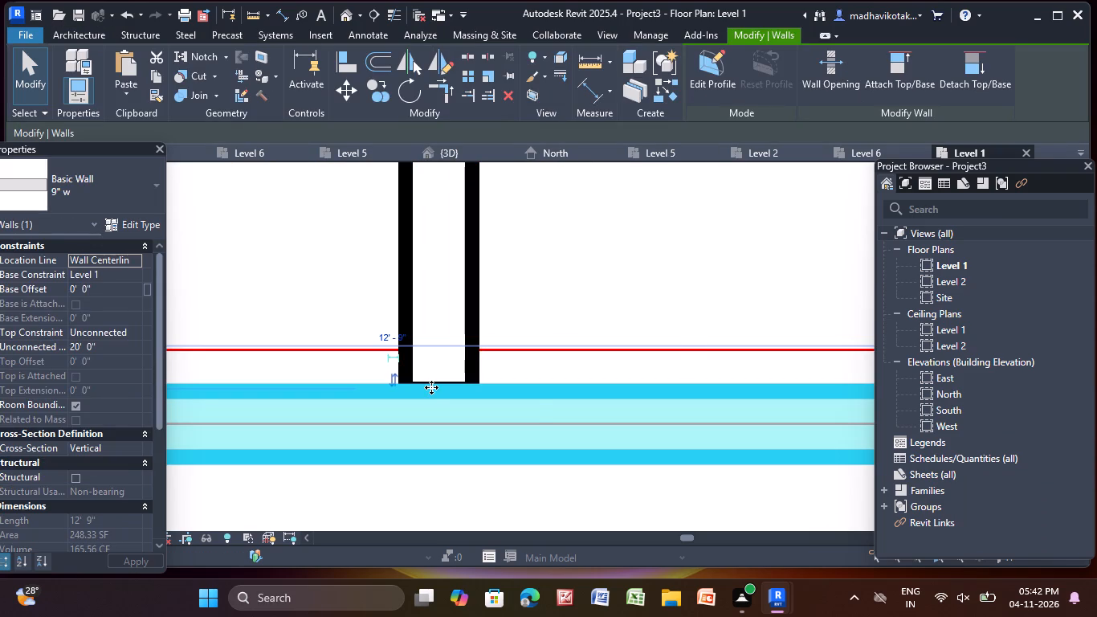
pyautogui.press('Escape')
pyautogui.click(478, 329)
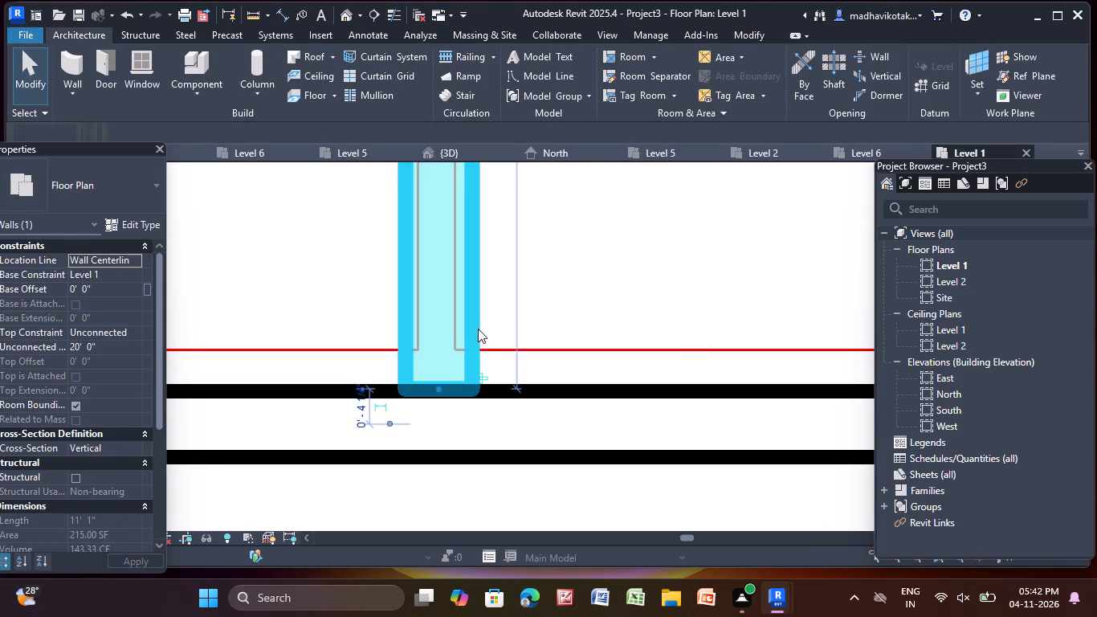
pyautogui.scroll(11, 439, 396)
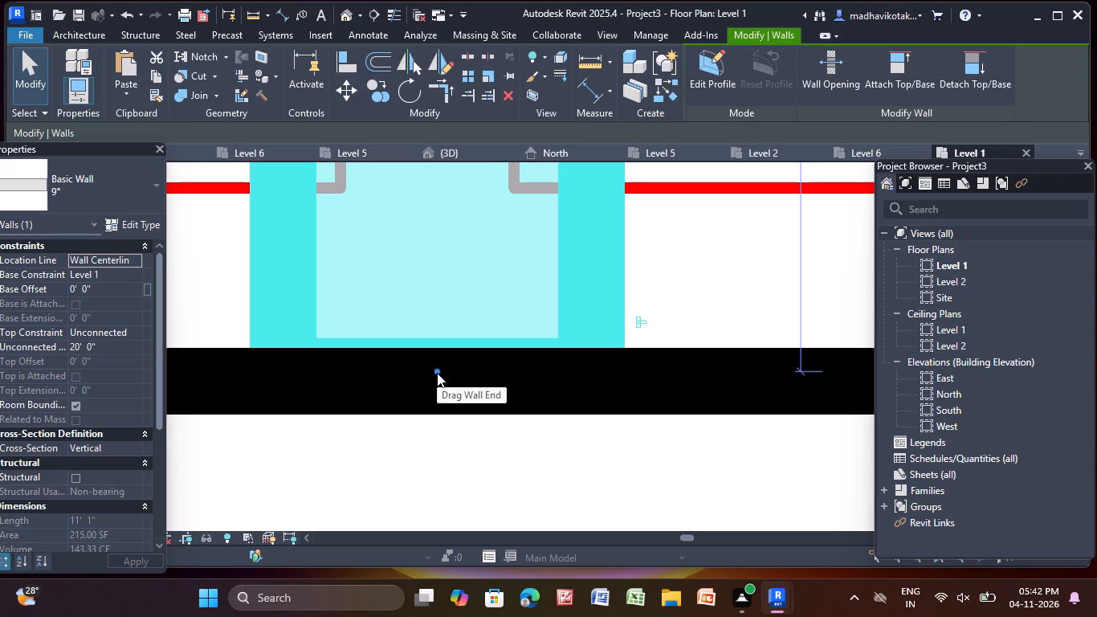
pyautogui.scroll(-4, 465, 482)
pyautogui.scroll(-12, 445, 292)
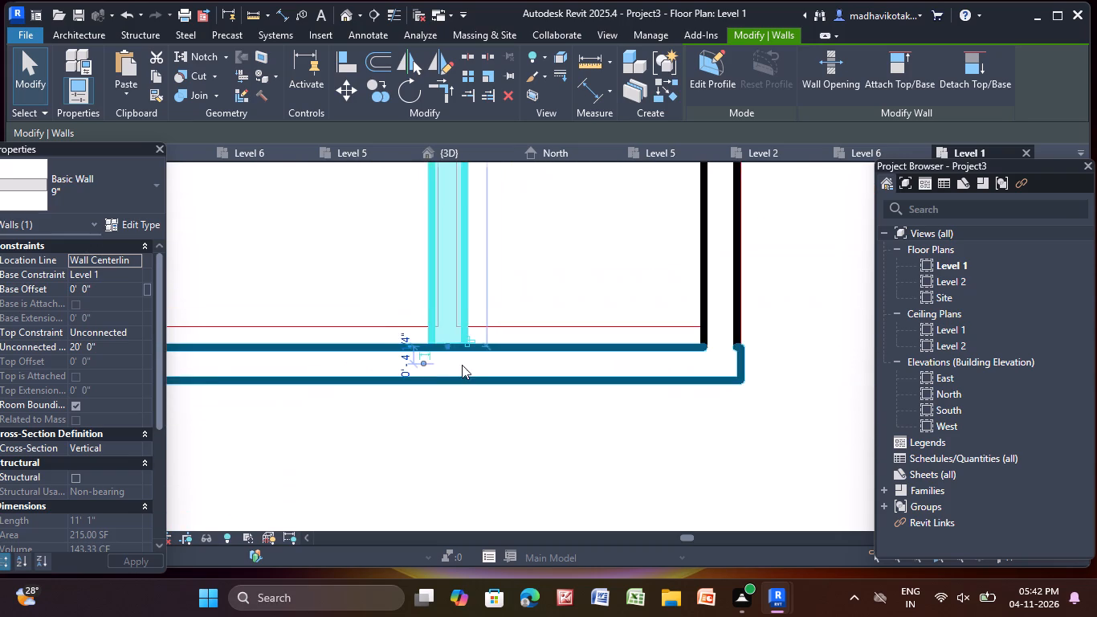
pyautogui.scroll(-1, 462, 365)
pyautogui.moveTo(467, 370); pyautogui.dragTo(849, 391, button='middle')
pyautogui.scroll(-3, 651, 391)
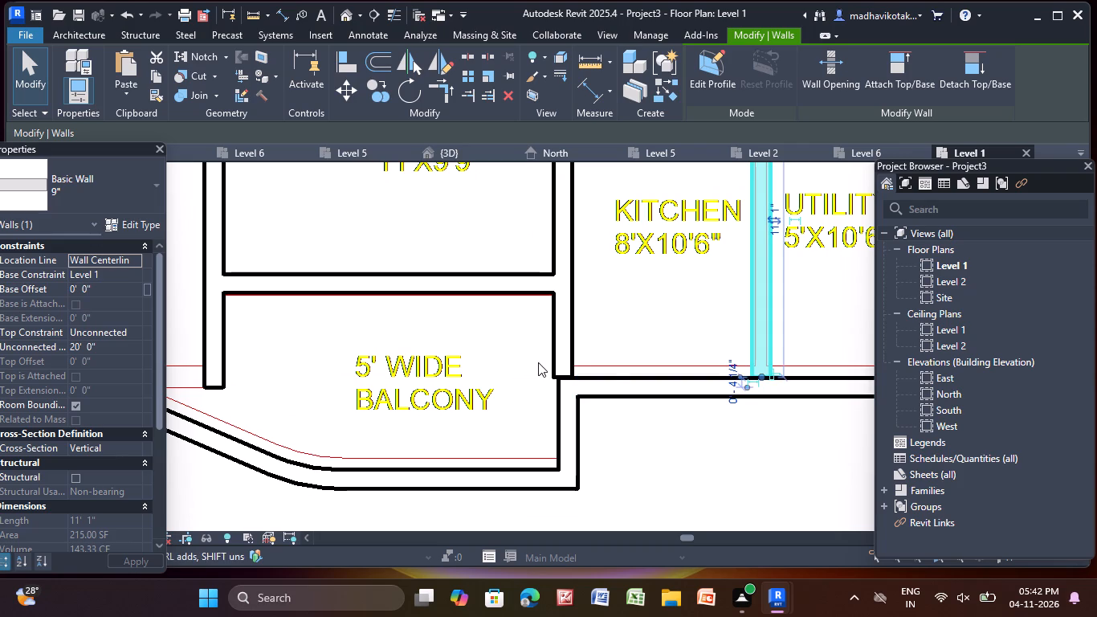
# Extend the lower end of the Kitchen's balcony-side 9" wall to the exterior wall's centreline at the balcony corner.
pyautogui.click(548, 362)
pyautogui.scroll(10, 583, 396)
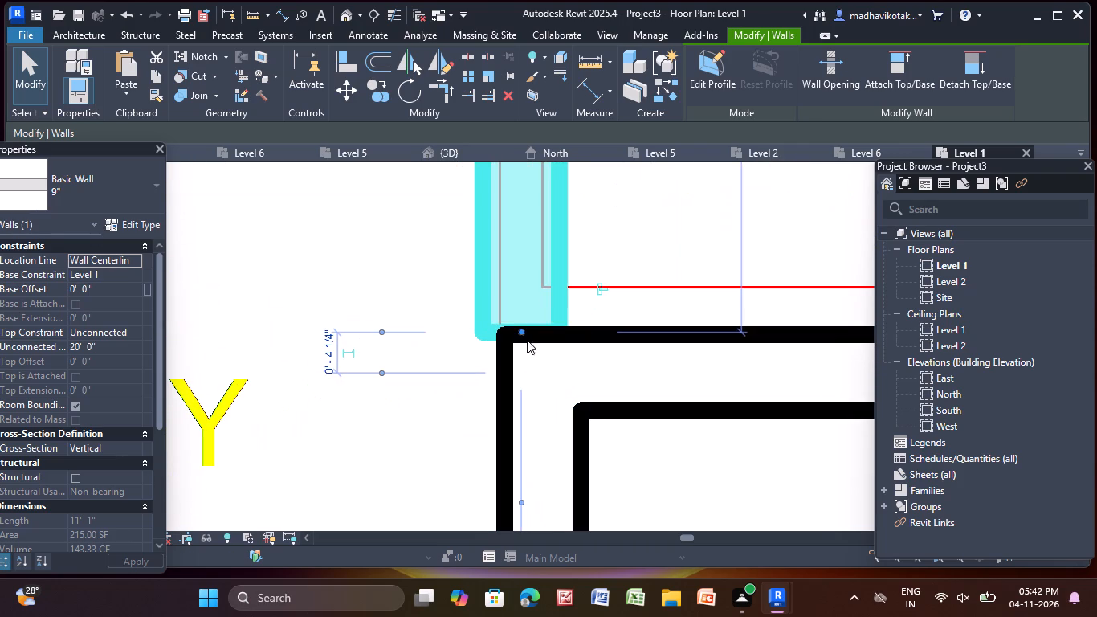
pyautogui.moveTo(522, 330); pyautogui.dragTo(521, 345)
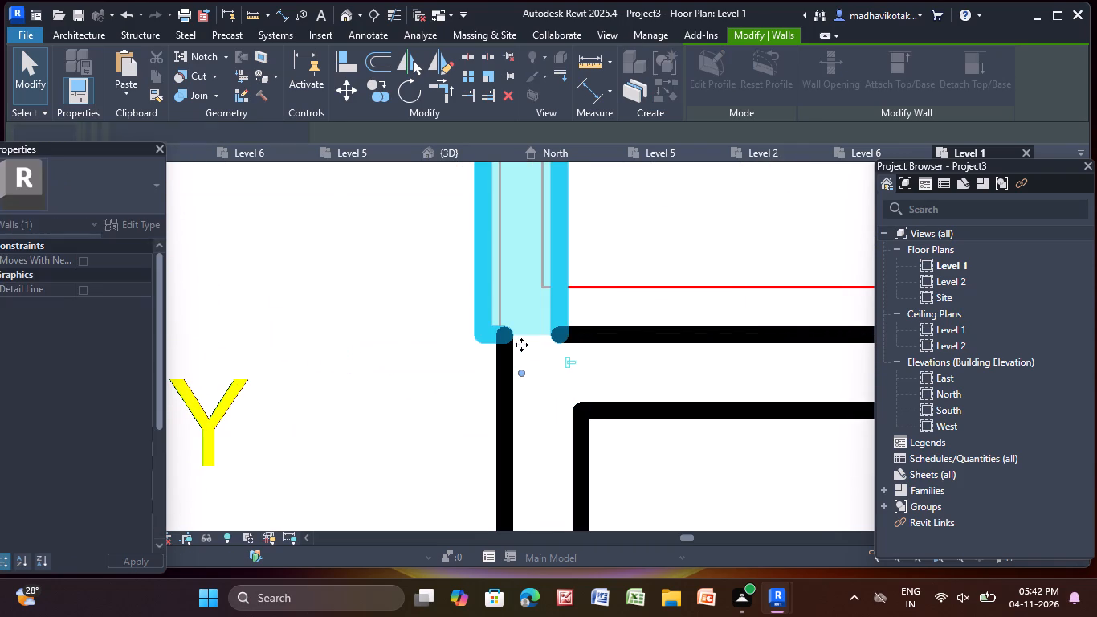
pyautogui.press('Escape')
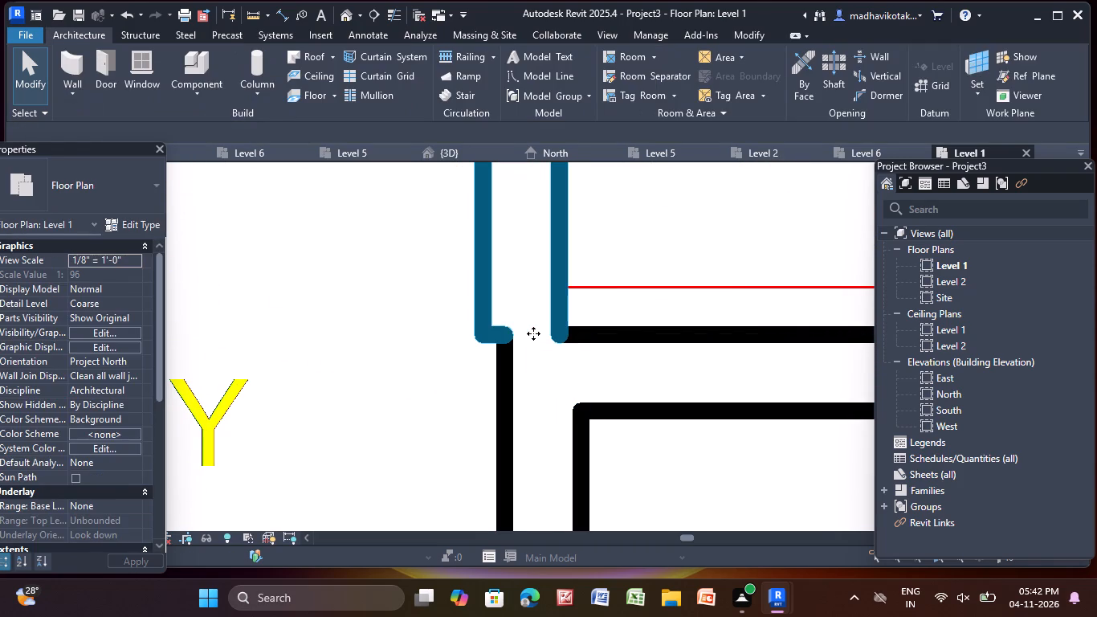
# Extend the lower end of the Kitchen–Utility wall to the exterior wall's centreline, making it about 11'-5" long.
pyautogui.scroll(-2, 527, 332)
pyautogui.scroll(1, 524, 327)
pyautogui.scroll(-10, 523, 325)
pyautogui.moveTo(578, 337); pyautogui.dragTo(561, 342, button='middle')
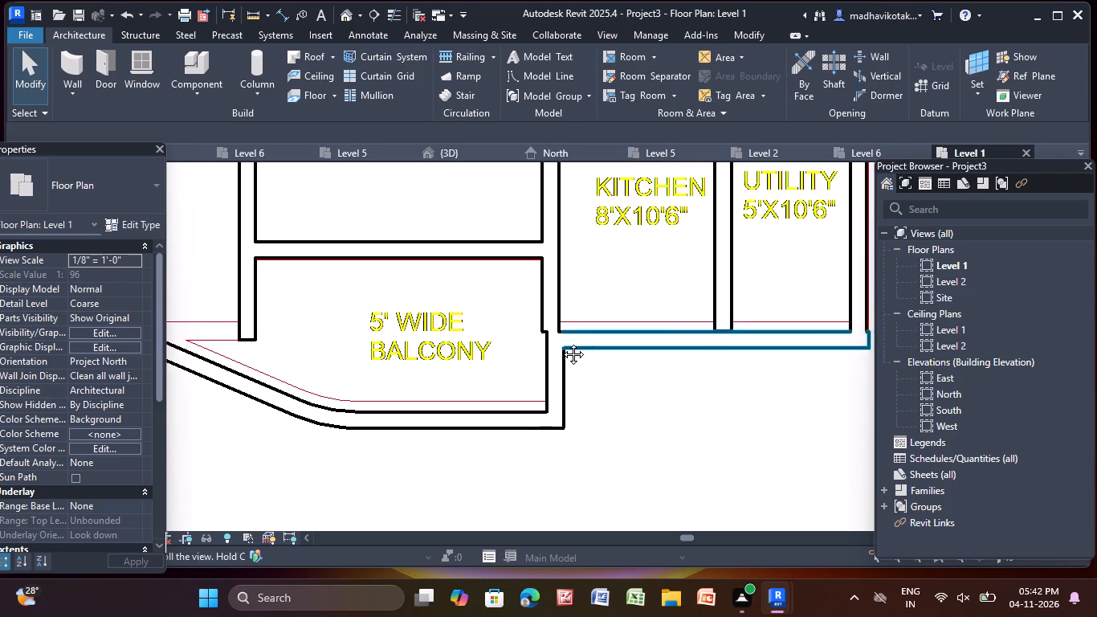
pyautogui.moveTo(561, 342); pyautogui.dragTo(414, 381, button='middle')
pyautogui.scroll(5, 498, 365)
pyautogui.click(599, 359)
pyautogui.scroll(9, 604, 382)
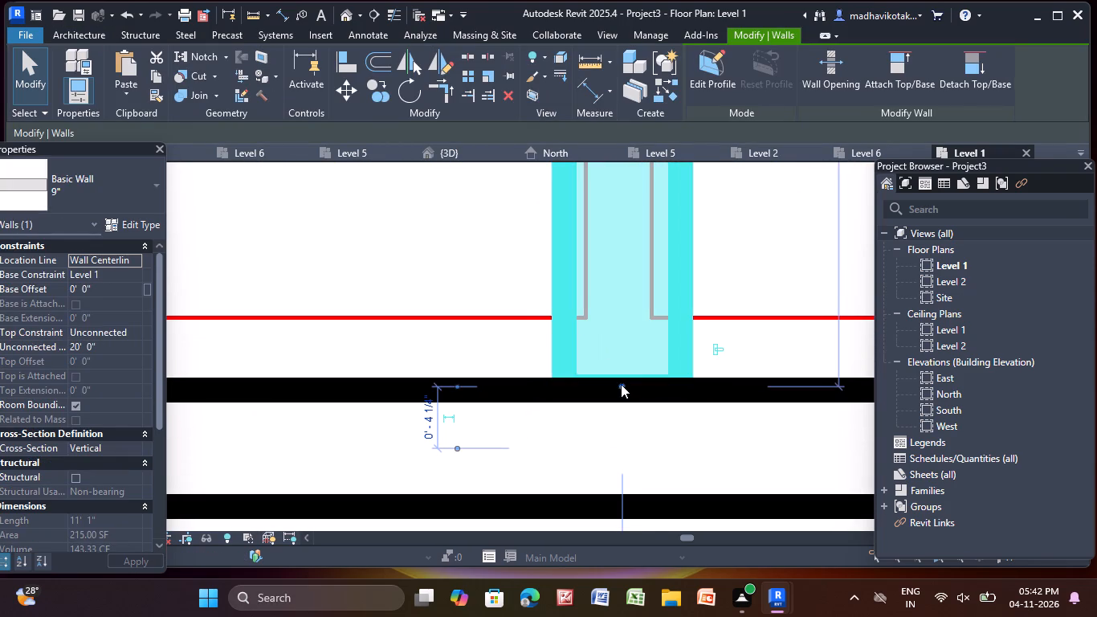
pyautogui.moveTo(621, 384); pyautogui.dragTo(626, 401)
pyautogui.scroll(-6, 626, 401)
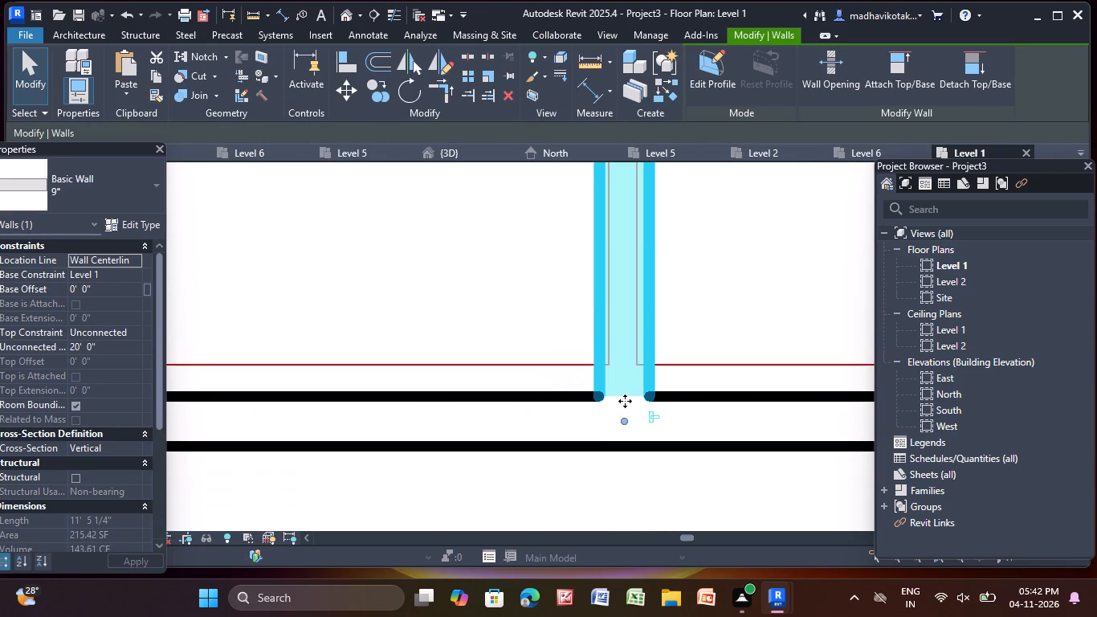
pyautogui.press('Escape')
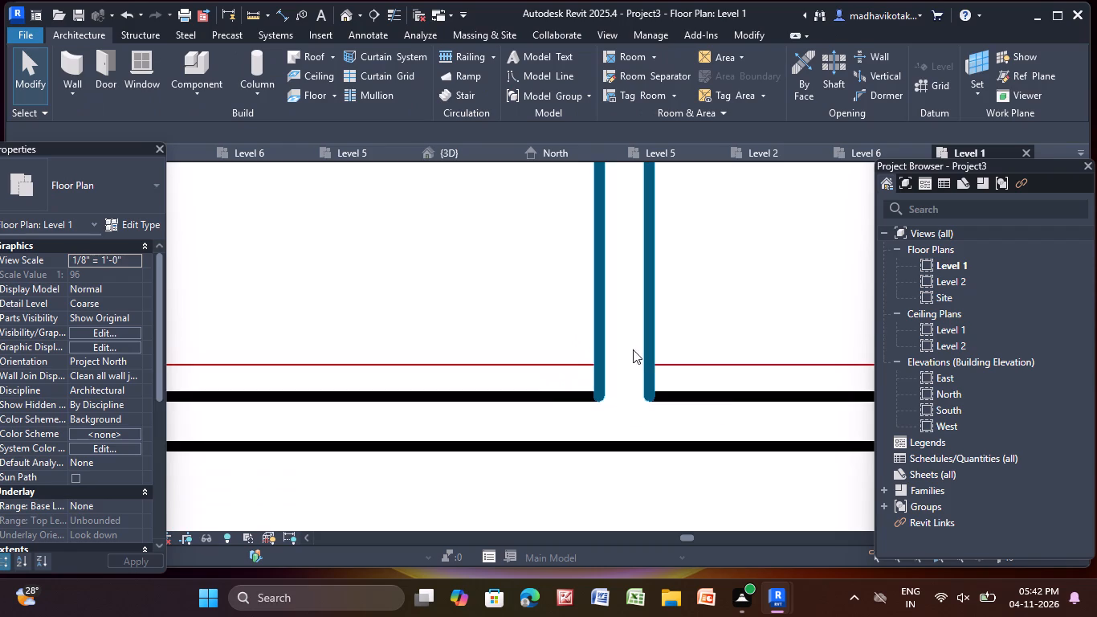
# Check the unit's wall layout in plan and open the default 3D view to examine the wall heights.
pyautogui.scroll(-18, 619, 344)
pyautogui.scroll(-3, 590, 335)
pyautogui.moveTo(588, 345); pyautogui.dragTo(532, 478, button='middle')
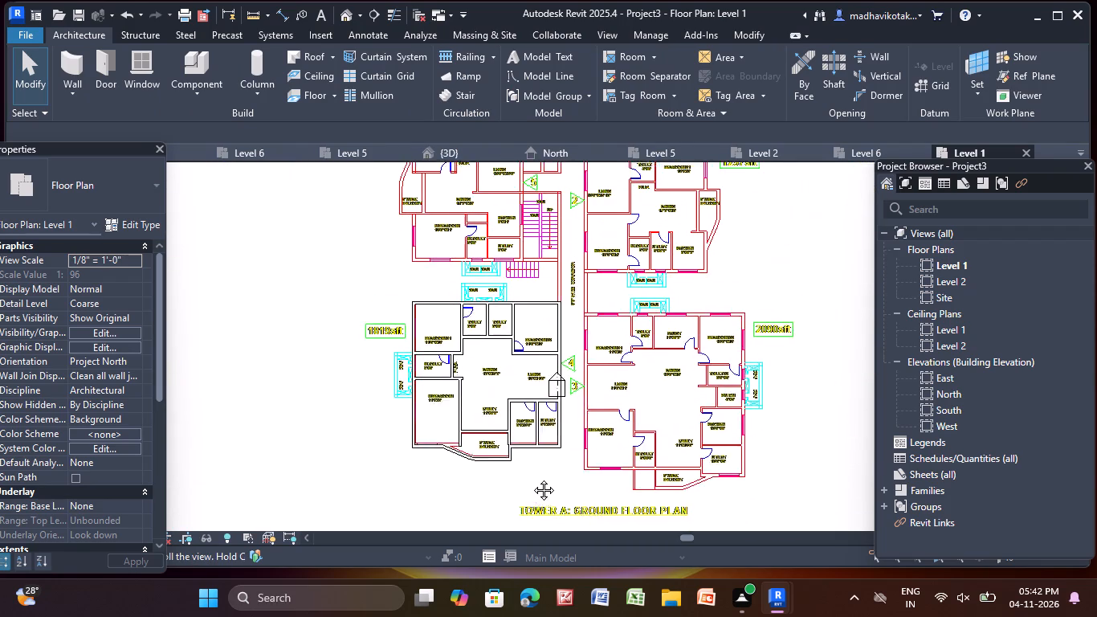
pyautogui.moveTo(532, 478); pyautogui.dragTo(519, 483, button='middle')
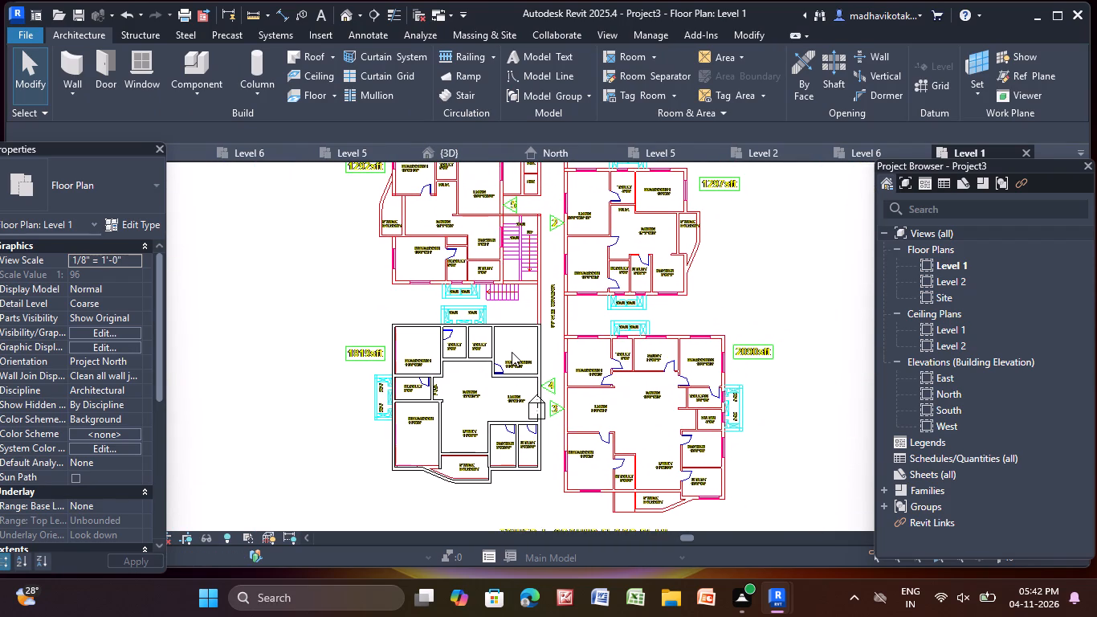
pyautogui.scroll(5, 512, 352)
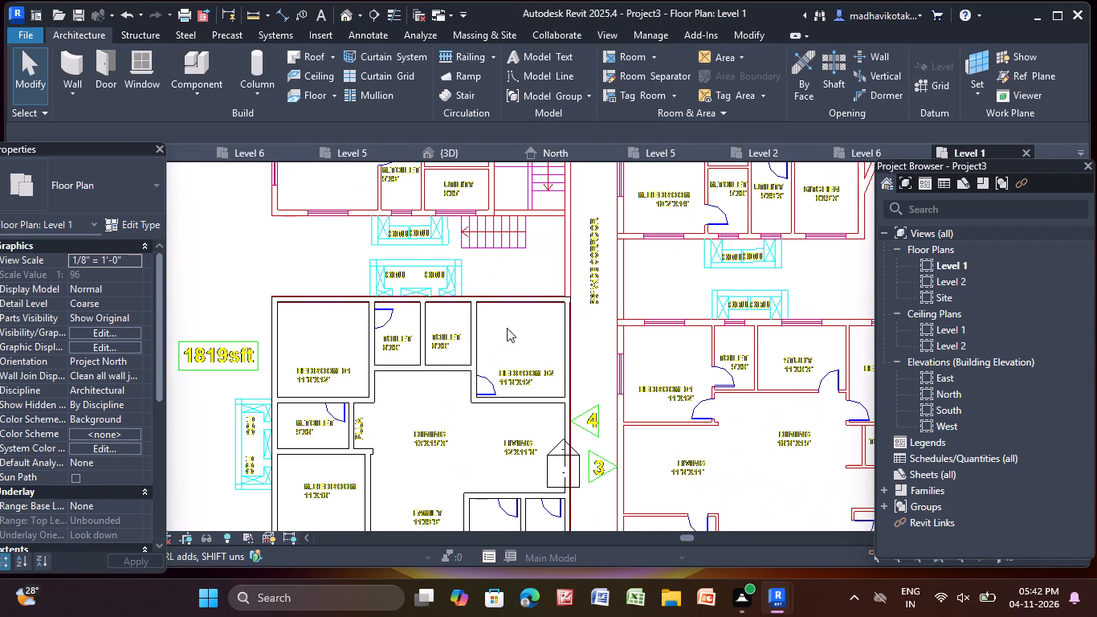
pyautogui.scroll(4, 343, 393)
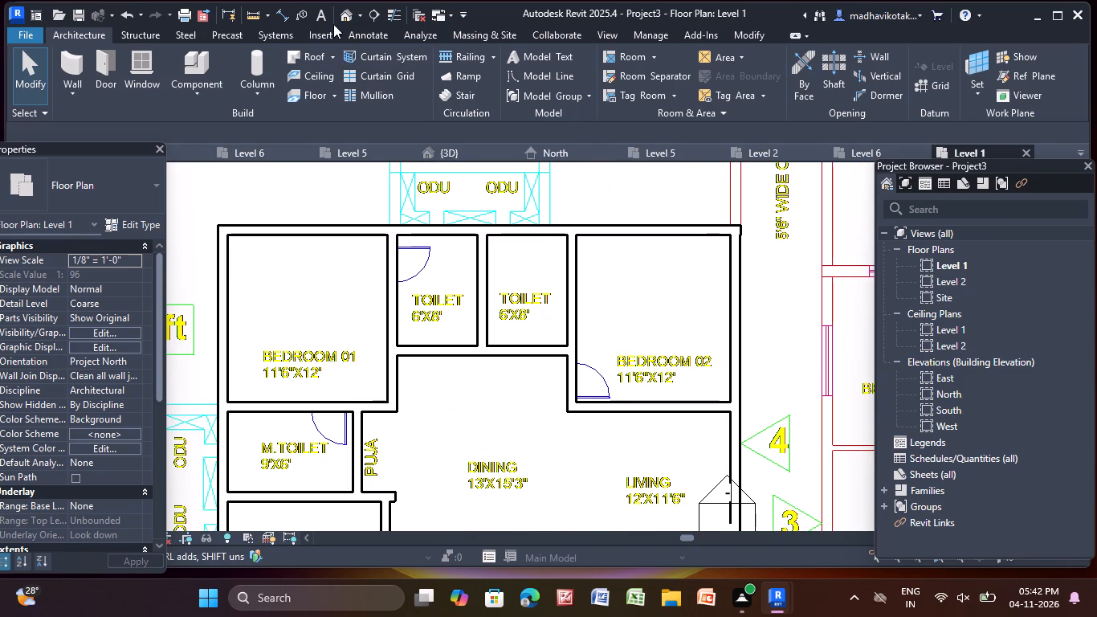
pyautogui.click(345, 10)
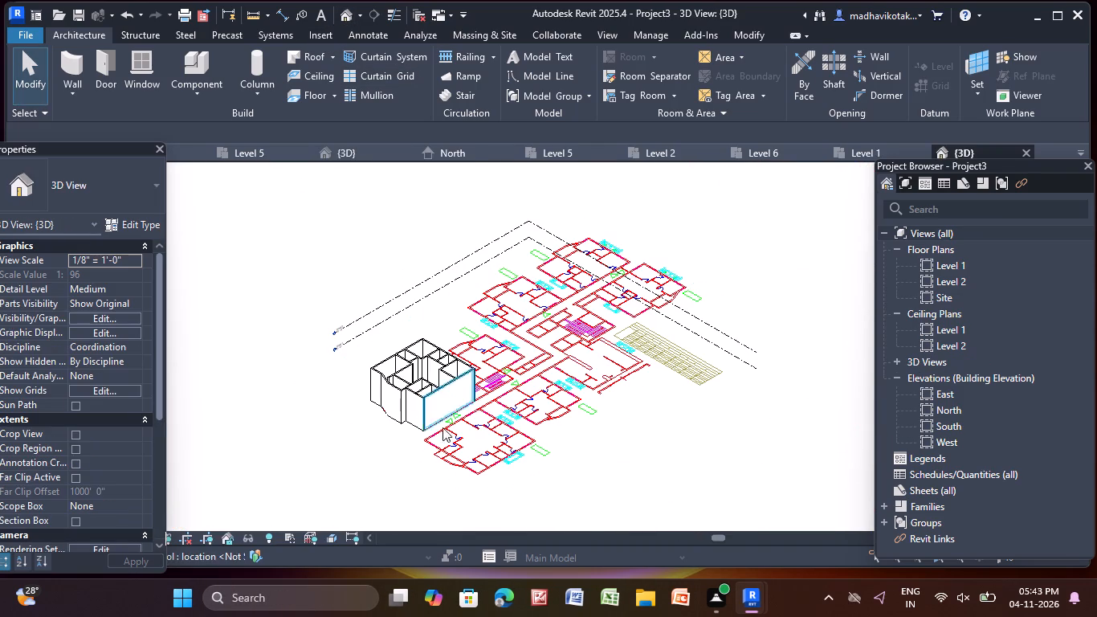
pyautogui.scroll(5, 402, 393)
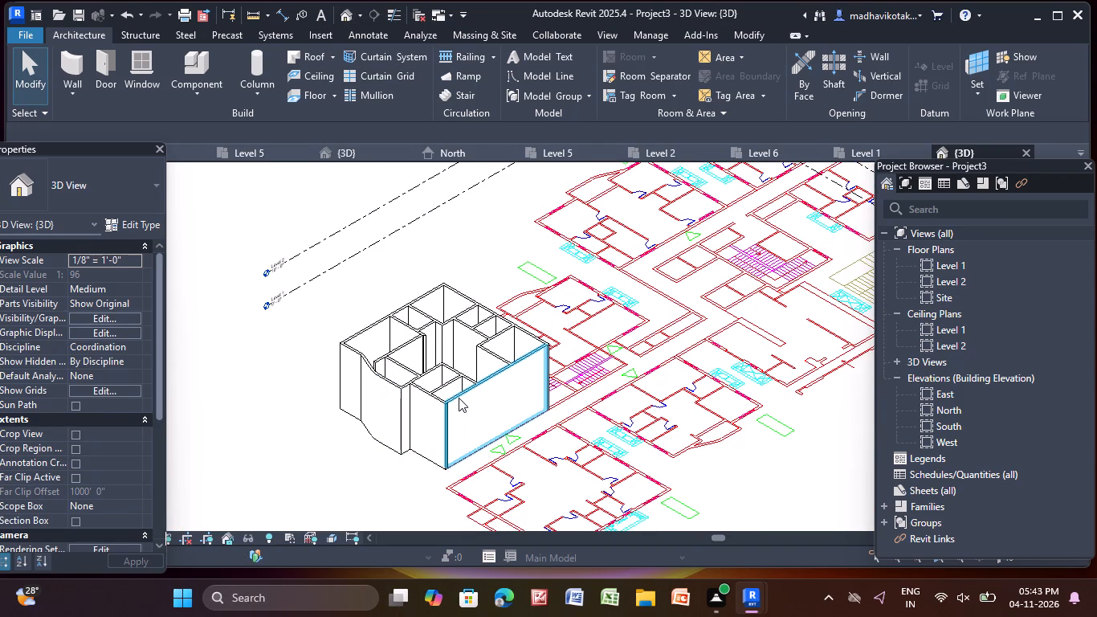
# Set the top constraint of the corridor-side exterior wall and the Kitchen–Utility exterior wall to Up to level: Level 2.
pyautogui.click(460, 394)
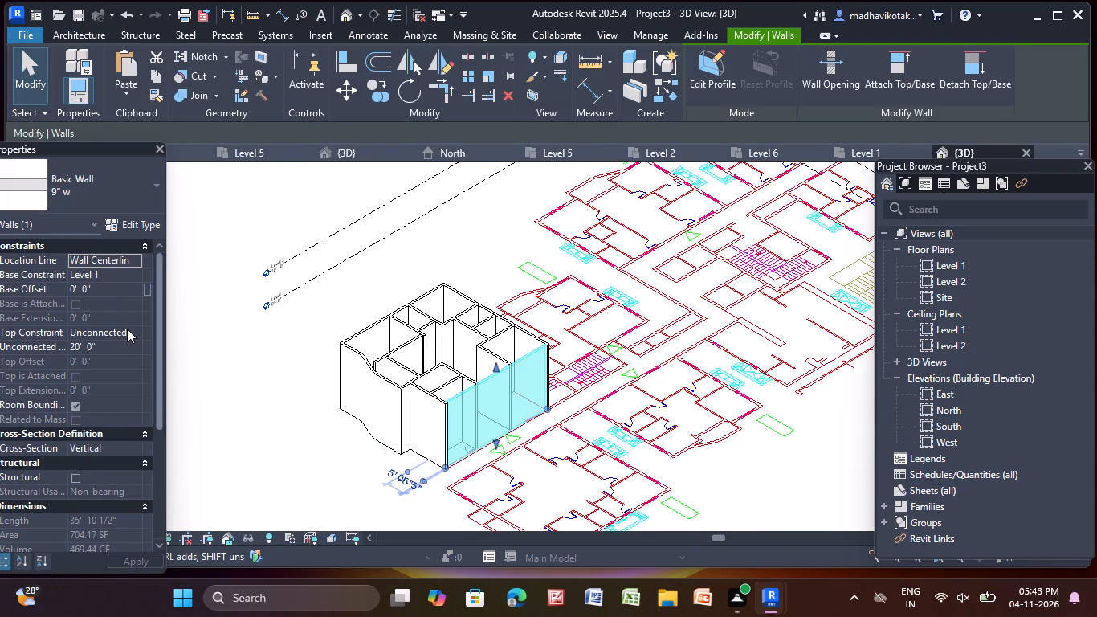
pyautogui.click(128, 330)
pyautogui.click(140, 336)
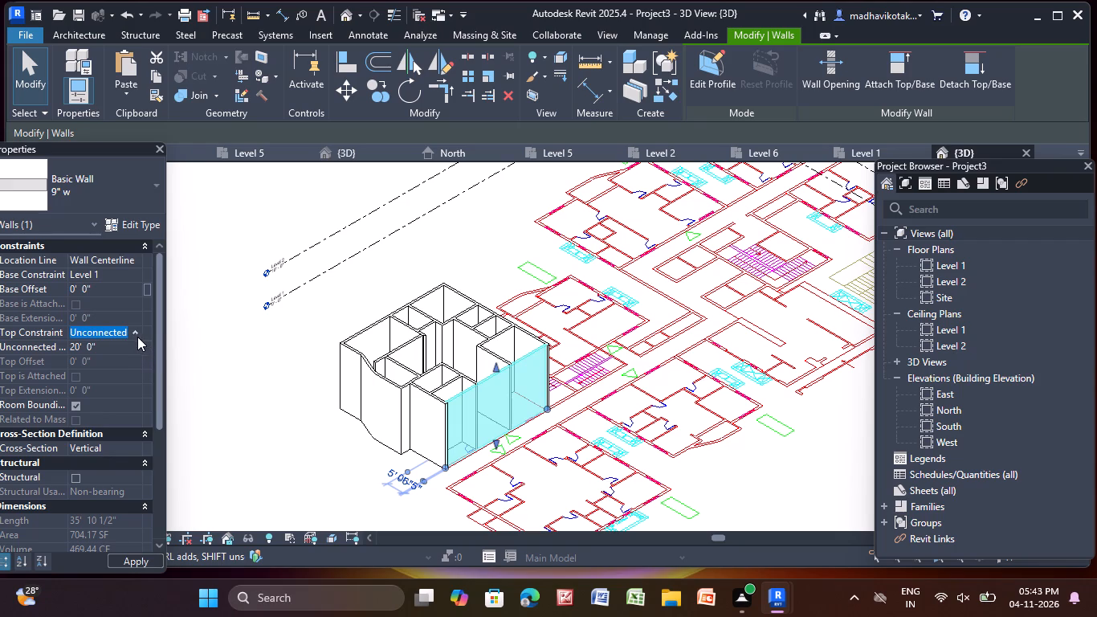
pyautogui.click(133, 372)
pyautogui.click(289, 319)
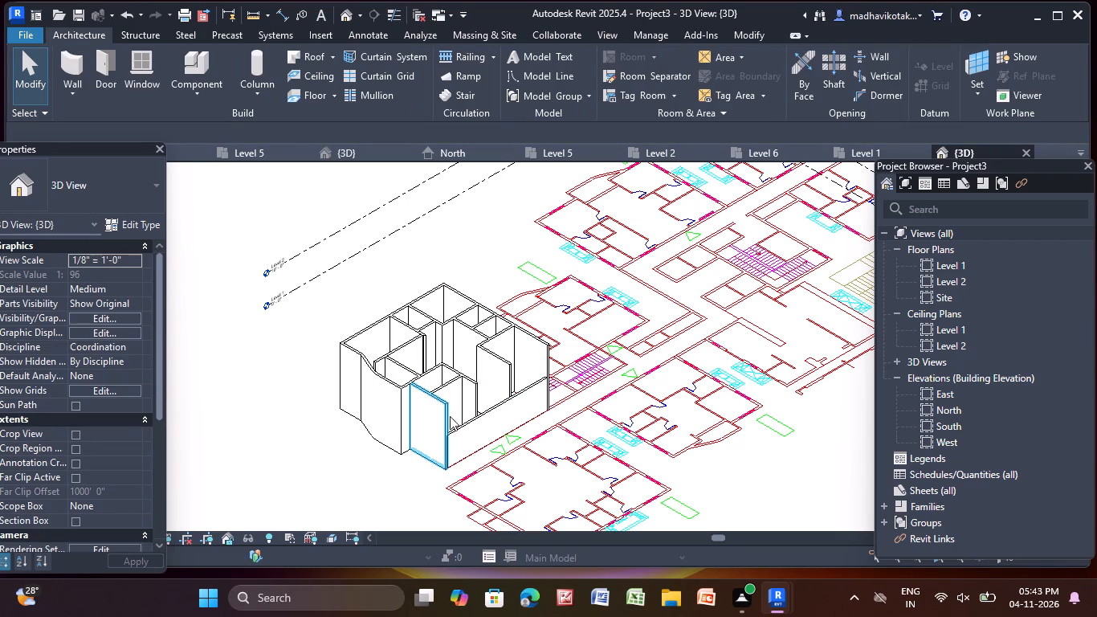
pyautogui.click(434, 426)
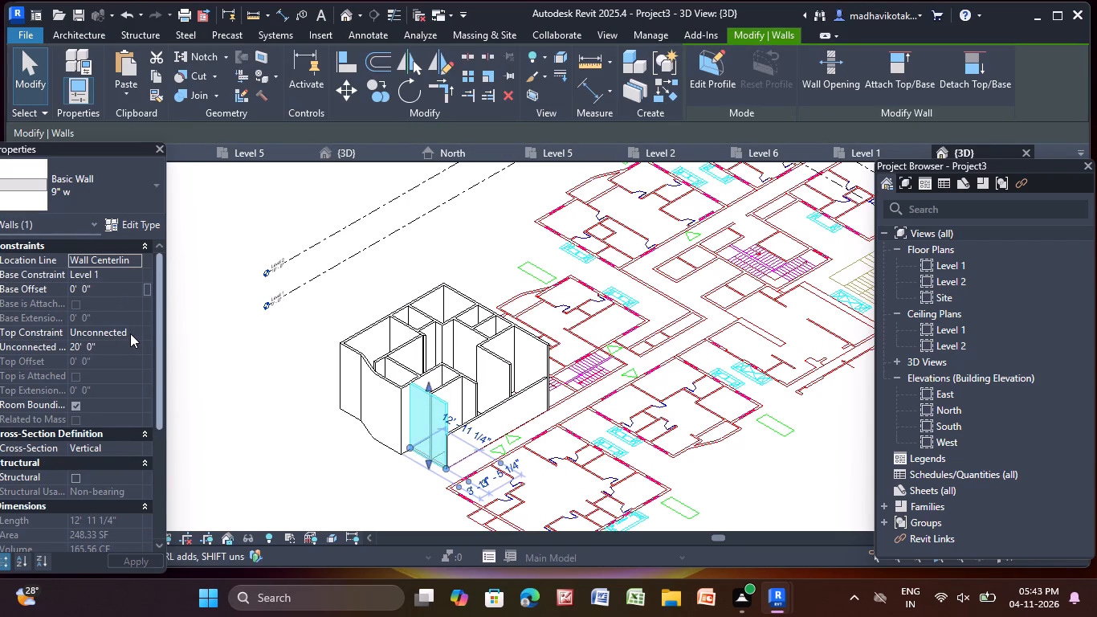
pyautogui.click(131, 333)
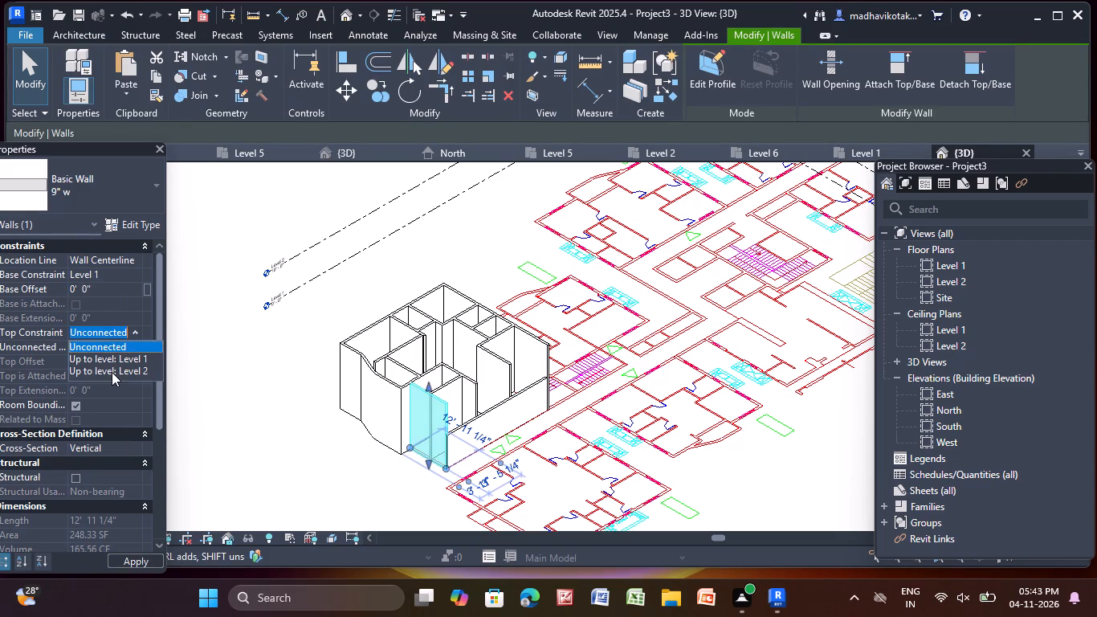
pyautogui.click(112, 372)
pyautogui.click(281, 325)
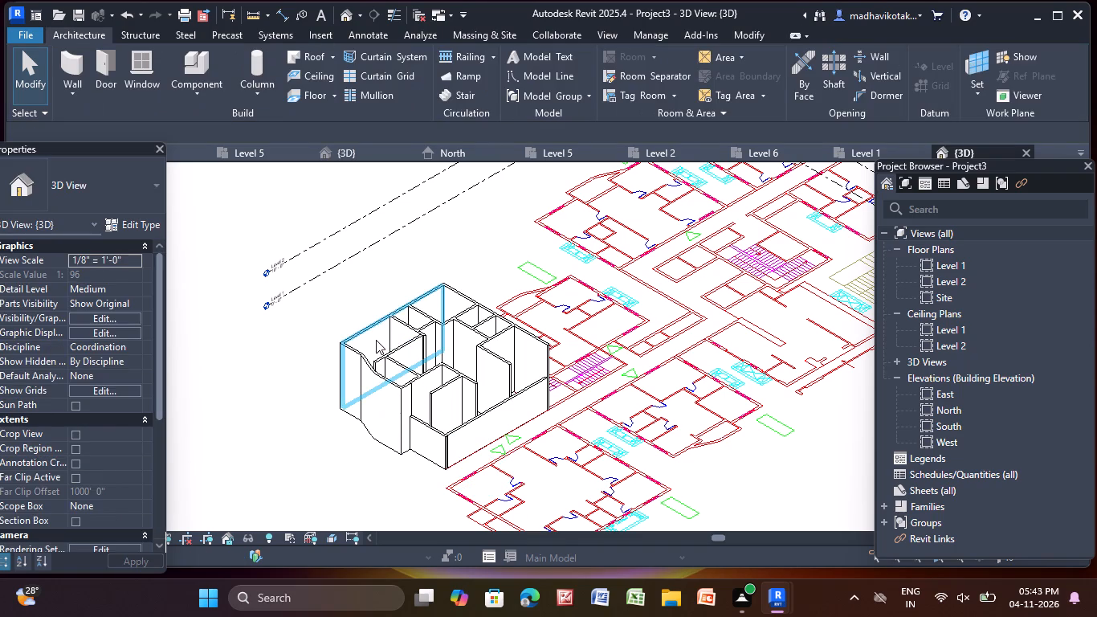
# Constrain the tops of the long exterior walls on the M.Toilet side and along the bedrooms and toilets to Level 2.
pyautogui.click(376, 340)
pyautogui.click(133, 334)
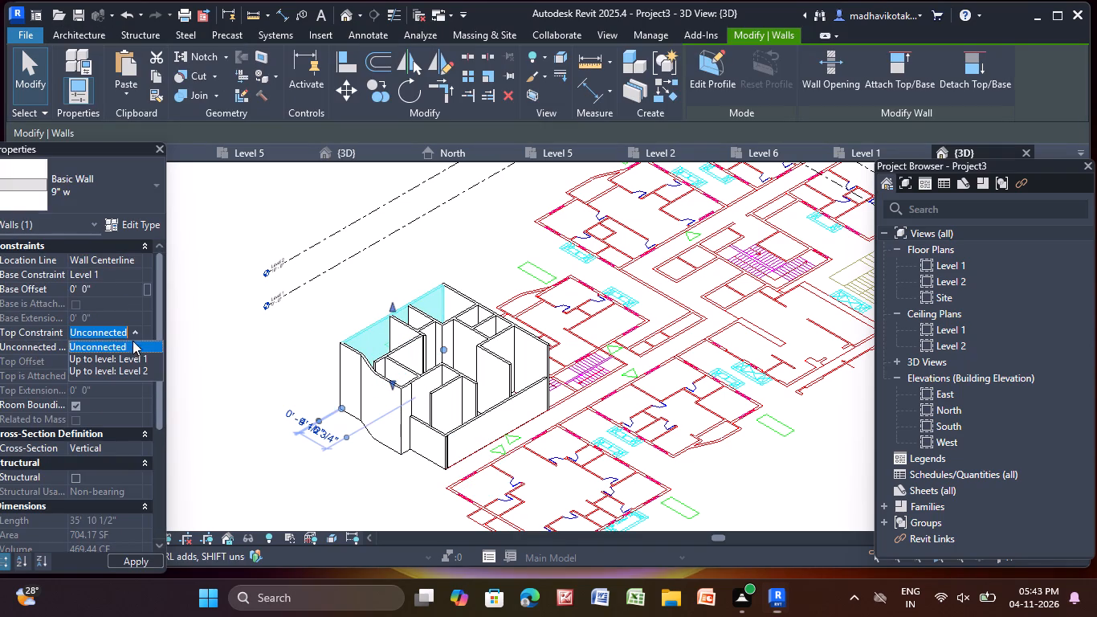
pyautogui.click(127, 371)
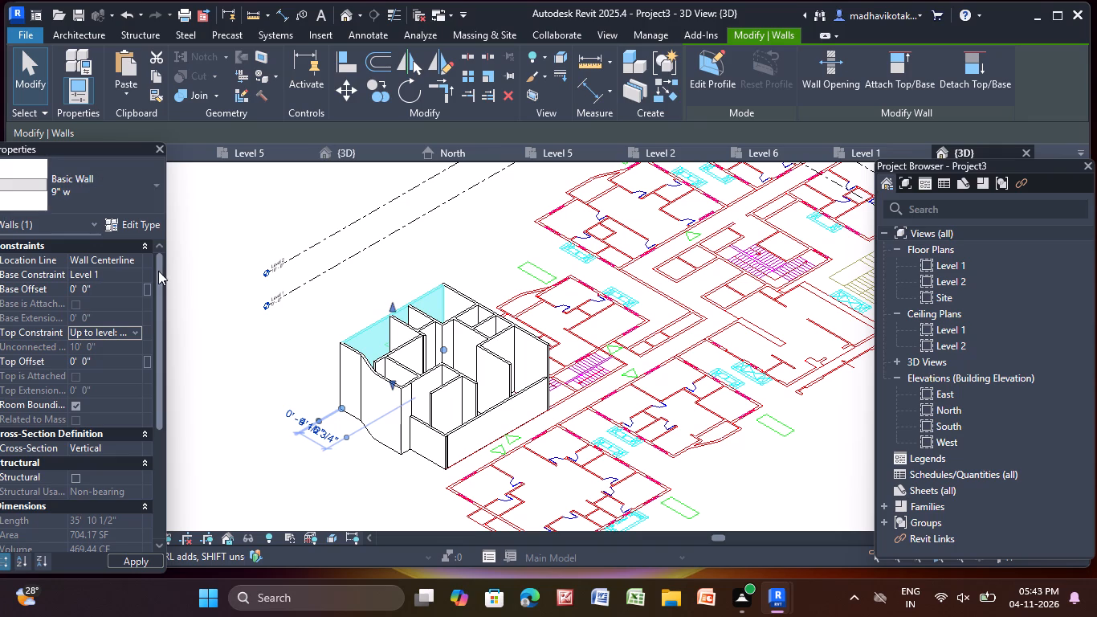
pyautogui.click(206, 326)
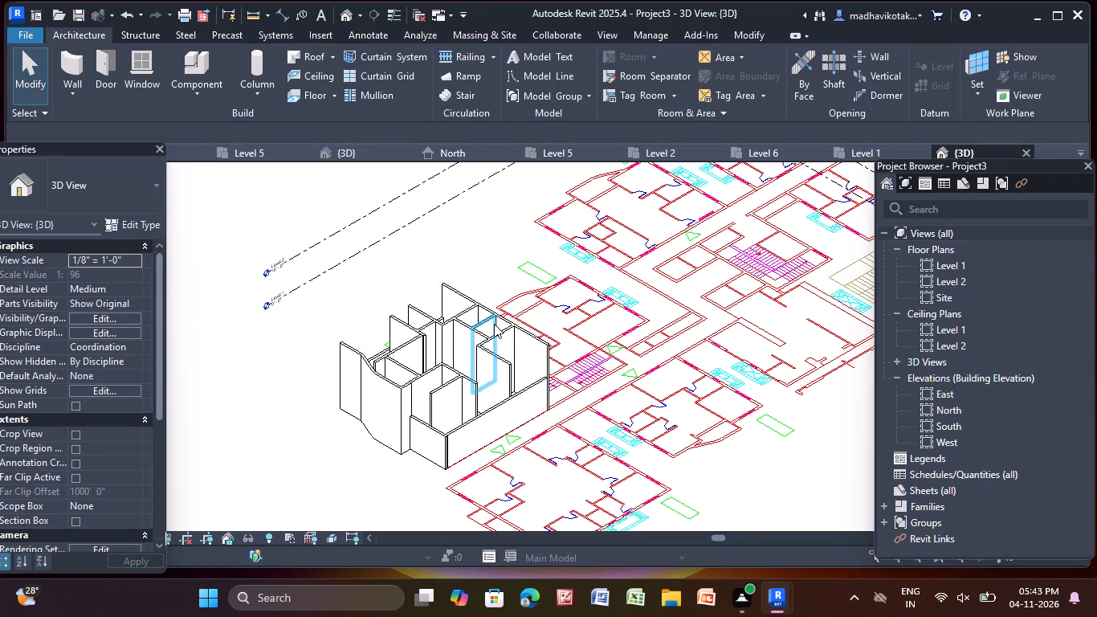
pyautogui.scroll(10, 487, 315)
pyautogui.click(471, 304)
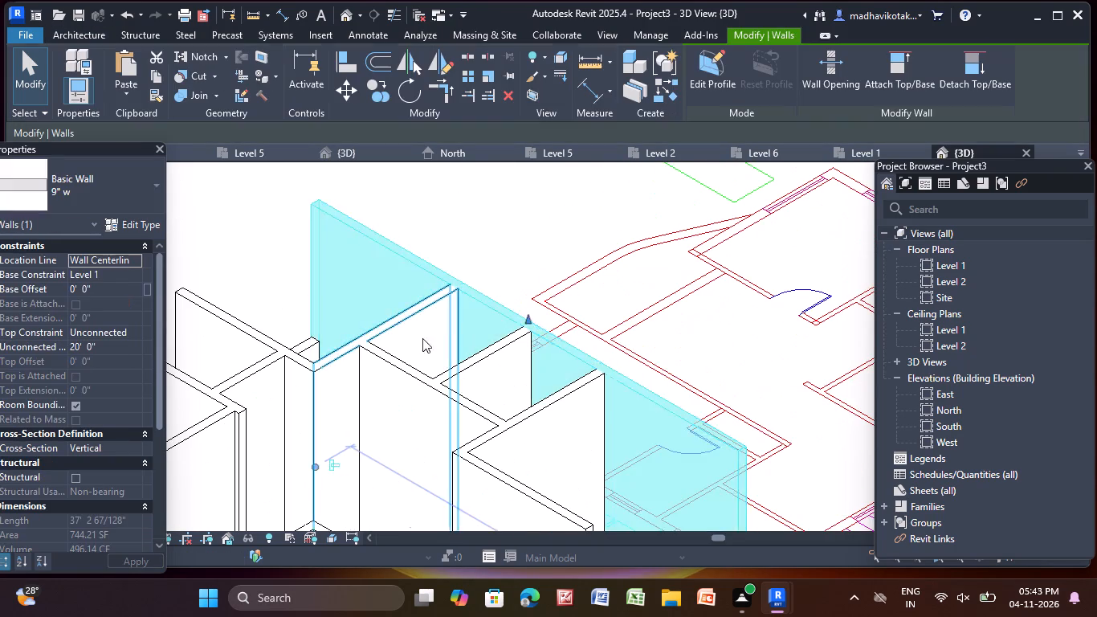
pyautogui.scroll(-4, 400, 353)
pyautogui.click(133, 330)
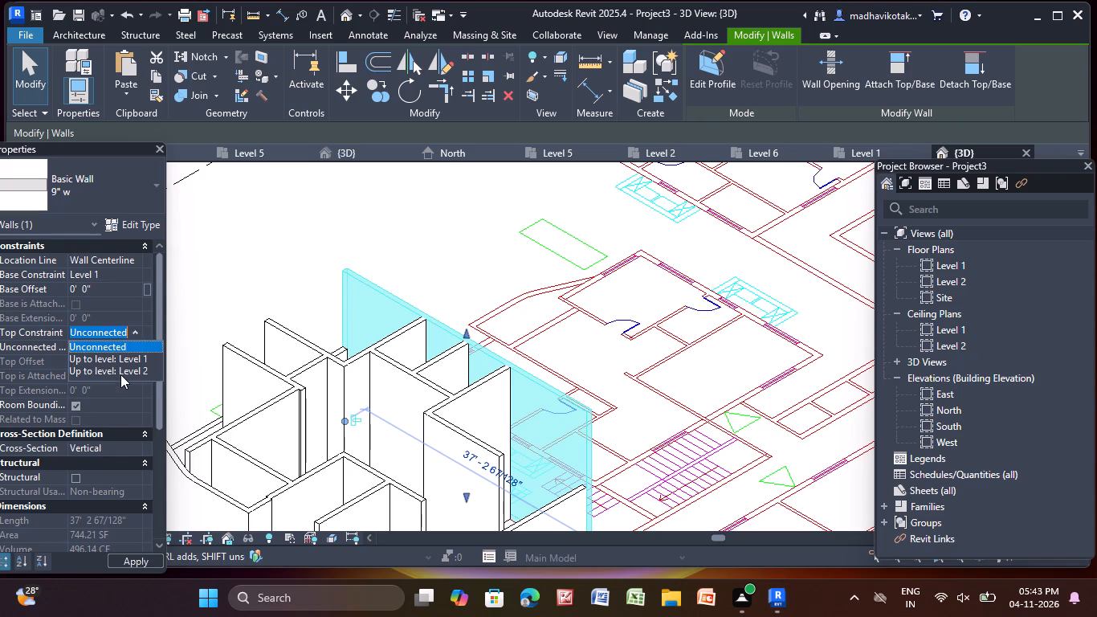
pyautogui.click(124, 370)
pyautogui.scroll(-4, 275, 314)
pyautogui.moveTo(353, 439); pyautogui.dragTo(459, 368, button='middle')
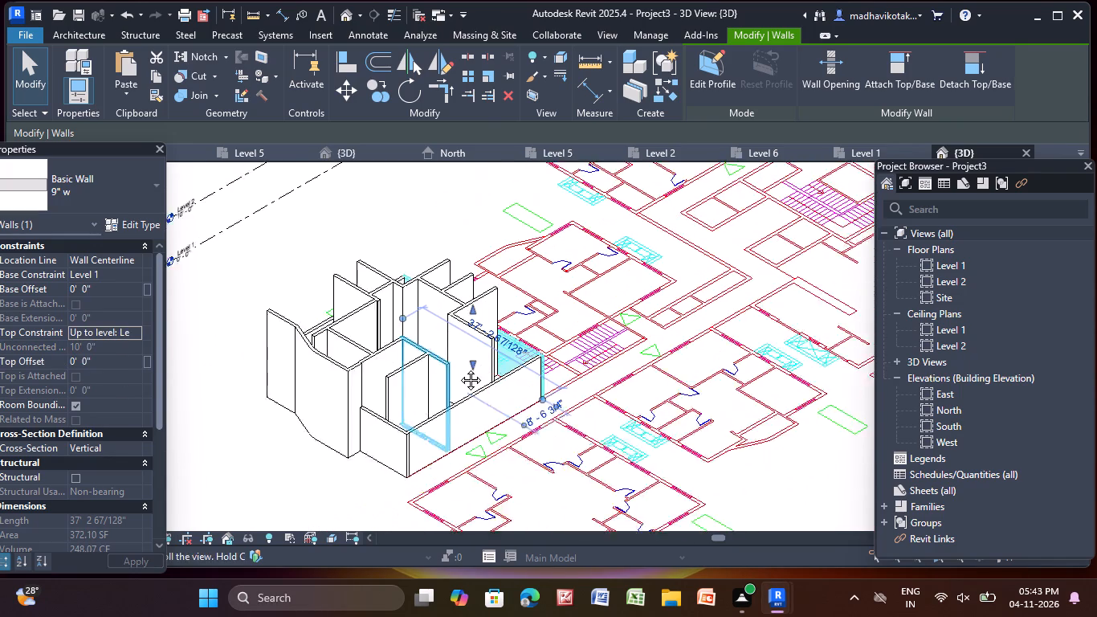
pyautogui.moveTo(459, 368); pyautogui.dragTo(487, 349, button='middle')
# Set the top constraint of the balcony's straight, curved and angled outer walls to Up to level: Level 2.
pyautogui.scroll(4, 416, 373)
pyautogui.click(345, 345)
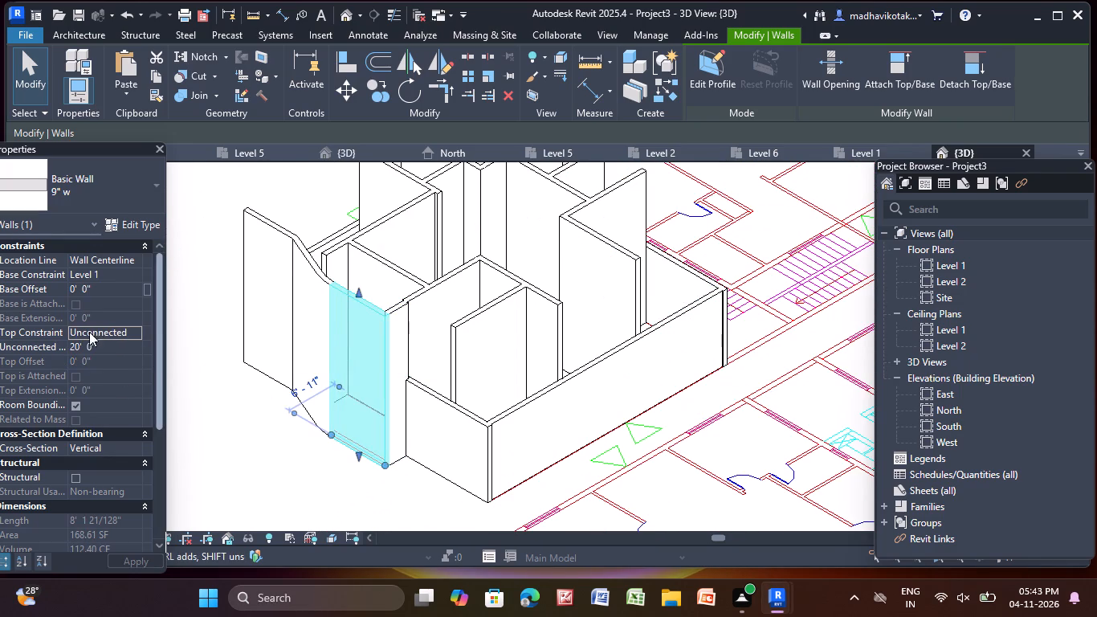
pyautogui.click(136, 327)
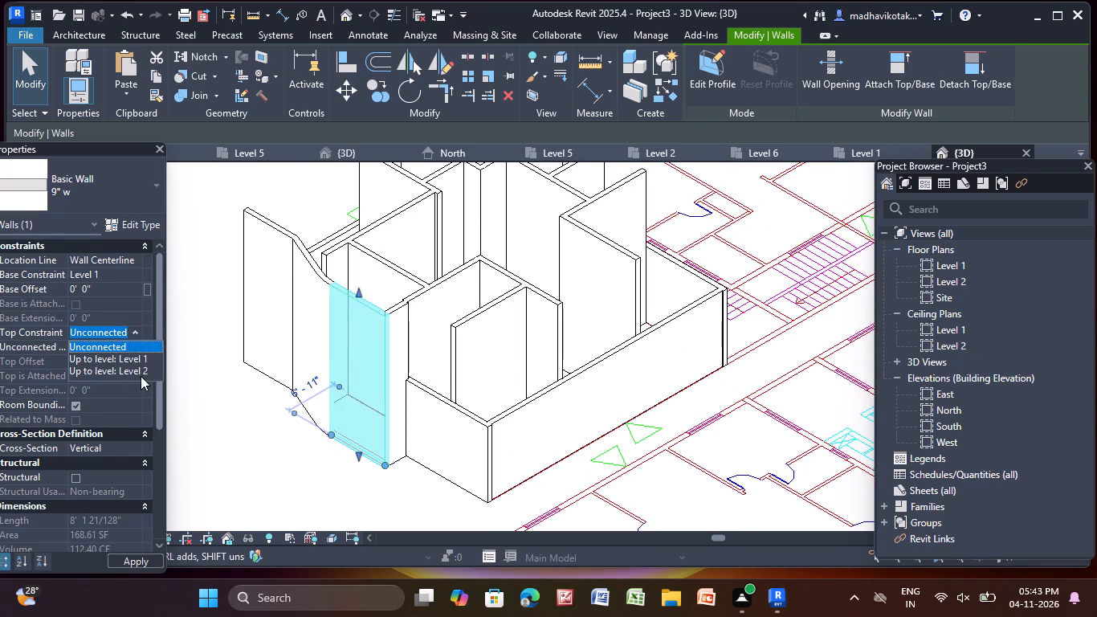
pyautogui.click(142, 374)
pyautogui.click(223, 349)
pyautogui.click(316, 324)
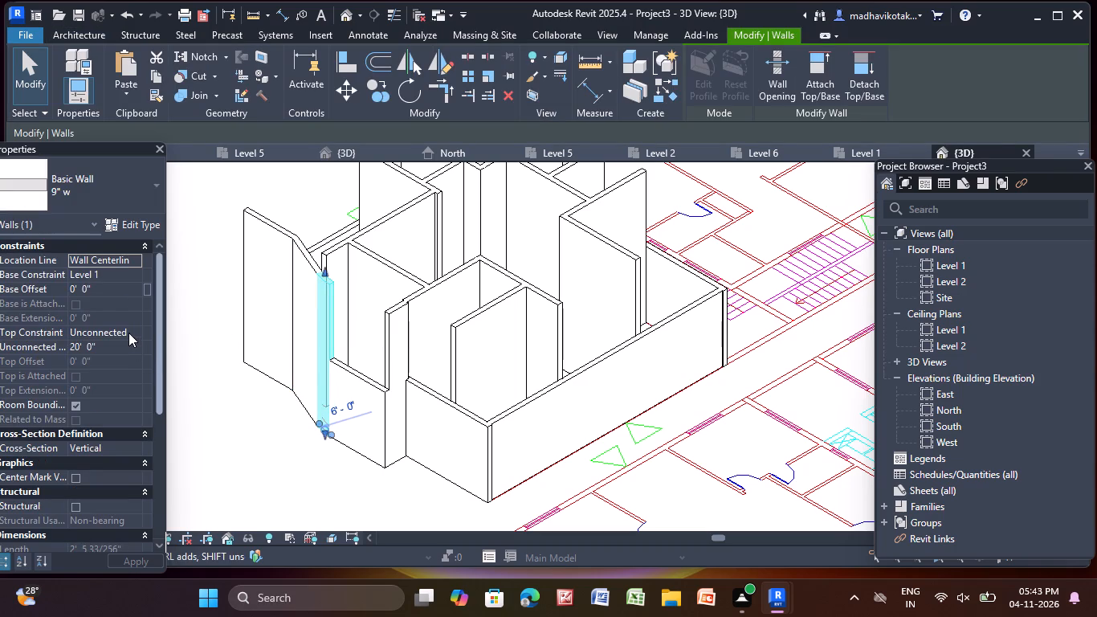
pyautogui.click(128, 331)
pyautogui.click(137, 333)
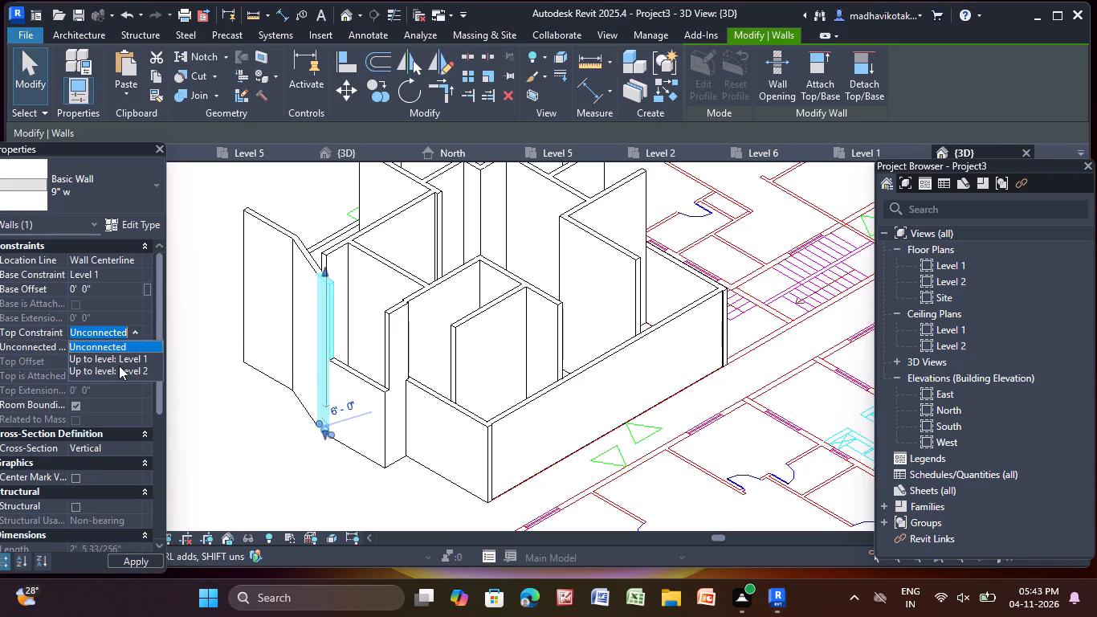
pyautogui.click(112, 372)
pyautogui.click(179, 320)
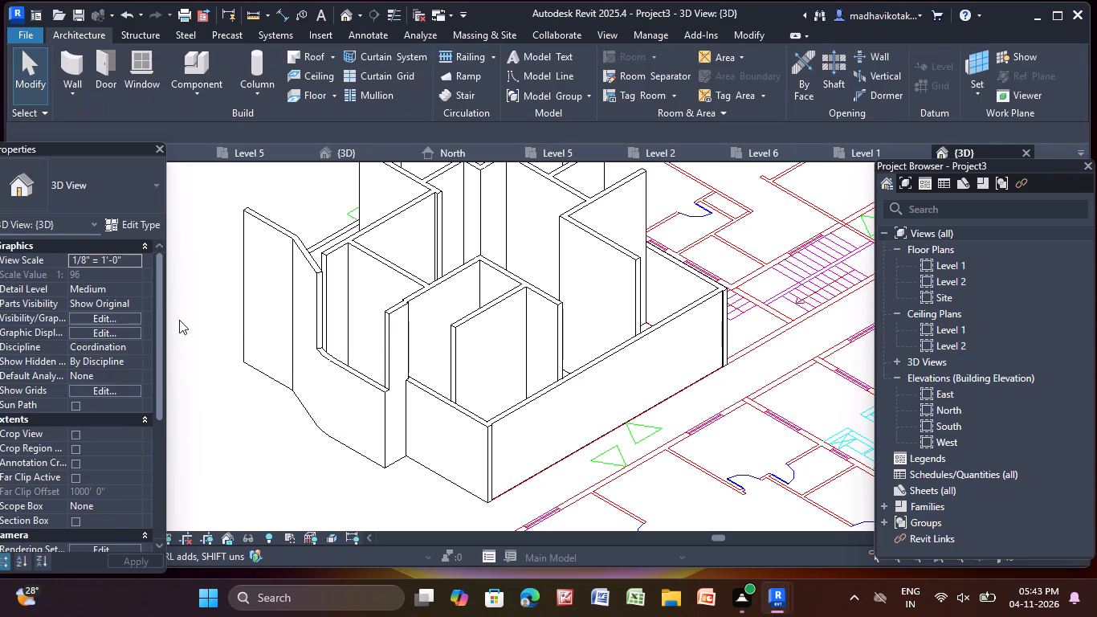
pyautogui.click(302, 289)
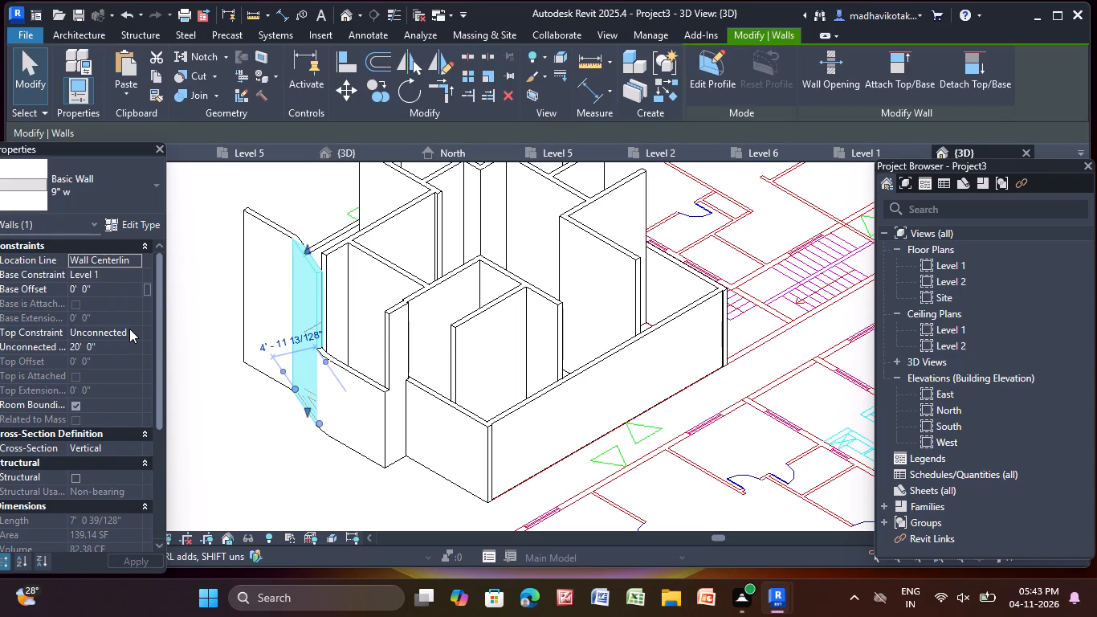
pyautogui.click(131, 333)
pyautogui.click(126, 370)
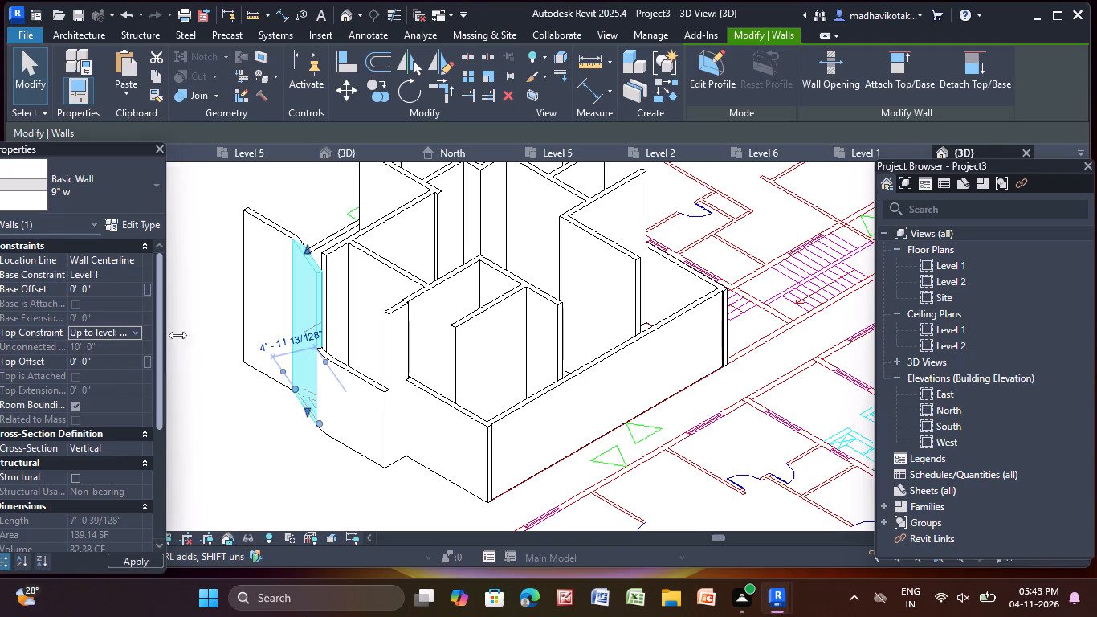
pyautogui.click(185, 324)
# Set the top constraint of the master bedroom's exterior wall beside the balcony to Up to level: Level 2.
pyautogui.click(277, 300)
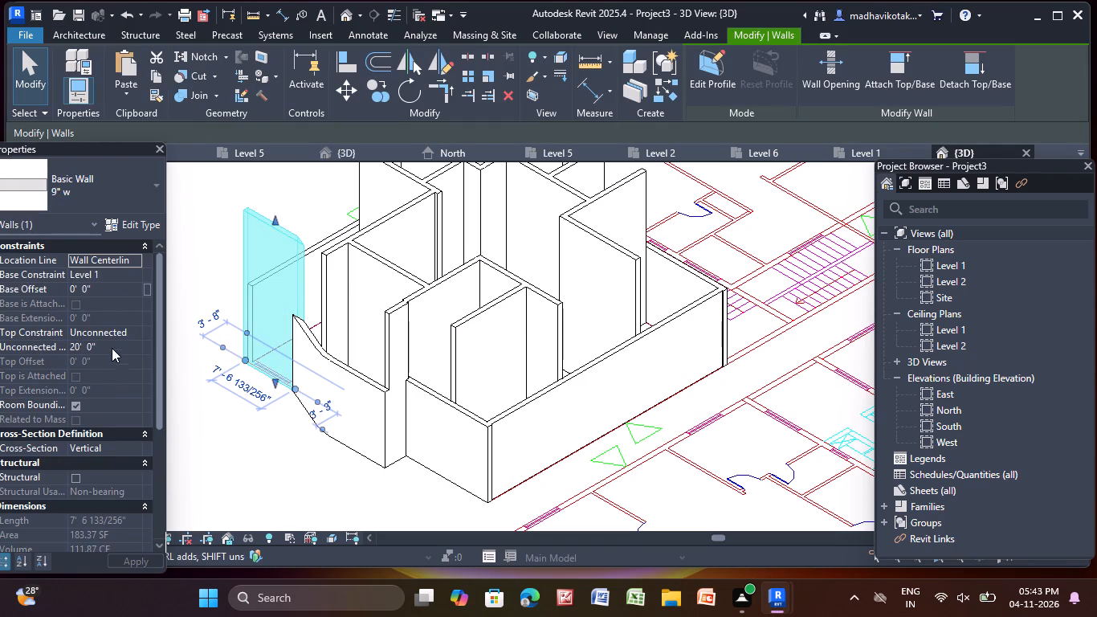
pyautogui.click(130, 330)
pyautogui.click(131, 372)
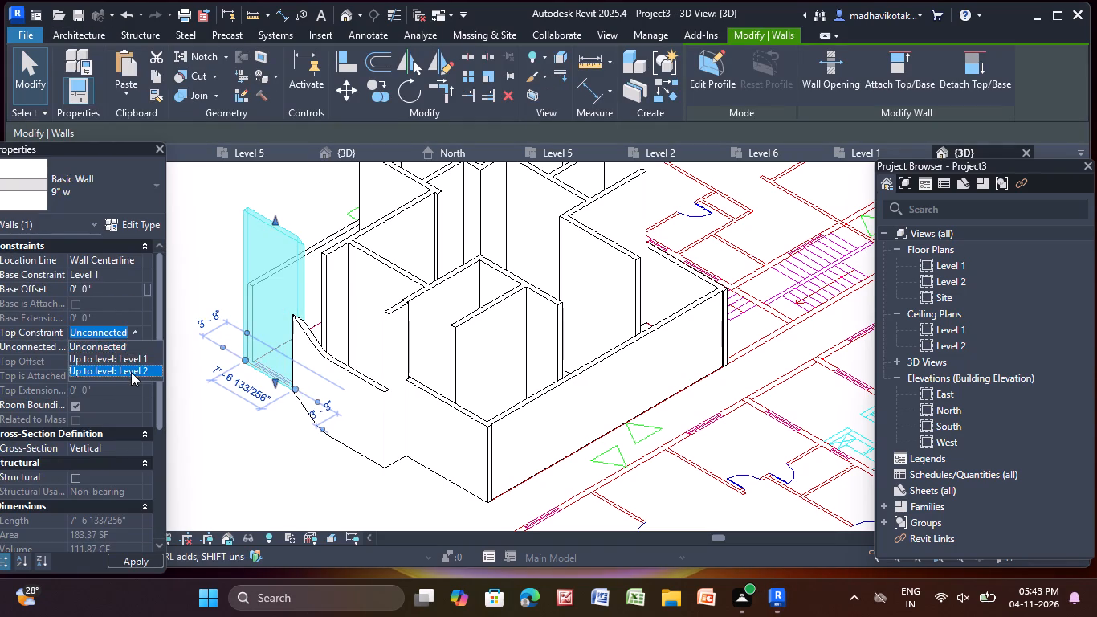
pyautogui.click(237, 231)
pyautogui.moveTo(576, 369); pyautogui.dragTo(573, 396, button='middle')
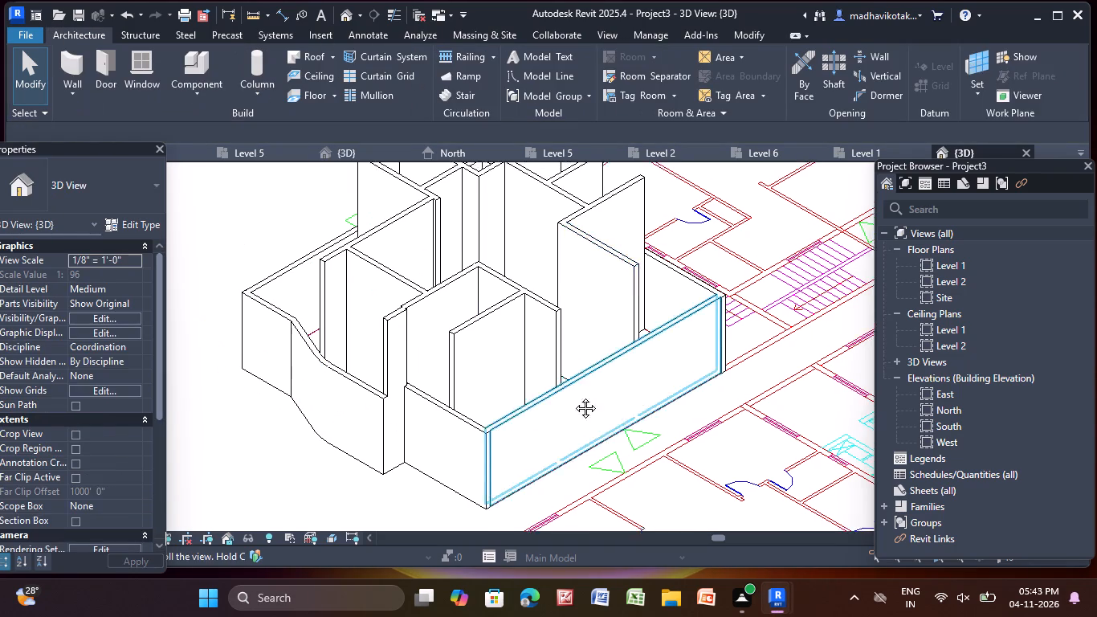
# Set the top constraint of the two adjoining 4.5" partitions enclosing the corner room beside the long exterior wall to Up to level: Level 2.
pyautogui.moveTo(573, 396); pyautogui.dragTo(574, 512, button='middle')
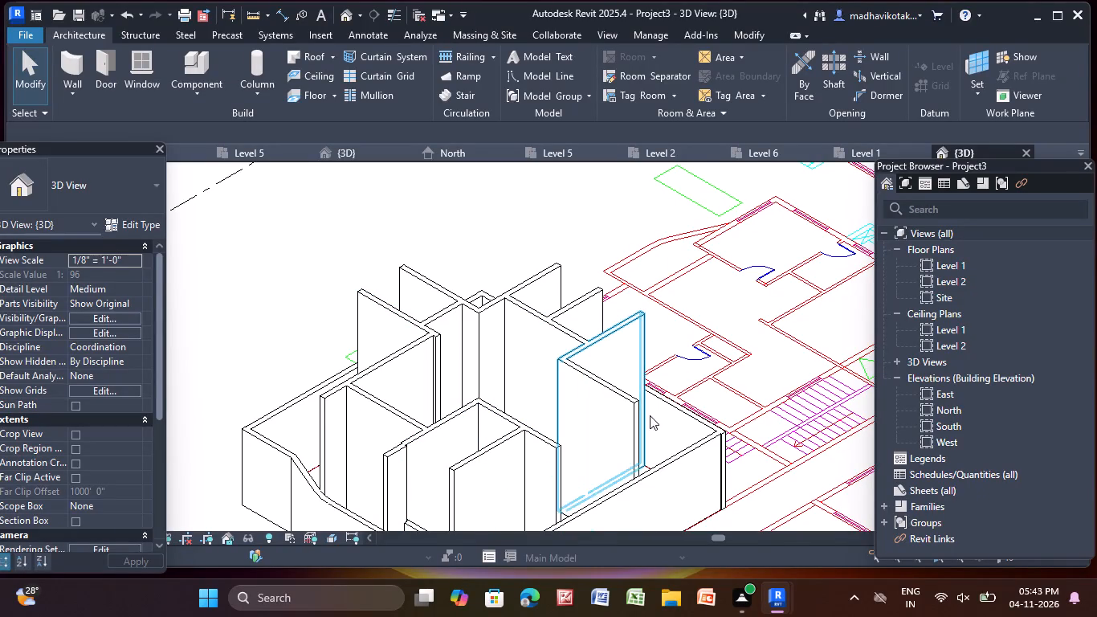
pyautogui.click(608, 439)
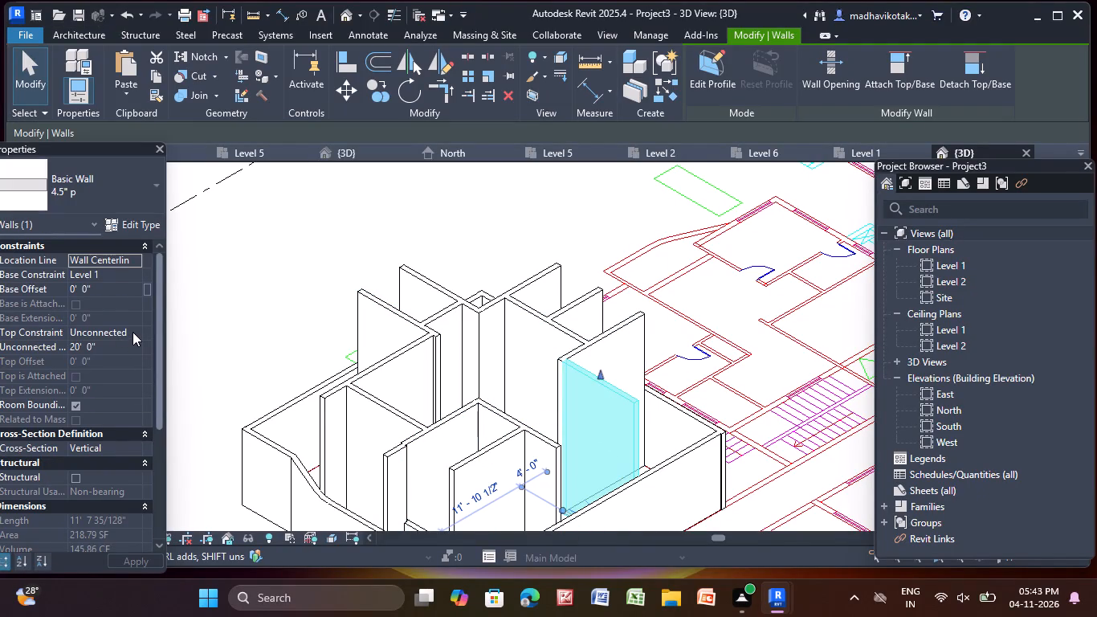
pyautogui.click(133, 332)
pyautogui.click(120, 370)
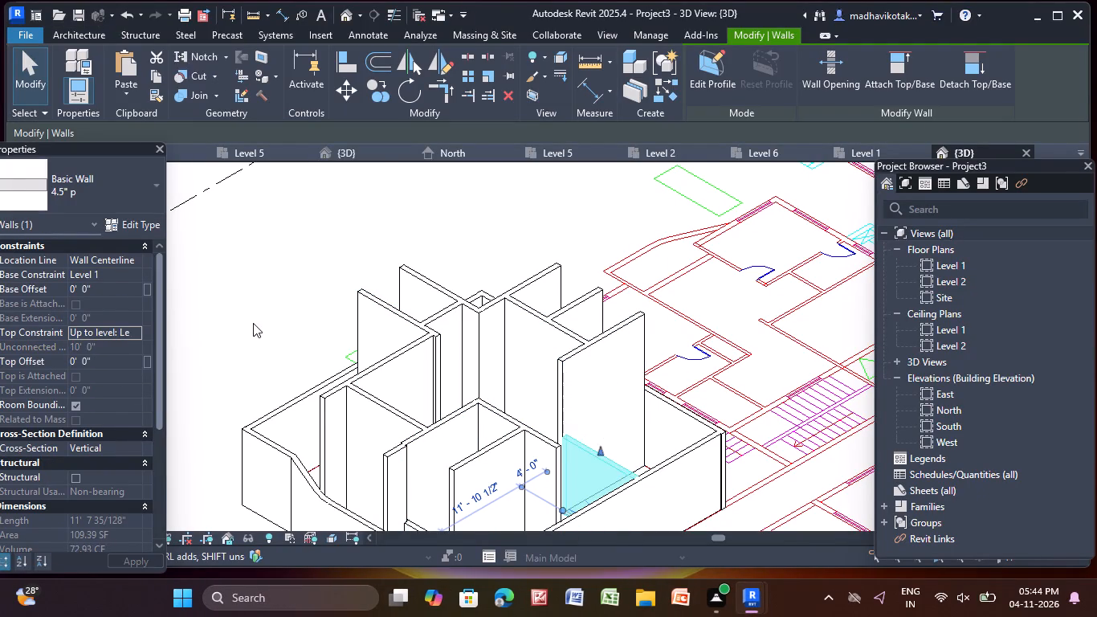
pyautogui.click(253, 323)
pyautogui.click(578, 402)
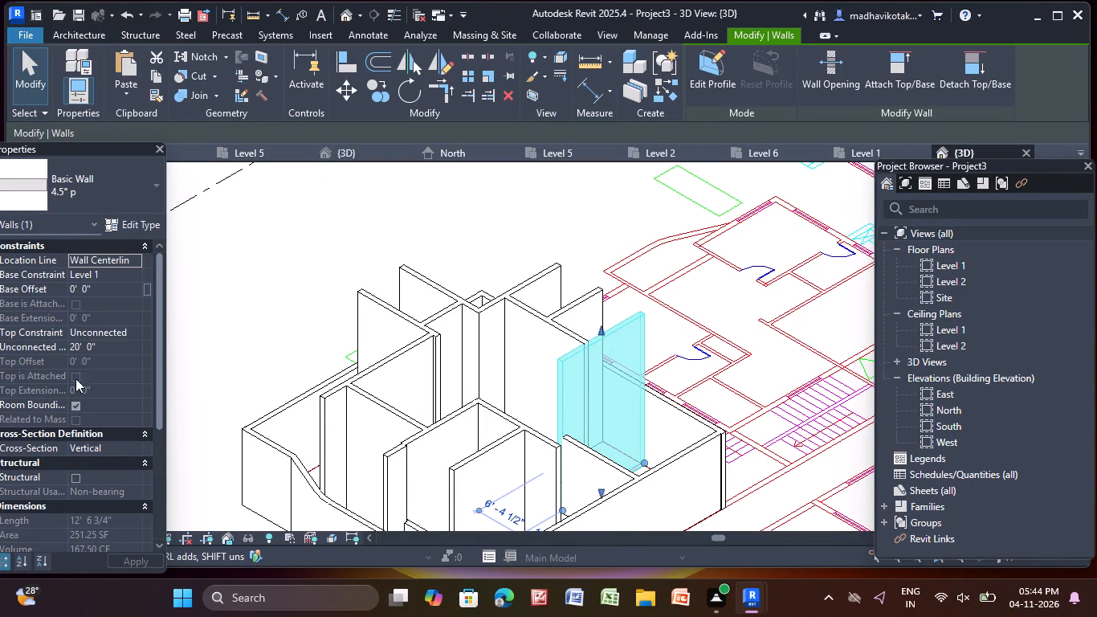
pyautogui.click(134, 331)
pyautogui.click(125, 374)
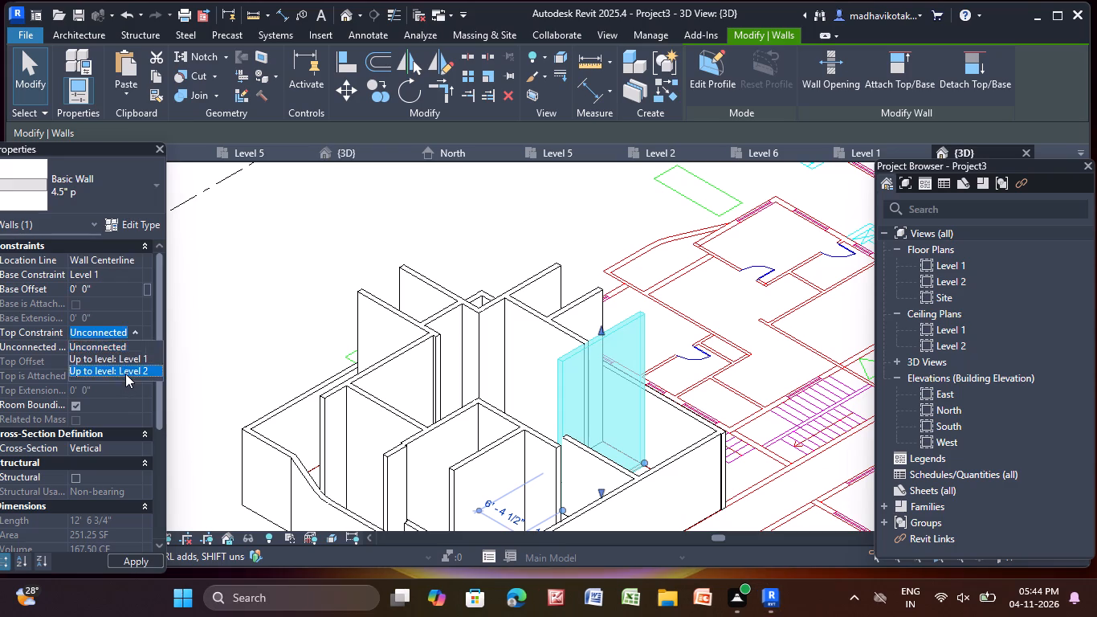
pyautogui.click(258, 321)
# Constrain the tops of the 4.5" cross wall off the bedroom-side exterior wall and the 9" cross wall behind the balcony to Level 2.
pyautogui.click(383, 331)
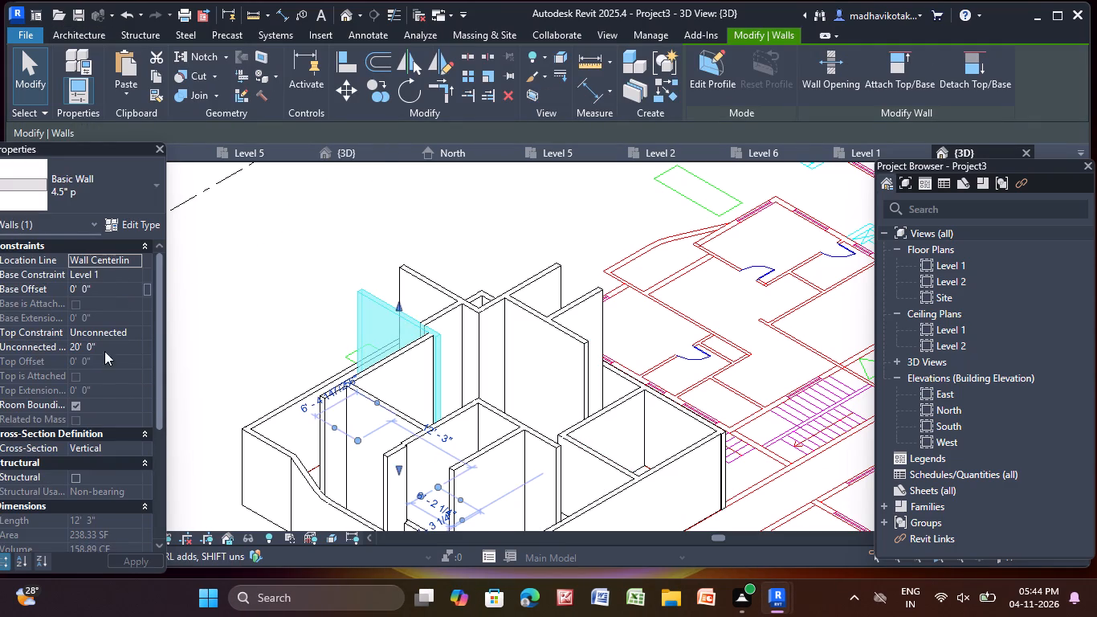
pyautogui.click(133, 333)
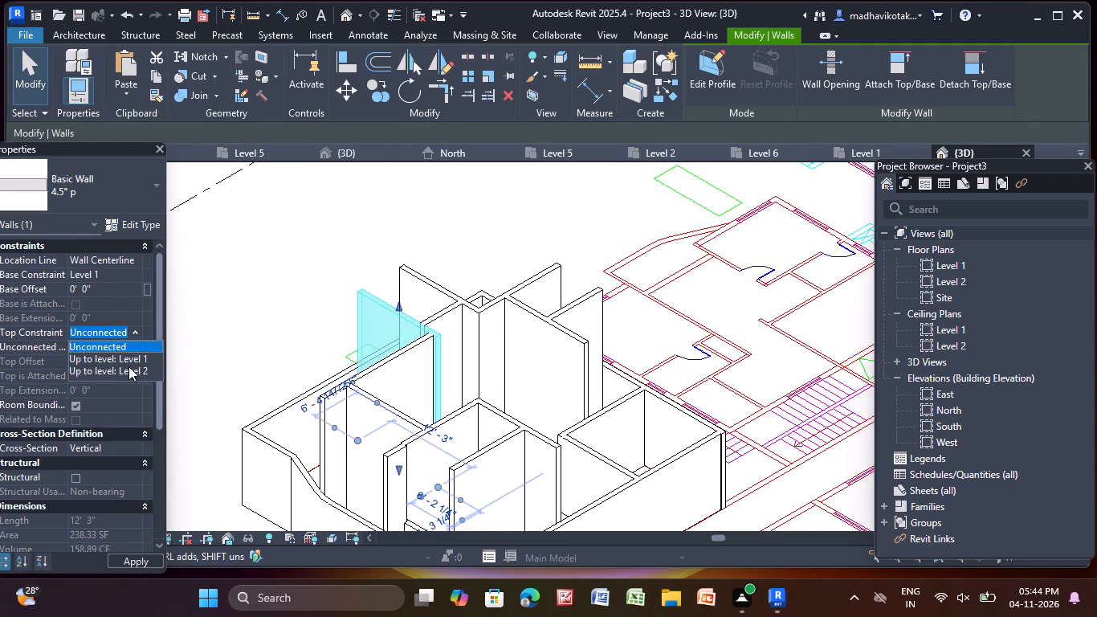
pyautogui.click(128, 366)
pyautogui.click(260, 328)
pyautogui.click(369, 408)
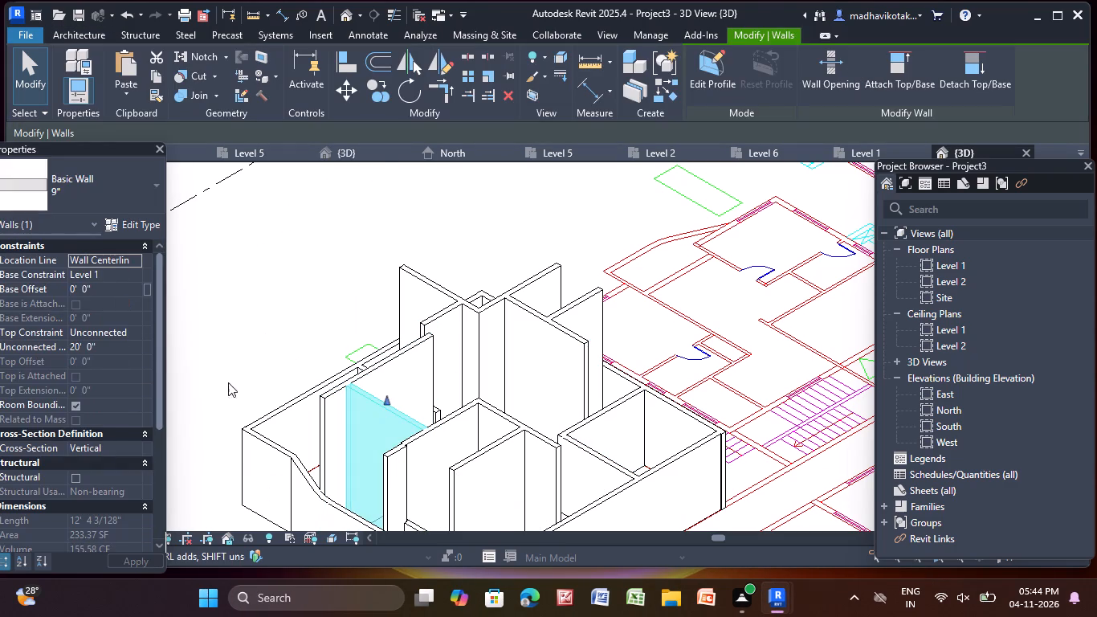
pyautogui.click(129, 329)
pyautogui.click(136, 373)
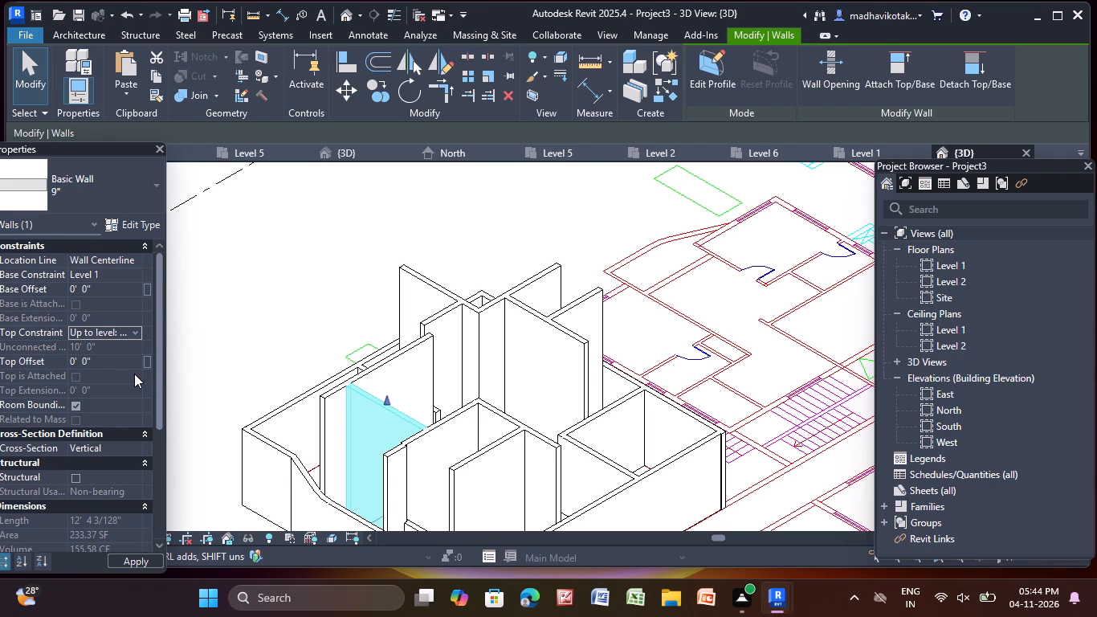
pyautogui.click(242, 273)
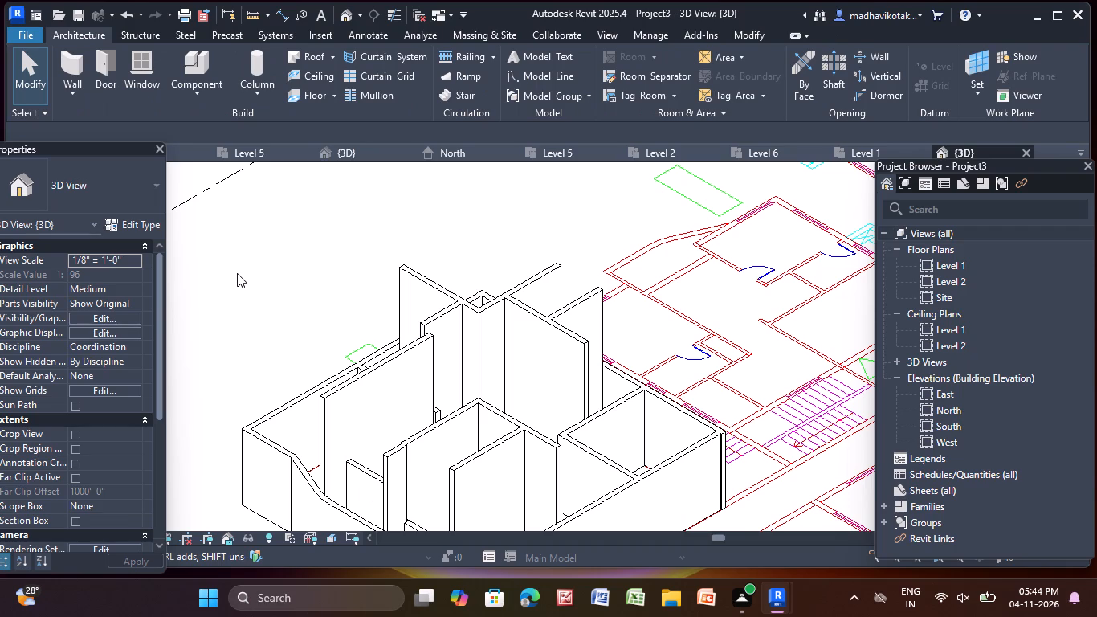
# Constrain the tops of the short 4.5" toilet partition and the adjacent 4.5" cross wall off the bedroom-side exterior wall to Level 2.
pyautogui.click(448, 313)
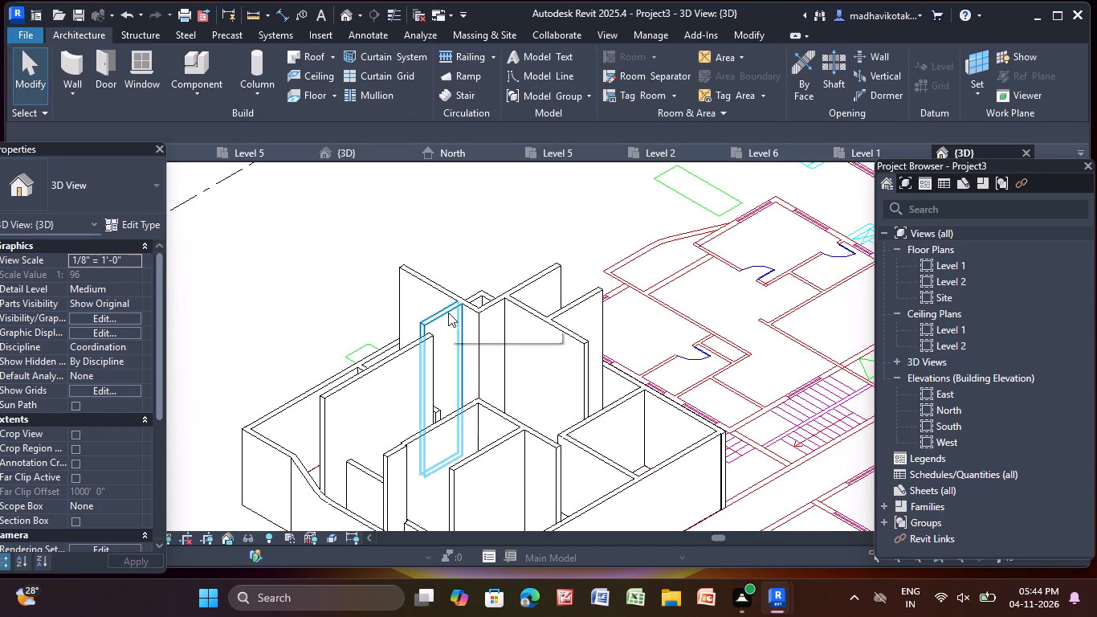
pyautogui.click(135, 333)
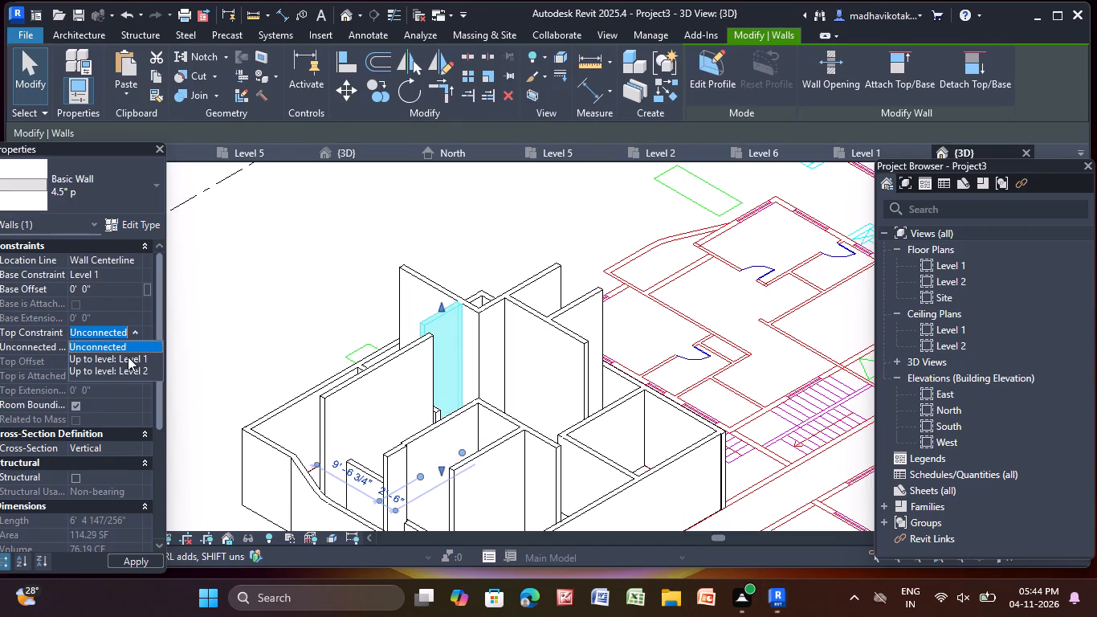
pyautogui.click(126, 373)
pyautogui.click(278, 304)
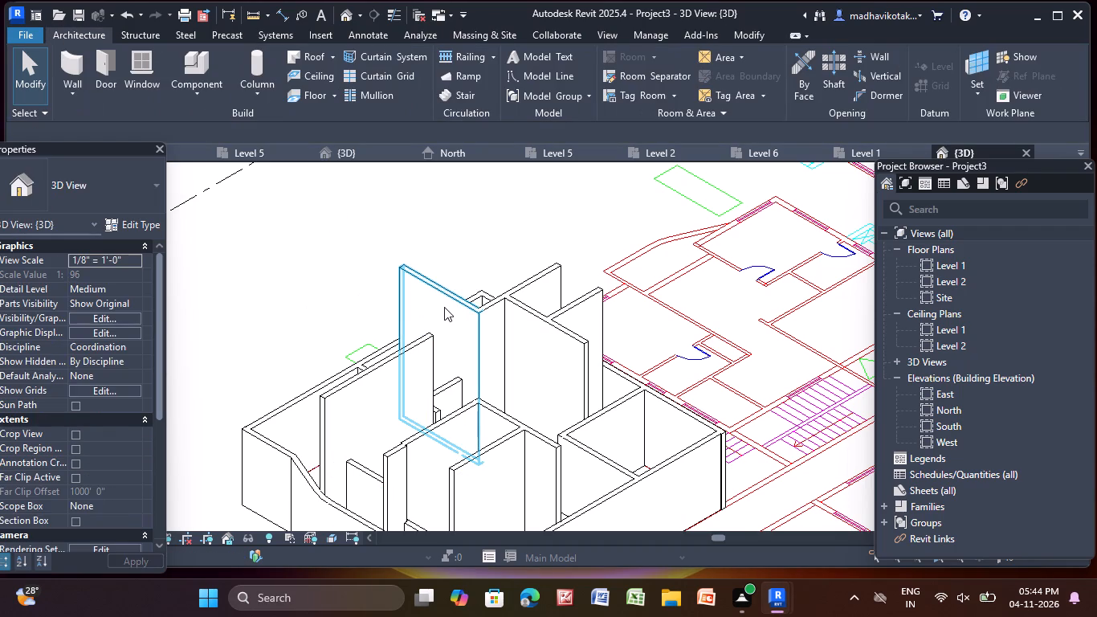
pyautogui.click(444, 307)
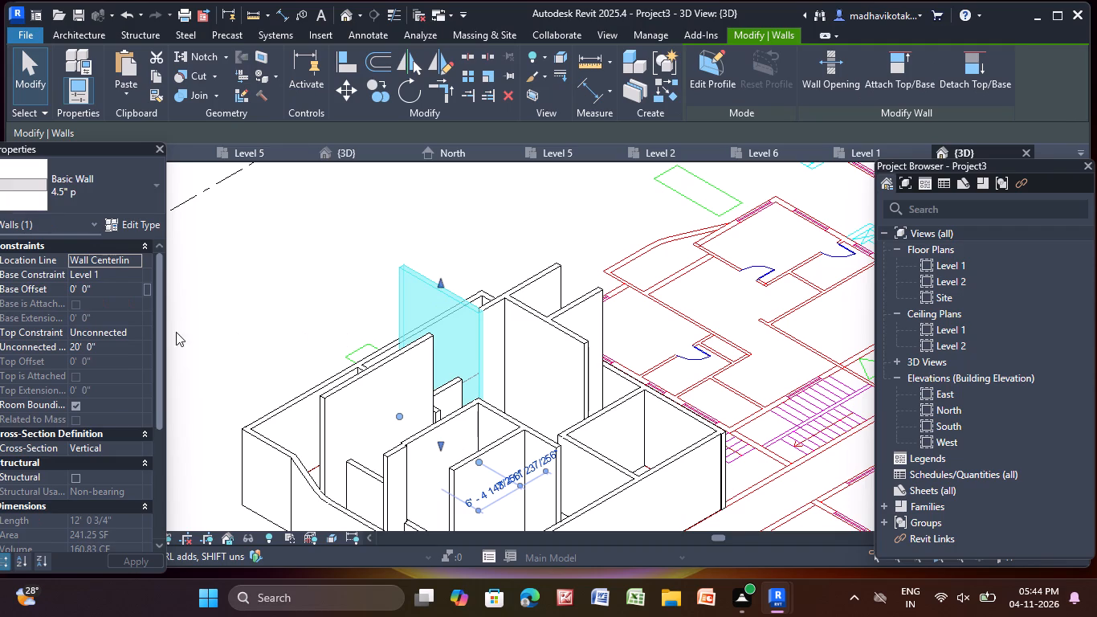
pyautogui.click(136, 333)
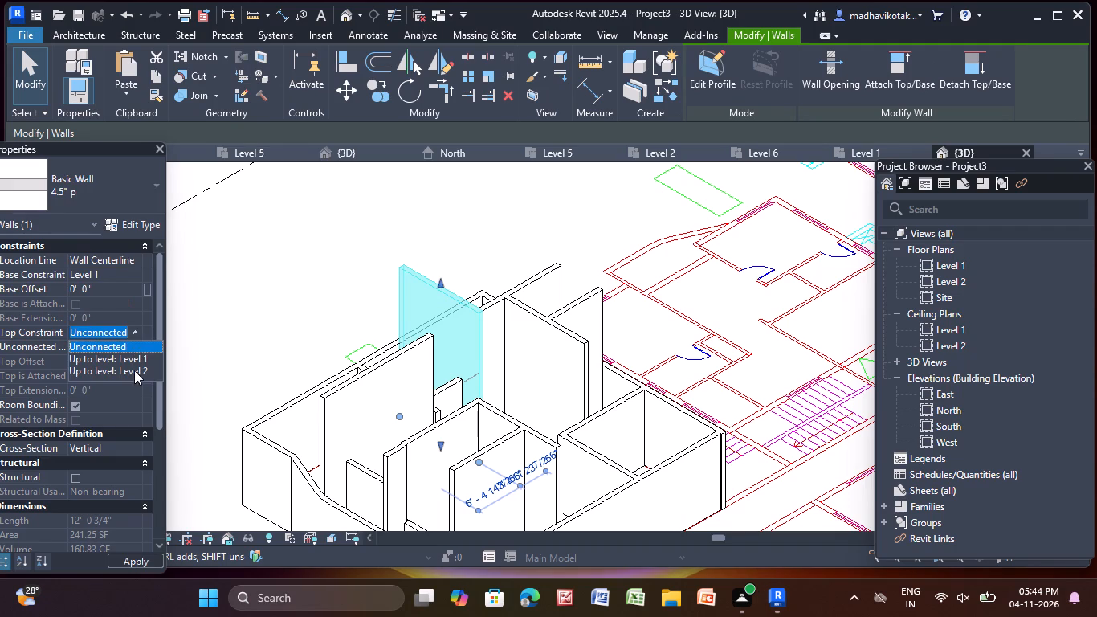
pyautogui.click(134, 372)
pyautogui.click(285, 268)
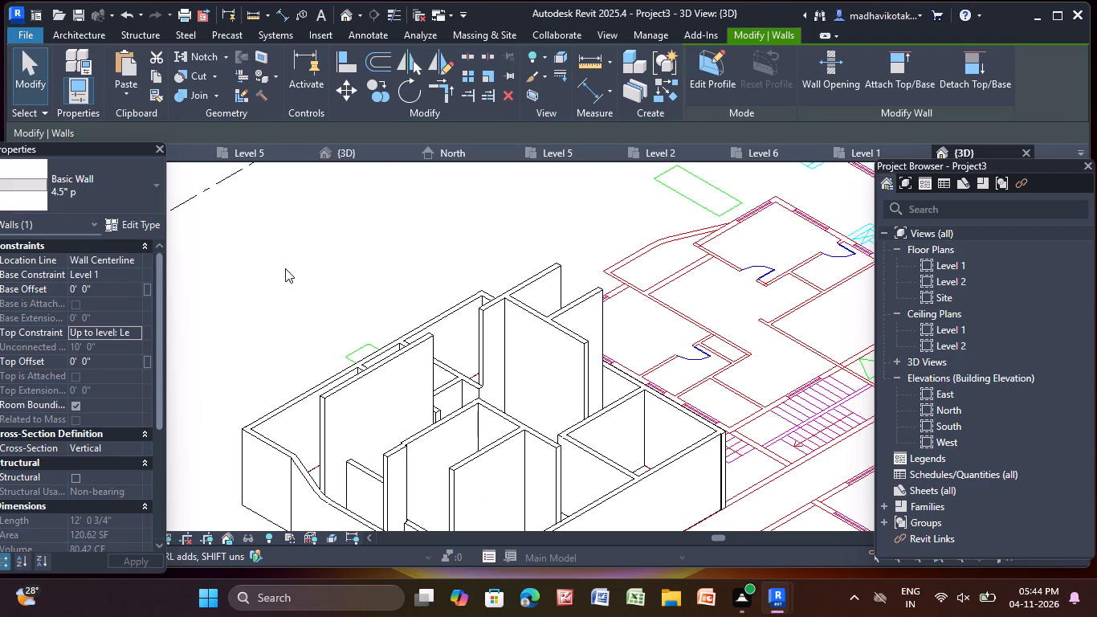
# Set the top constraint of the long 4.5" interior wall running inward from the balcony to Up to level: Level 2.
pyautogui.moveTo(394, 399); pyautogui.dragTo(406, 246, button='middle')
pyautogui.click(402, 249)
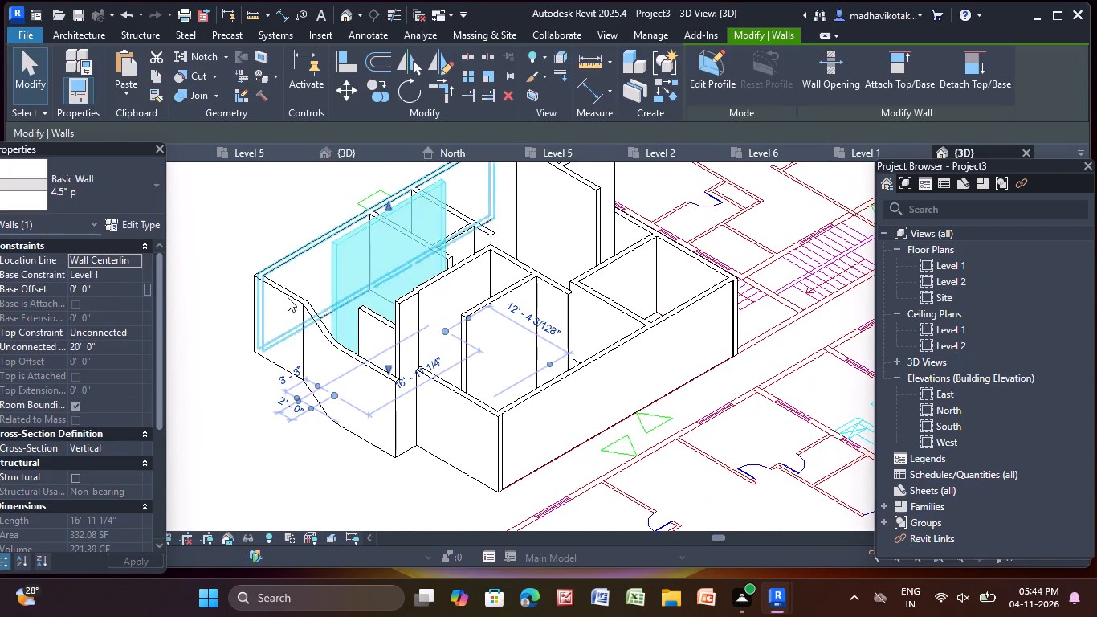
pyautogui.click(133, 333)
pyautogui.click(137, 369)
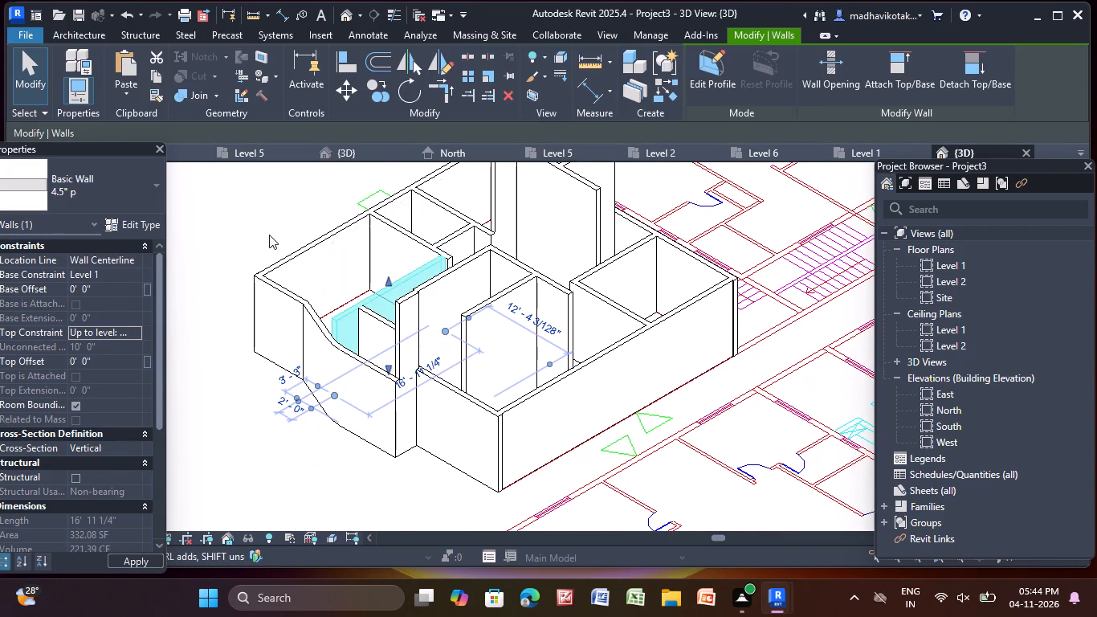
pyautogui.click(279, 202)
# Constrain the tops of the tall 4.5" wall in the middle of the unit and the 4.5" far-bedroom wall meeting it to Level 2.
pyautogui.moveTo(399, 281); pyautogui.dragTo(320, 512, button='middle')
pyautogui.click(485, 439)
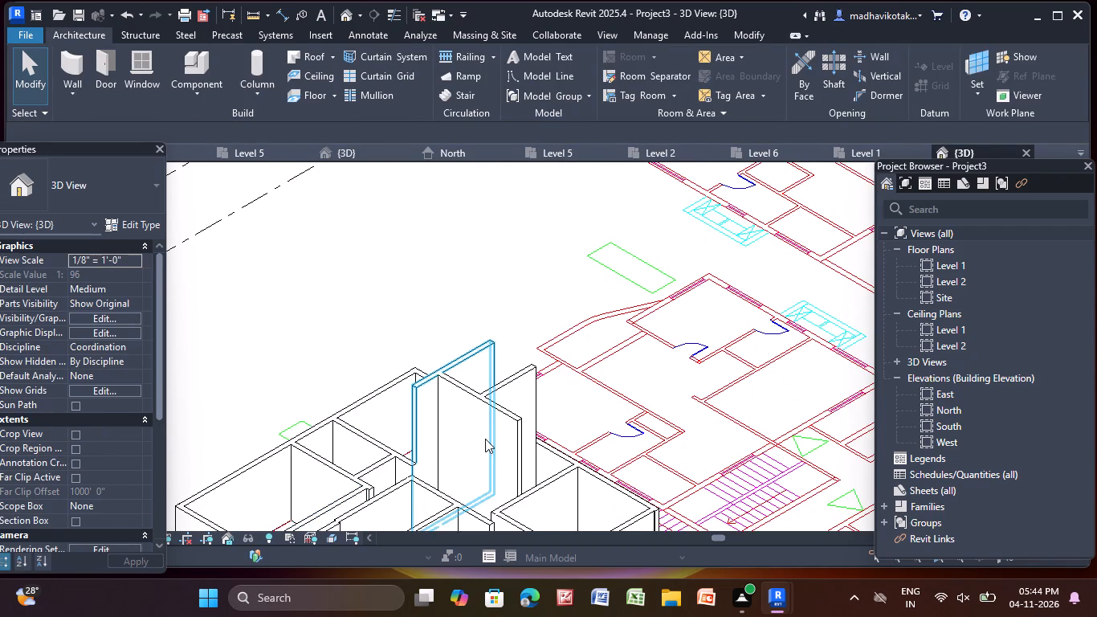
pyautogui.moveTo(458, 496); pyautogui.dragTo(463, 296, button='middle')
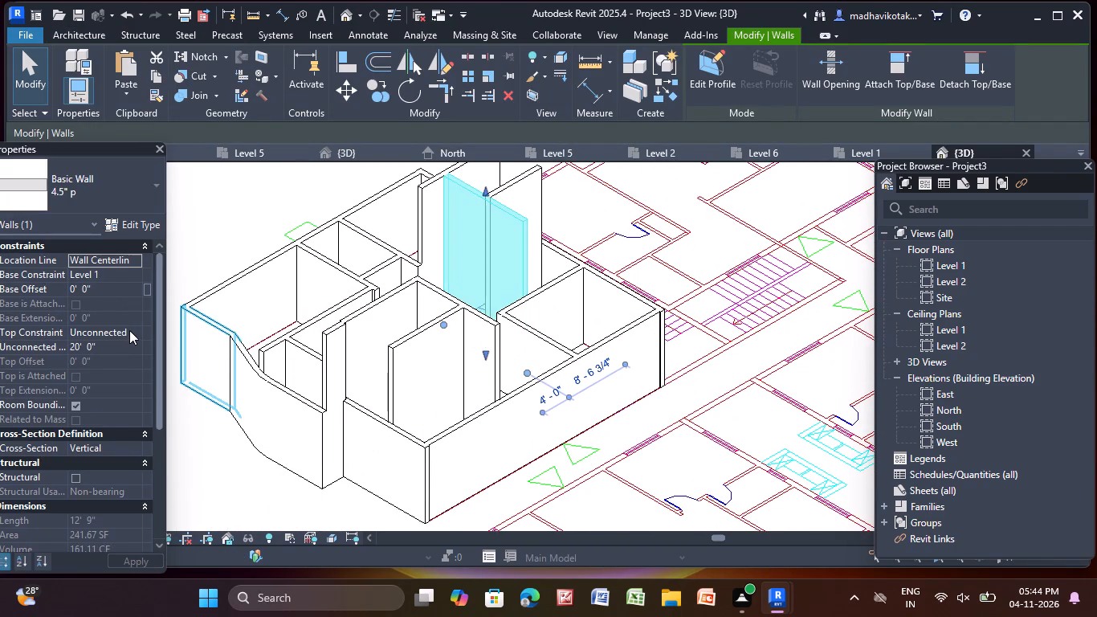
pyautogui.click(134, 330)
pyautogui.click(139, 370)
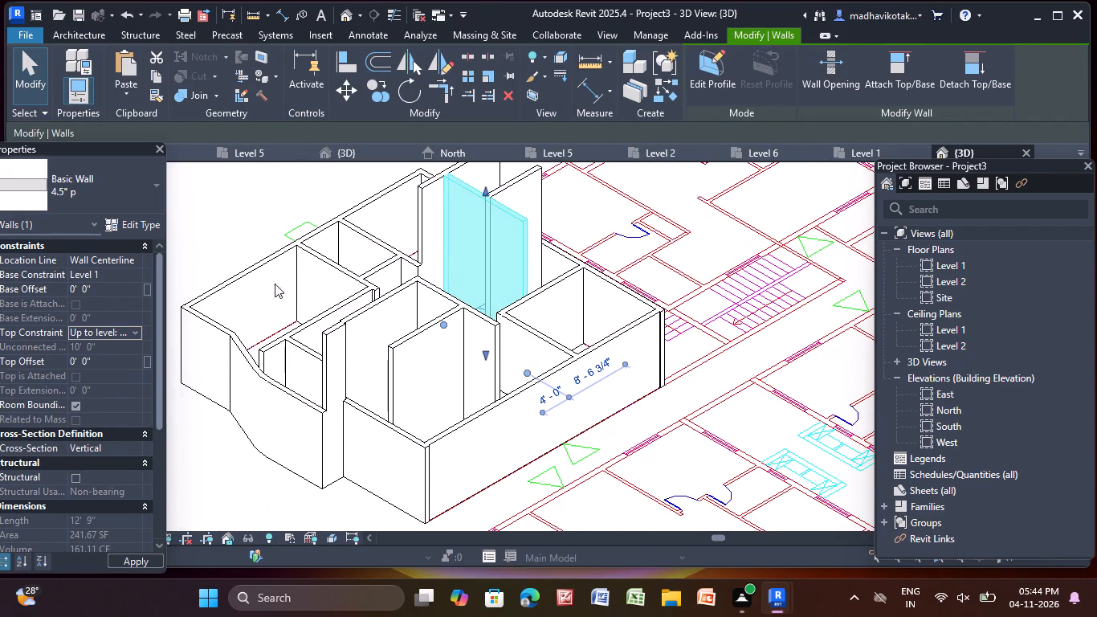
pyautogui.click(277, 223)
pyautogui.moveTo(387, 272); pyautogui.dragTo(353, 410, button='middle')
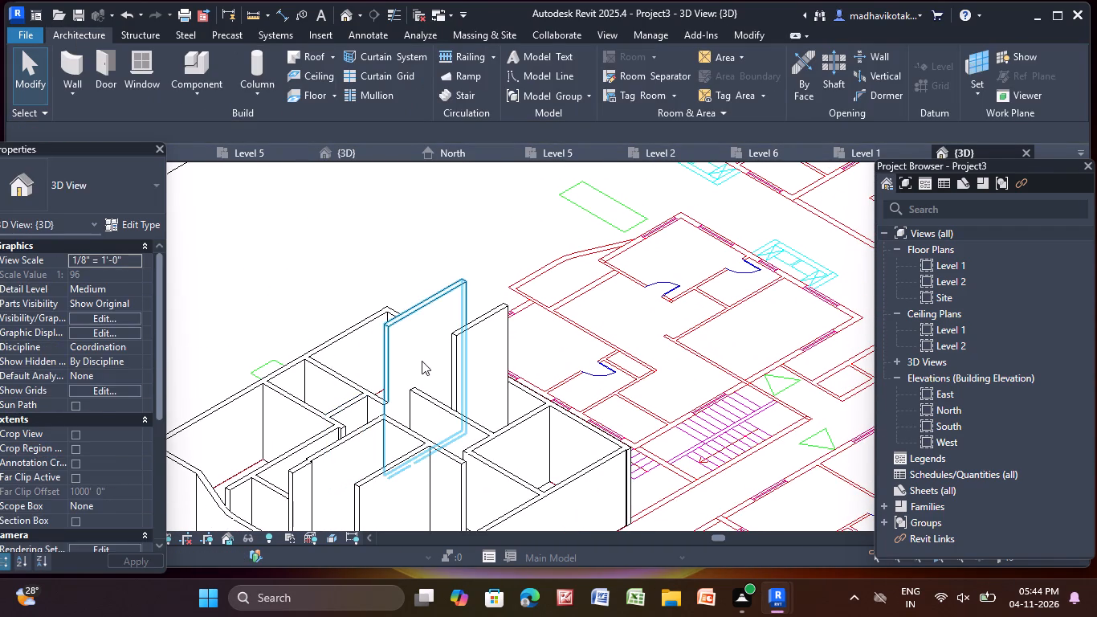
pyautogui.click(422, 359)
pyautogui.click(135, 334)
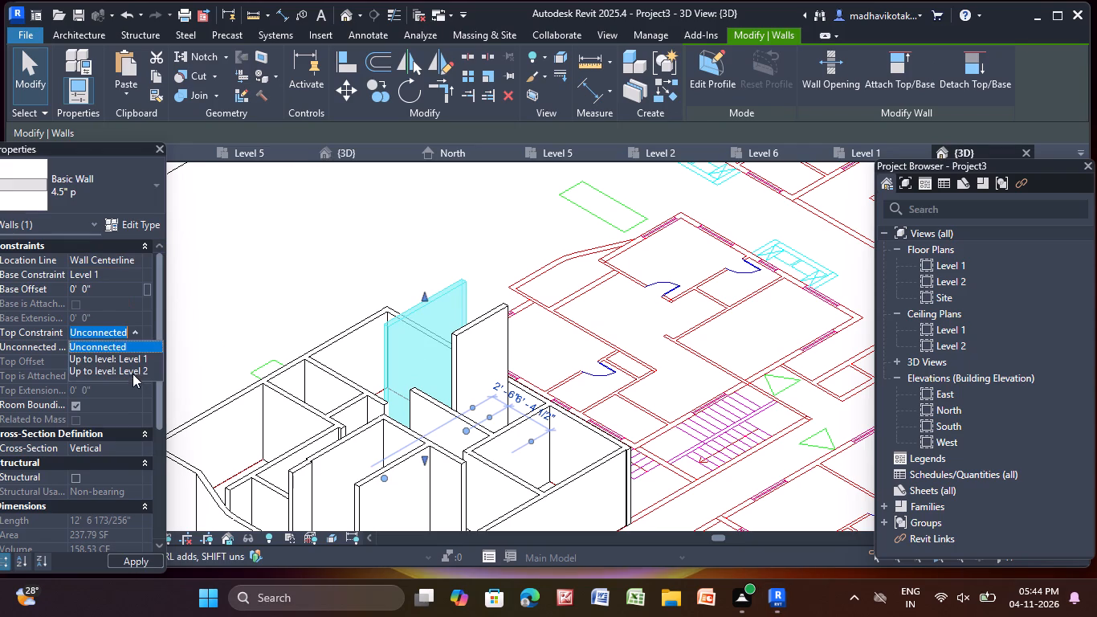
pyautogui.click(136, 370)
pyautogui.click(255, 282)
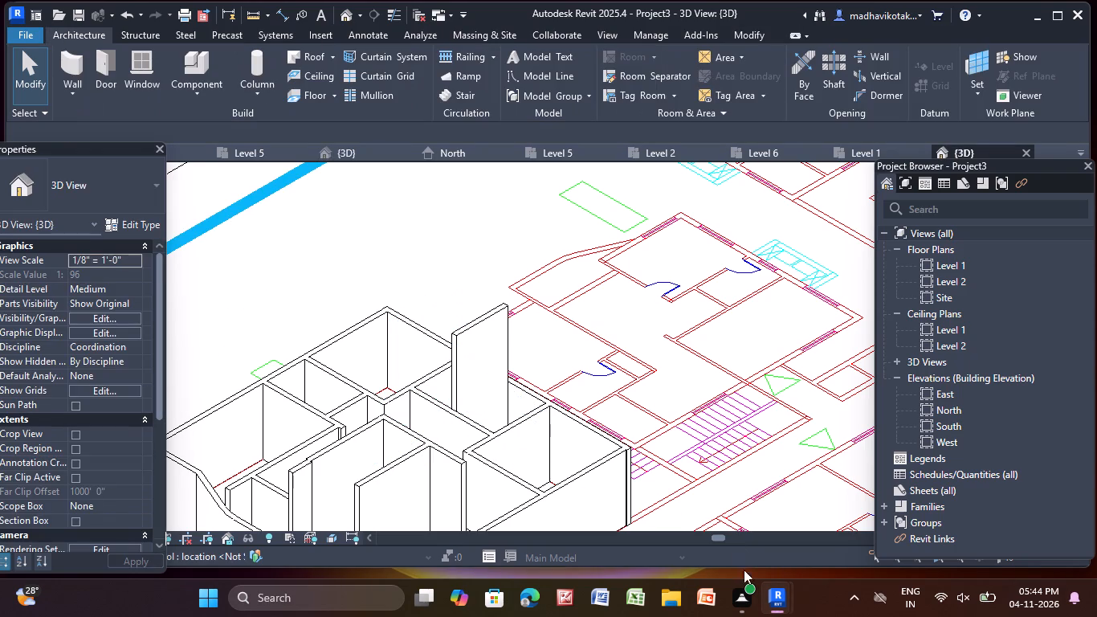
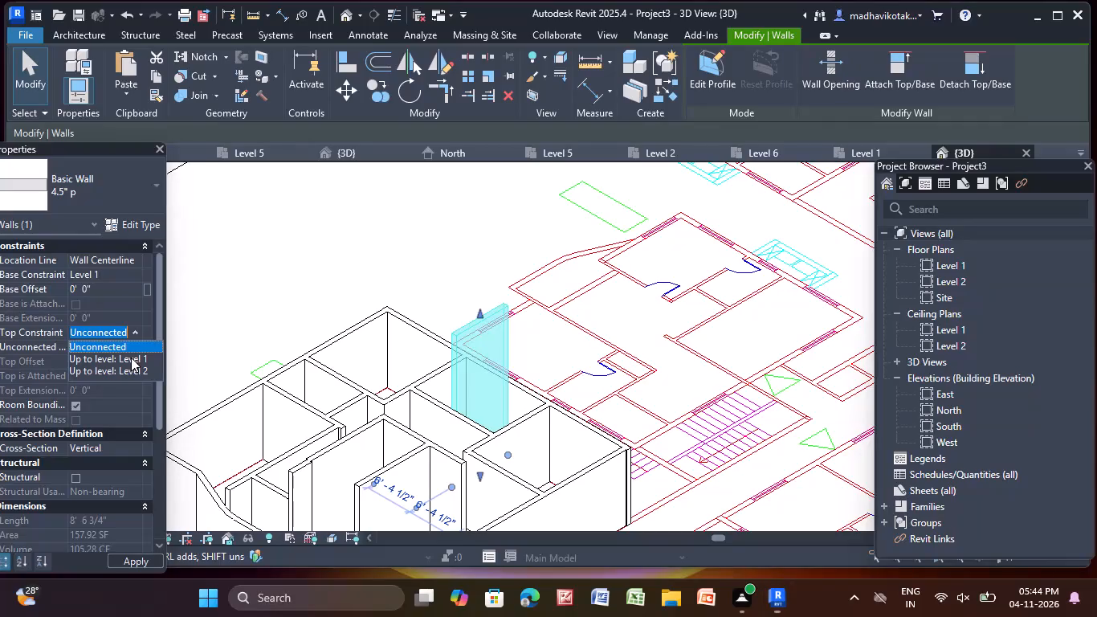
# Constrain the tops of the 4.5" partition between the two toilets and the 9" wall between the kitchen and utility to Level 2.
pyautogui.click(138, 370)
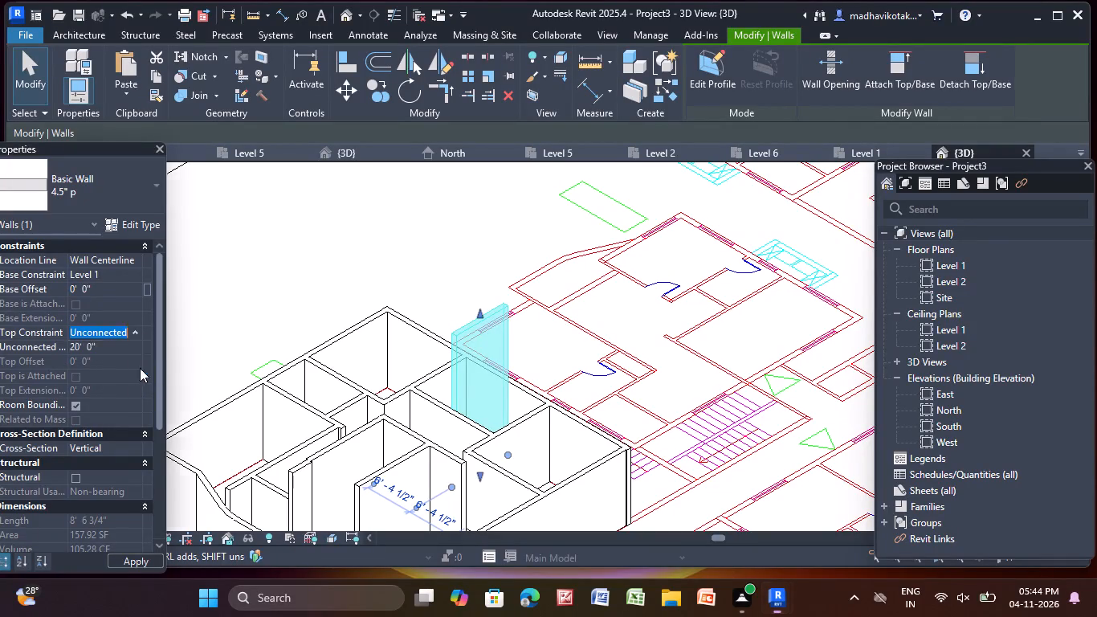
pyautogui.click(296, 287)
pyautogui.scroll(-4, 357, 372)
pyautogui.moveTo(389, 452); pyautogui.dragTo(477, 264, button='middle')
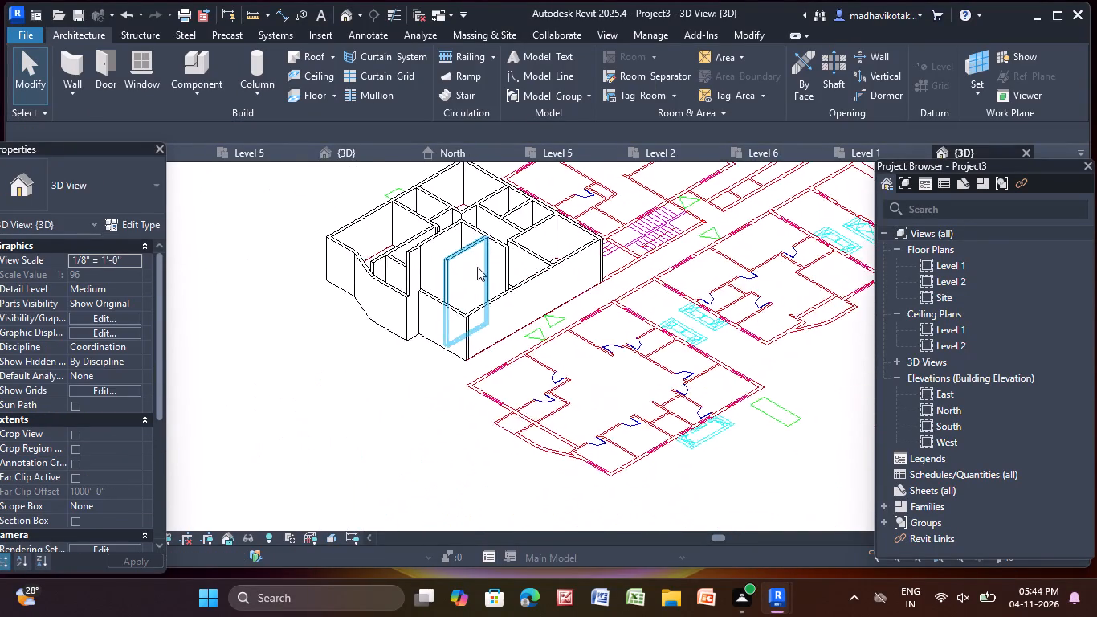
pyautogui.scroll(4, 477, 268)
pyautogui.click(475, 259)
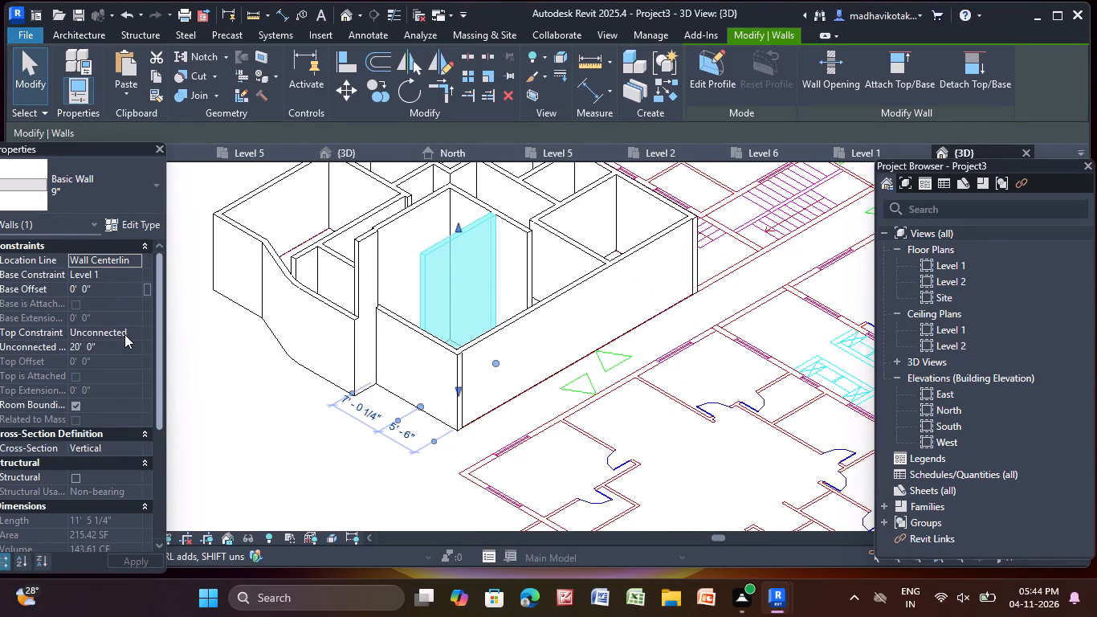
pyautogui.moveTo(134, 335); pyautogui.dragTo(131, 356)
pyautogui.click(136, 332)
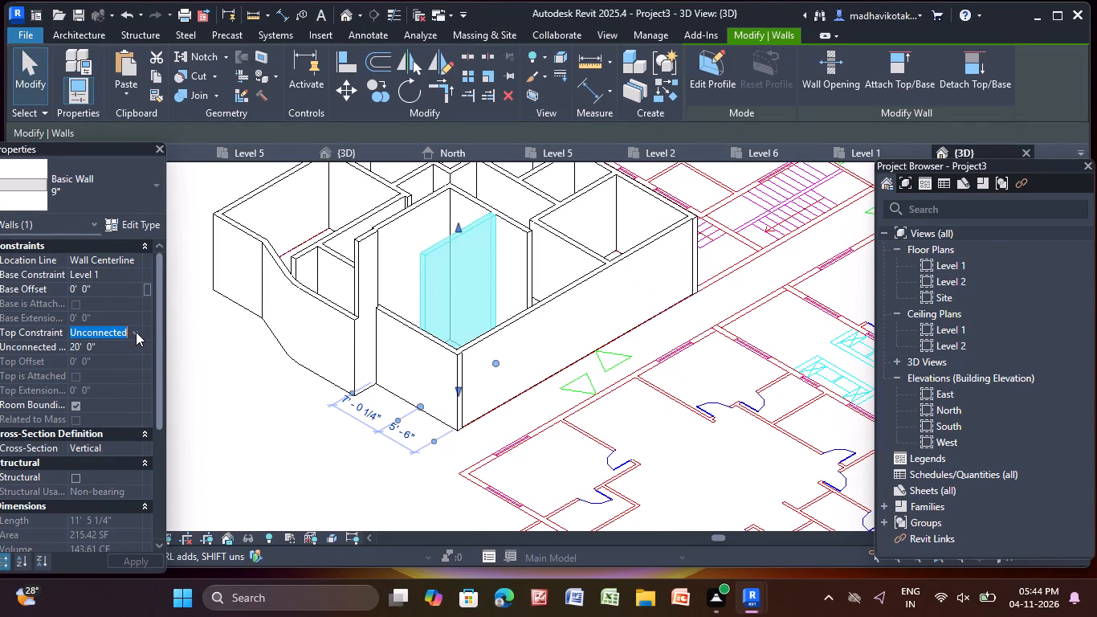
pyautogui.click(134, 369)
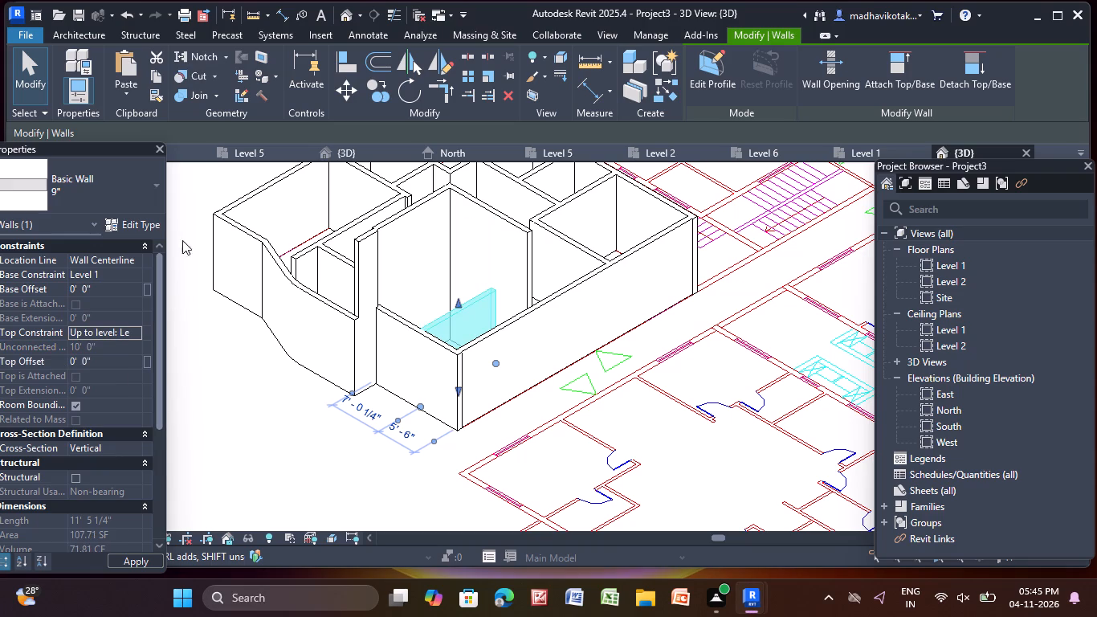
pyautogui.click(188, 205)
# Constrain the tops of the 9" wall between the family room and kitchen and the short 9" w wall beside the balcony to Level 2.
pyautogui.click(410, 255)
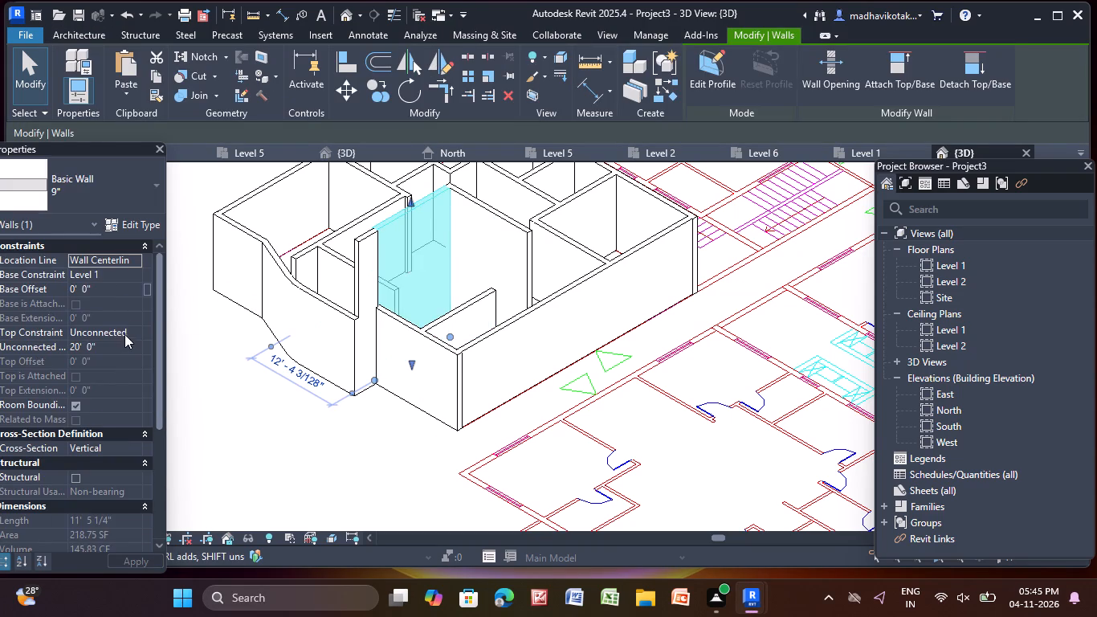
pyautogui.click(131, 332)
pyautogui.click(129, 373)
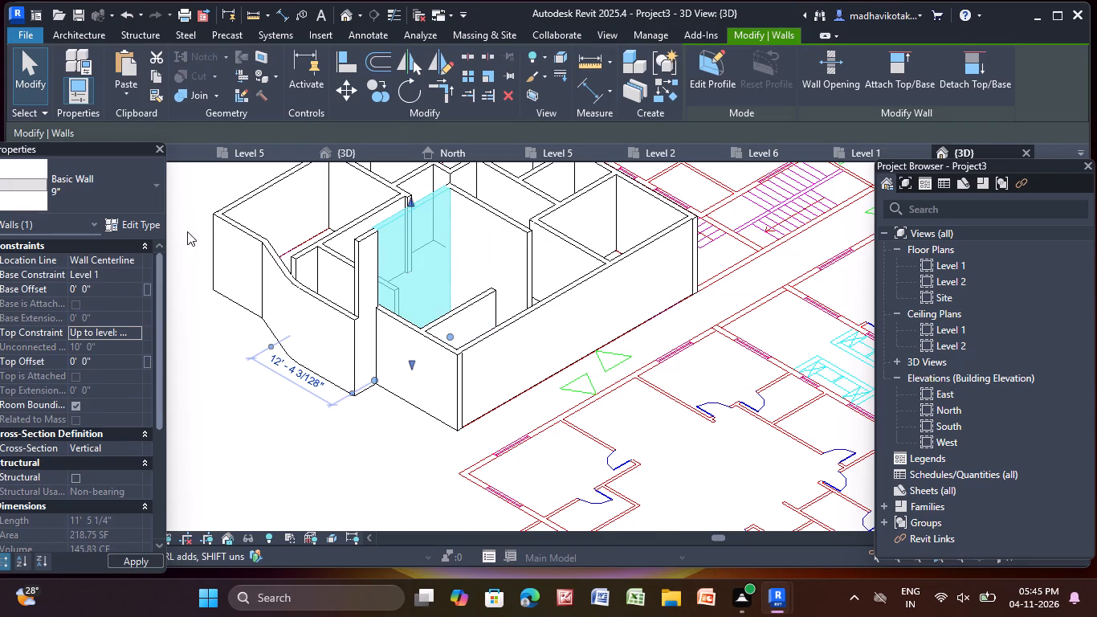
pyautogui.click(190, 225)
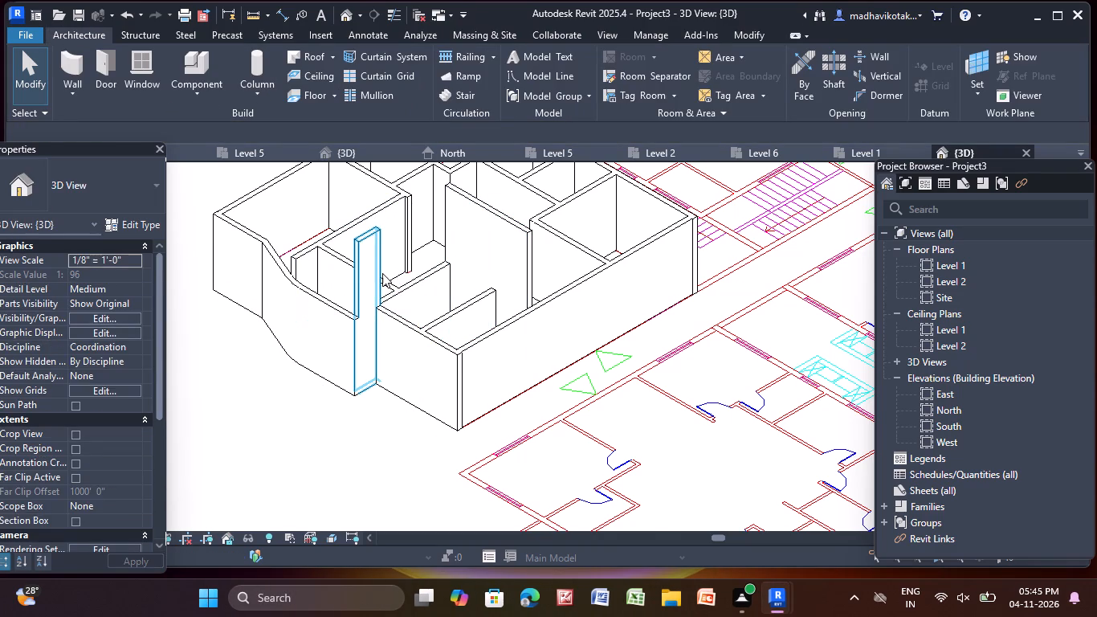
pyautogui.click(365, 280)
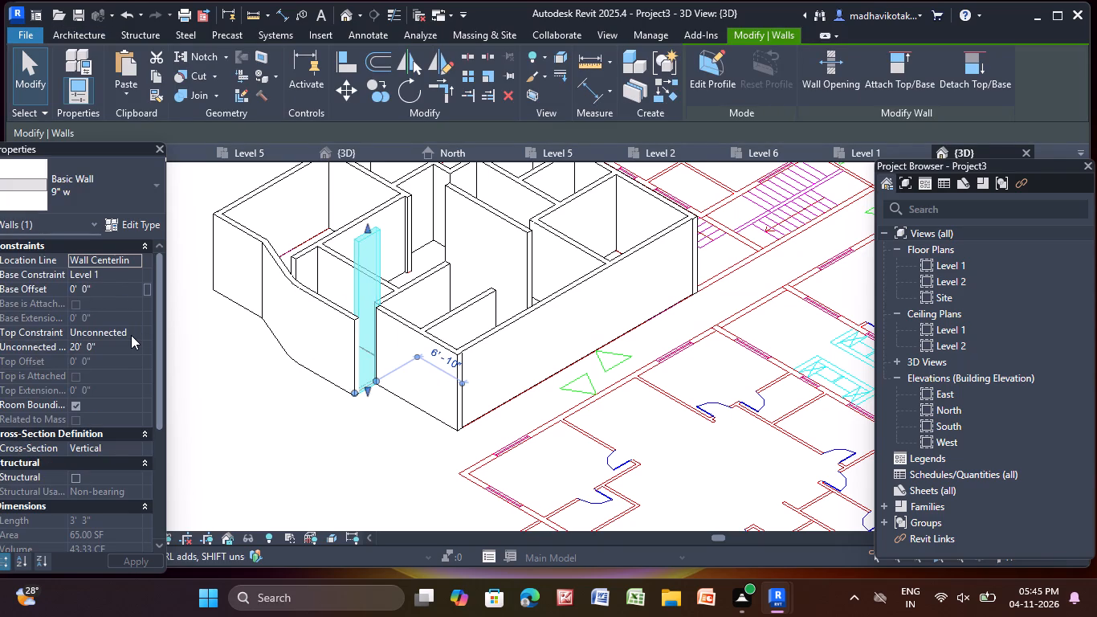
pyautogui.click(131, 334)
pyautogui.click(132, 374)
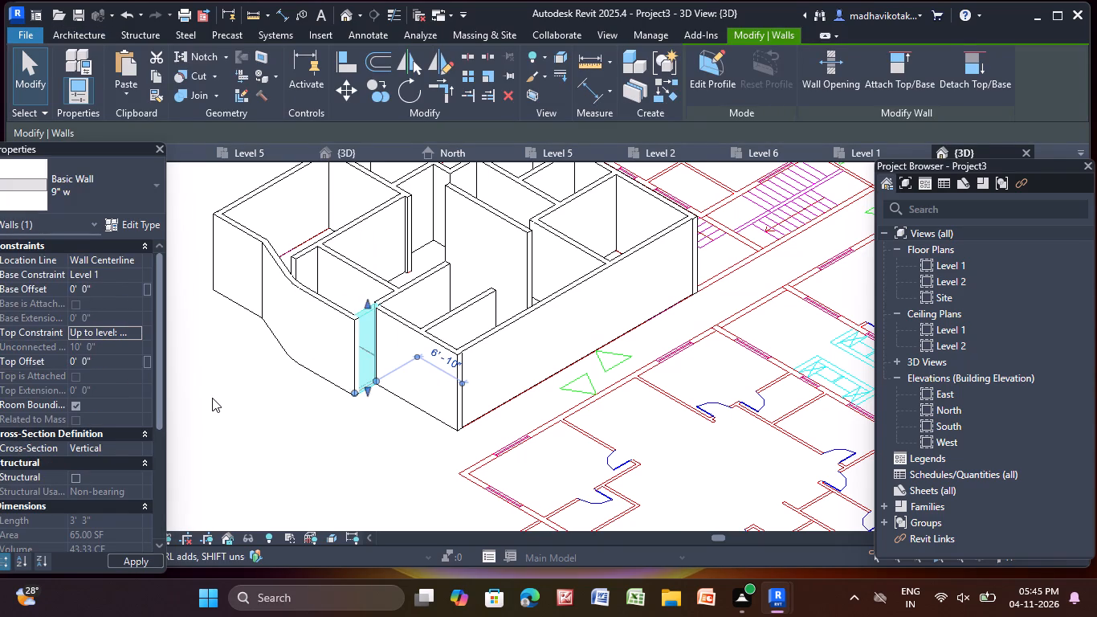
pyautogui.click(215, 398)
# Check the top constraint of the long 4.5" interior wall running inward from the balcony and look over the unit's wall heights.
pyautogui.moveTo(426, 355); pyautogui.dragTo(447, 515, button='middle')
pyautogui.scroll(1, 449, 515)
pyautogui.click(374, 374)
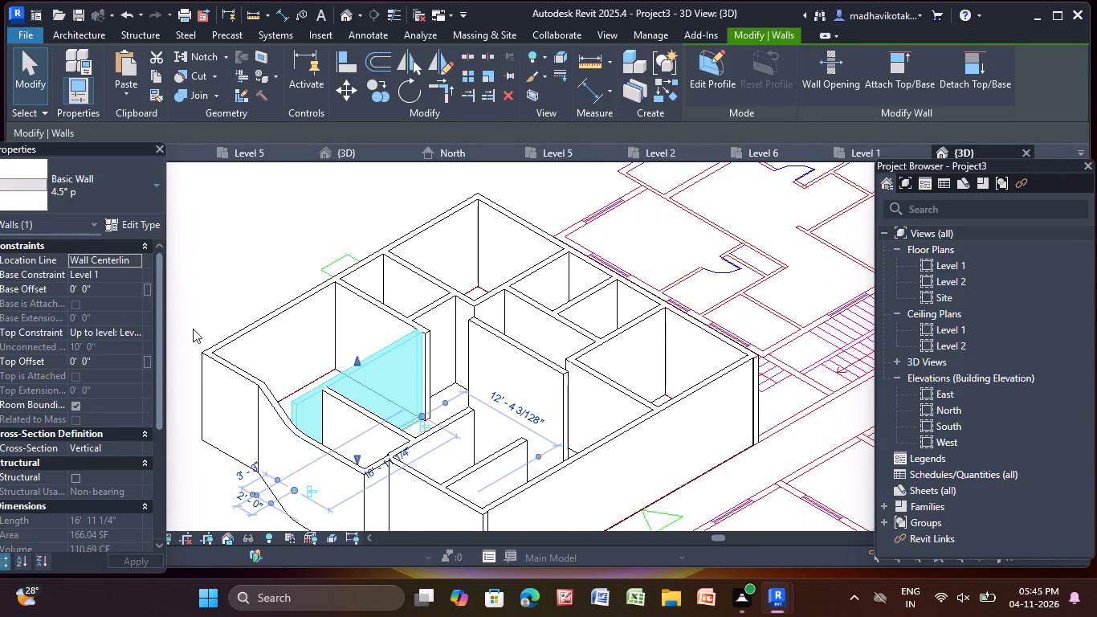
pyautogui.click(215, 237)
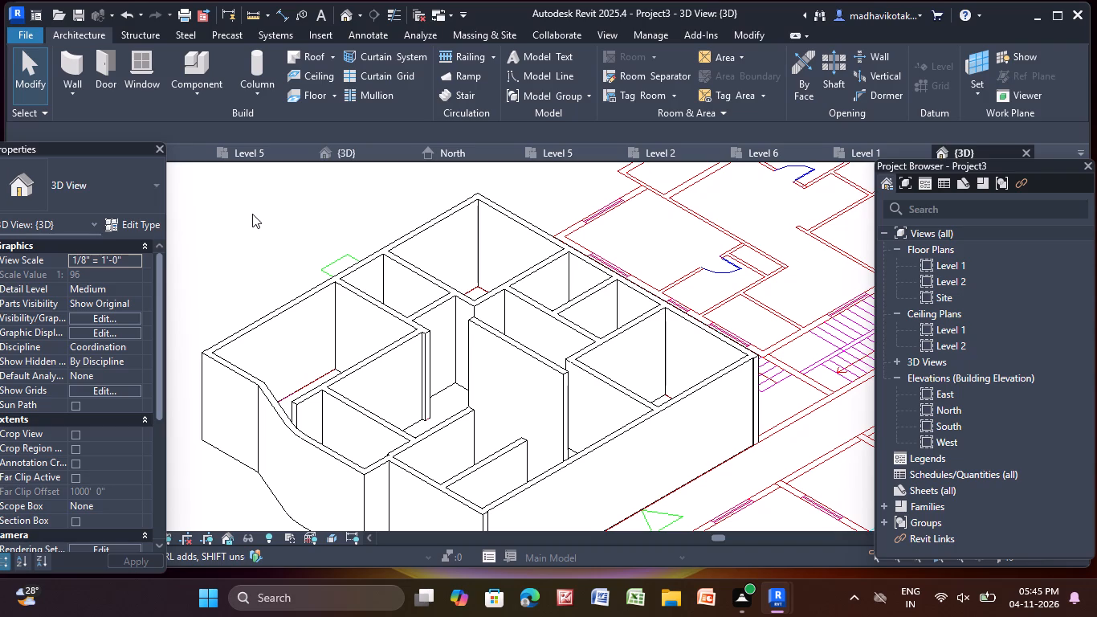
pyautogui.scroll(-5, 342, 123)
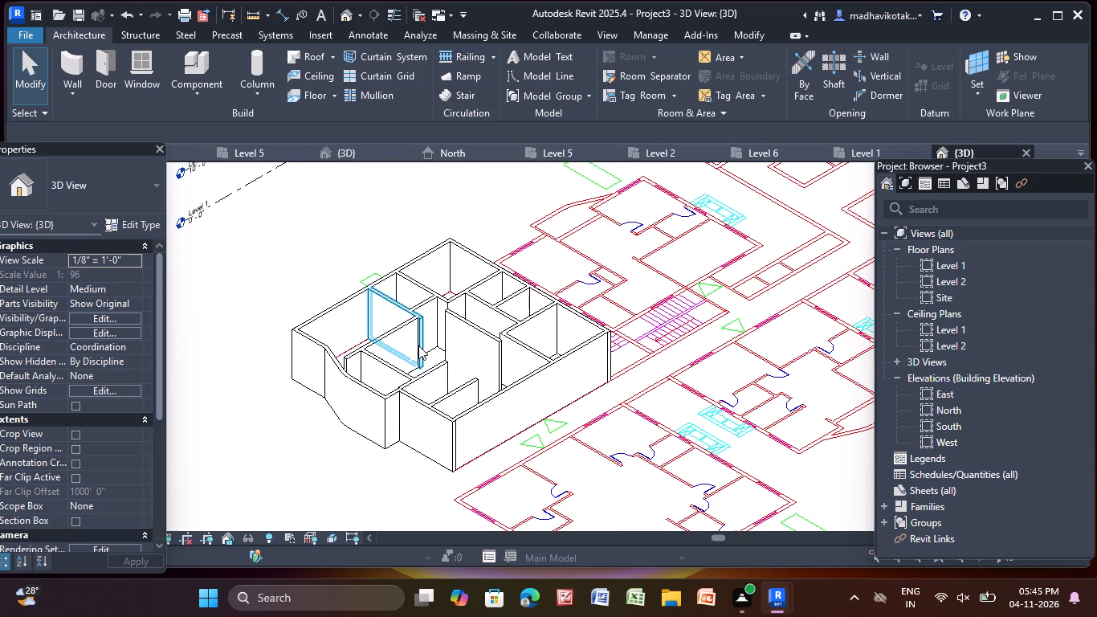
pyautogui.moveTo(418, 345); pyautogui.dragTo(307, 421, button='middle')
pyautogui.scroll(-4, 304, 413)
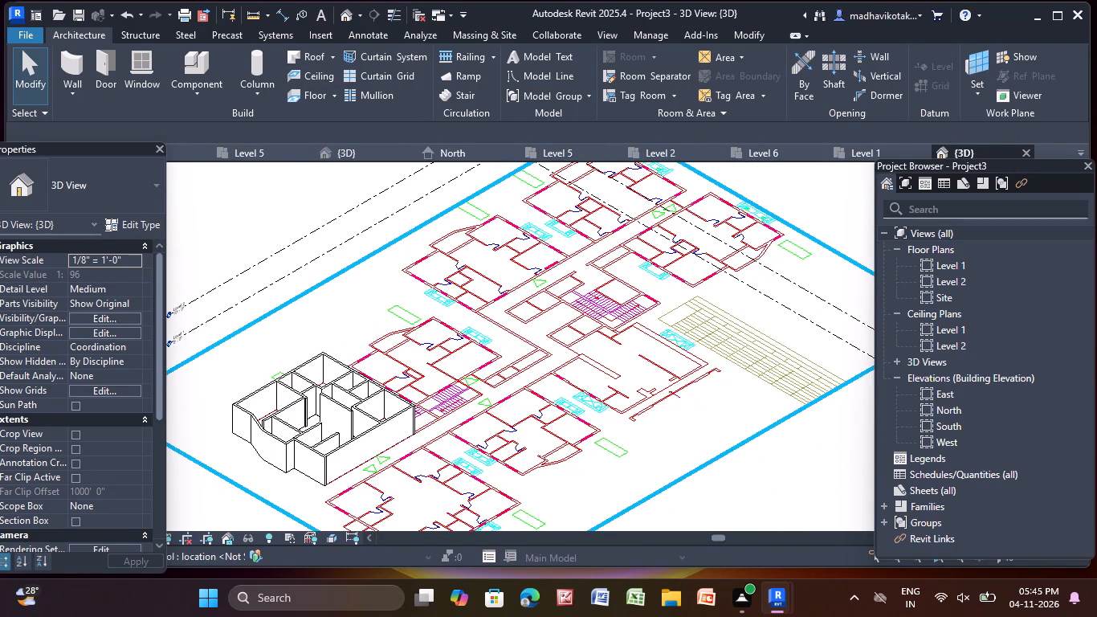
# In the Level 1 floor plan, draw the 2090sft unit's 9" exterior wall from the Bedroom 01 corner to the Bedroom 02 corner, about 39'-9" long.
pyautogui.doubleClick(956, 260)
pyautogui.scroll(-5, 283, 278)
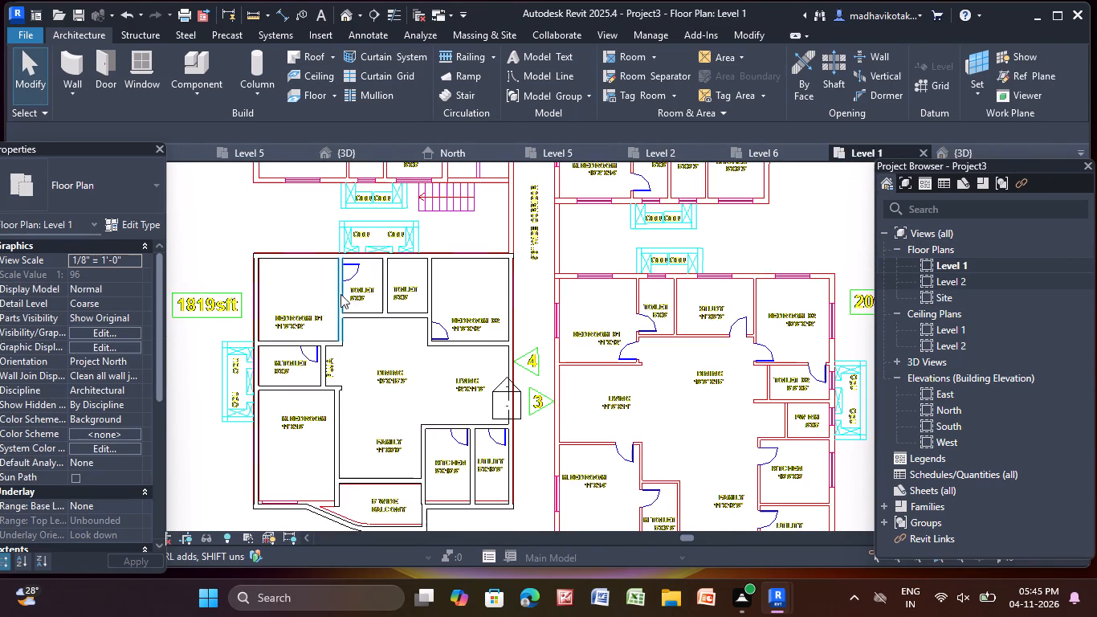
pyautogui.scroll(-5, 357, 296)
pyautogui.moveTo(497, 335); pyautogui.dragTo(440, 357, button='middle')
pyautogui.scroll(4, 430, 354)
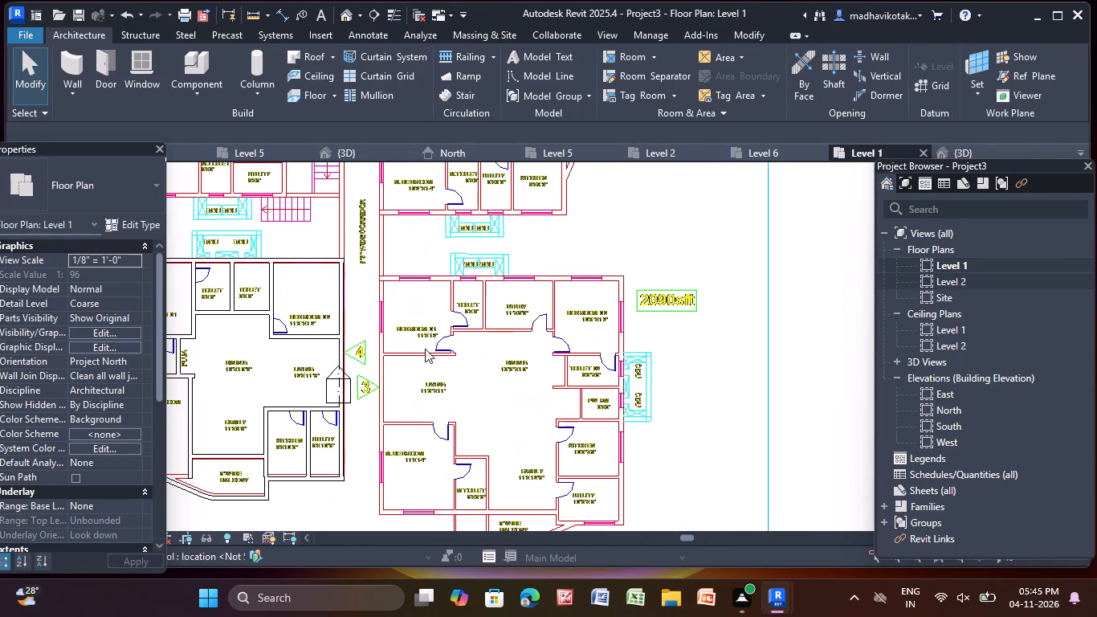
pyautogui.scroll(10, 377, 280)
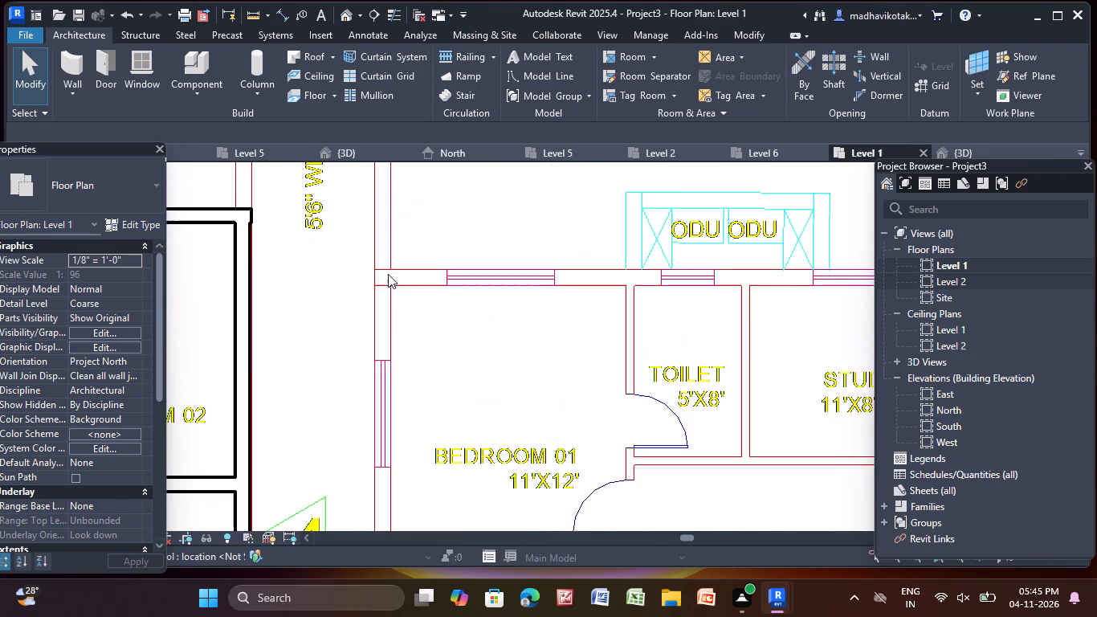
pyautogui.click(69, 71)
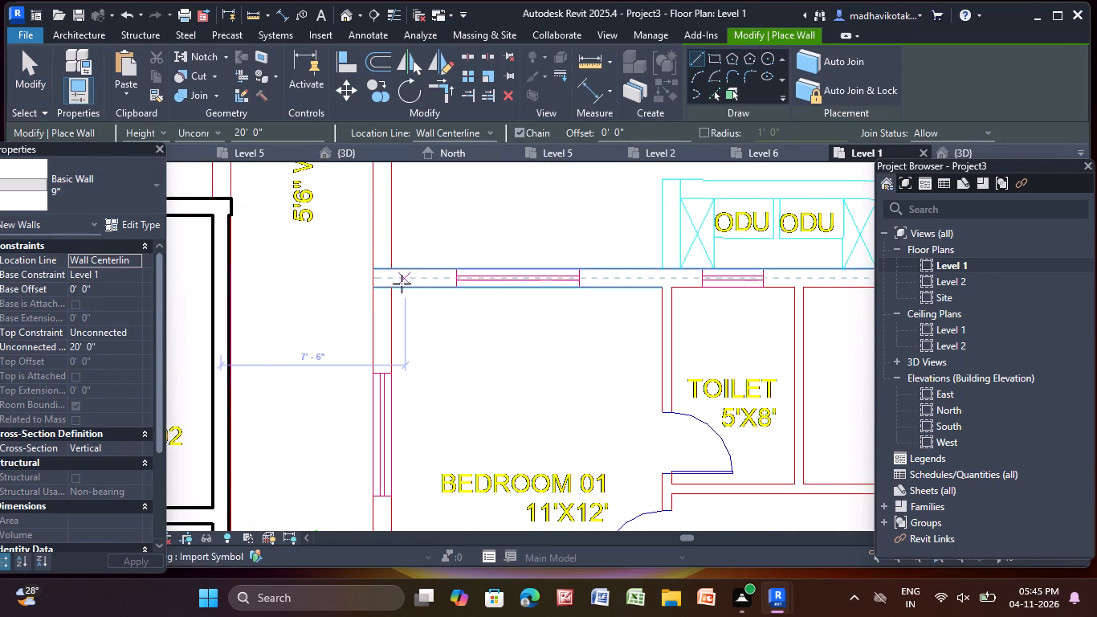
pyautogui.scroll(9, 394, 286)
pyautogui.click(372, 272)
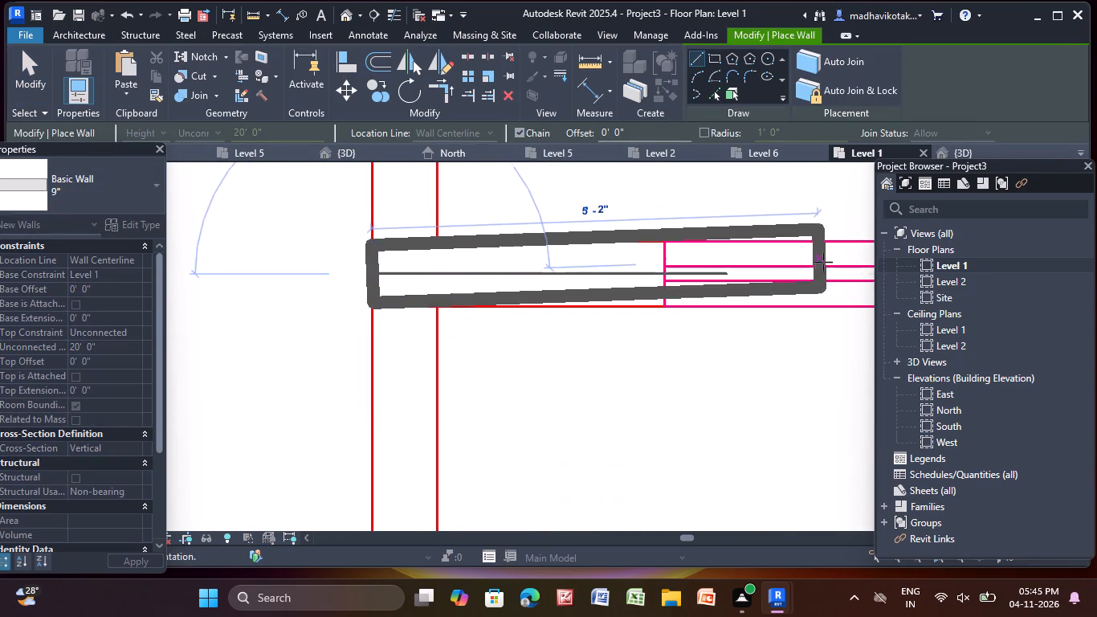
pyautogui.scroll(-5, 826, 265)
pyautogui.moveTo(826, 265); pyautogui.dragTo(227, 337, button='middle')
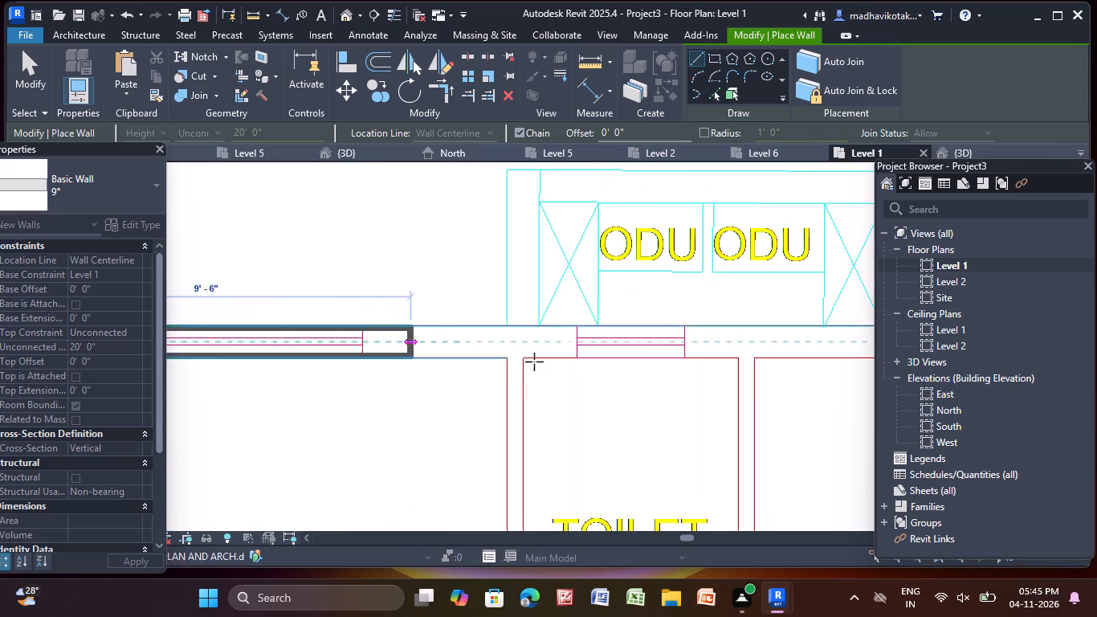
pyautogui.scroll(-6, 674, 334)
pyautogui.scroll(-2, 807, 337)
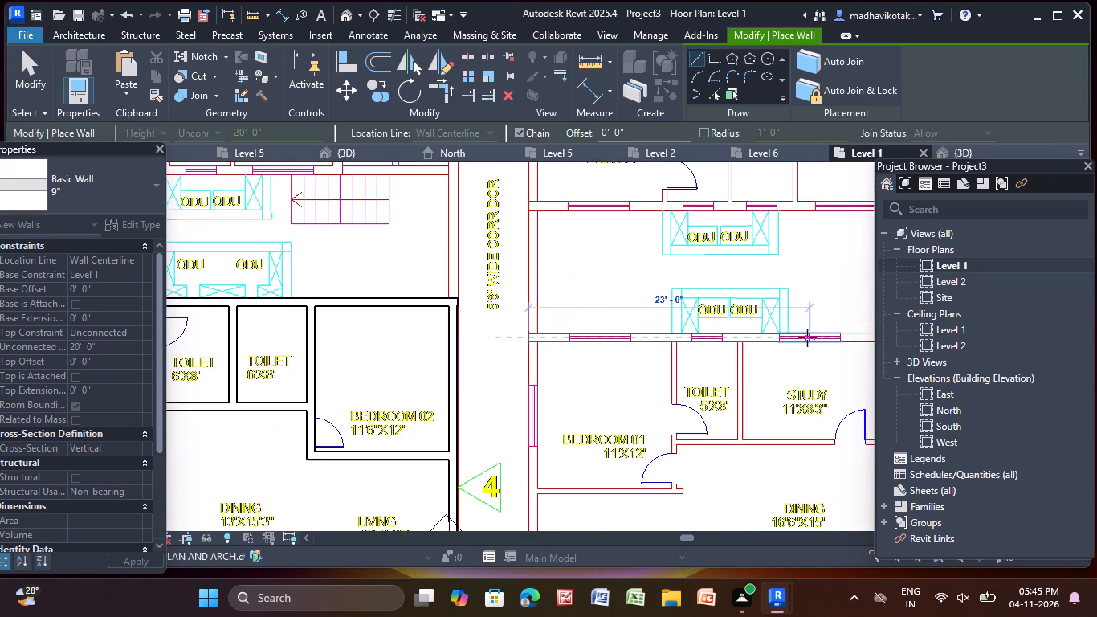
pyautogui.scroll(-2, 807, 337)
pyautogui.moveTo(807, 337); pyautogui.dragTo(478, 386, button='middle')
pyautogui.scroll(2, 653, 386)
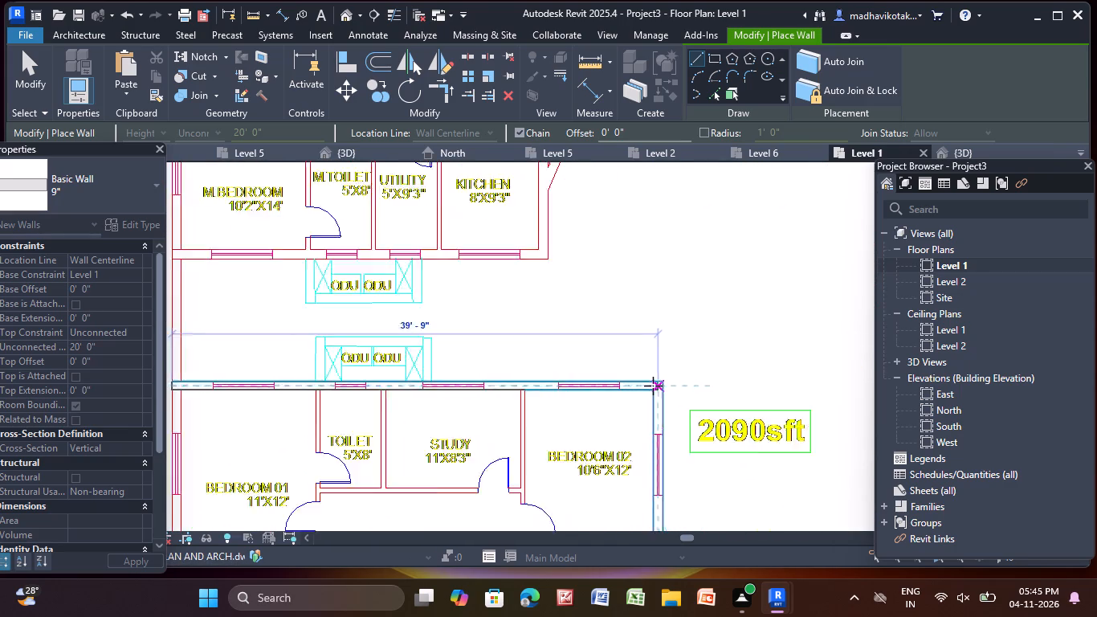
pyautogui.scroll(6, 653, 386)
pyautogui.click(675, 386)
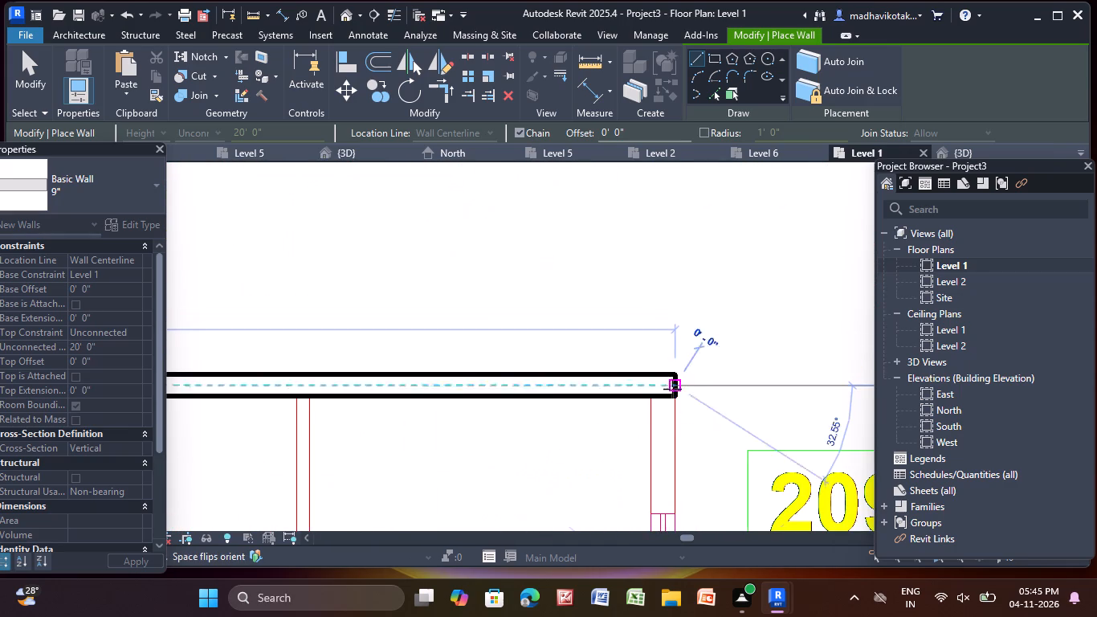
pyautogui.press('Escape')
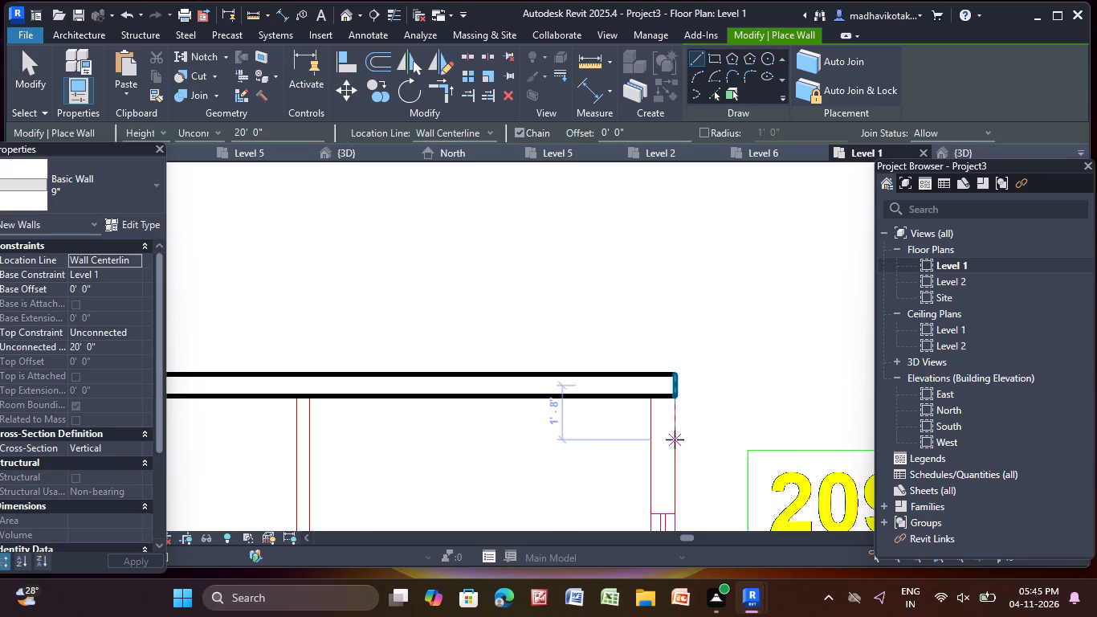
# Draw the 2090sft unit's 9" exterior wall from the Bedroom 02 corner past the powder room and kitchen to the utility's outer corner.
pyautogui.scroll(8, 663, 434)
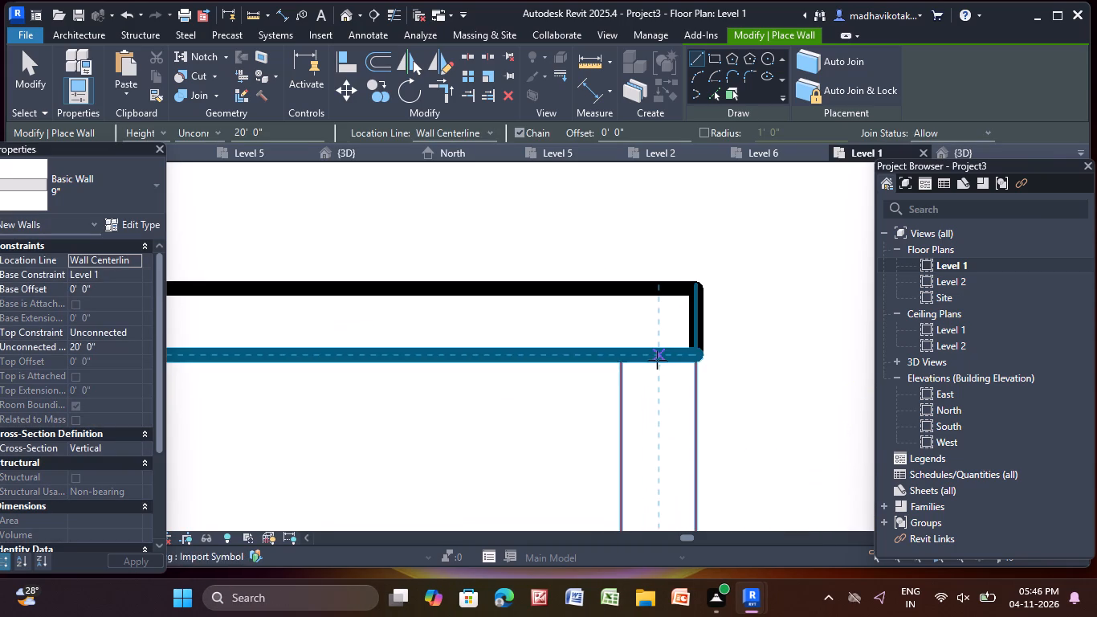
pyautogui.click(661, 355)
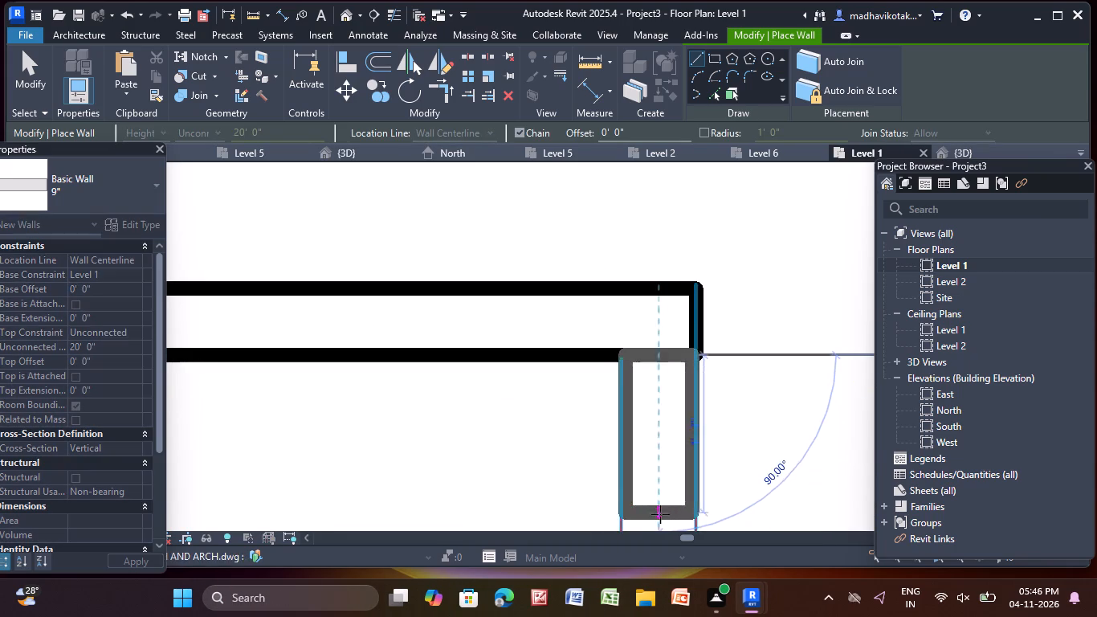
pyautogui.scroll(-5, 660, 514)
pyautogui.moveTo(661, 515); pyautogui.dragTo(571, 64, button='middle')
pyautogui.scroll(-4, 567, 411)
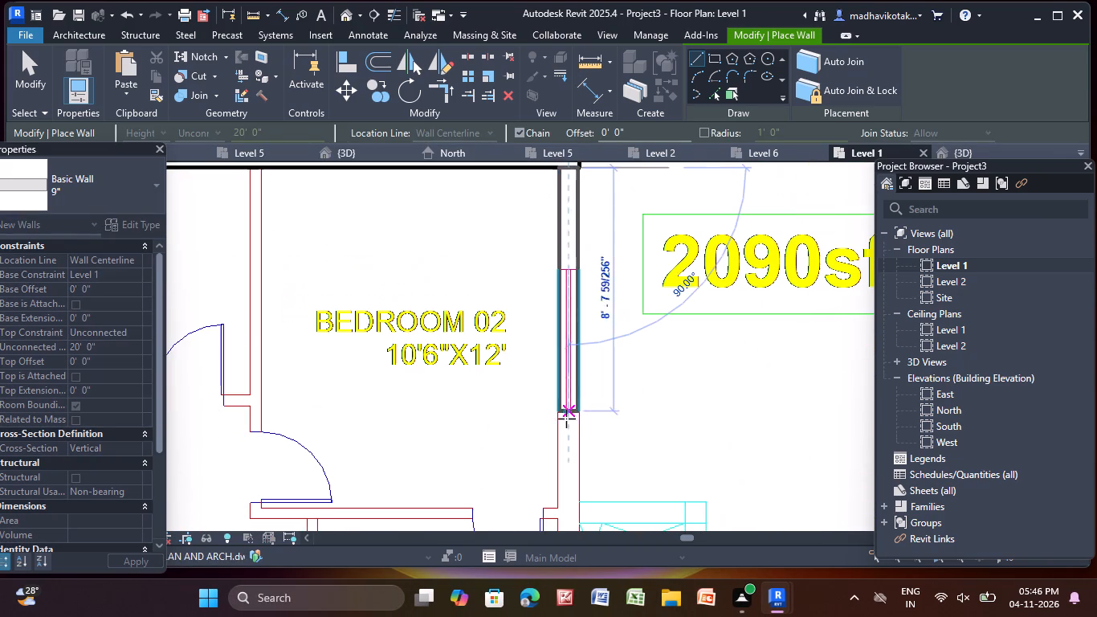
pyautogui.scroll(-3, 567, 434)
pyautogui.moveTo(576, 467); pyautogui.dragTo(587, 151, button='middle')
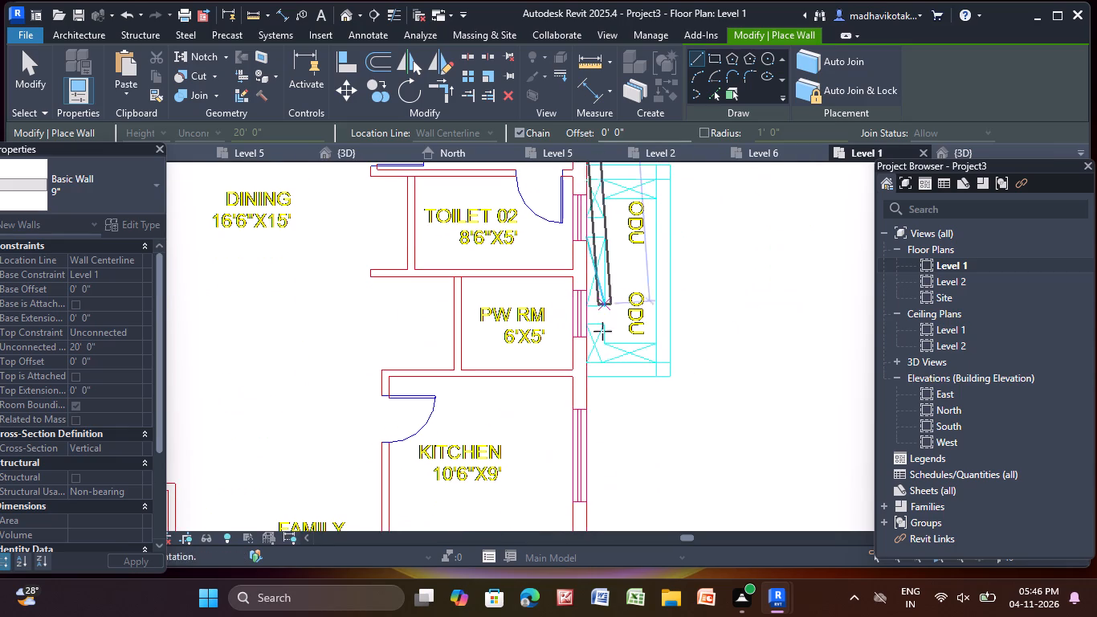
pyautogui.scroll(-2, 574, 526)
pyautogui.moveTo(574, 526); pyautogui.dragTo(585, 227, button='middle')
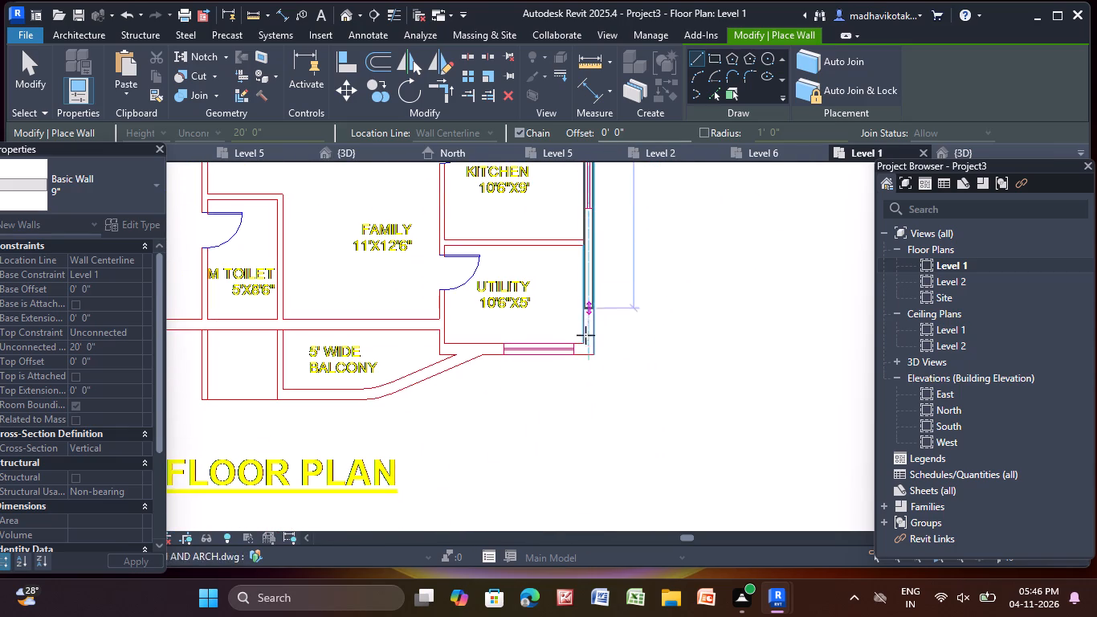
pyautogui.scroll(8, 585, 361)
pyautogui.click(592, 344)
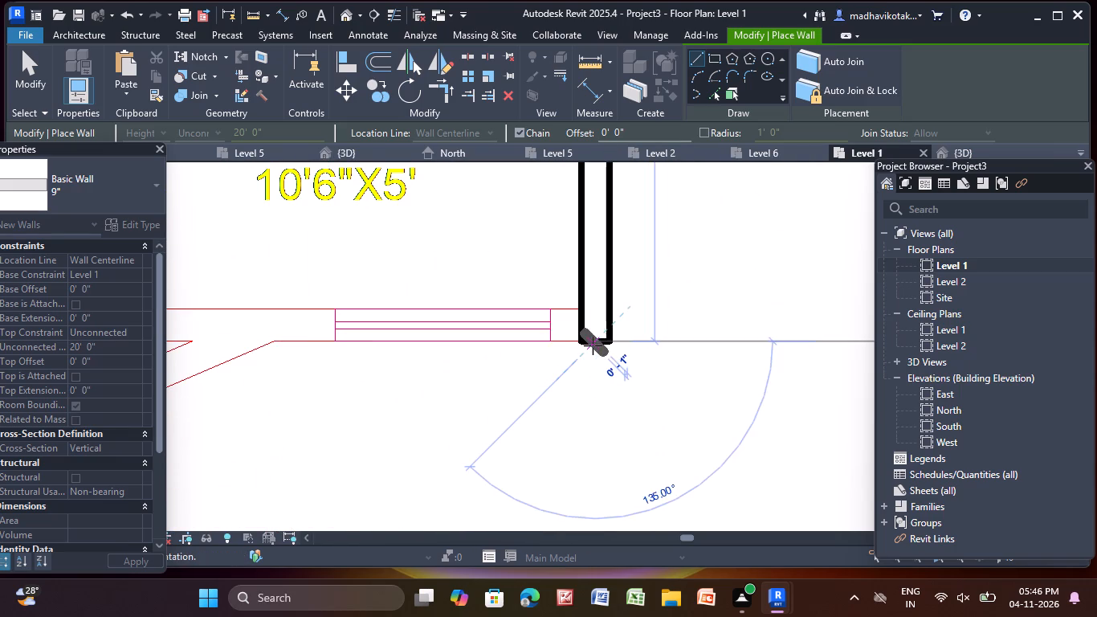
pyautogui.scroll(-4, 593, 345)
pyautogui.moveTo(593, 348); pyautogui.dragTo(753, 476, button='middle')
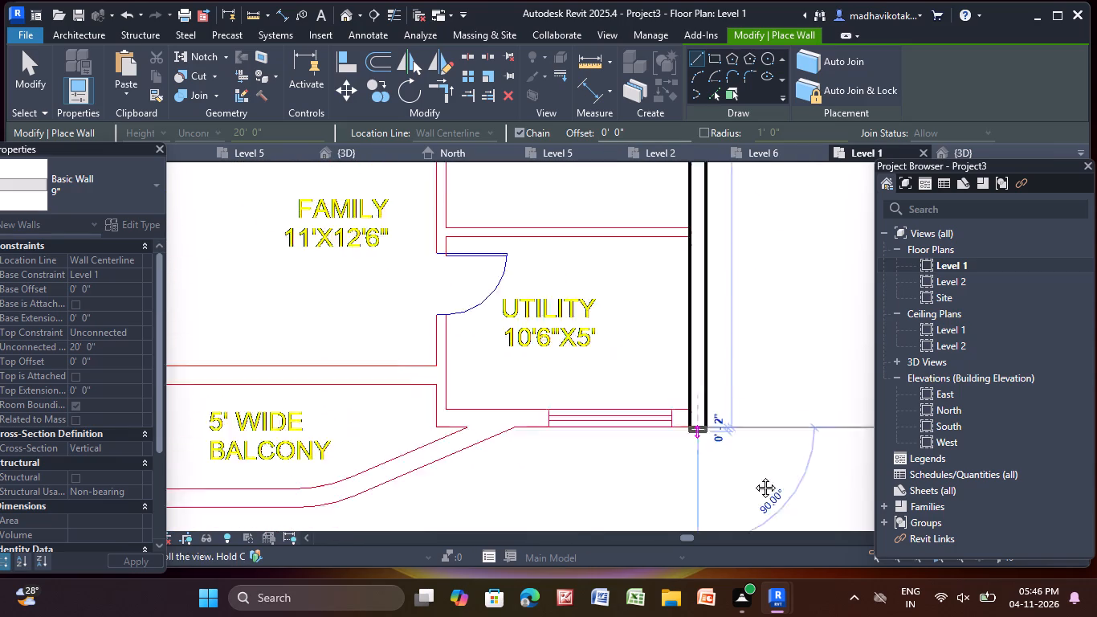
pyautogui.moveTo(753, 476); pyautogui.dragTo(969, 616, button='middle')
pyautogui.press('Escape')
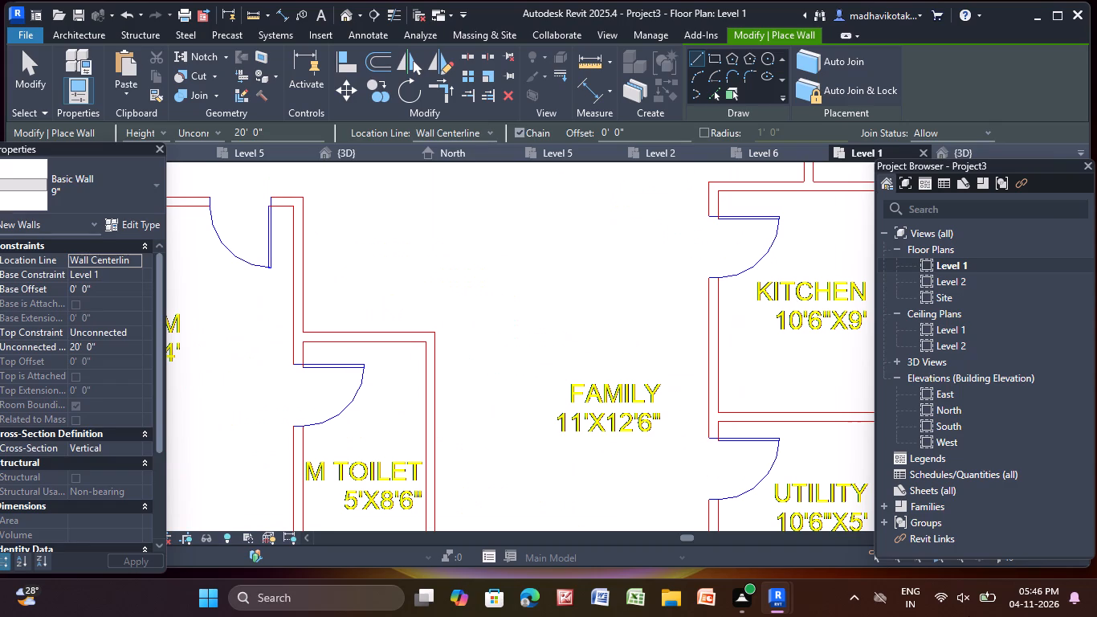
# Draw the 2090sft unit's 9" exterior wall from the Bedroom 01 corner past the living room to the master bedroom's outer corner.
pyautogui.scroll(-5, 743, 404)
pyautogui.scroll(-3, 388, 296)
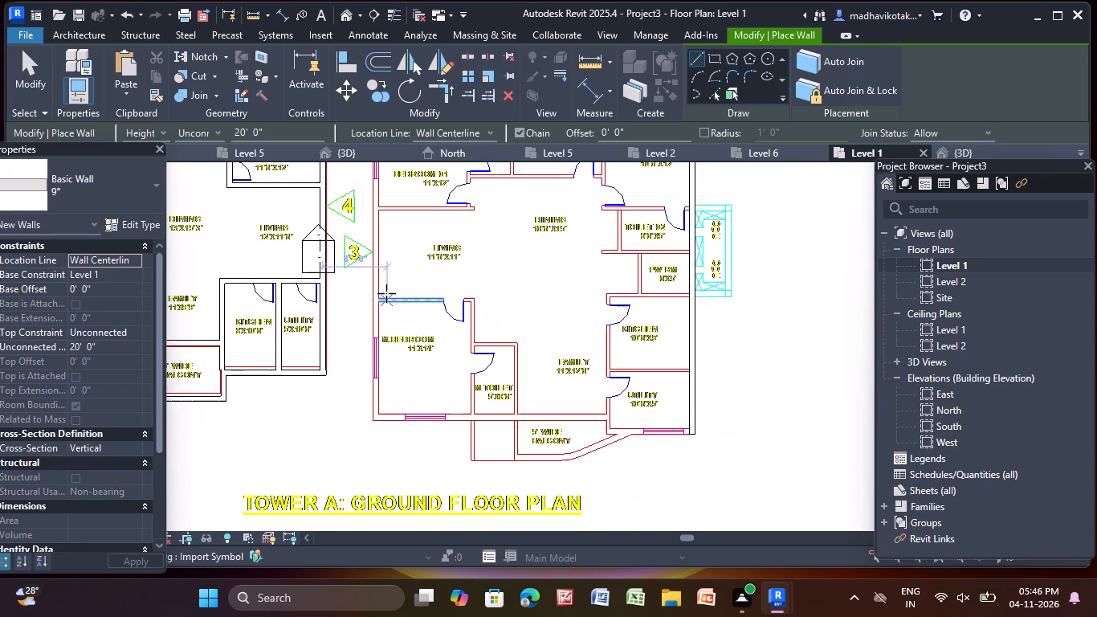
pyautogui.moveTo(390, 293); pyautogui.dragTo(531, 462, button='middle')
pyautogui.scroll(3, 502, 254)
pyautogui.scroll(7, 550, 304)
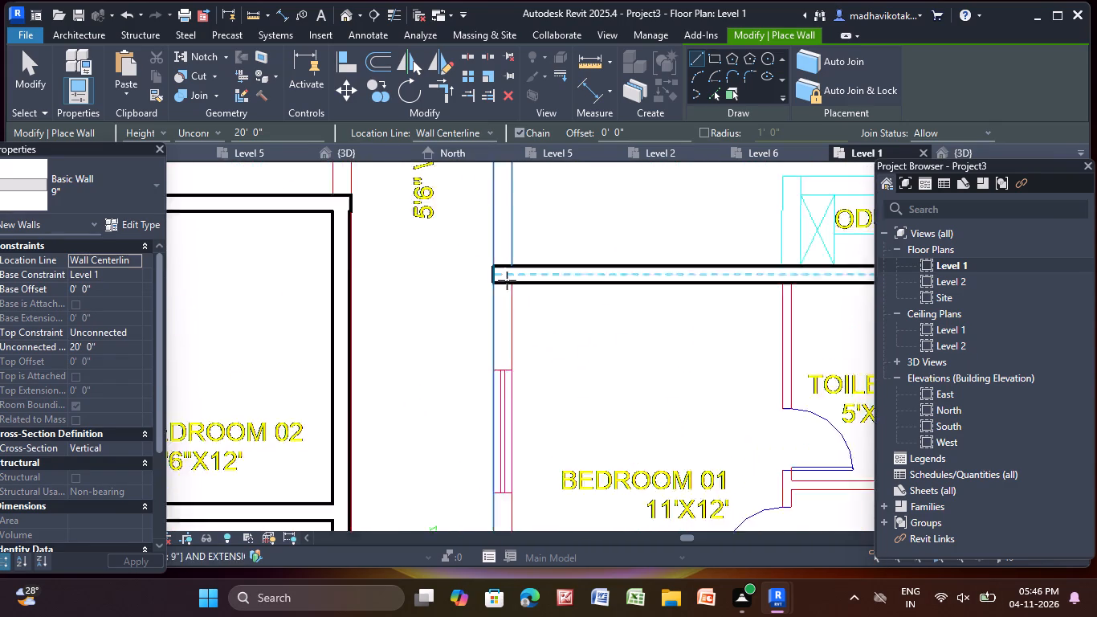
pyautogui.scroll(7, 507, 280)
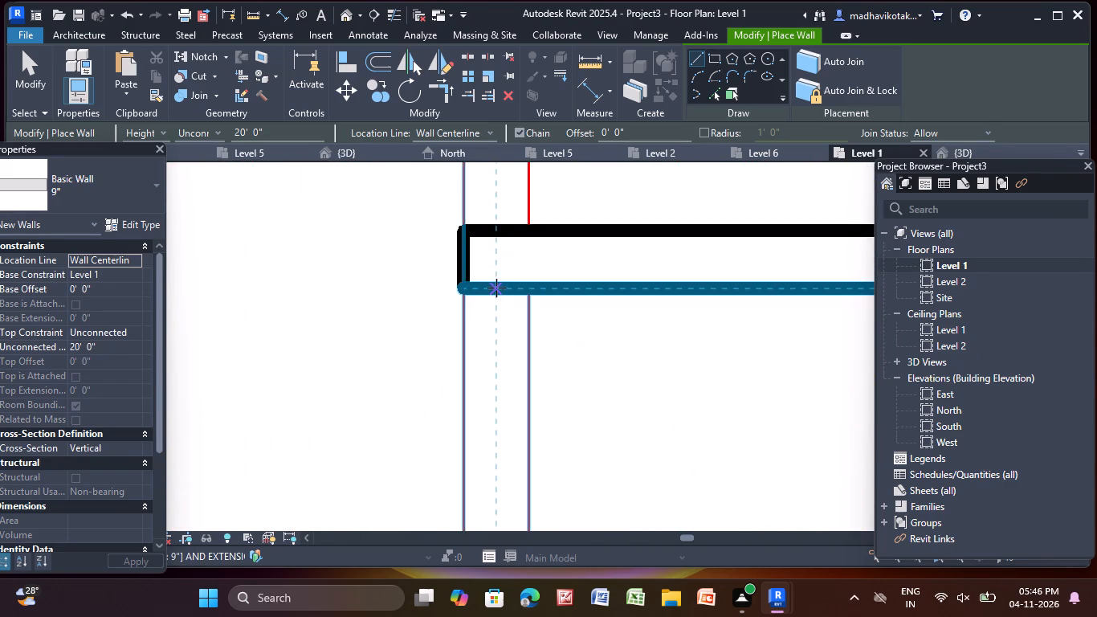
pyautogui.click(496, 288)
pyautogui.scroll(-4, 483, 501)
pyautogui.moveTo(483, 501); pyautogui.dragTo(520, 303, button='middle')
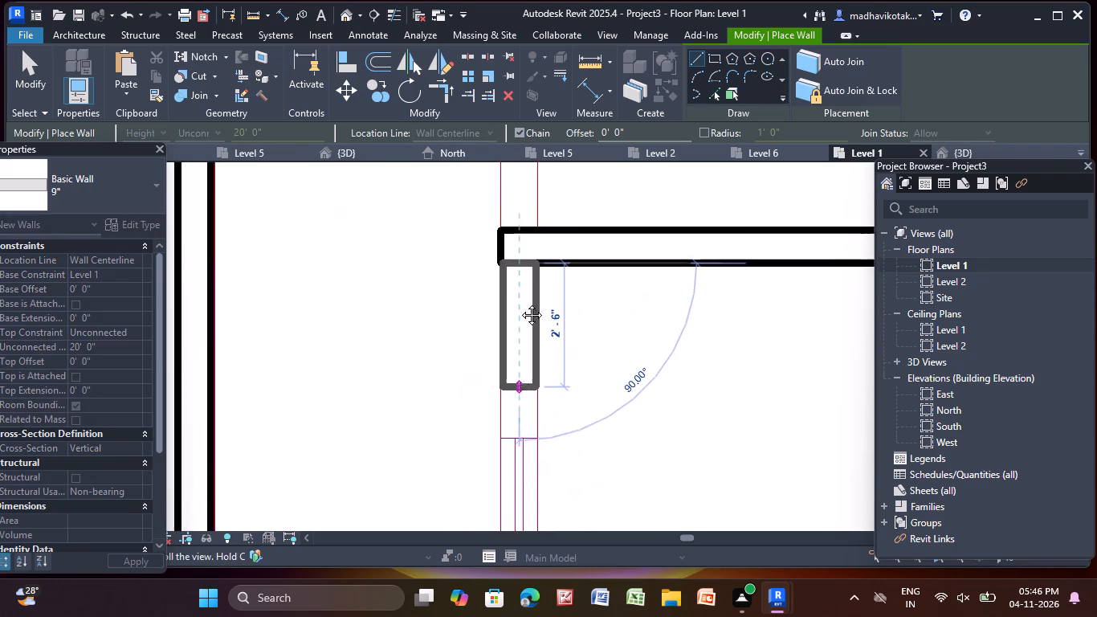
pyautogui.moveTo(520, 303); pyautogui.dragTo(556, 0, button='middle')
pyautogui.scroll(-4, 554, 494)
pyautogui.moveTo(552, 506); pyautogui.dragTo(622, 38, button='middle')
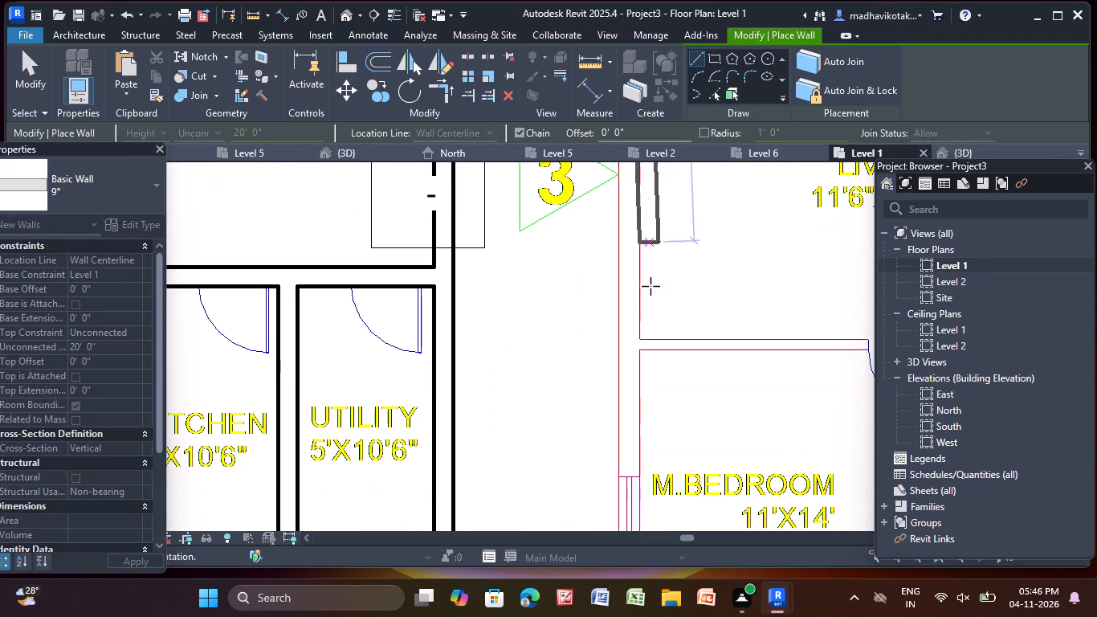
pyautogui.moveTo(622, 507); pyautogui.dragTo(576, 15, button='middle')
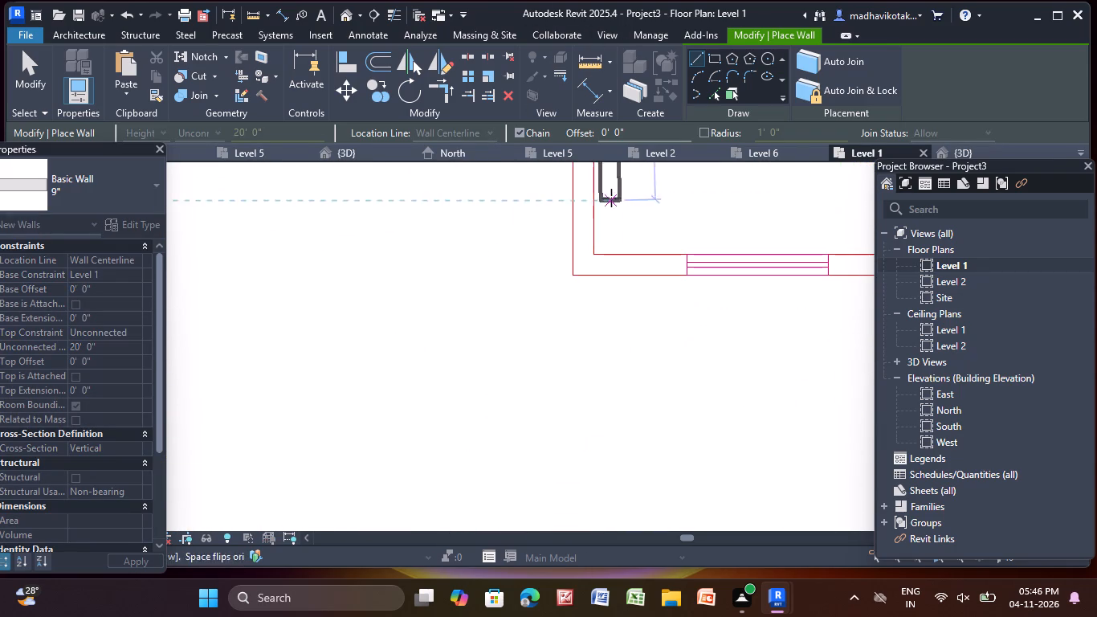
pyautogui.scroll(3, 592, 272)
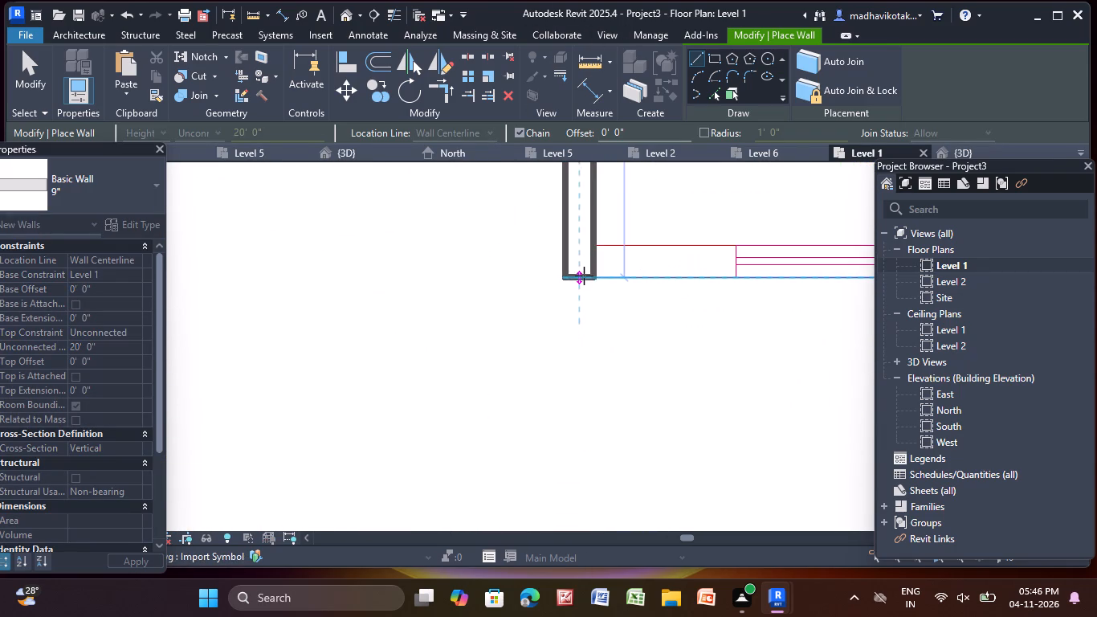
pyautogui.click(584, 276)
pyautogui.moveTo(584, 276); pyautogui.dragTo(504, 551, button='middle')
pyautogui.scroll(1, 504, 551)
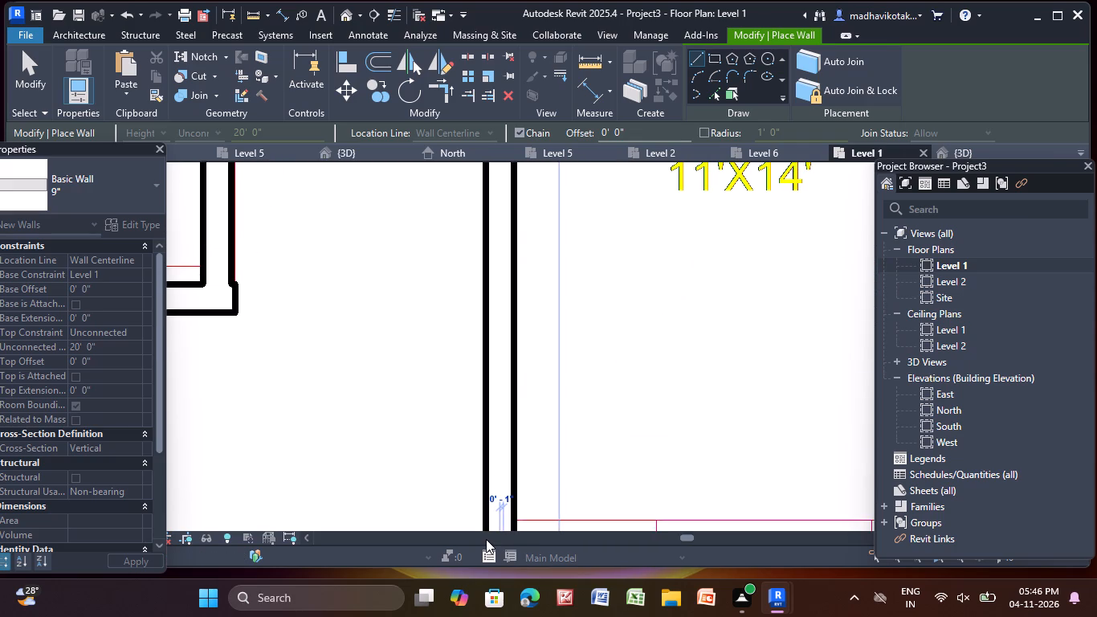
pyautogui.press('Escape')
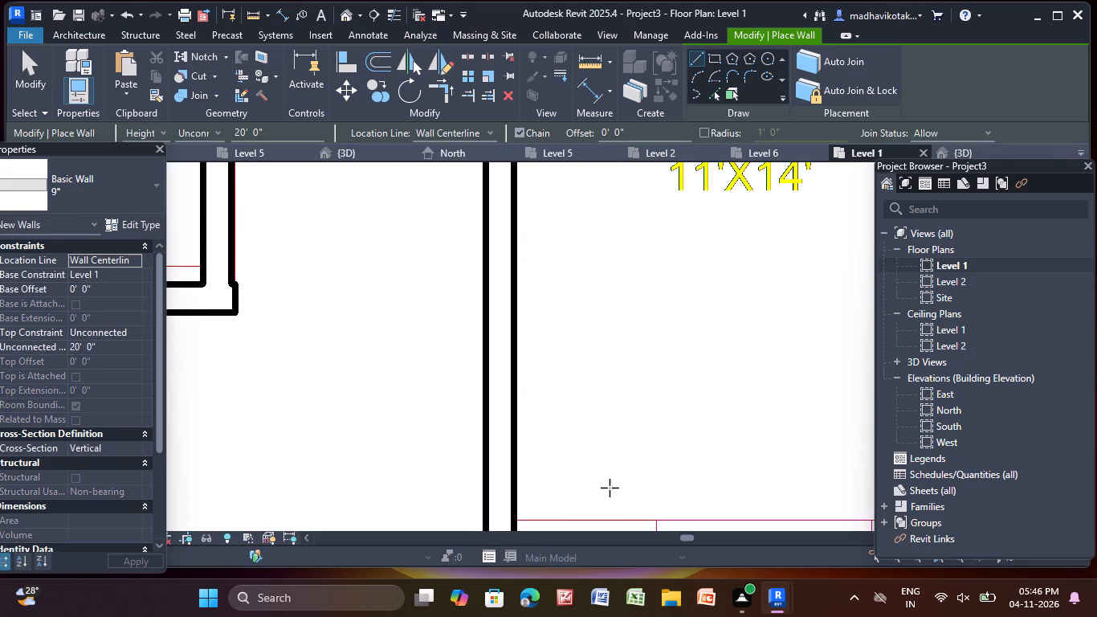
# Draw the 9" exterior wall from the master bedroom's outer corner past the M toilet and balcony to the utility's side wall.
pyautogui.scroll(-6, 663, 486)
pyautogui.scroll(1, 680, 481)
pyautogui.moveTo(640, 336); pyautogui.dragTo(407, 198, button='middle')
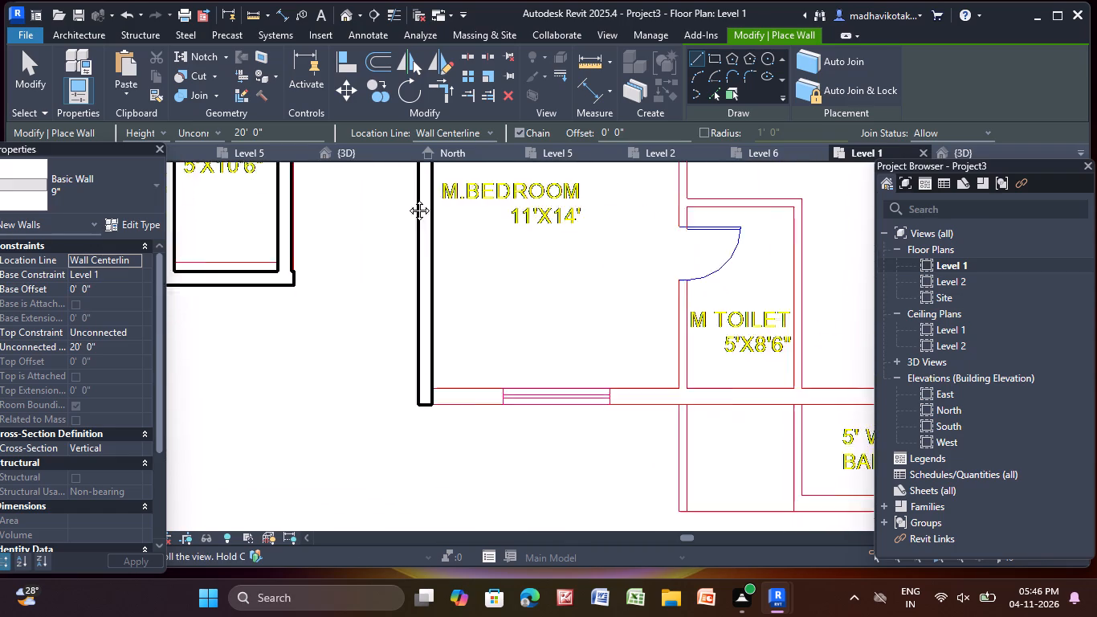
pyautogui.moveTo(407, 198); pyautogui.dragTo(316, 178, button='middle')
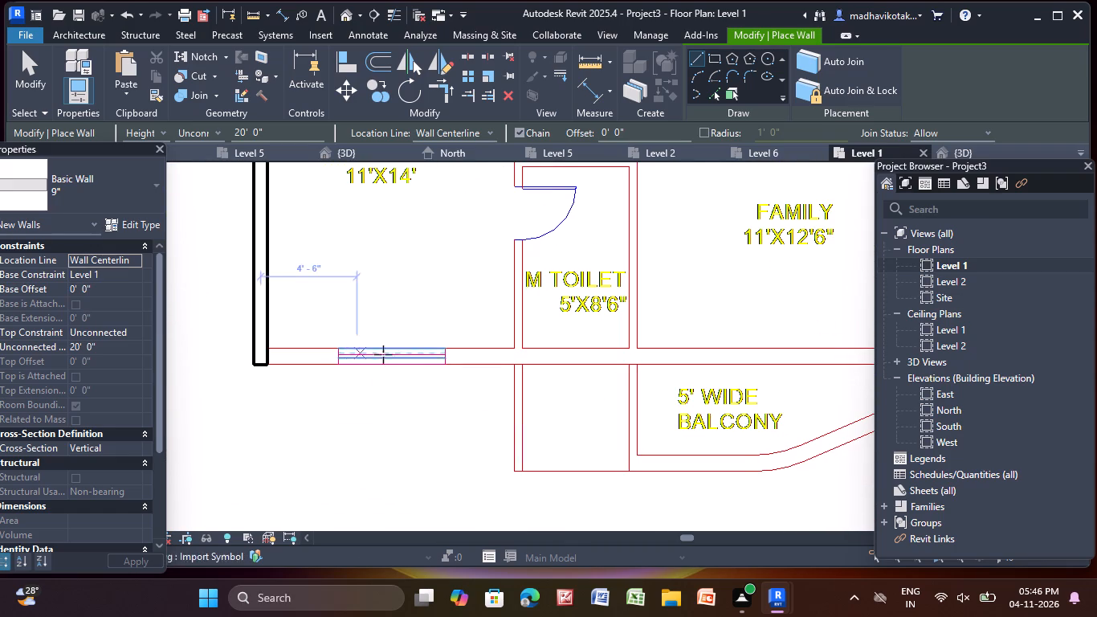
pyautogui.scroll(-5, 479, 419)
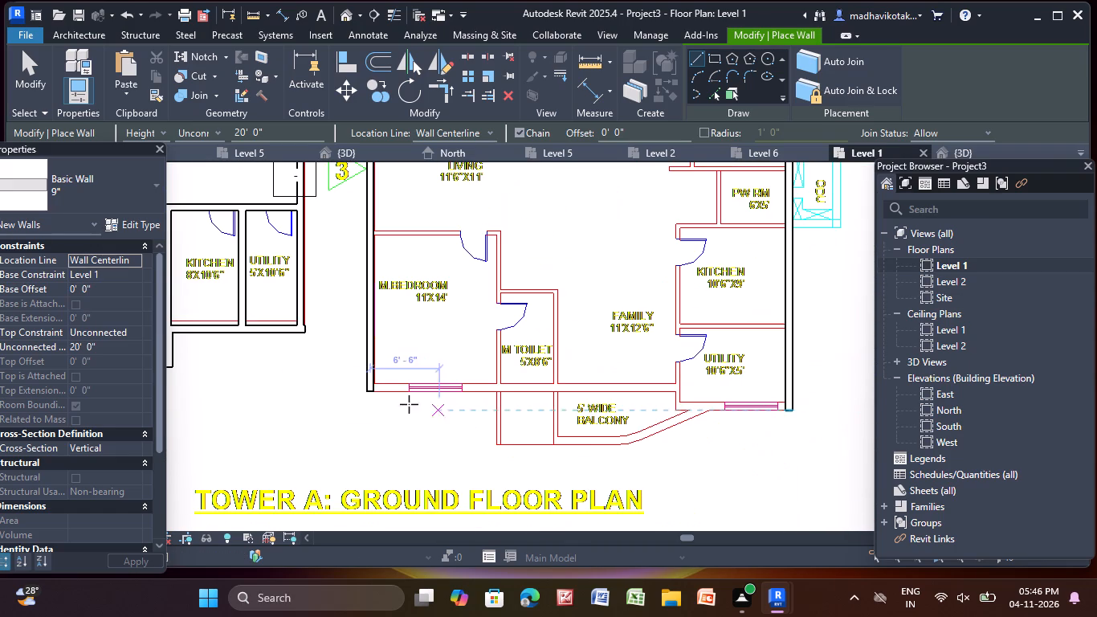
pyautogui.scroll(8, 384, 393)
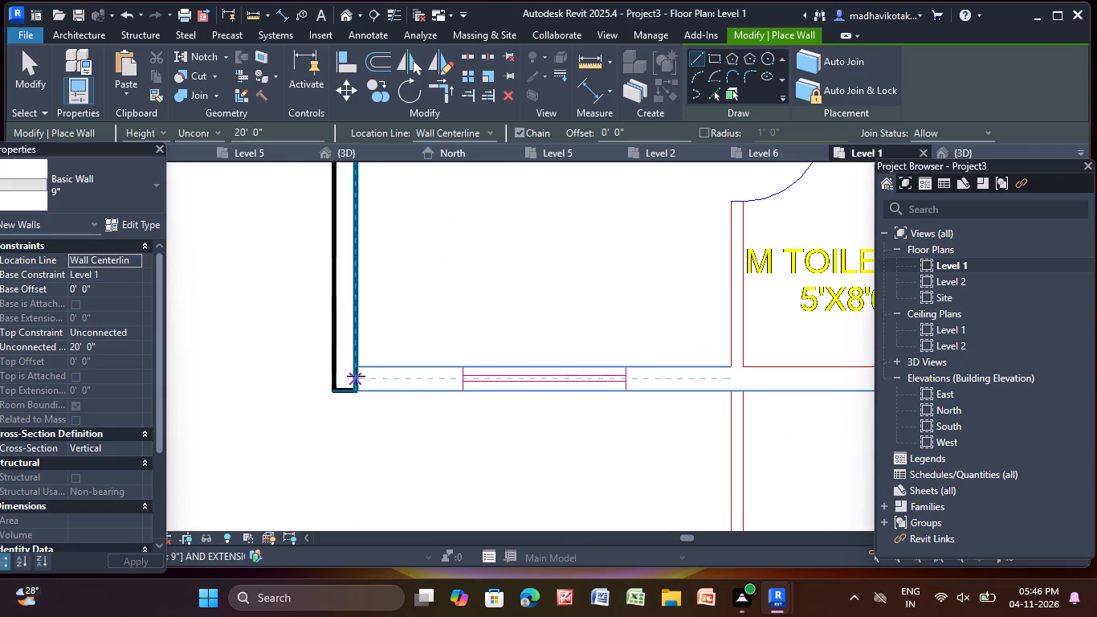
pyautogui.click(356, 376)
pyautogui.scroll(-5, 732, 362)
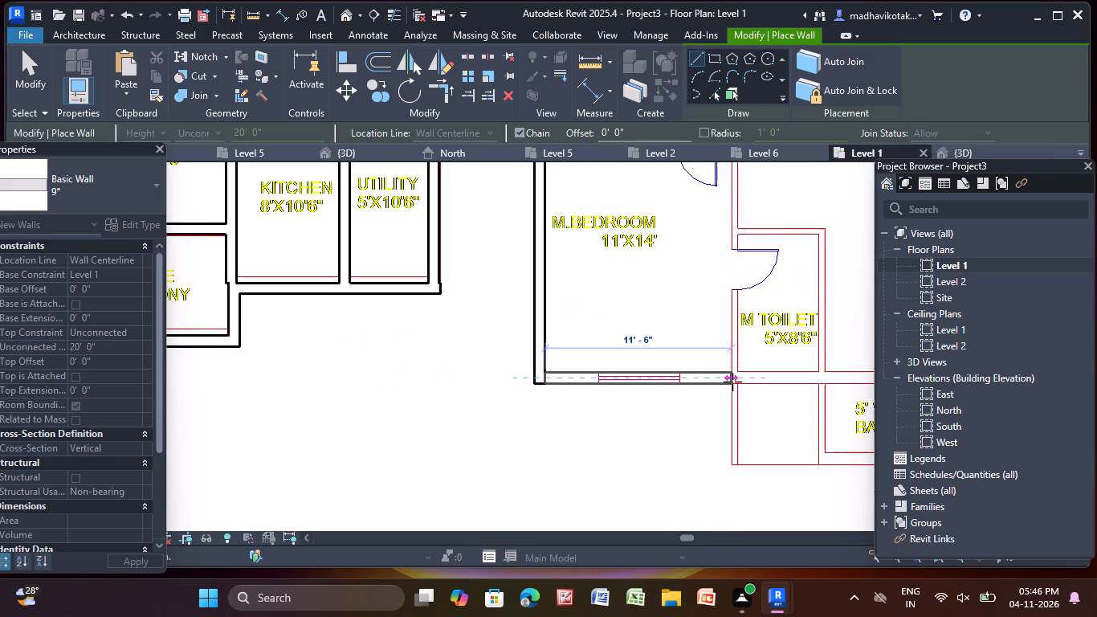
pyautogui.moveTo(732, 382); pyautogui.dragTo(336, 393, button='middle')
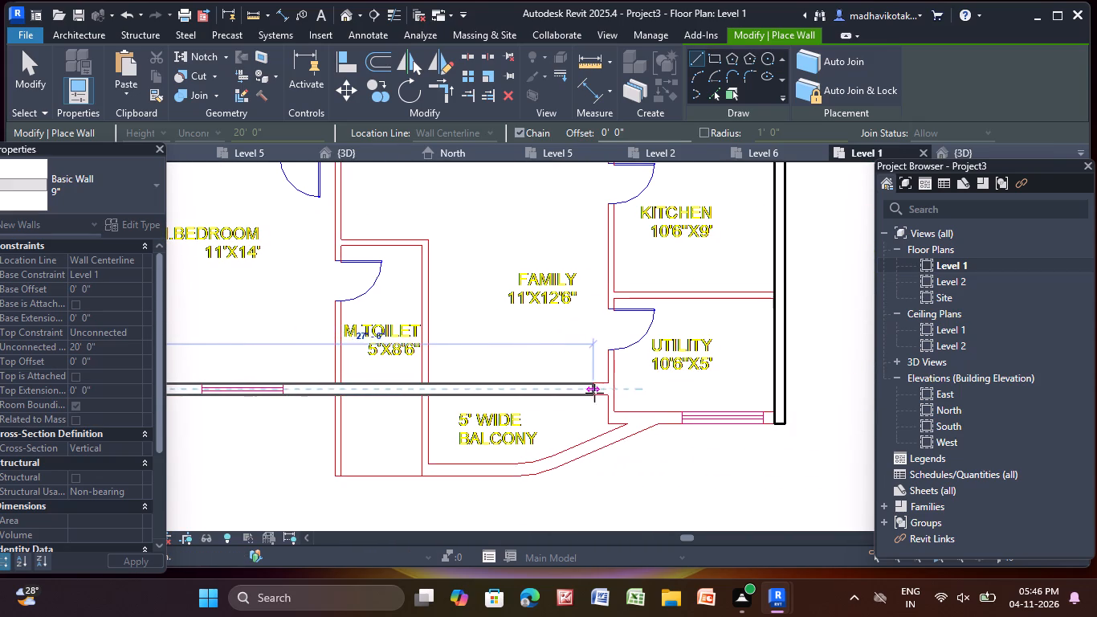
pyautogui.scroll(9, 625, 392)
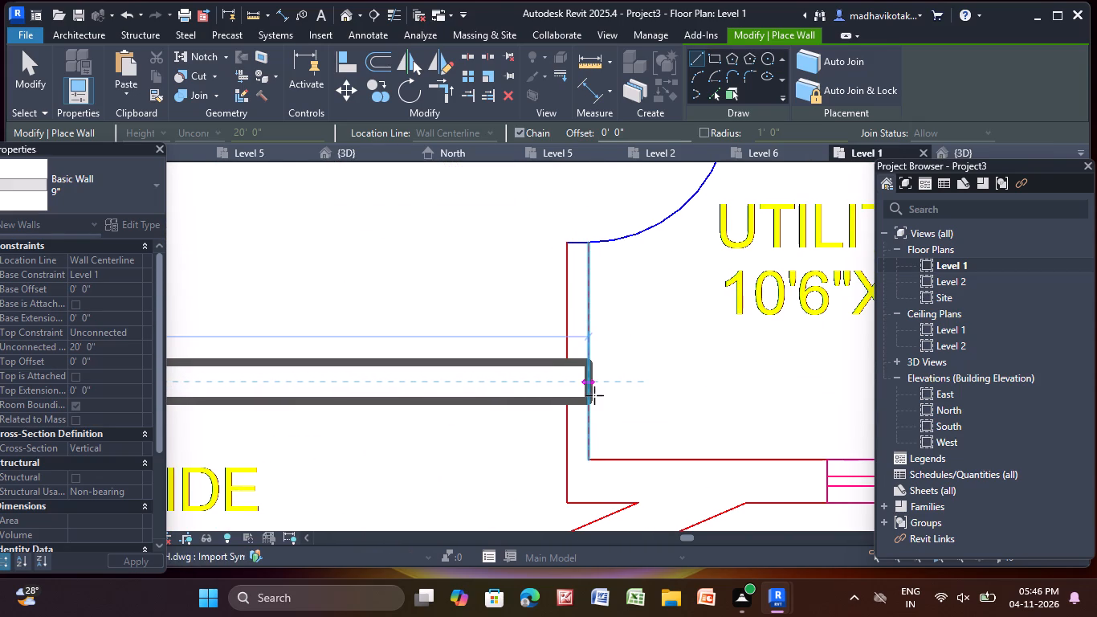
pyautogui.scroll(4, 594, 395)
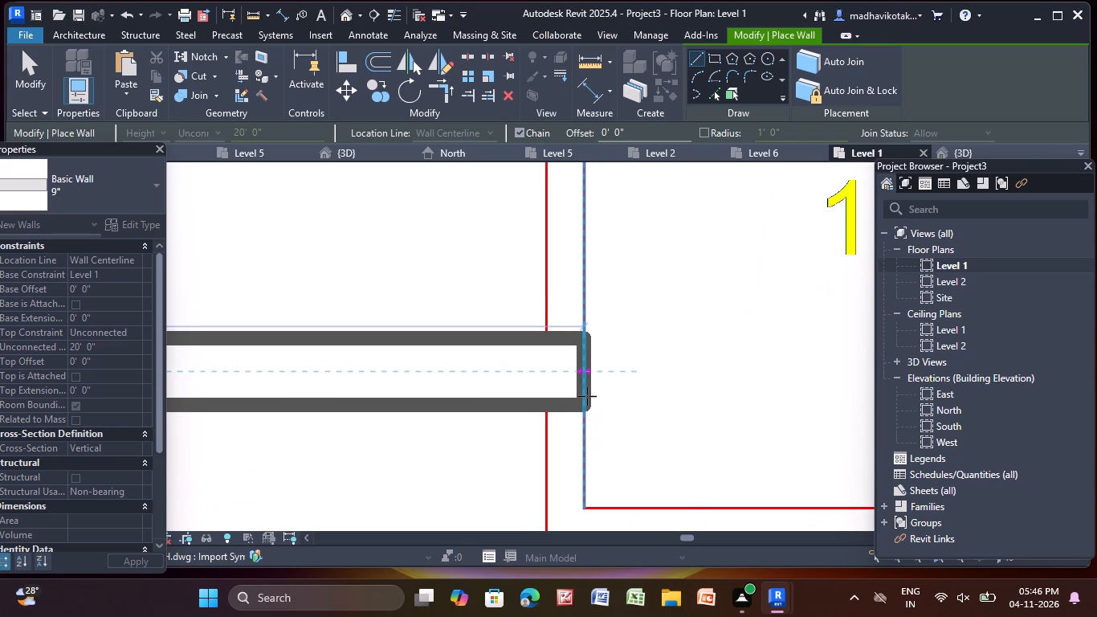
pyautogui.click(587, 396)
pyautogui.press('Escape')
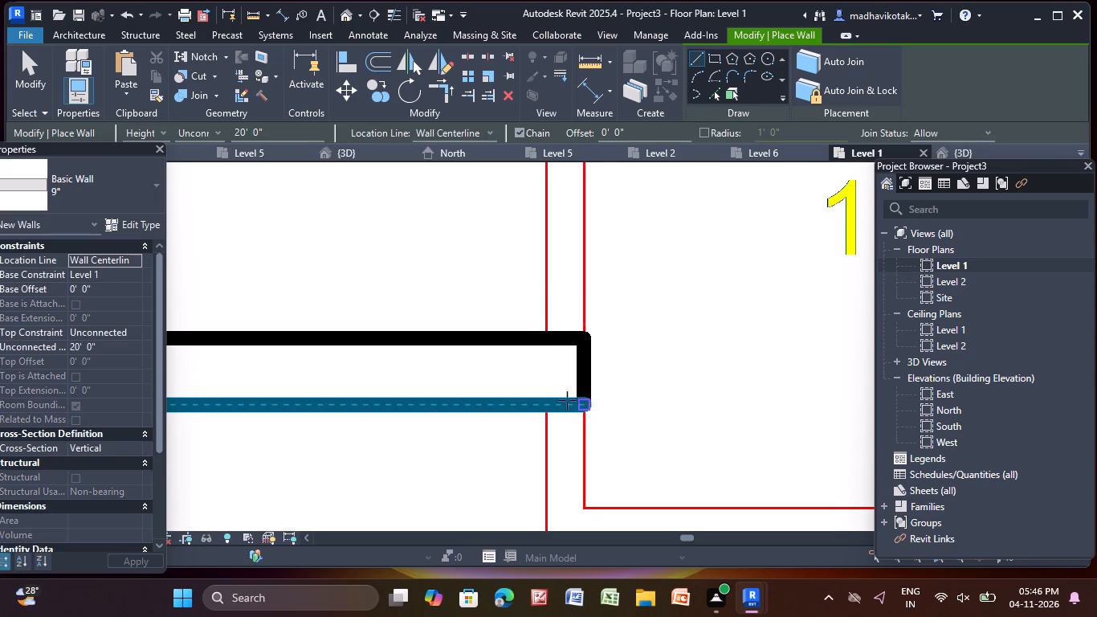
# Restart the Wall command with the 4.5" p basic wall type for the 5' wide balcony.
pyautogui.scroll(-11, 545, 396)
pyautogui.moveTo(509, 434); pyautogui.dragTo(688, 304, button='middle')
pyautogui.scroll(-3, 293, 342)
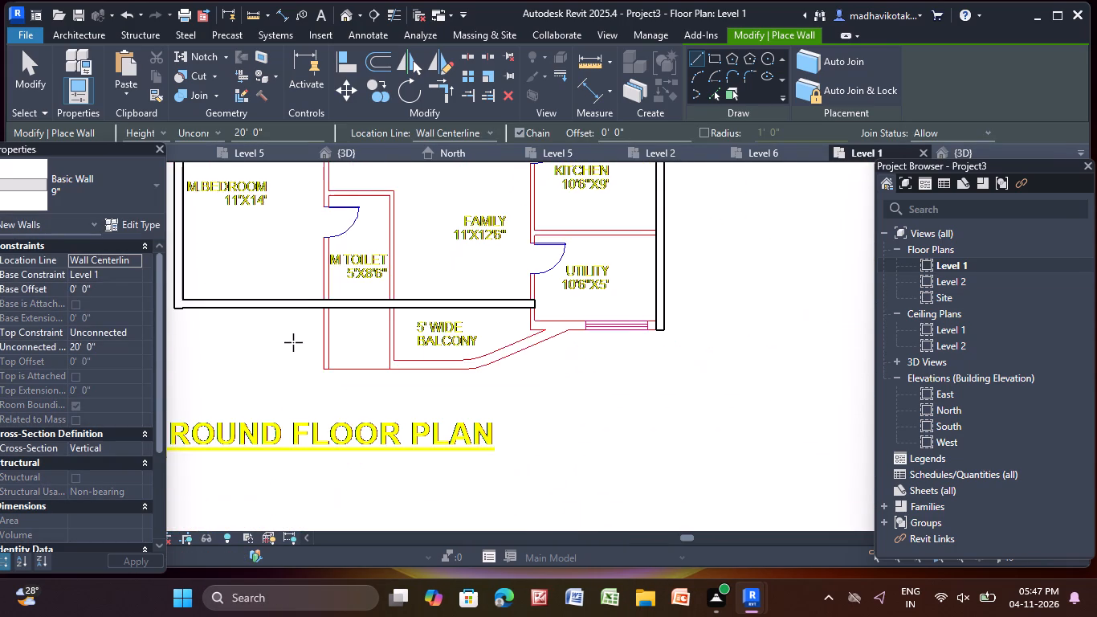
pyautogui.scroll(-1, 293, 342)
pyautogui.moveTo(297, 345); pyautogui.dragTo(366, 393, button='middle')
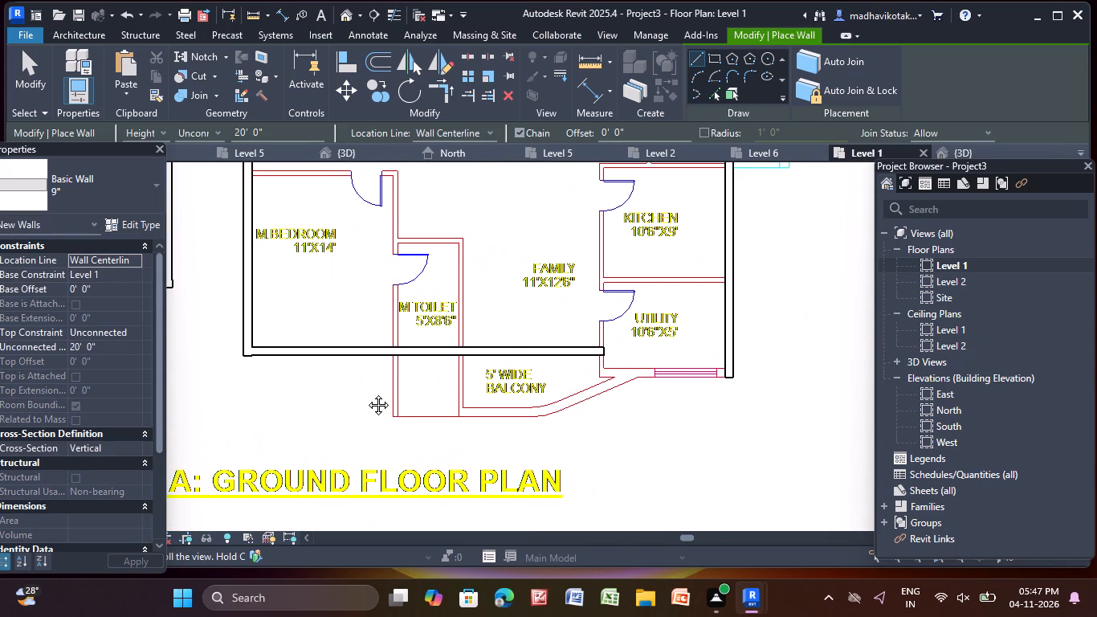
pyautogui.moveTo(366, 393); pyautogui.dragTo(365, 393, button='middle')
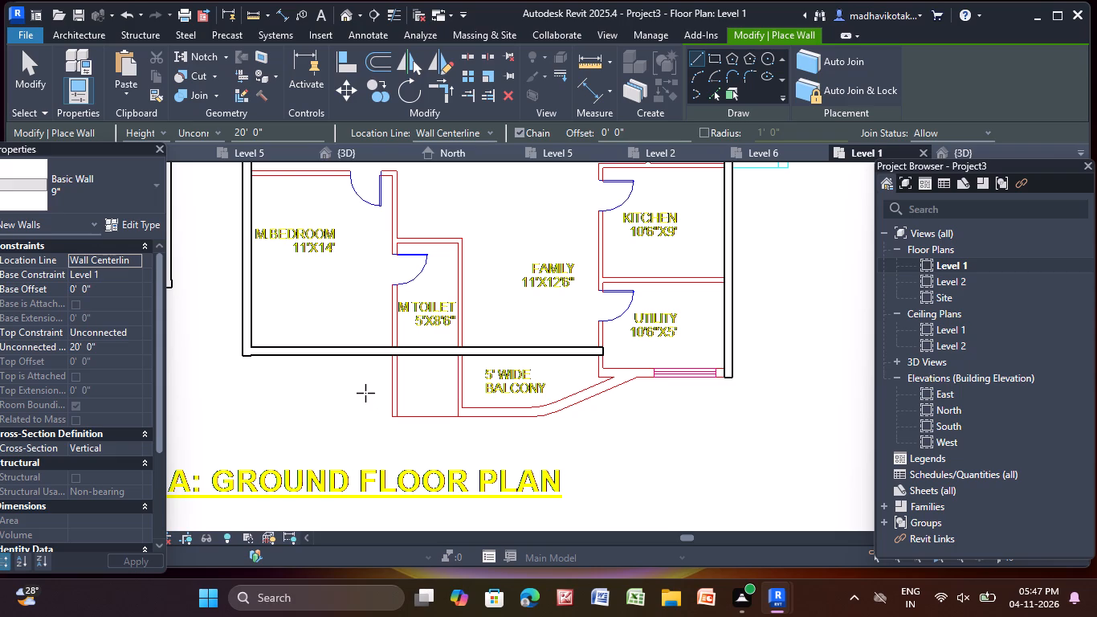
pyautogui.press('Escape')
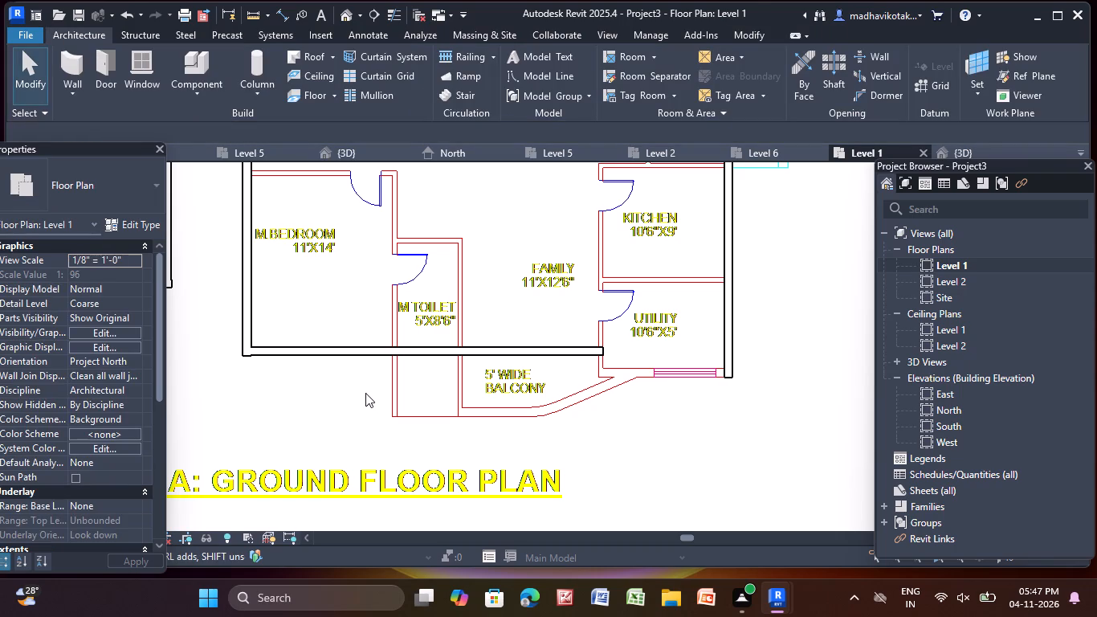
pyautogui.click(75, 49)
pyautogui.click(98, 185)
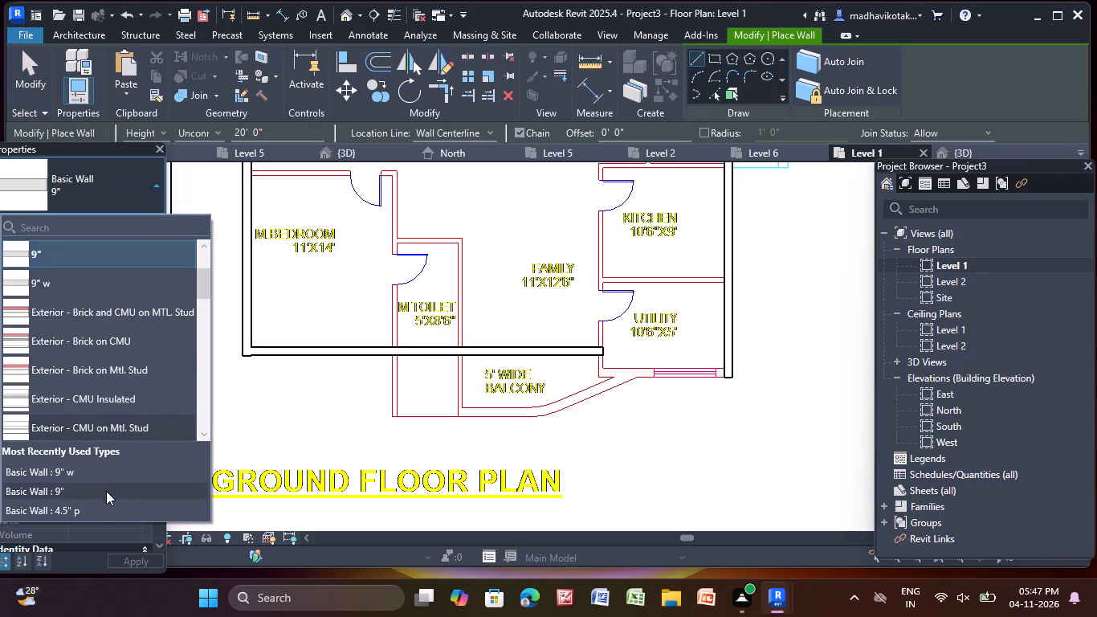
pyautogui.click(93, 511)
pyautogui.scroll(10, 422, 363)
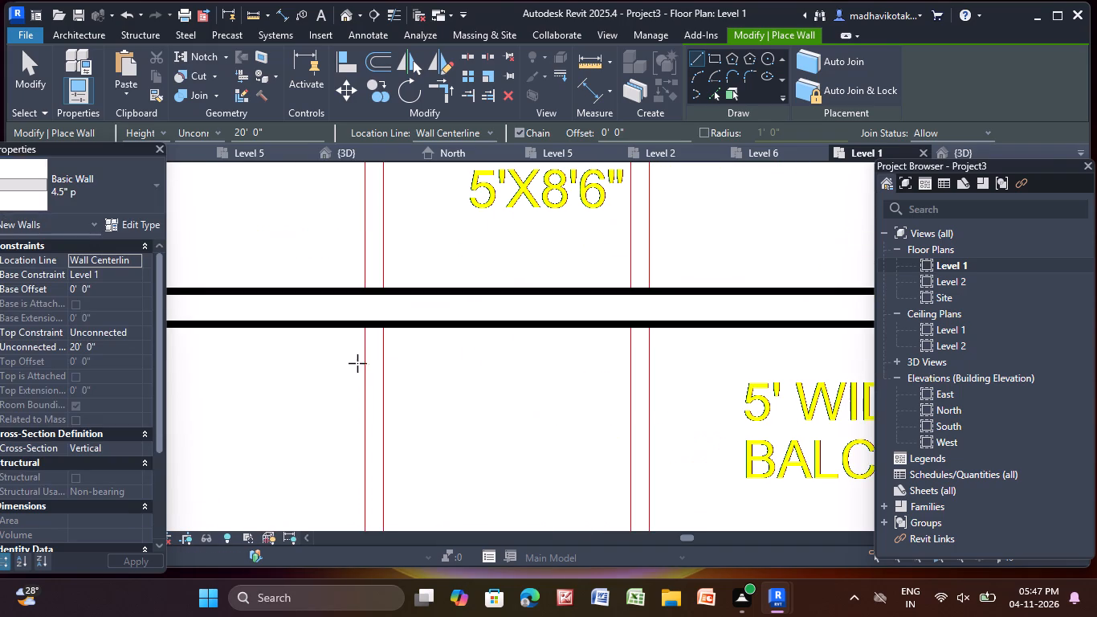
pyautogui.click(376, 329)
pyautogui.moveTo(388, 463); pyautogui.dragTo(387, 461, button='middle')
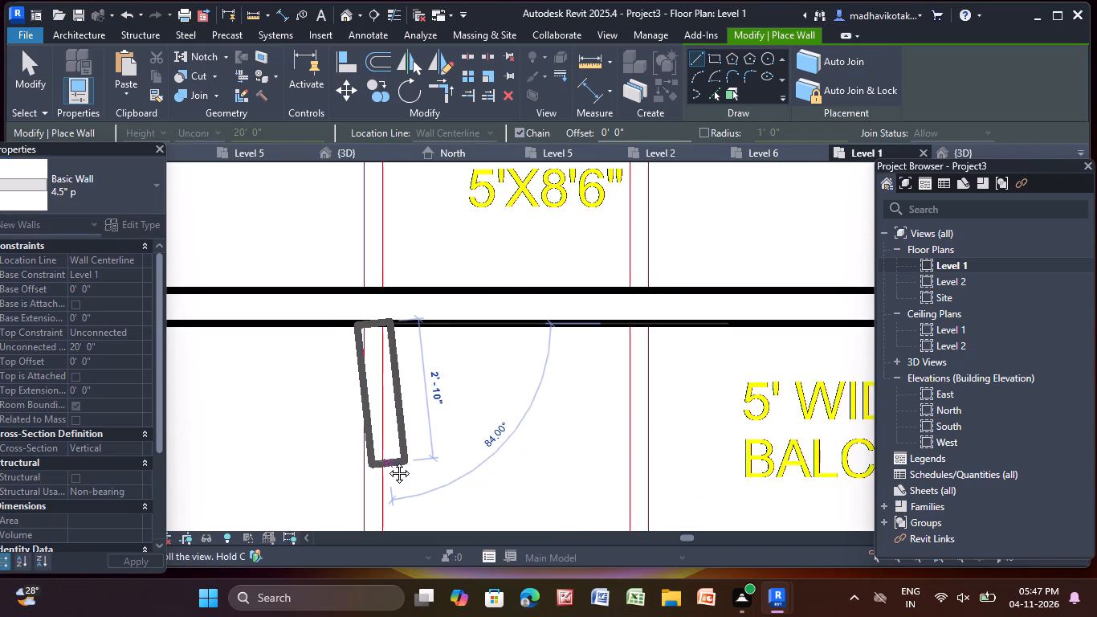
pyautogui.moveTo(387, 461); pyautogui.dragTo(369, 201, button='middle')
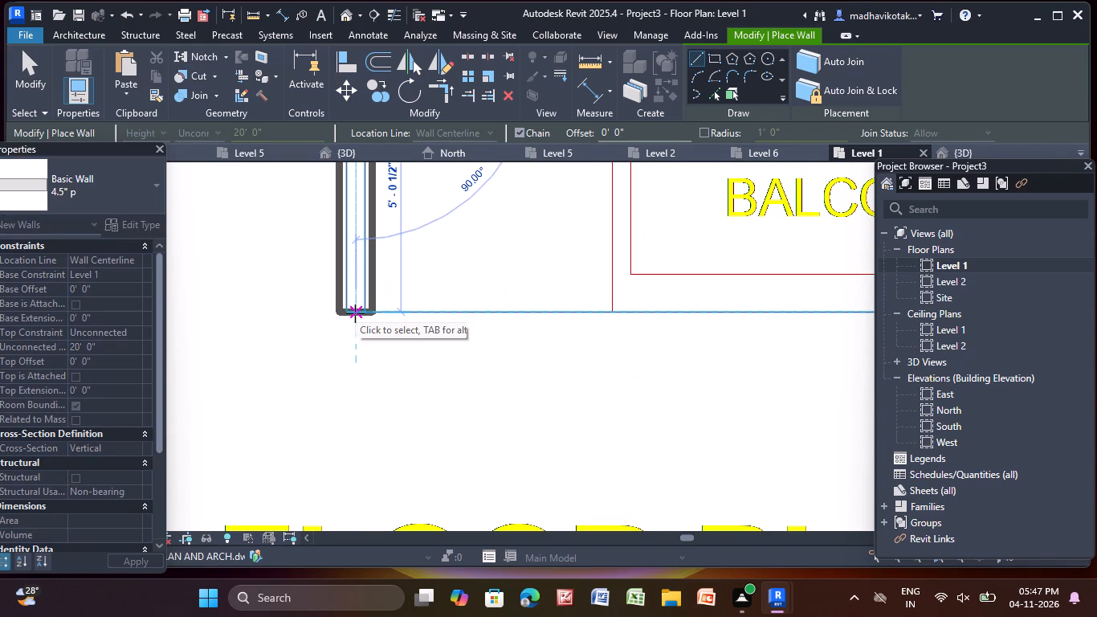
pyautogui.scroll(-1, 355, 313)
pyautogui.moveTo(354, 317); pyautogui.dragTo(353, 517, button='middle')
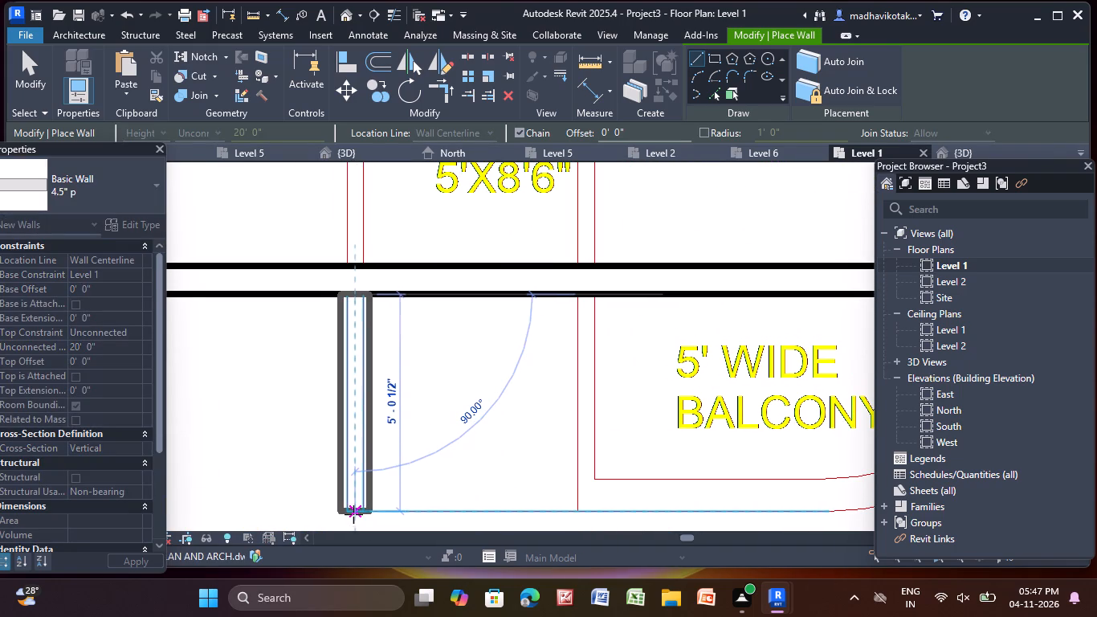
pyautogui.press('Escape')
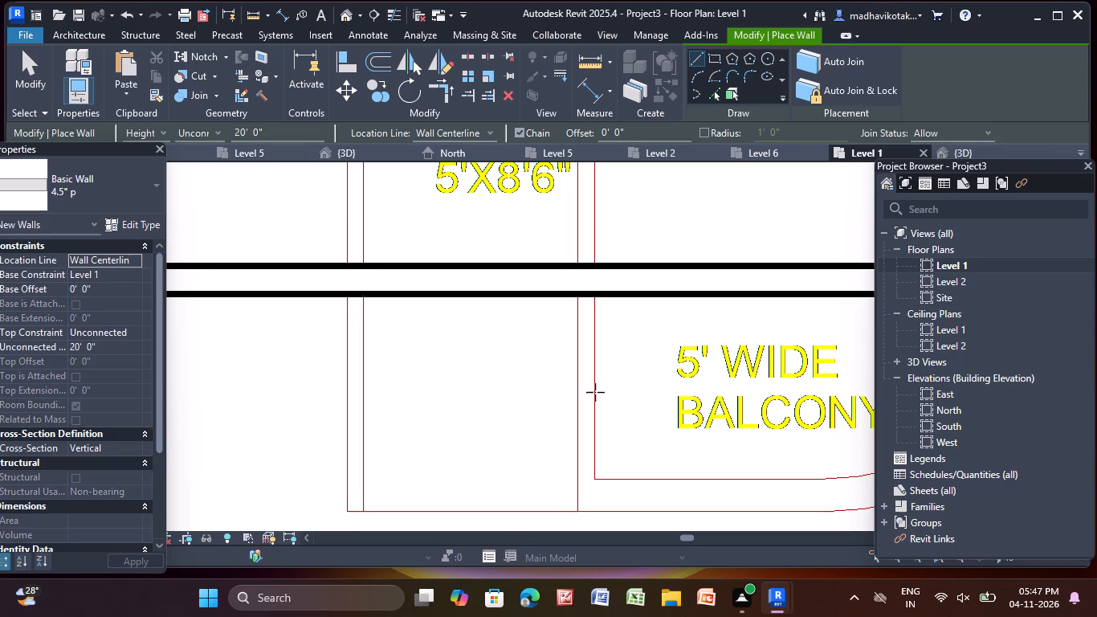
# Create 4.5" p walls by picking the linked drawing's lines for the balcony's side, straight front edge and slanted edge.
pyautogui.moveTo(585, 317); pyautogui.dragTo(388, 245, button='middle')
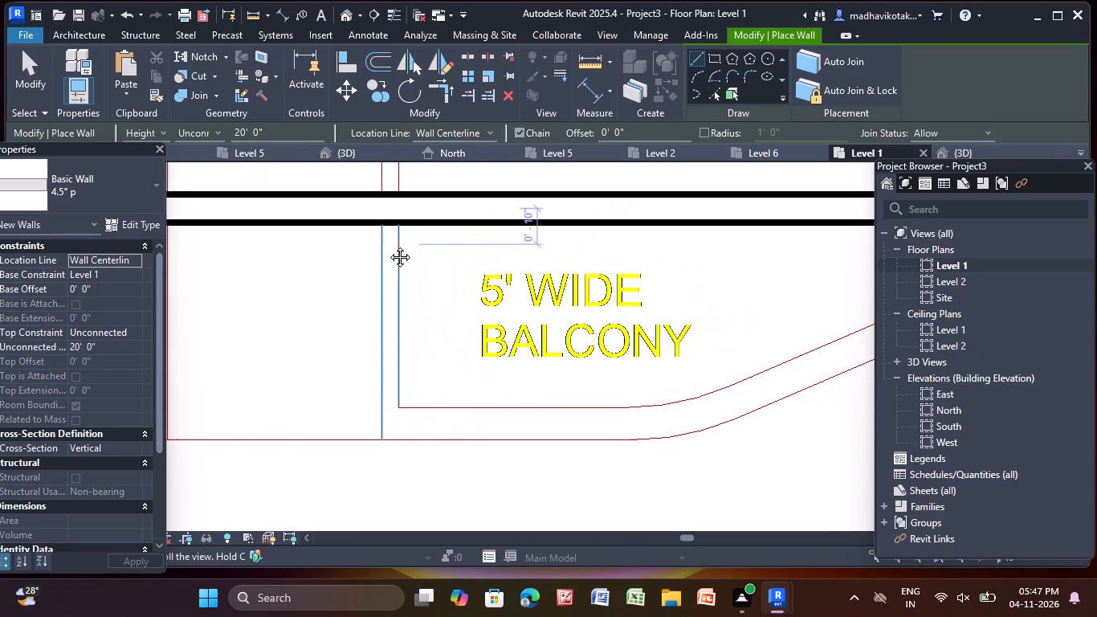
pyautogui.moveTo(388, 245); pyautogui.dragTo(387, 245, button='middle')
pyautogui.scroll(-6, 385, 238)
pyautogui.click(713, 93)
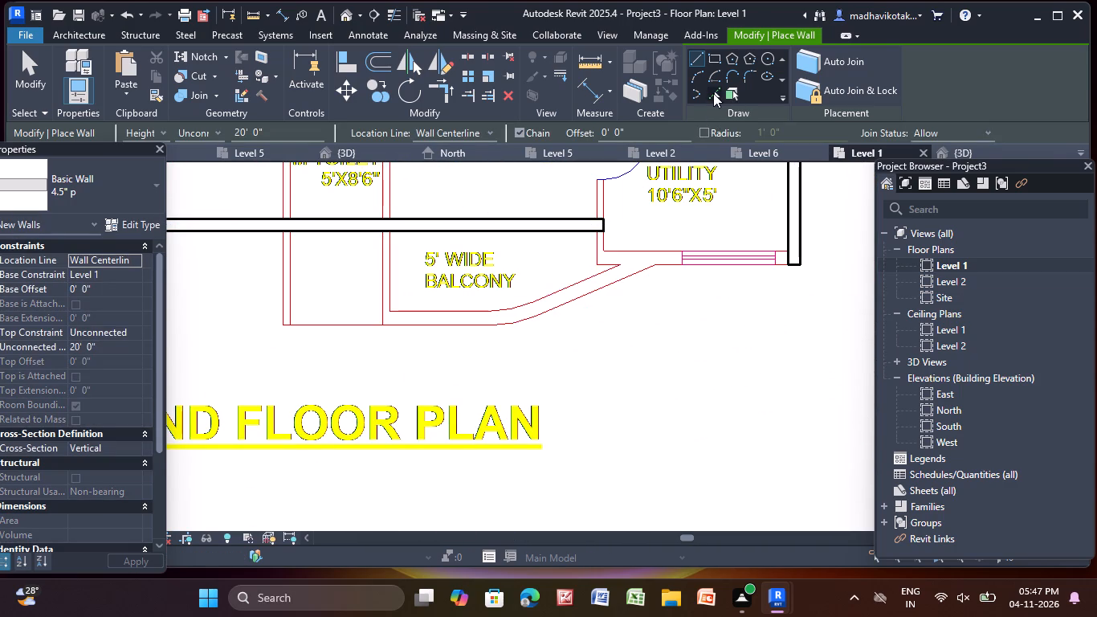
pyautogui.click(388, 284)
pyautogui.click(442, 321)
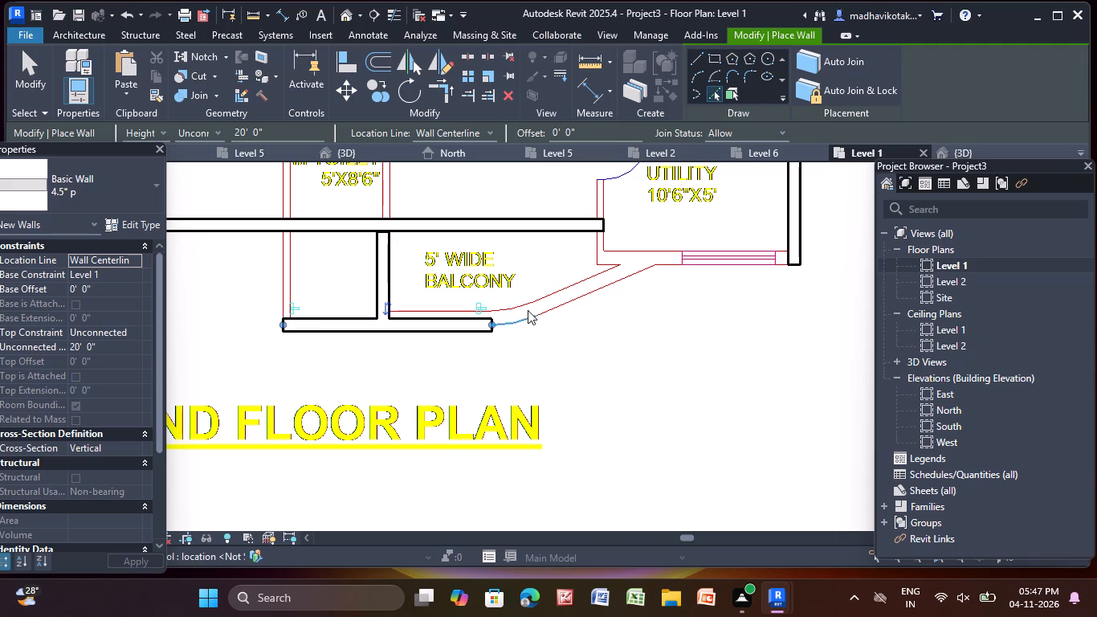
pyautogui.click(549, 311)
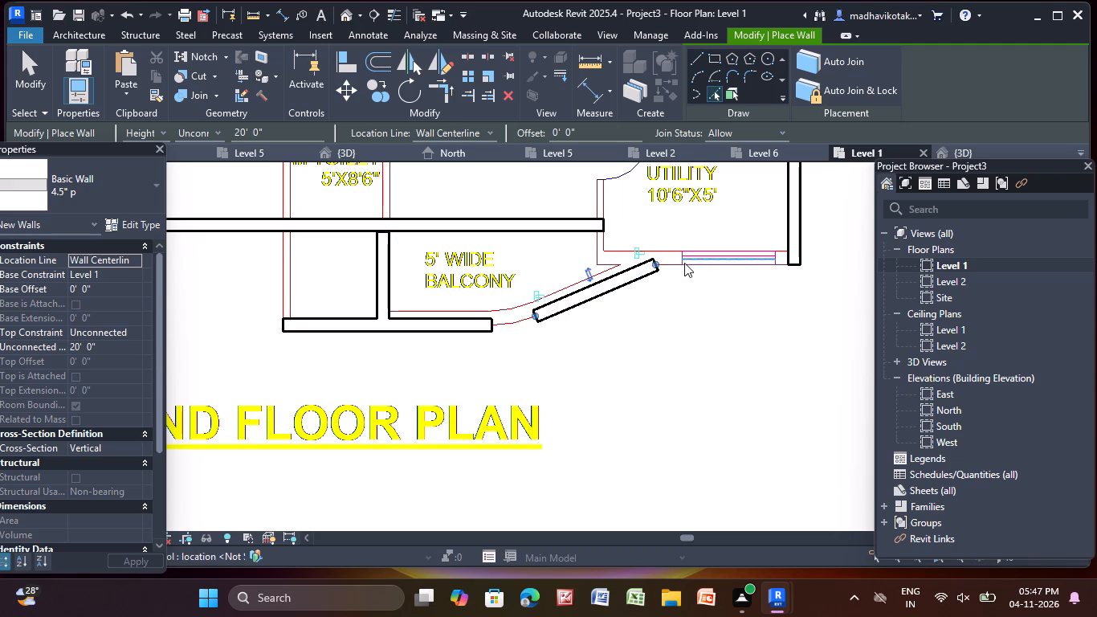
# Create 4.5" p walls by picking the linked drawing's window and outer edge lines along the utility's exterior side.
pyautogui.click(684, 263)
pyautogui.scroll(5, 673, 271)
pyautogui.click(661, 263)
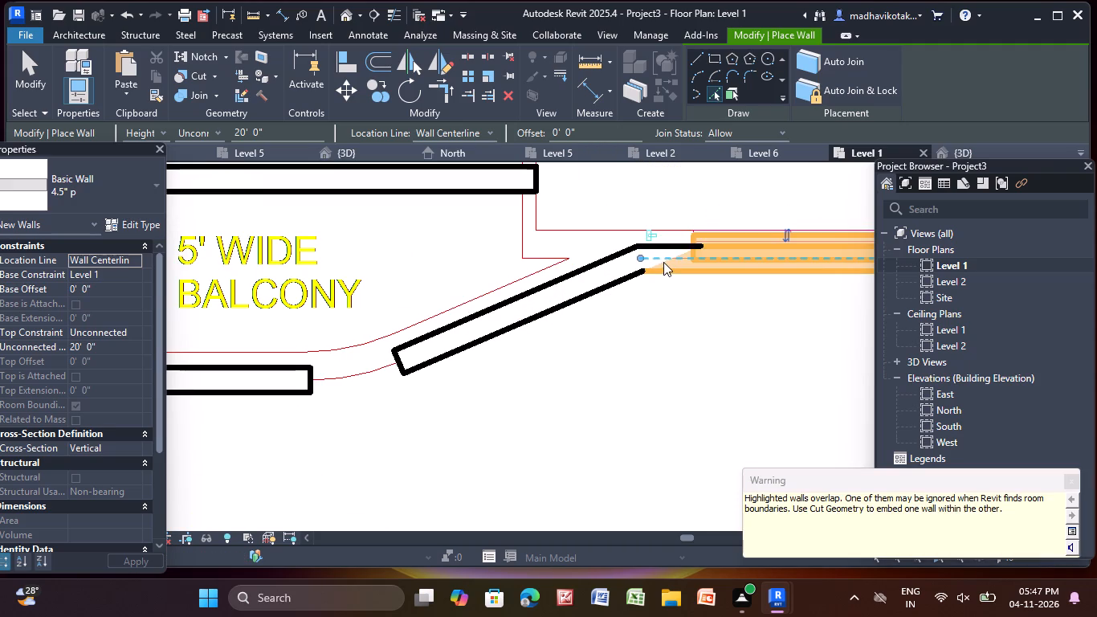
pyautogui.scroll(-6, 662, 261)
pyautogui.scroll(4, 675, 269)
pyautogui.scroll(-5, 674, 272)
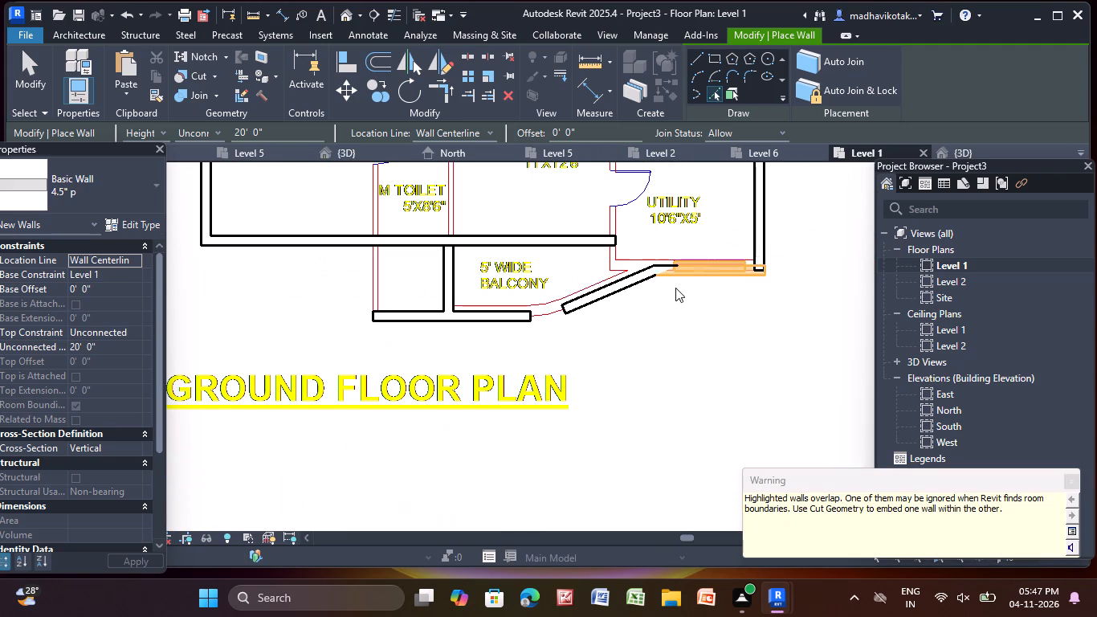
# Create the 4.5" p curved wall joining the balcony's straight front and slanted edge by picking the linked drawing's outer arc.
pyautogui.press('Escape')
pyautogui.scroll(3, 551, 306)
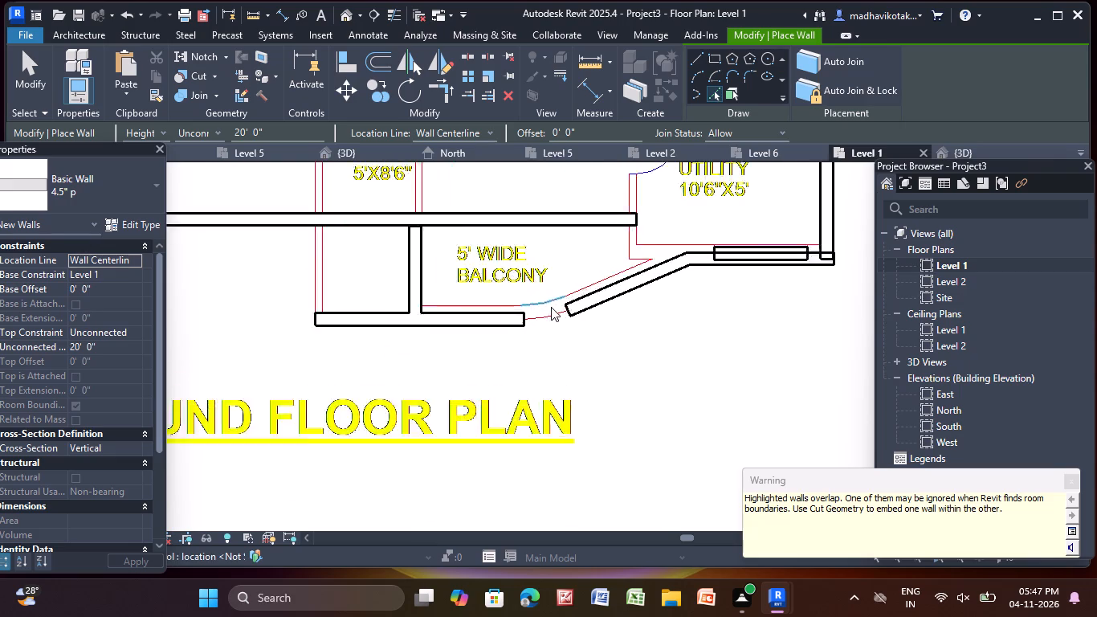
pyautogui.scroll(2, 551, 307)
pyautogui.click(544, 322)
pyautogui.scroll(-5, 544, 334)
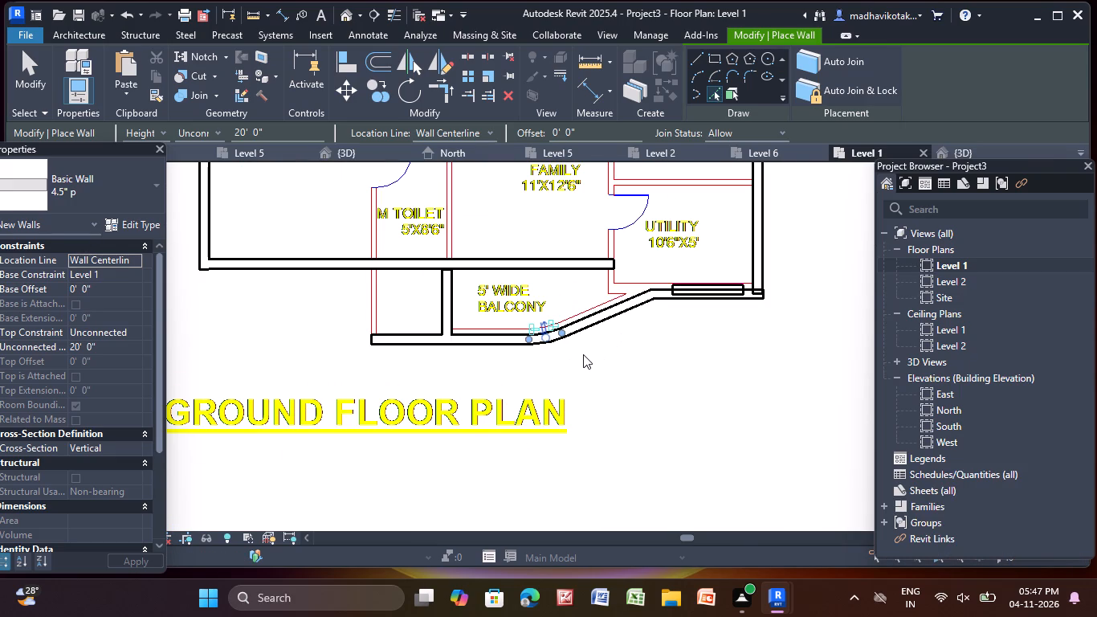
pyautogui.press('Escape')
pyautogui.press('Escape')
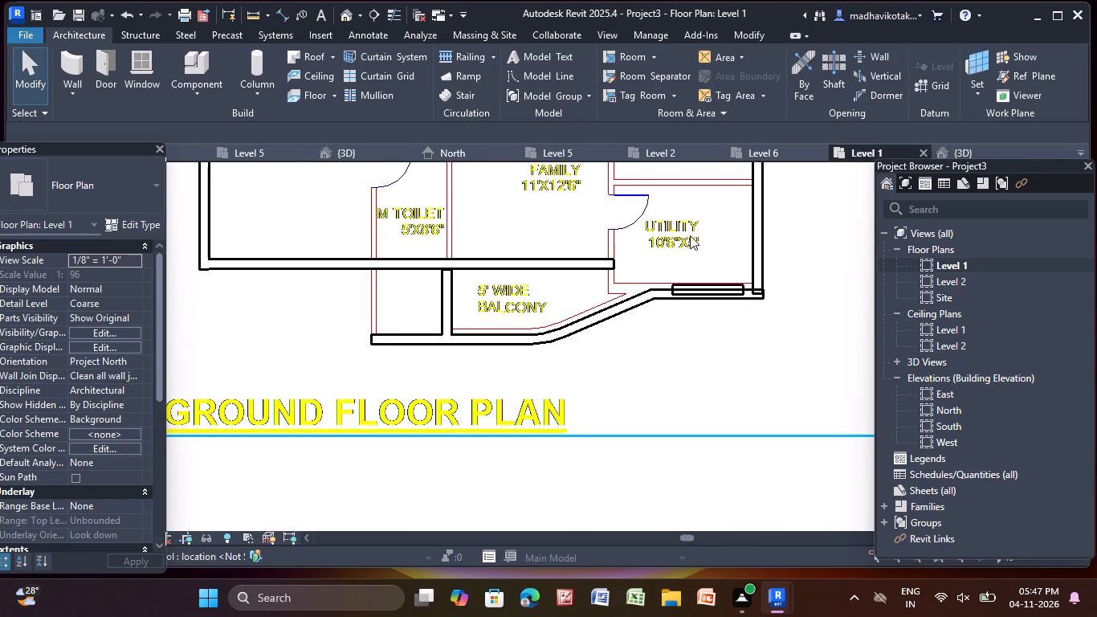
# Delete the overlapping 5' long 4.5" p wall at the utility's window.
pyautogui.scroll(10, 711, 258)
pyautogui.click(716, 318)
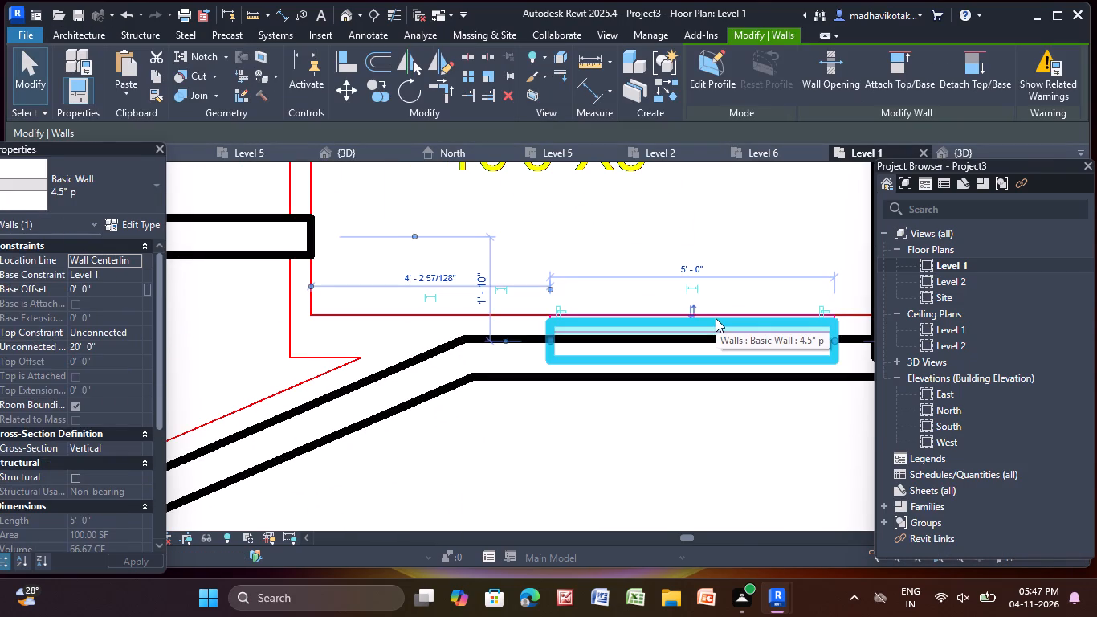
pyautogui.press('Delete')
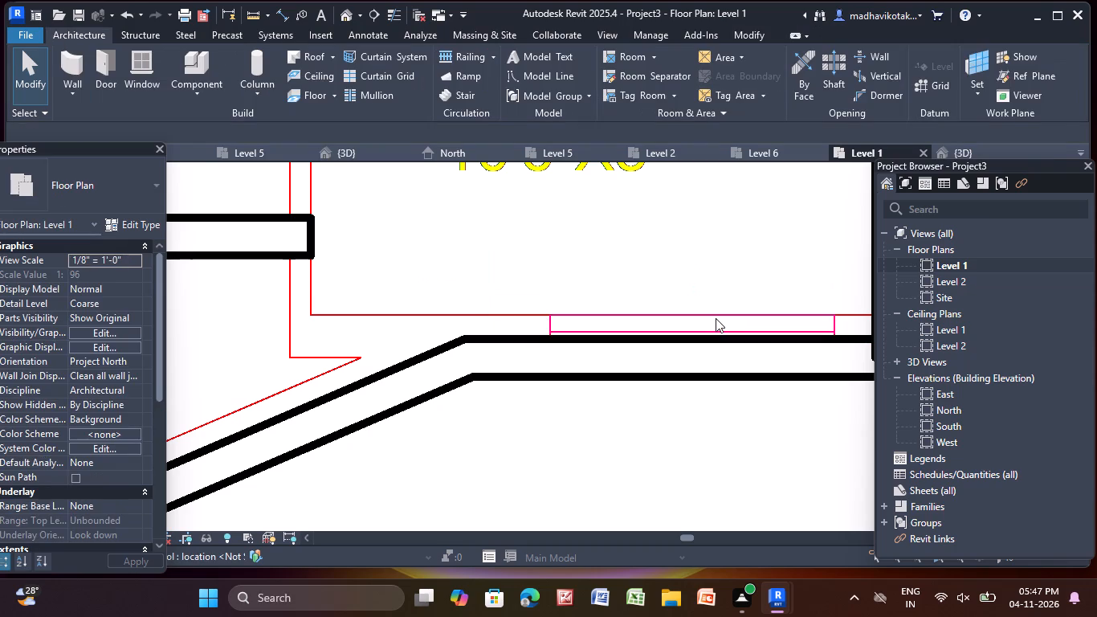
# Shorten the utility's 9" side wall so its end meets the inner face of the 4.5" p exterior wall.
pyautogui.scroll(-6, 710, 371)
pyautogui.moveTo(722, 375); pyautogui.dragTo(668, 386, button='middle')
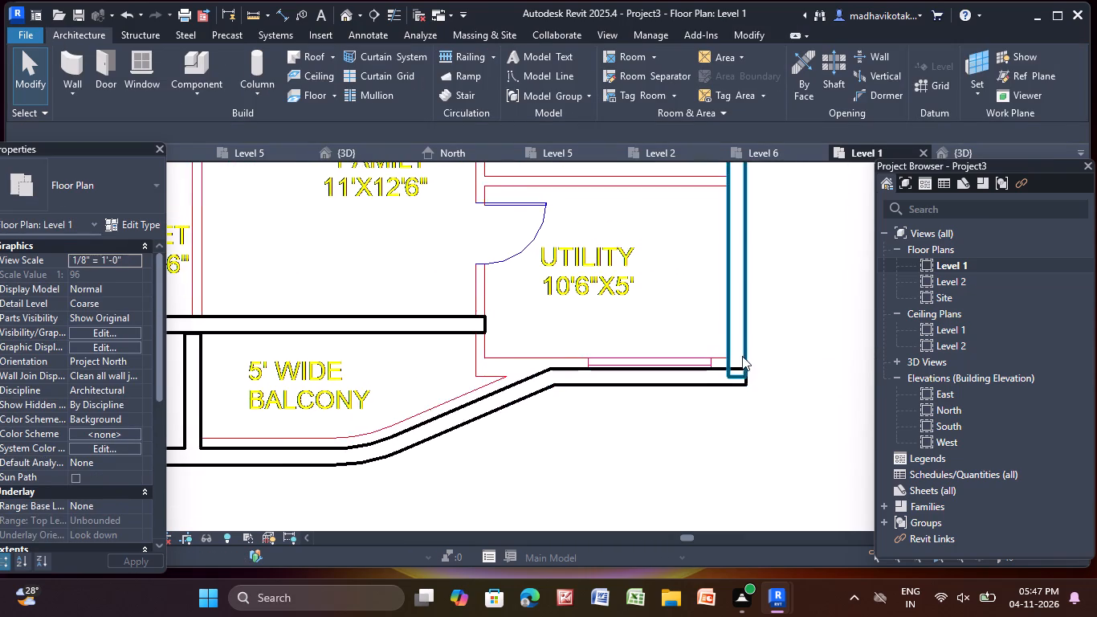
pyautogui.scroll(5, 742, 356)
pyautogui.click(745, 344)
pyautogui.scroll(4, 756, 411)
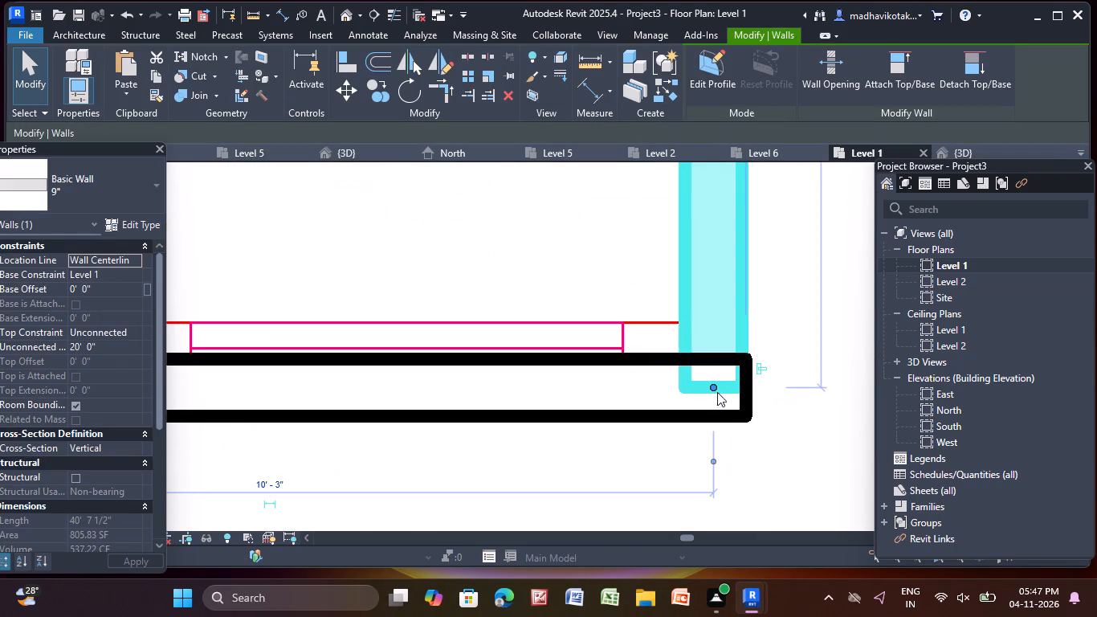
pyautogui.moveTo(712, 386); pyautogui.dragTo(712, 355)
pyautogui.click(793, 282)
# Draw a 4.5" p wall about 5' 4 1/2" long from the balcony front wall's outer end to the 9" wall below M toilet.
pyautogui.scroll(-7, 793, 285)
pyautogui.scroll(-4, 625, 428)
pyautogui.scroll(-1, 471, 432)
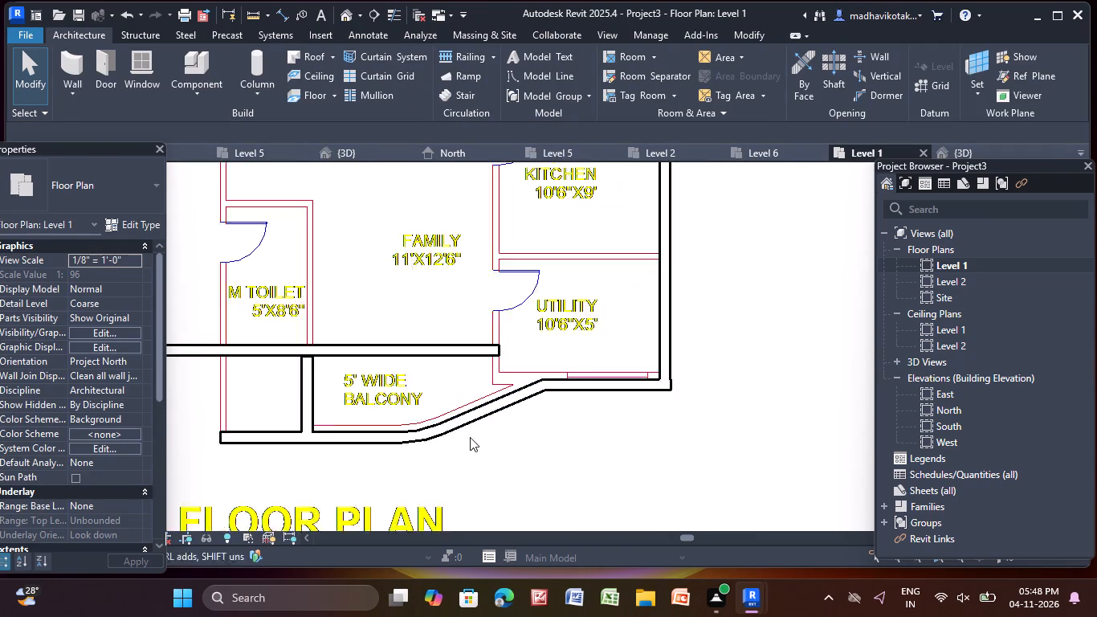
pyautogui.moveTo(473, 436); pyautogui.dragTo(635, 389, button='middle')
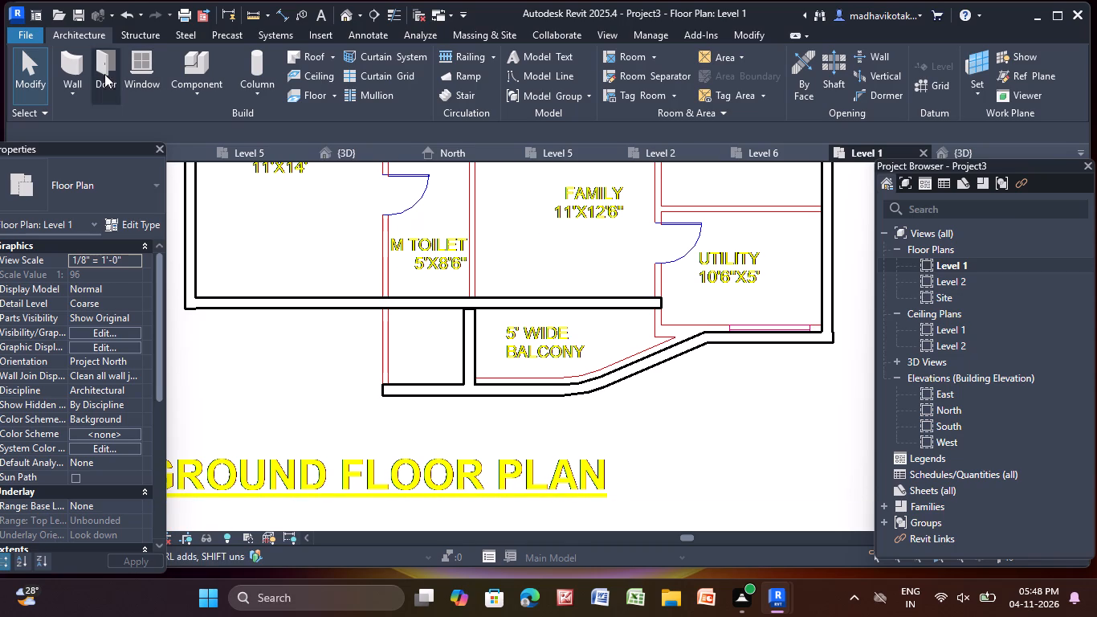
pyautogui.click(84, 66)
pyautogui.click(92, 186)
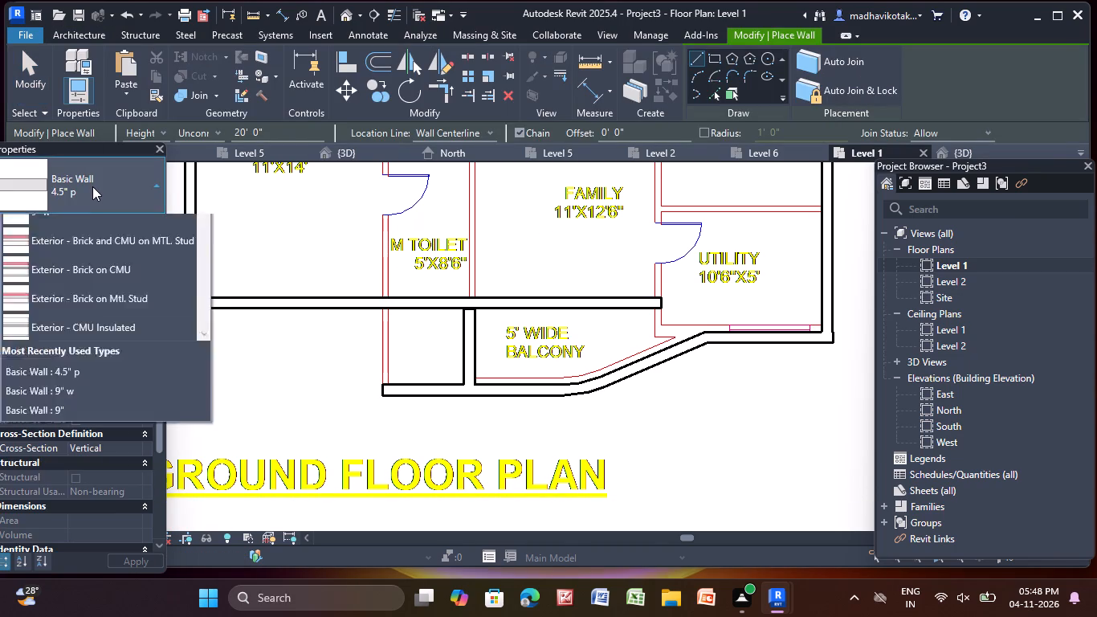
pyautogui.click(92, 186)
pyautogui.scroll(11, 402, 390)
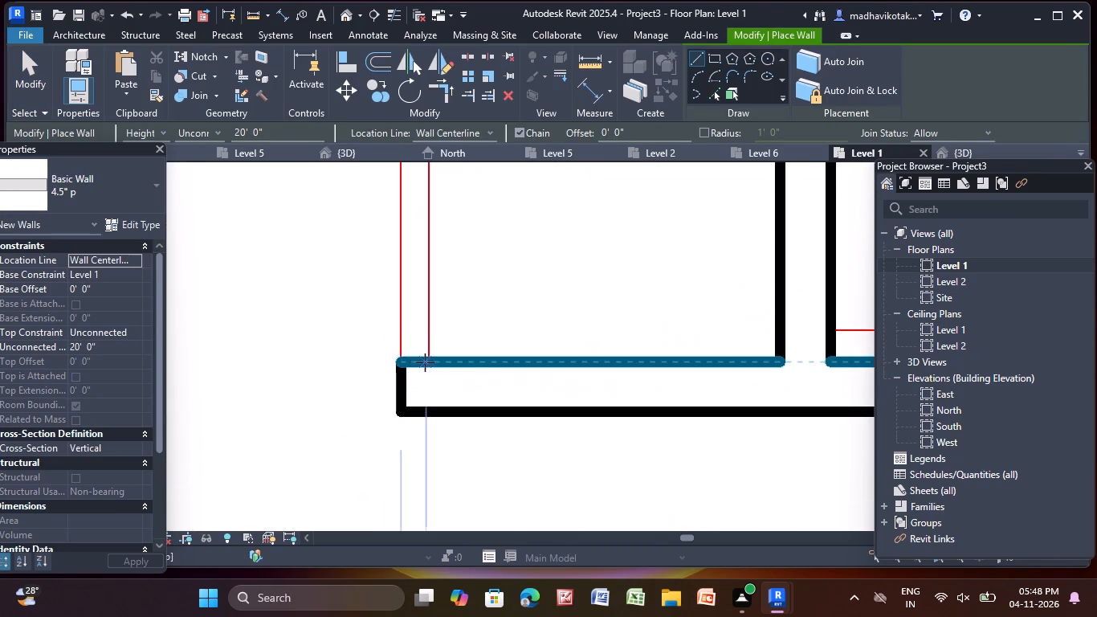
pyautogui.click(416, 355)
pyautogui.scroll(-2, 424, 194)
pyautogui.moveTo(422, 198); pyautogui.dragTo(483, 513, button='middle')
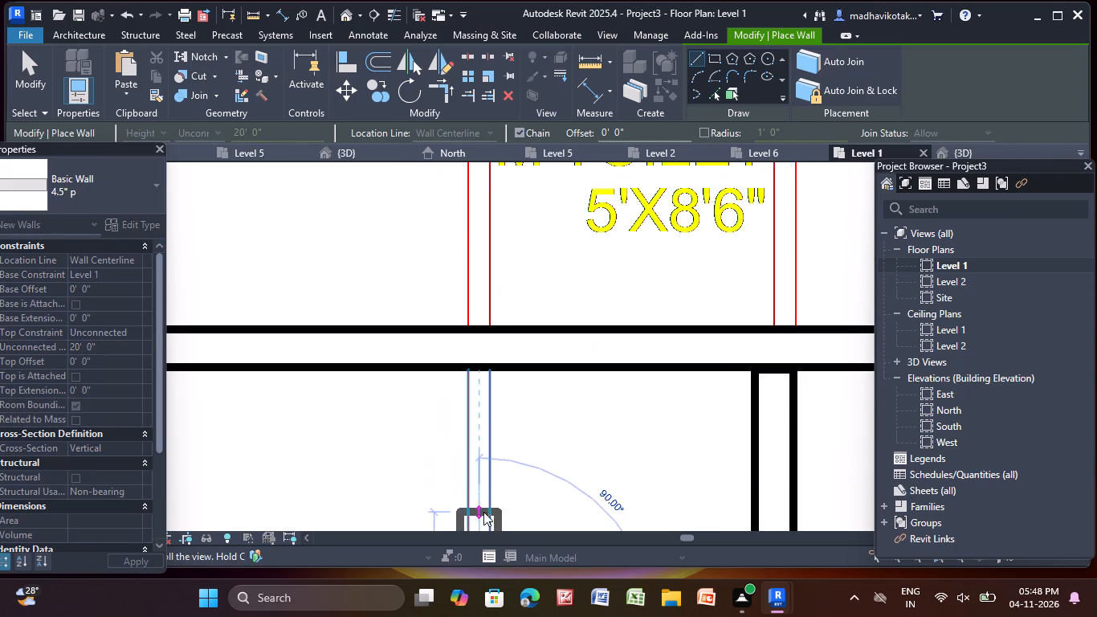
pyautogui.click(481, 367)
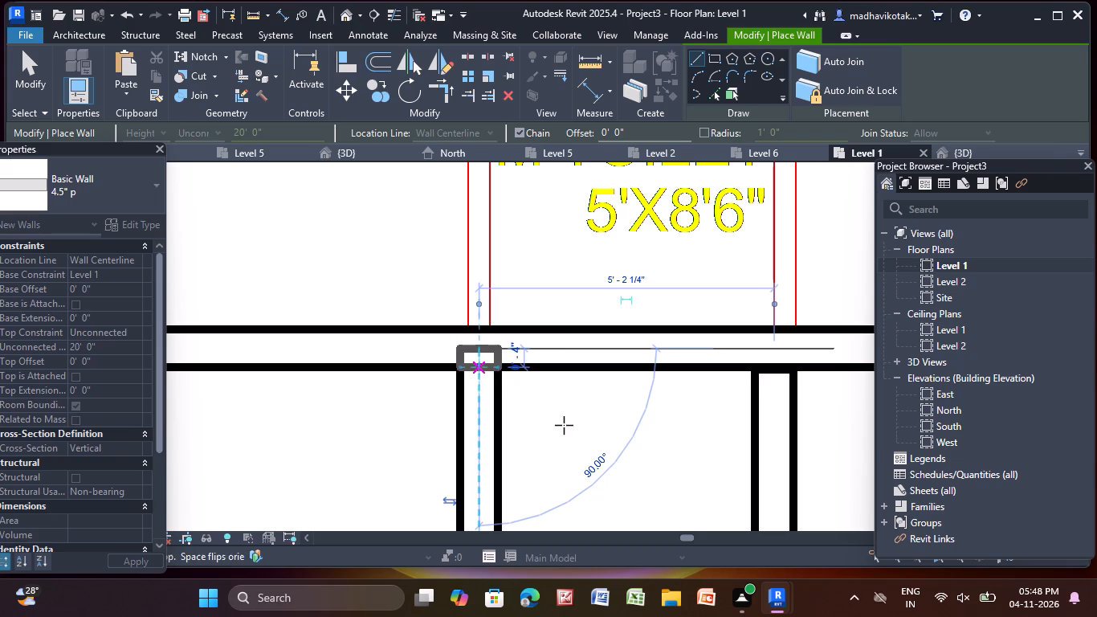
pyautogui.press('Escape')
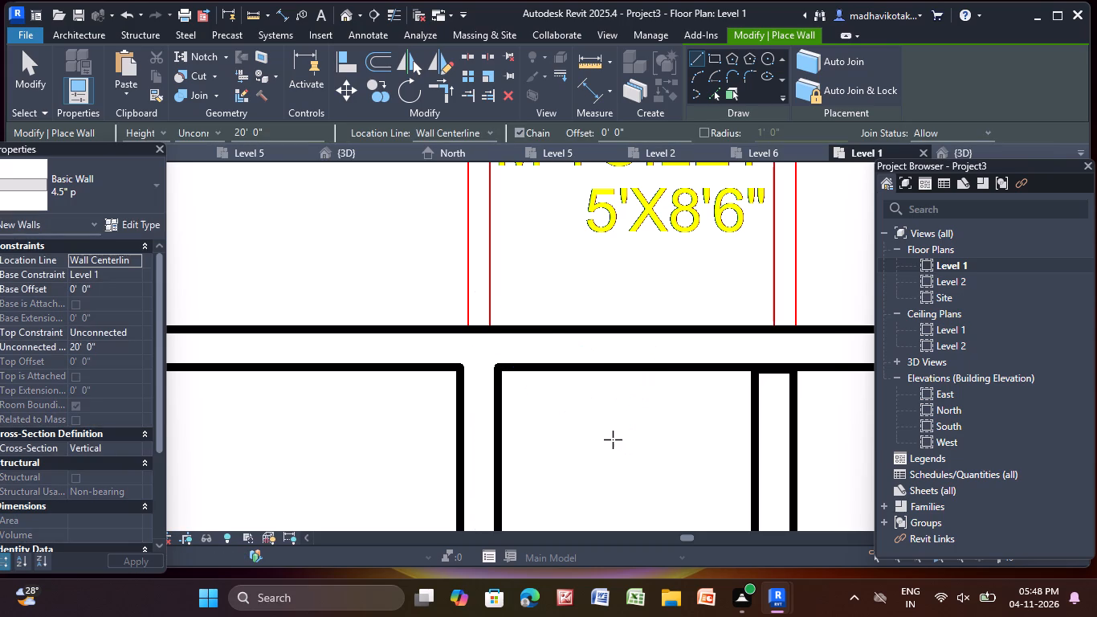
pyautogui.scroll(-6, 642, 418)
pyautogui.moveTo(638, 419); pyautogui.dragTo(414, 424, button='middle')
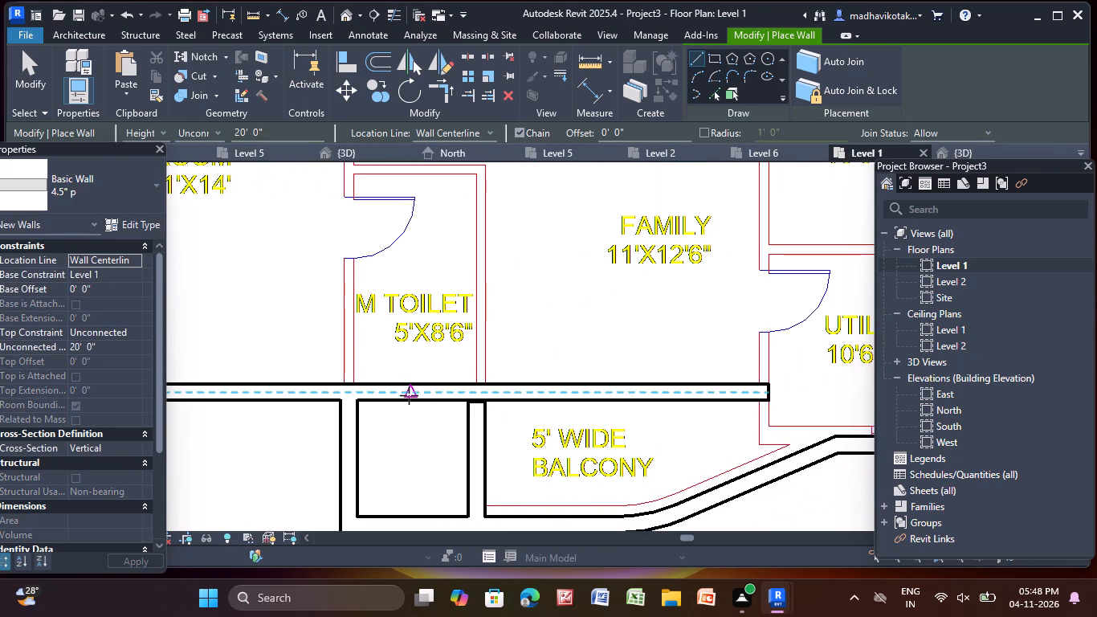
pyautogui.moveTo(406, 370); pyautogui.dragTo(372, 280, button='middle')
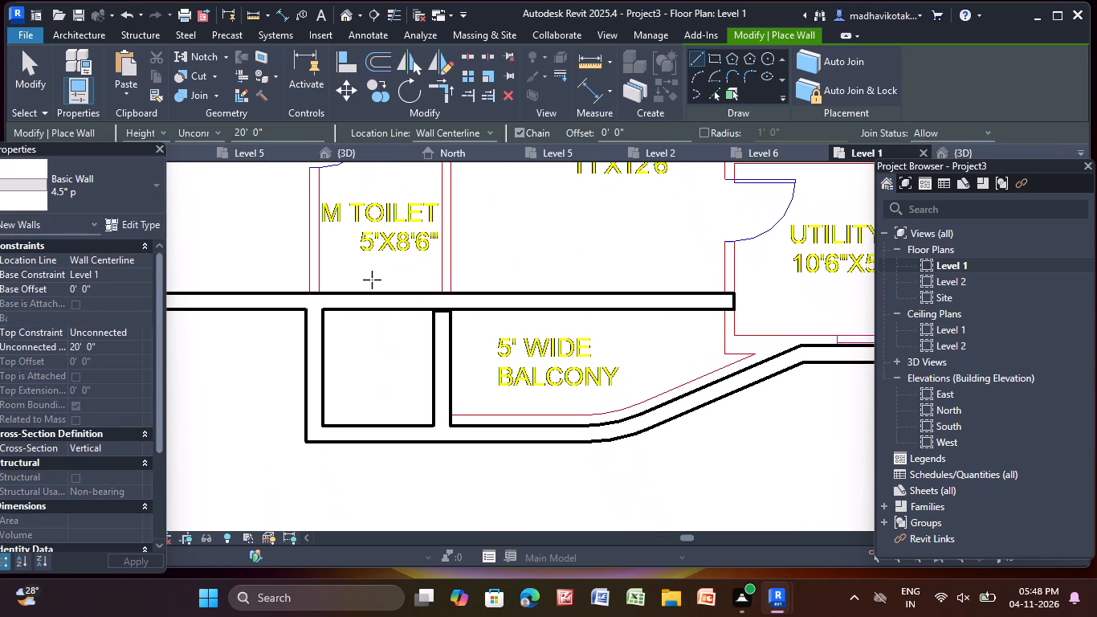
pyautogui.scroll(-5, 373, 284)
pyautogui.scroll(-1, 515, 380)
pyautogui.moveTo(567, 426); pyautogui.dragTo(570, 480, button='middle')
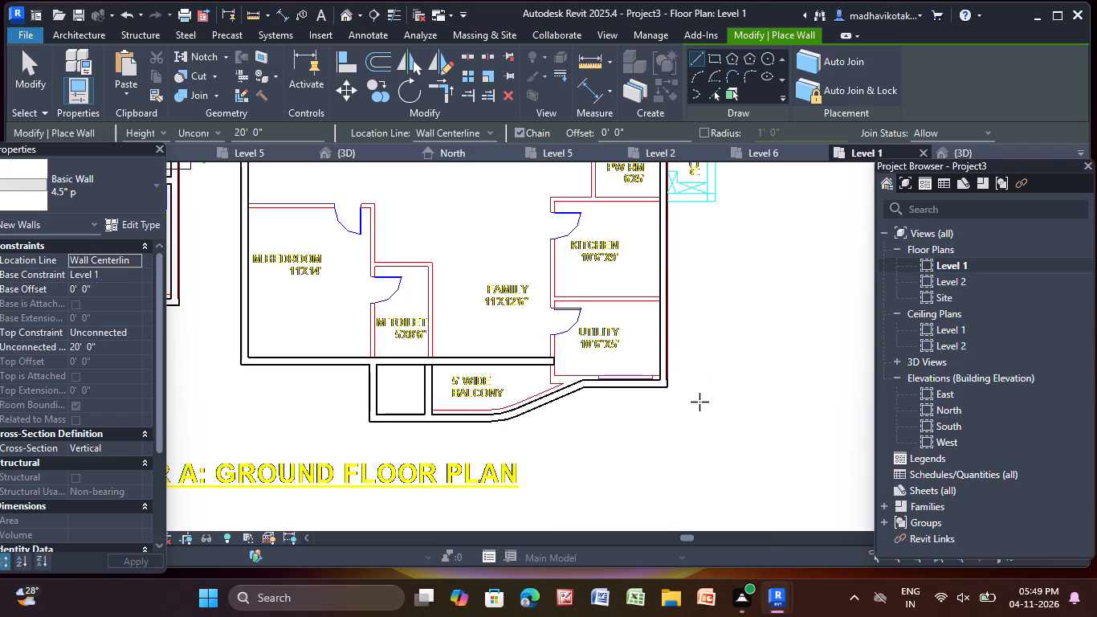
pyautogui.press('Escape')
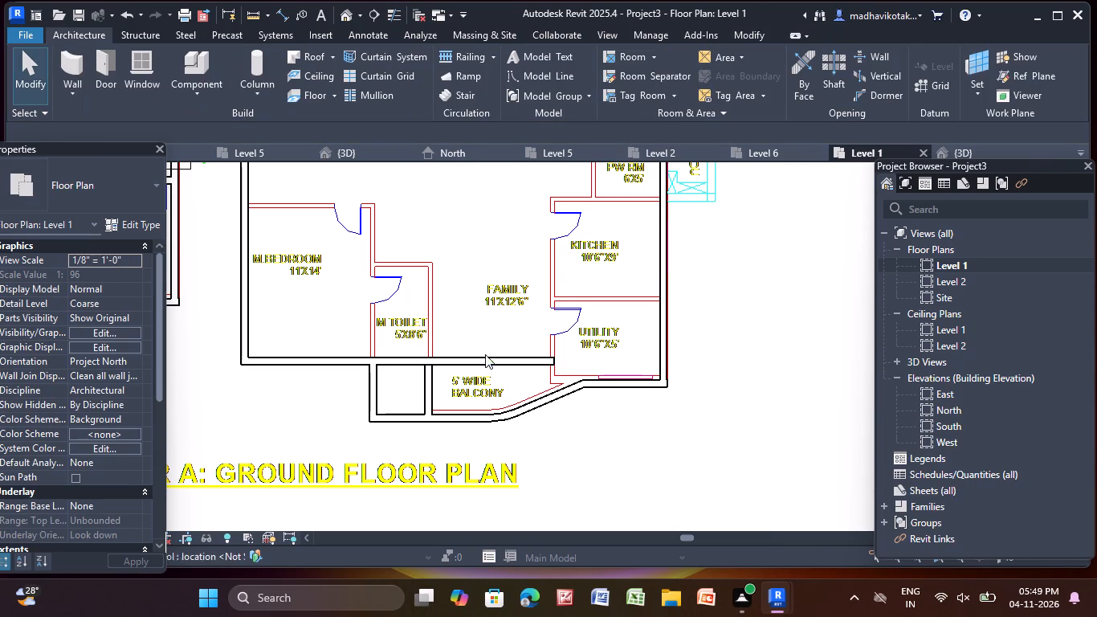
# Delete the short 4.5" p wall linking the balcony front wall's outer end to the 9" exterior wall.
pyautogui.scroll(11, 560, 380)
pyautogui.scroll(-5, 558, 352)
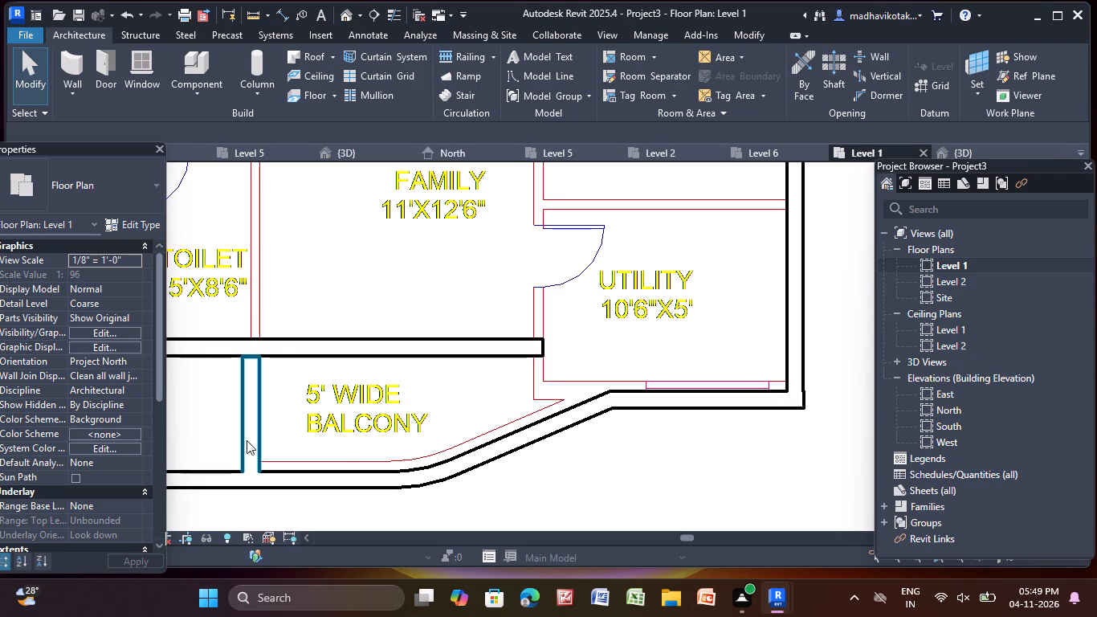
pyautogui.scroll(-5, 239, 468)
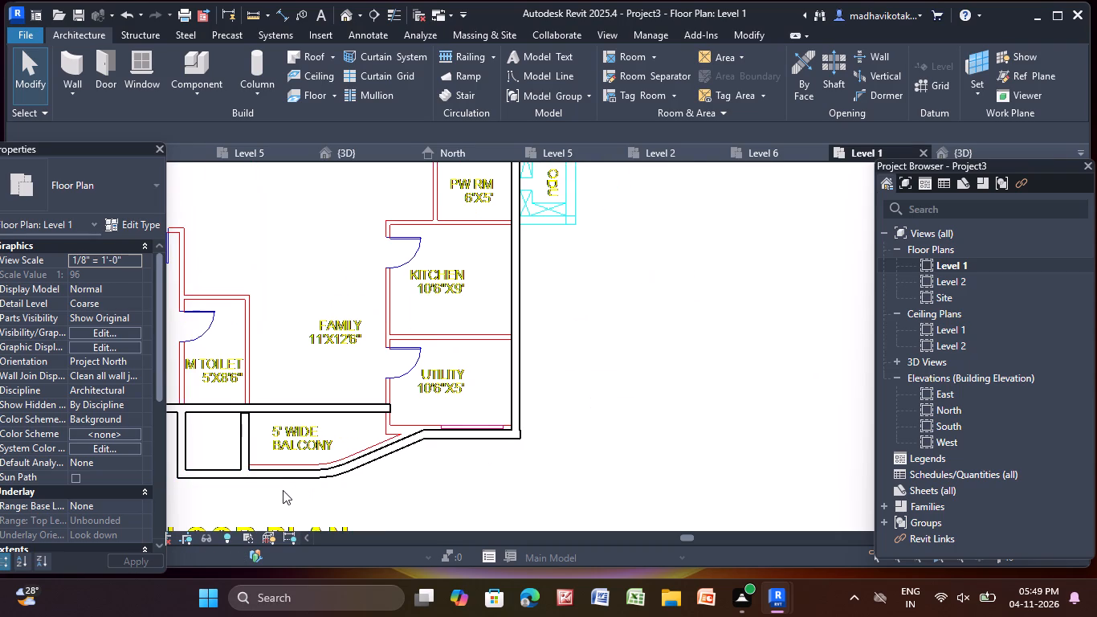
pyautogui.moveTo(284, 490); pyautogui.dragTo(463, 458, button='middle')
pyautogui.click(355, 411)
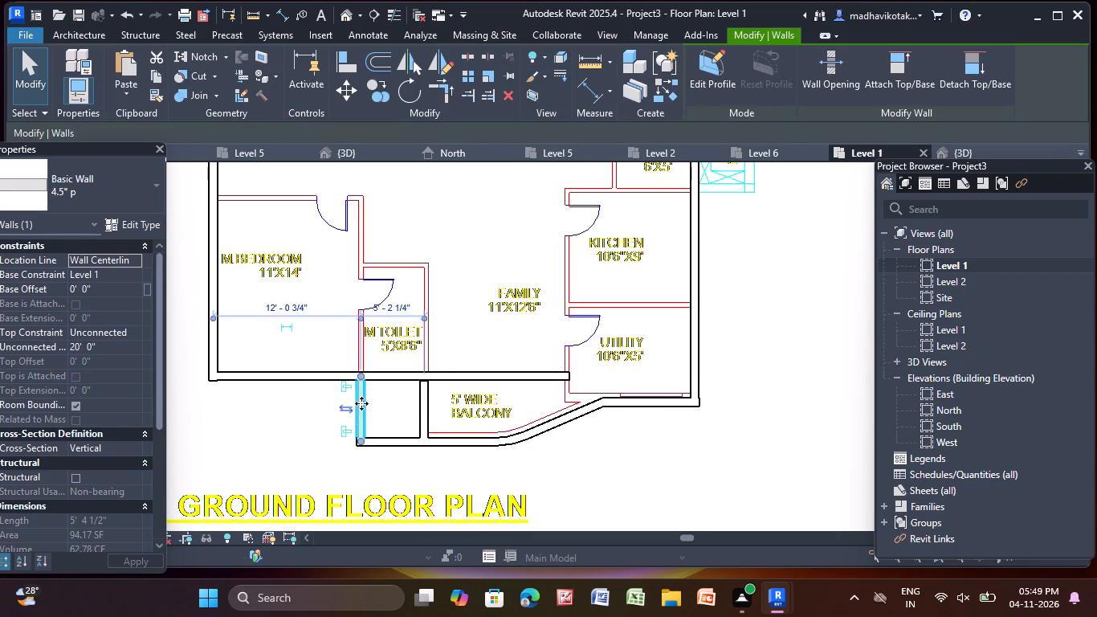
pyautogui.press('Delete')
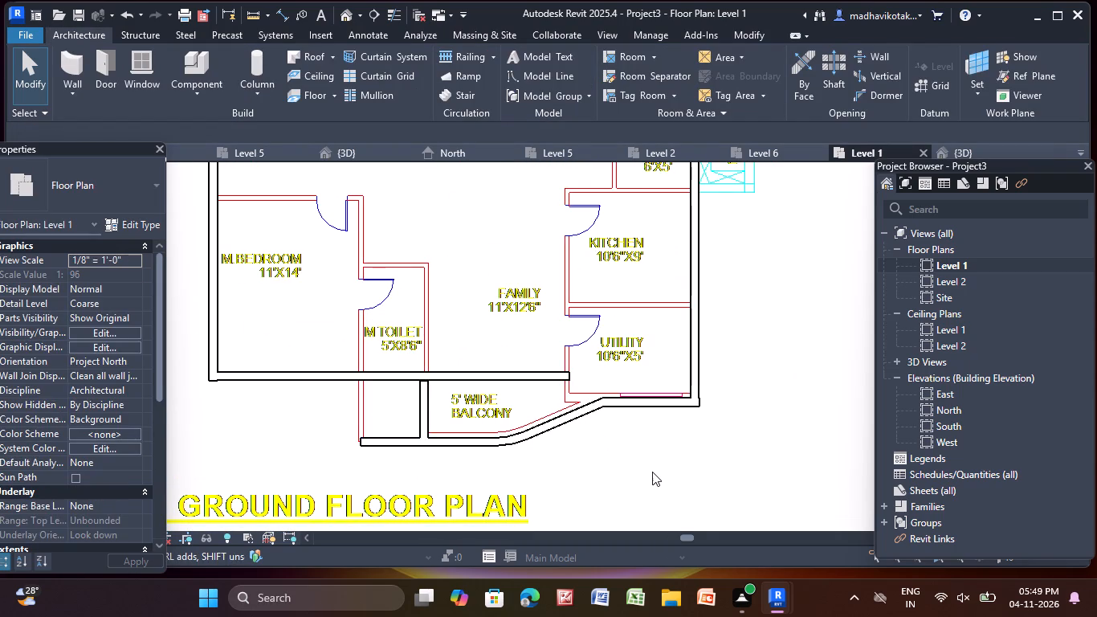
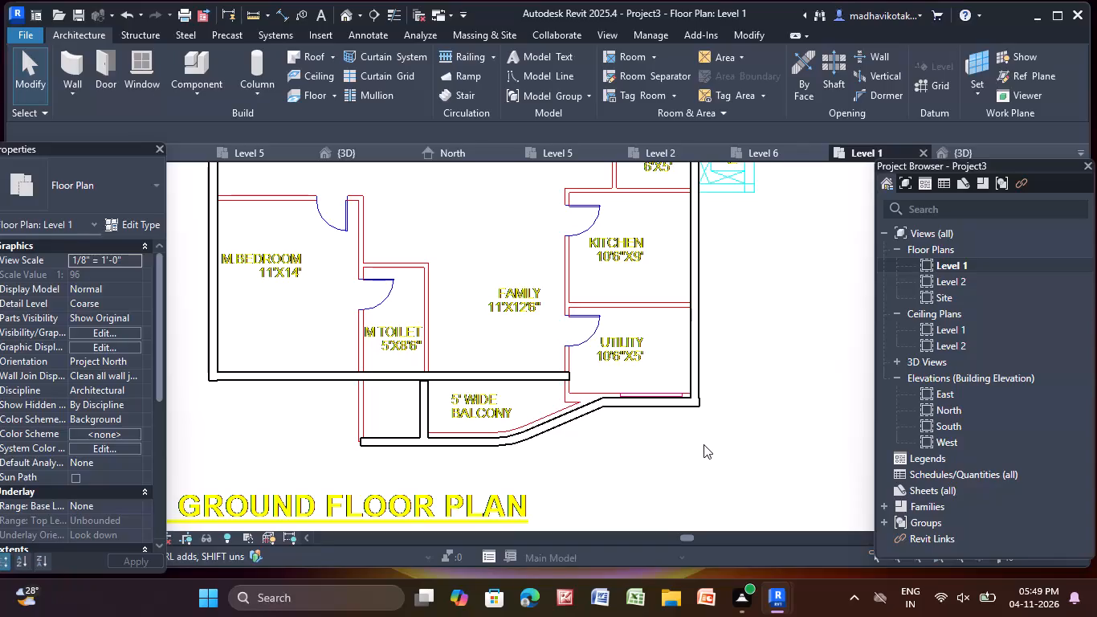
# Shorten the balcony's 4.5" p front wall to about 5' 10" so its outer end meets the balcony's side wall.
pyautogui.scroll(9, 373, 484)
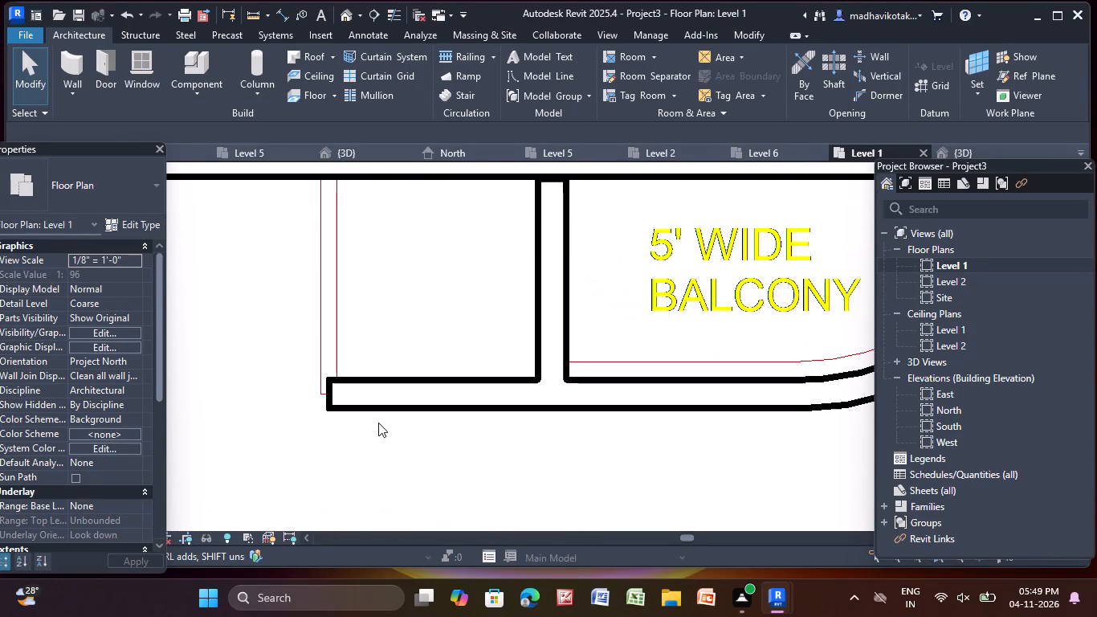
pyautogui.click(379, 412)
pyautogui.scroll(4, 305, 394)
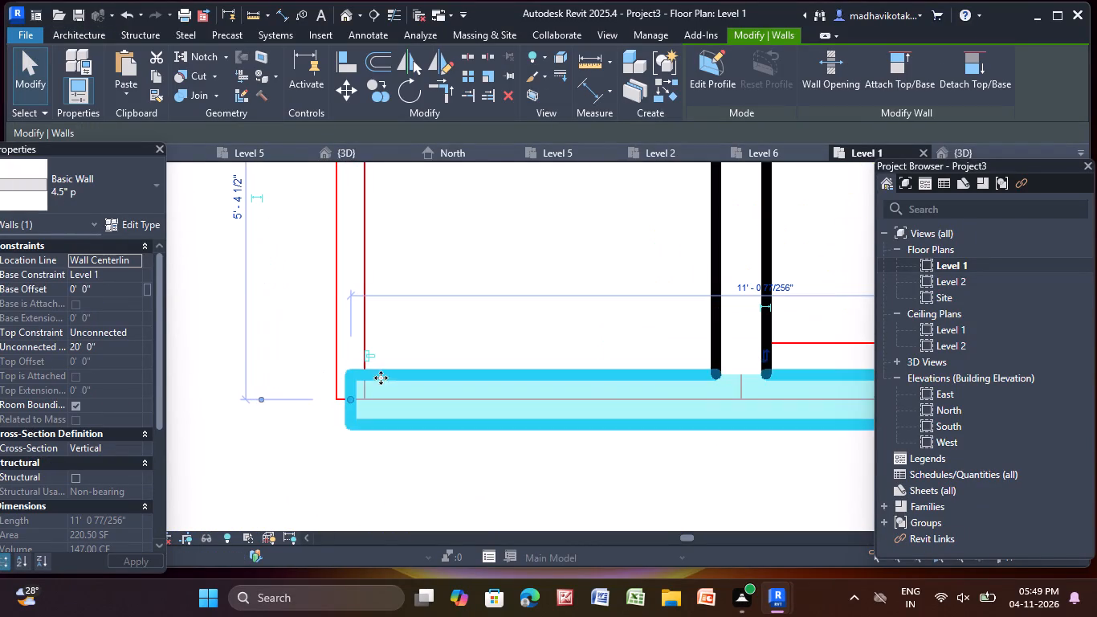
pyautogui.moveTo(350, 398); pyautogui.dragTo(633, 427)
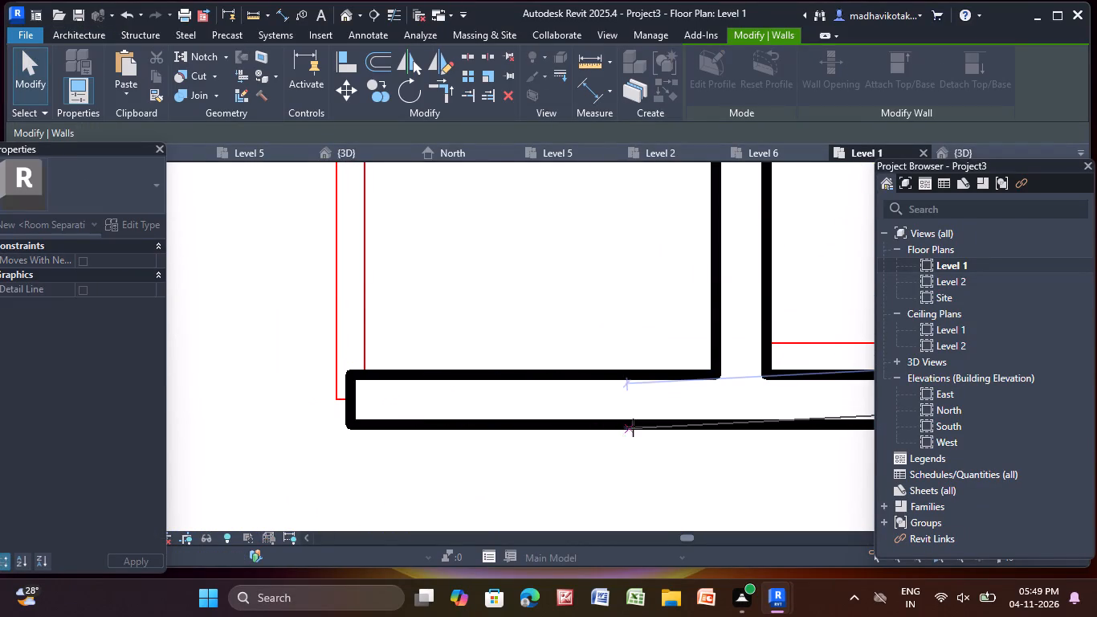
pyautogui.moveTo(633, 427); pyautogui.dragTo(719, 413)
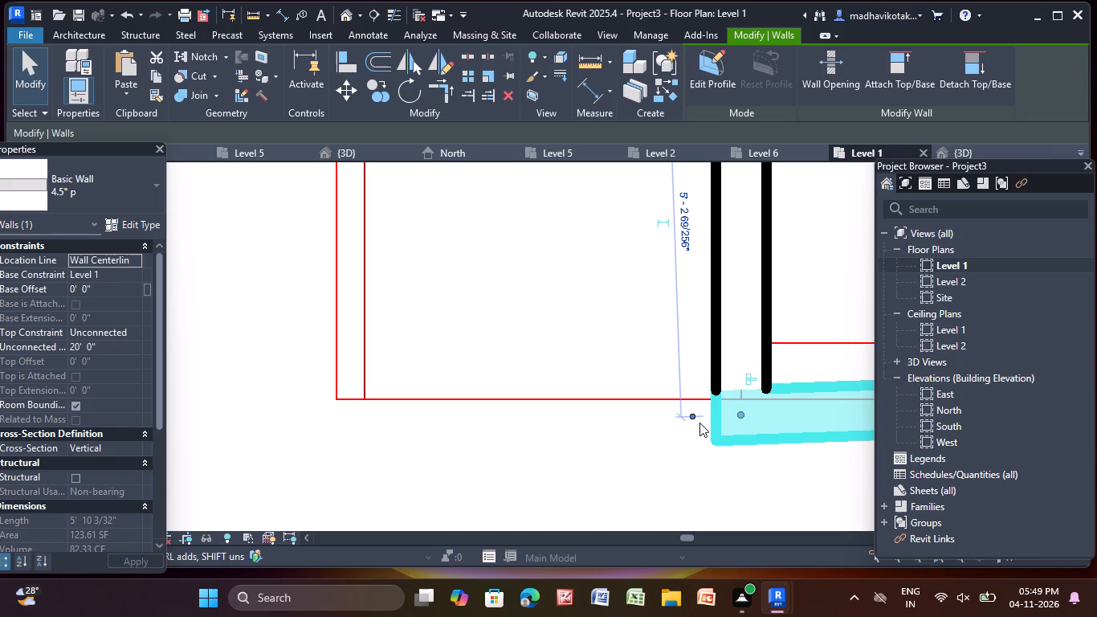
pyautogui.press('`')
pyautogui.press('Escape')
# Review the 2090sft unit's balcony, outer walls and interior partitions against the linked drawing and the neighbouring 1819sft unit.
pyautogui.scroll(-7, 695, 429)
pyautogui.moveTo(688, 429); pyautogui.dragTo(318, 347, button='middle')
pyautogui.scroll(-4, 409, 351)
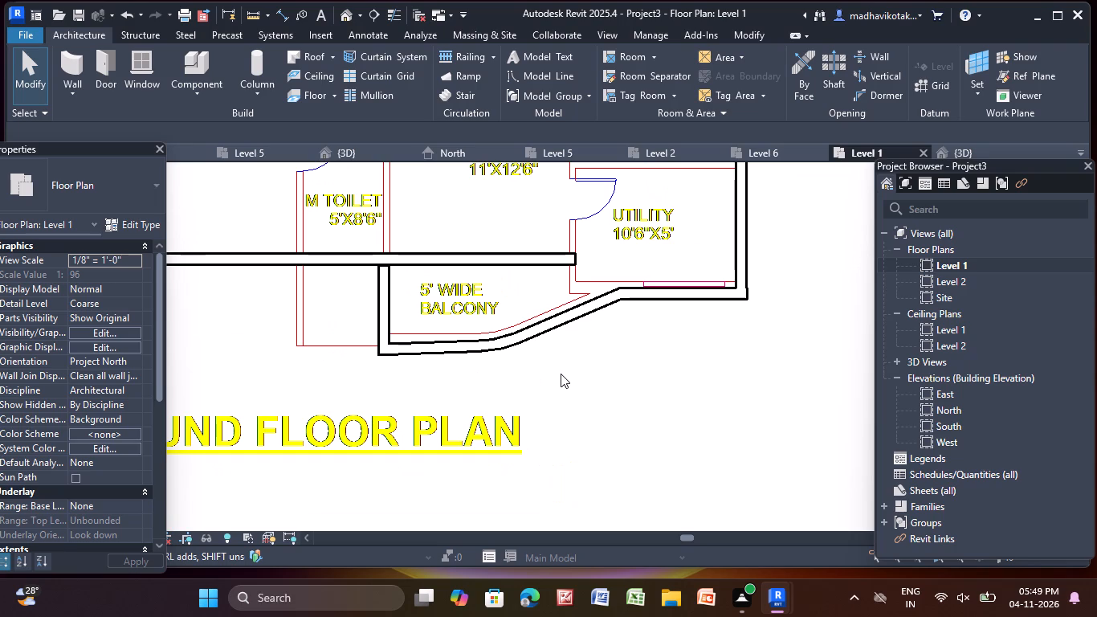
pyautogui.press('Escape')
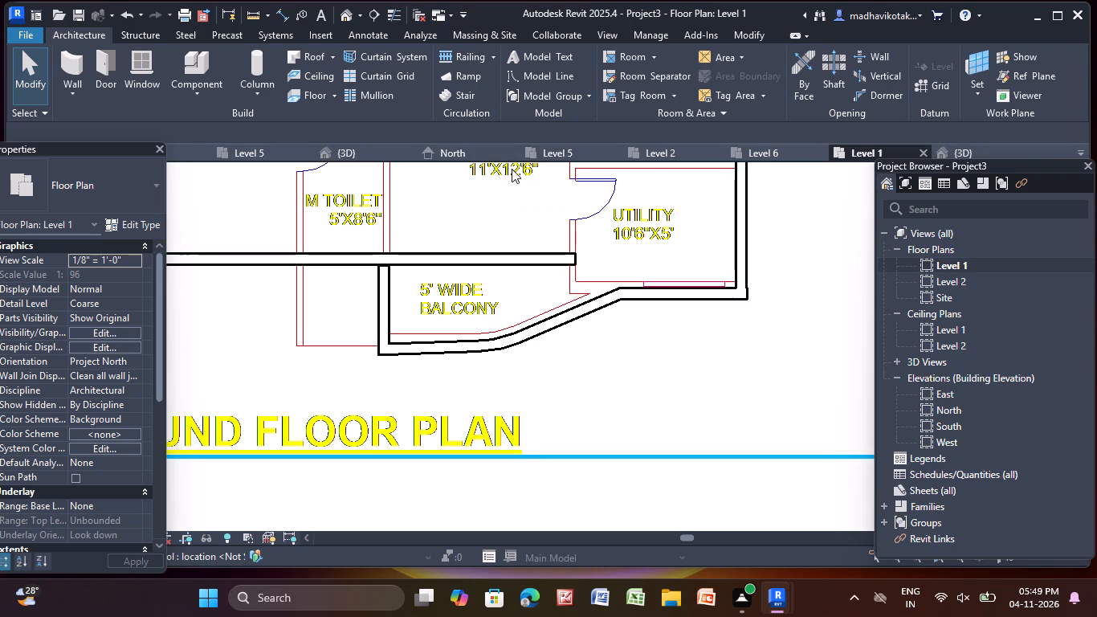
pyautogui.scroll(-5, 513, 170)
pyautogui.scroll(-6, 550, 349)
pyautogui.moveTo(551, 341); pyautogui.dragTo(572, 419, button='middle')
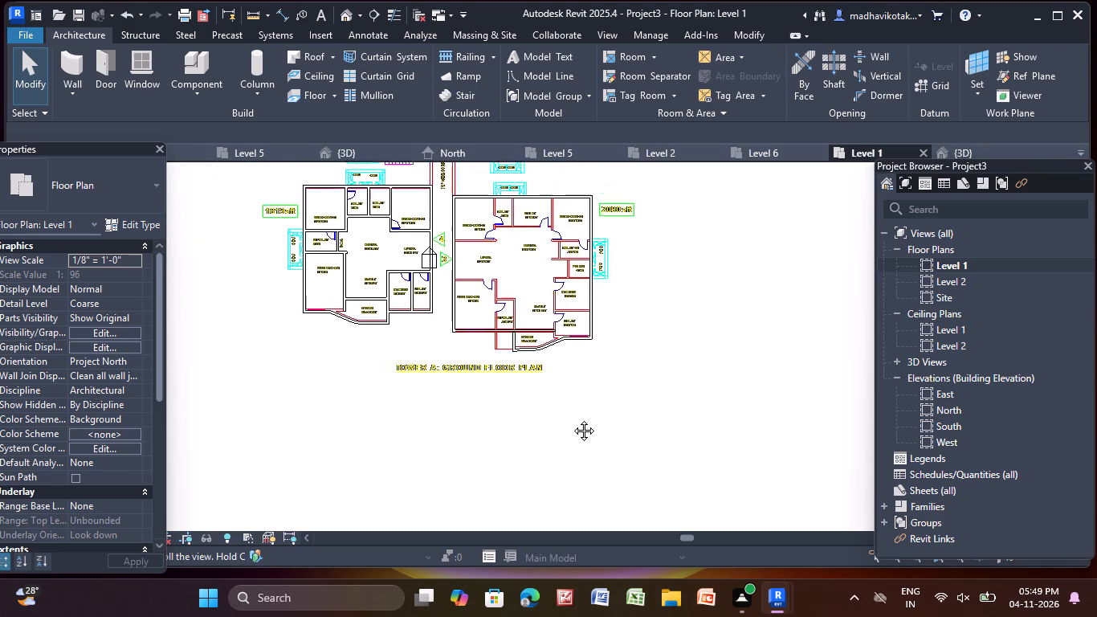
pyautogui.moveTo(572, 419); pyautogui.dragTo(598, 492, button='middle')
pyautogui.scroll(6, 543, 397)
pyautogui.scroll(-3, 562, 312)
pyautogui.moveTo(582, 386); pyautogui.dragTo(580, 384, button='middle')
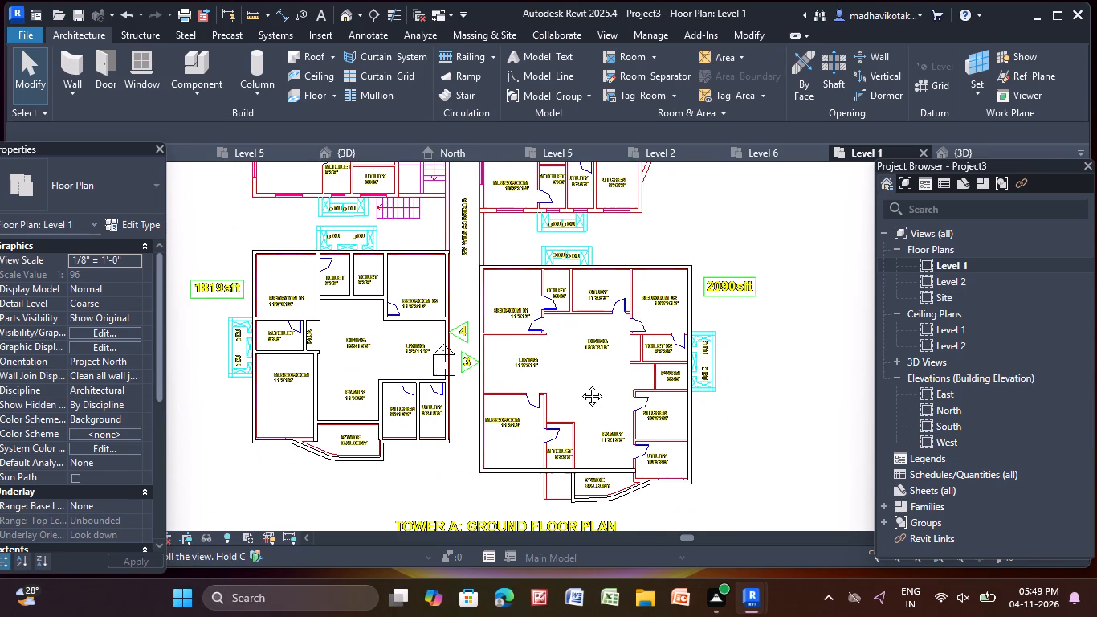
pyautogui.moveTo(580, 384); pyautogui.dragTo(504, 317, button='middle')
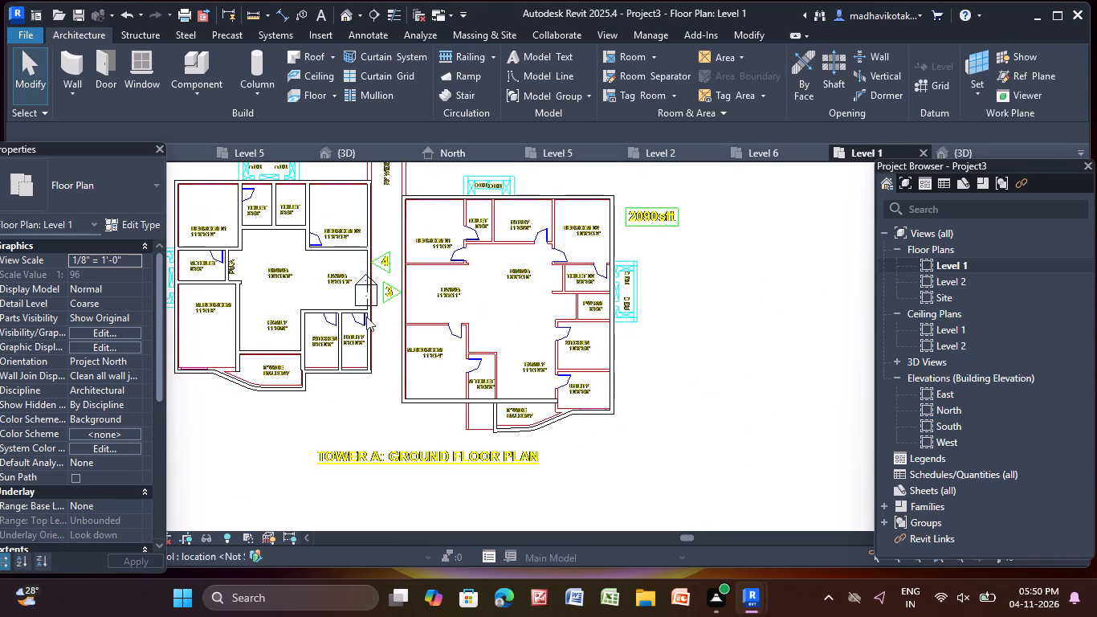
pyautogui.scroll(10, 408, 201)
pyautogui.scroll(-5, 438, 244)
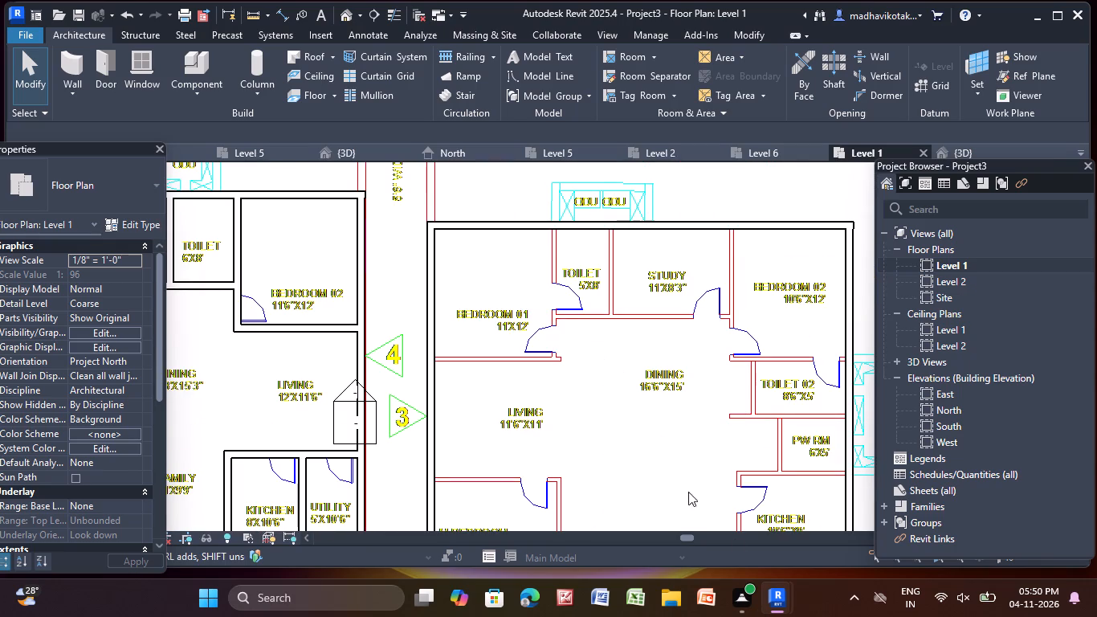
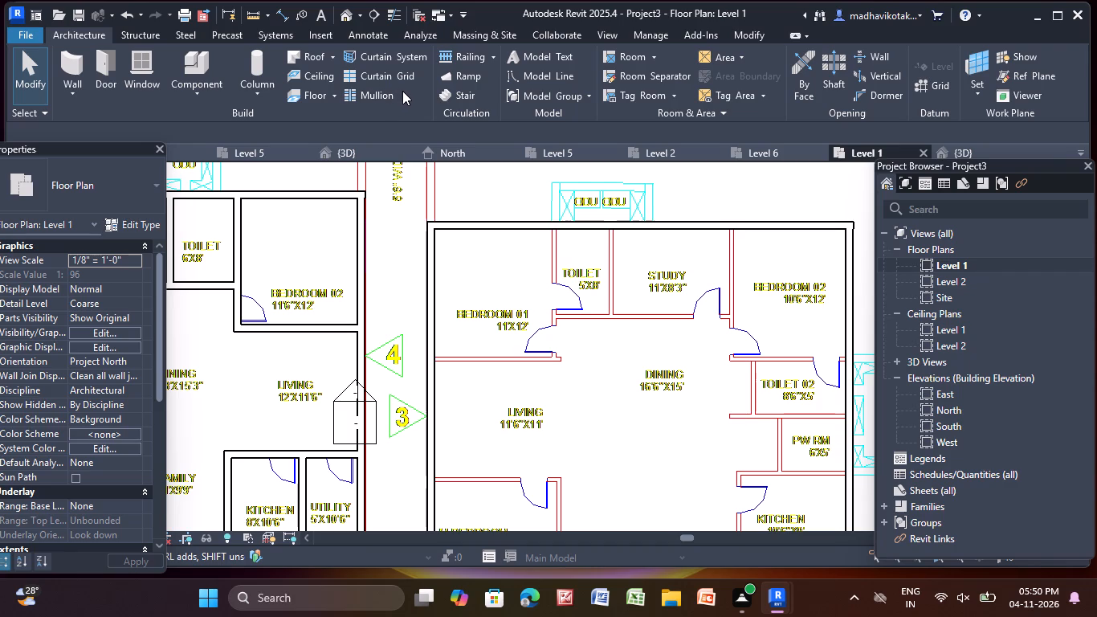
# Start the Wall command with the Basic Wall 4.5" p type for the interior partitions of the unit containing the study.
pyautogui.click(61, 61)
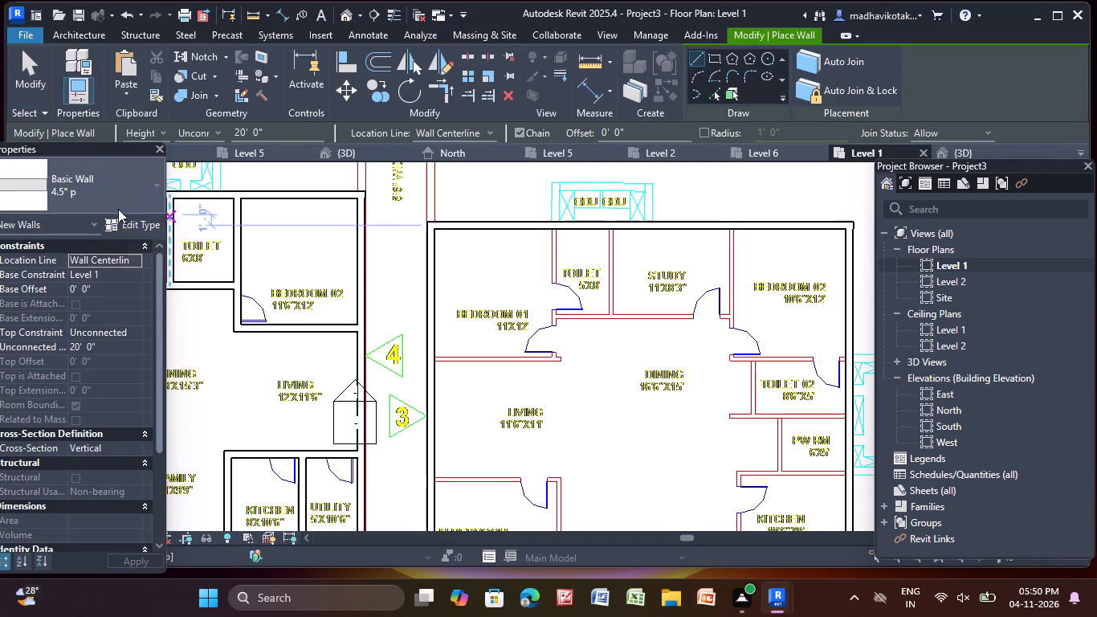
pyautogui.click(109, 193)
pyautogui.click(109, 193)
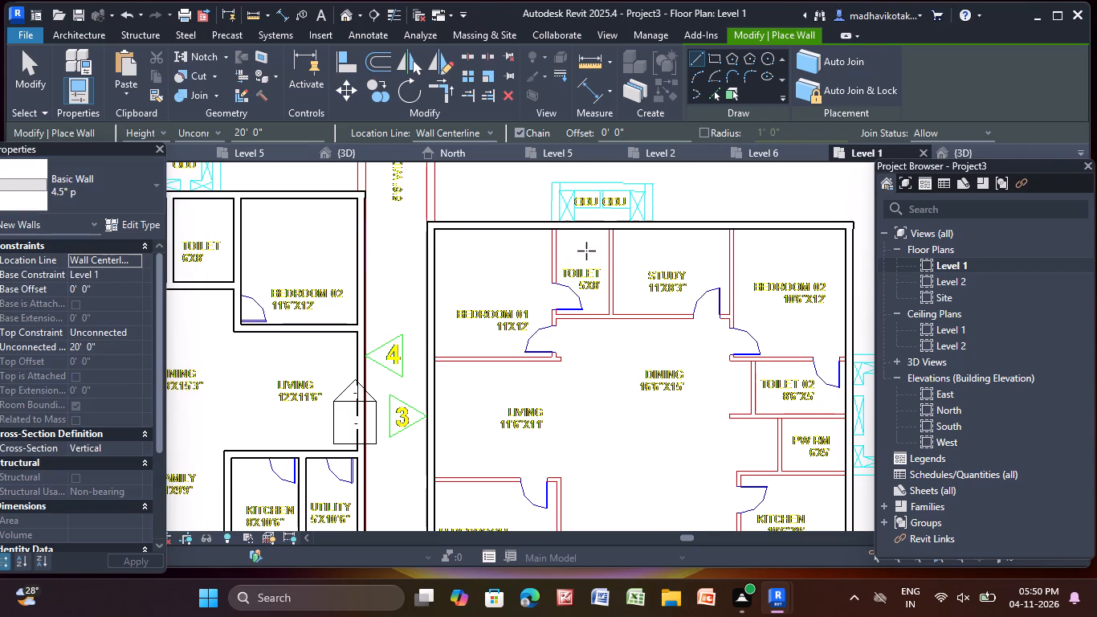
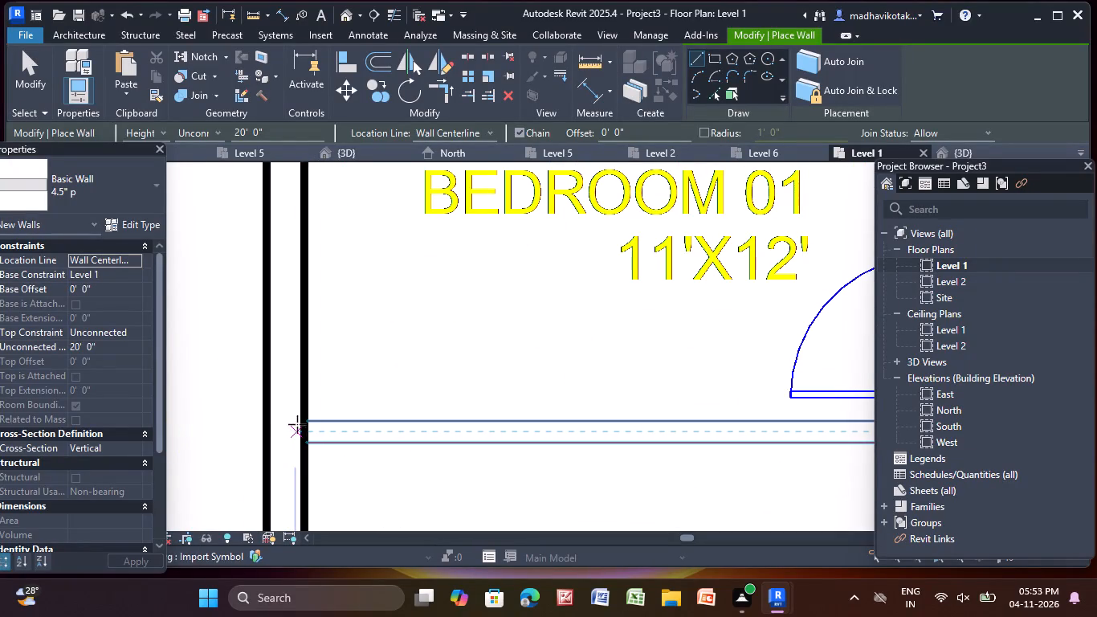
# Draw a 4.5" wall about 12' long between Bedroom 01 and the living room, starting from the unit's outer wall.
pyautogui.click(304, 433)
pyautogui.scroll(-2, 669, 426)
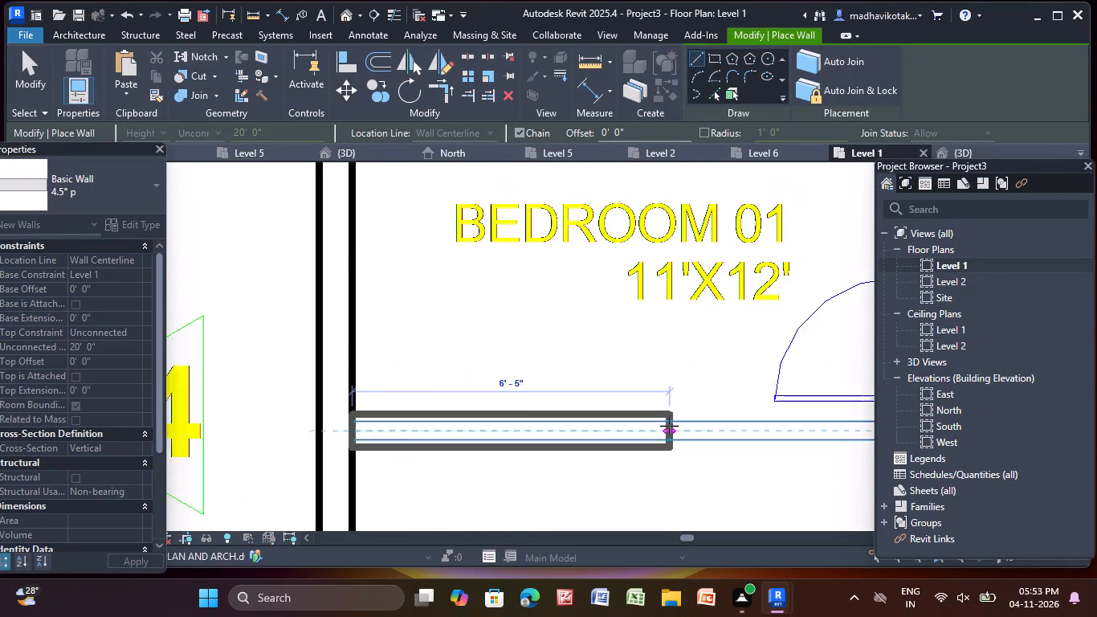
pyautogui.scroll(-4, 669, 426)
pyautogui.moveTo(668, 425); pyautogui.dragTo(353, 362, button='middle')
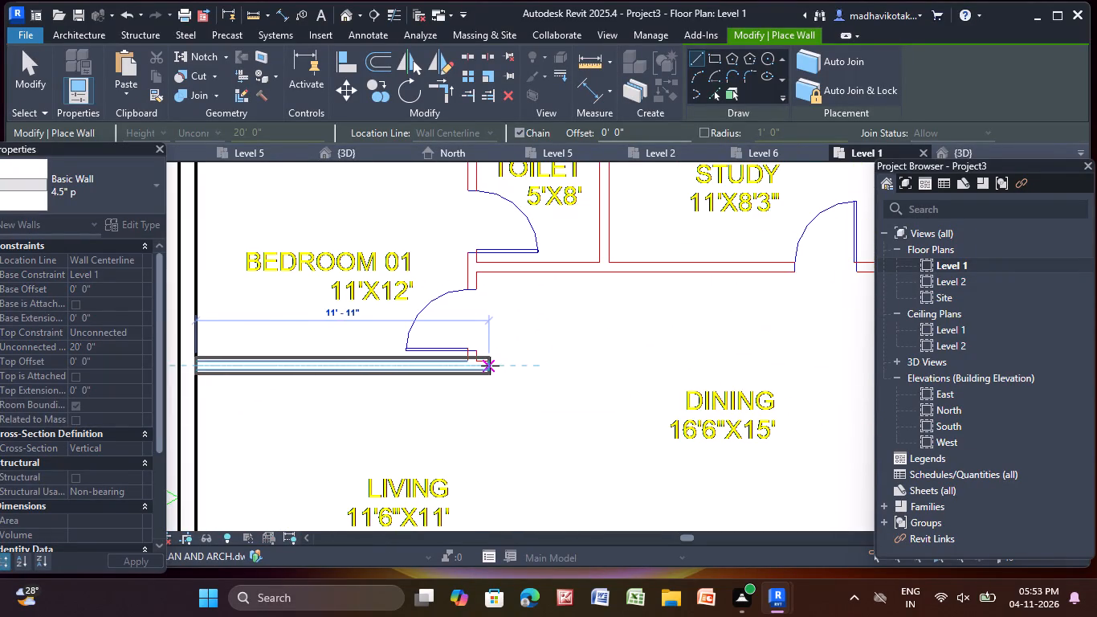
pyautogui.scroll(4, 490, 366)
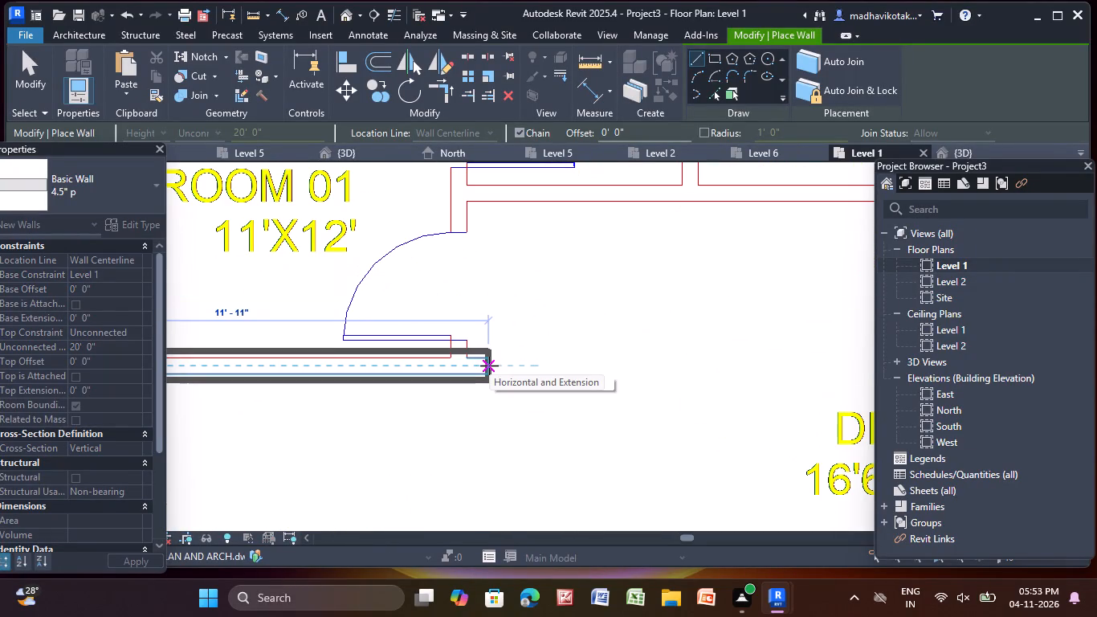
pyautogui.click(489, 366)
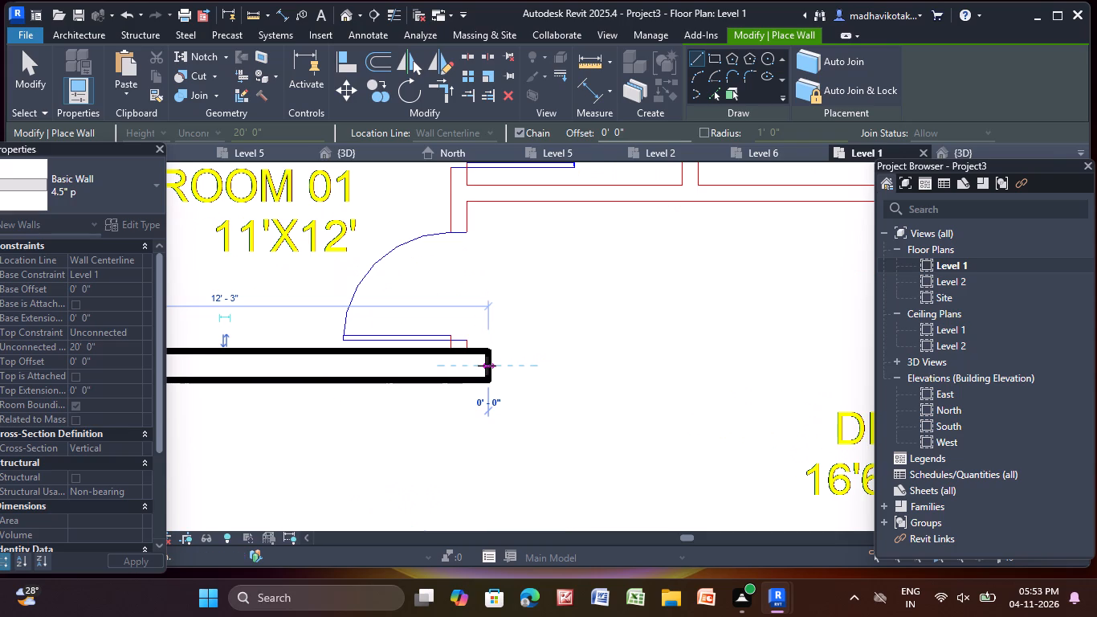
pyautogui.press('Escape')
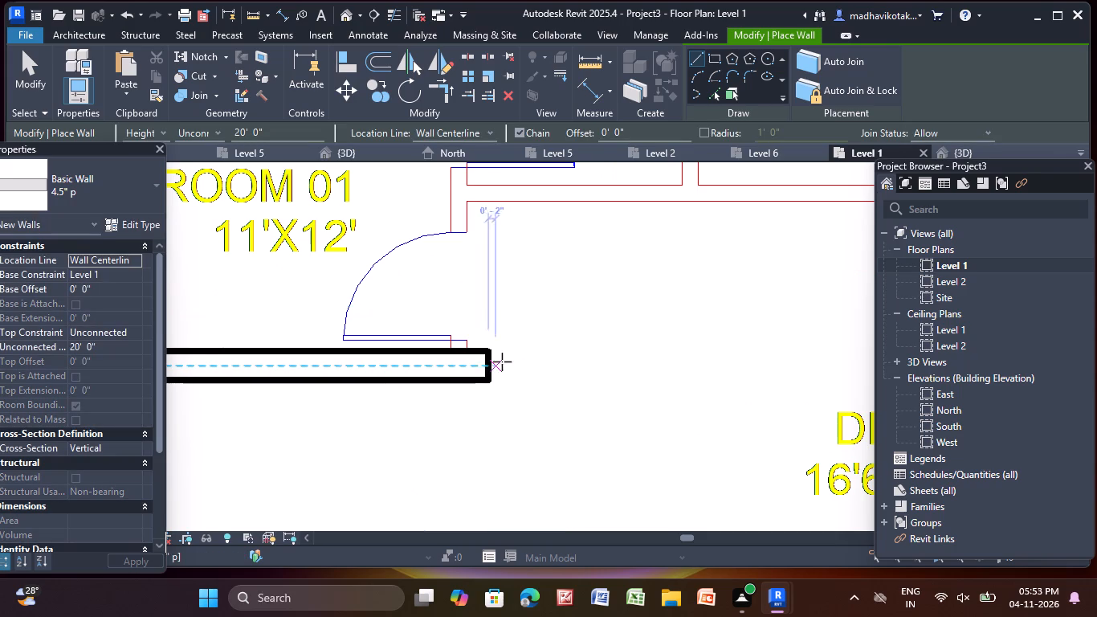
# Draw a 4.5" wall about 11'-10" long between Bedroom 01 and the toilet, from the outer wall to the Bedroom 01/living wall.
pyautogui.scroll(-7, 598, 190)
pyautogui.scroll(-2, 618, 329)
pyautogui.moveTo(618, 326); pyautogui.dragTo(496, 420, button='middle')
pyautogui.scroll(6, 430, 250)
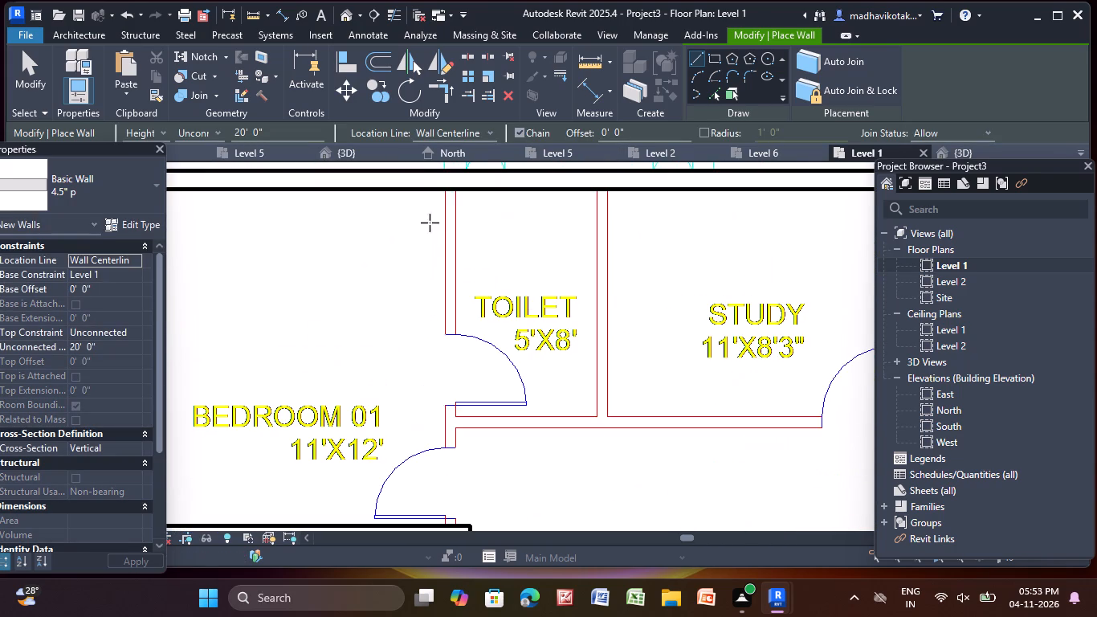
pyautogui.scroll(3, 455, 174)
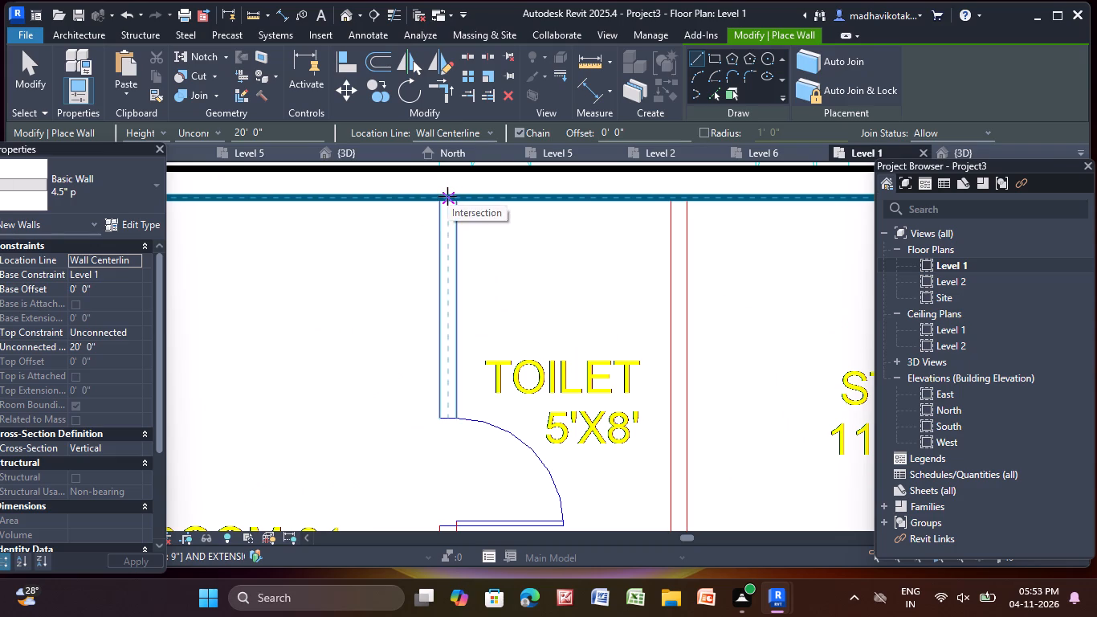
pyautogui.click(447, 196)
pyautogui.scroll(-2, 486, 423)
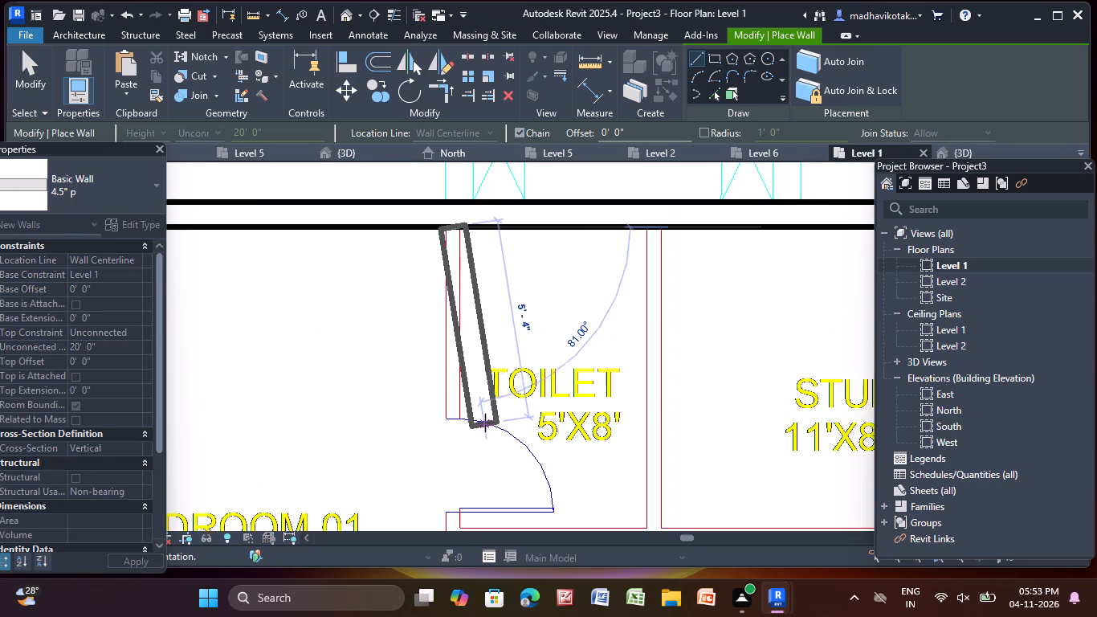
pyautogui.scroll(-2, 485, 423)
pyautogui.moveTo(467, 452); pyautogui.dragTo(467, 306, button='middle')
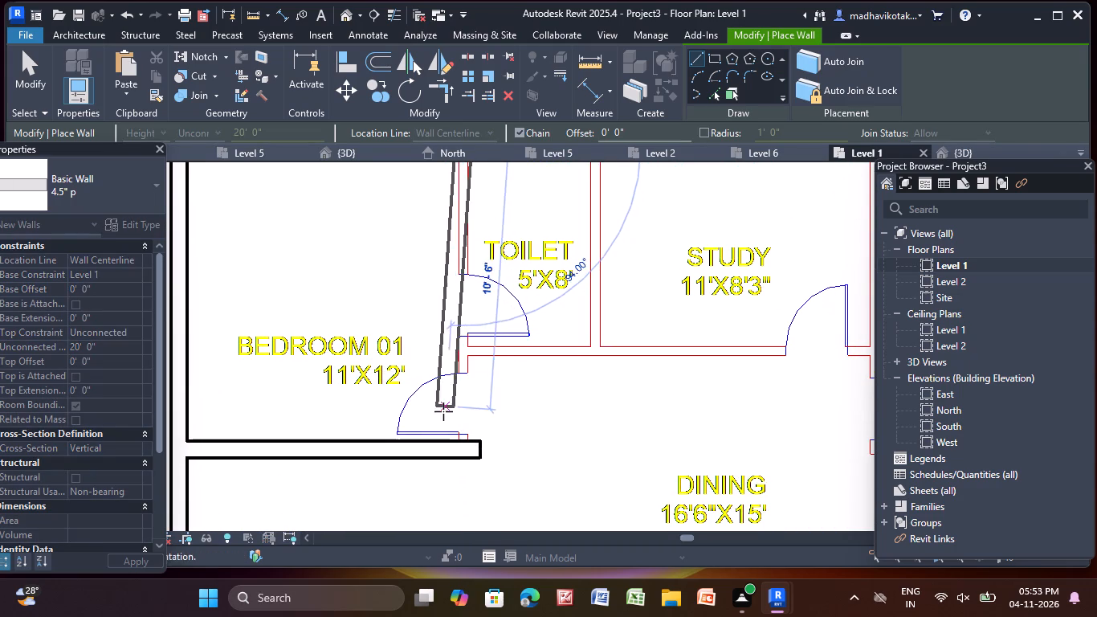
pyautogui.scroll(4, 450, 447)
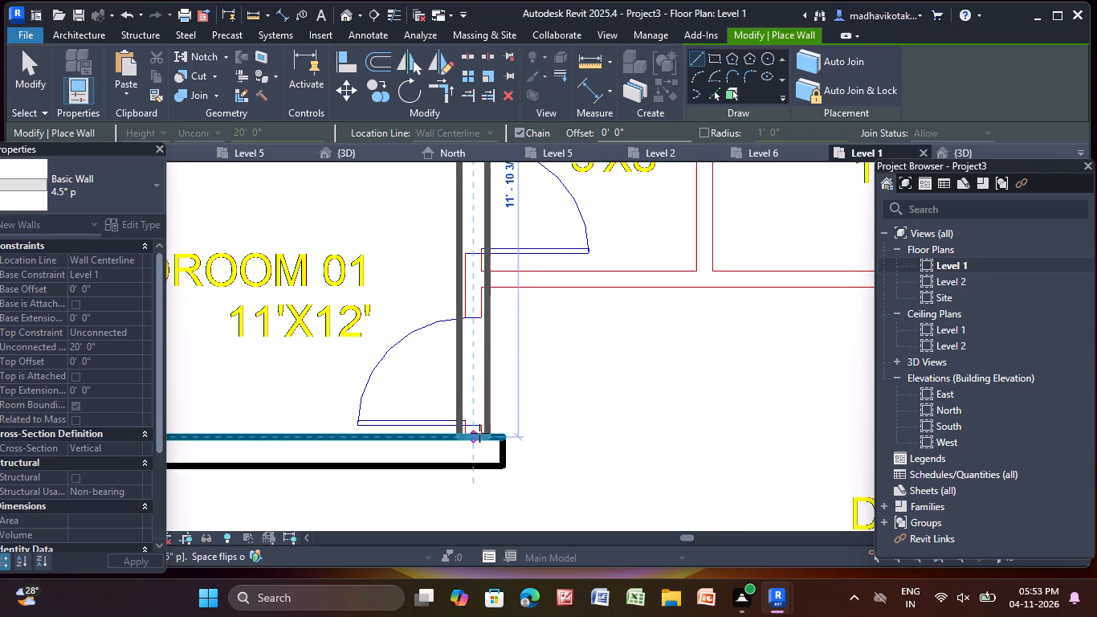
pyautogui.click(476, 433)
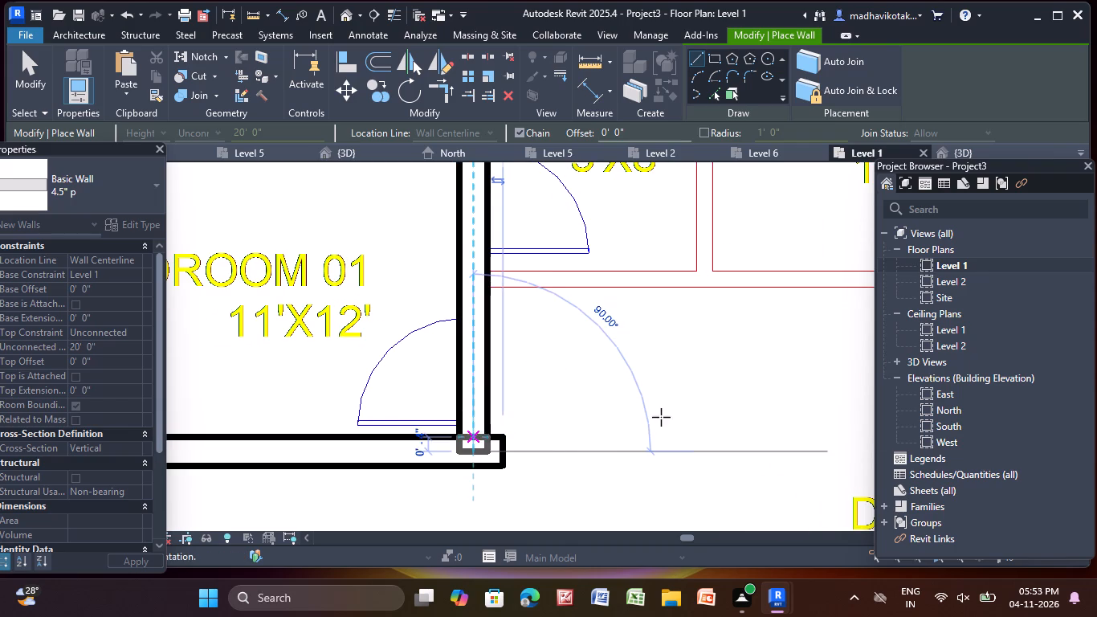
pyautogui.press('Escape')
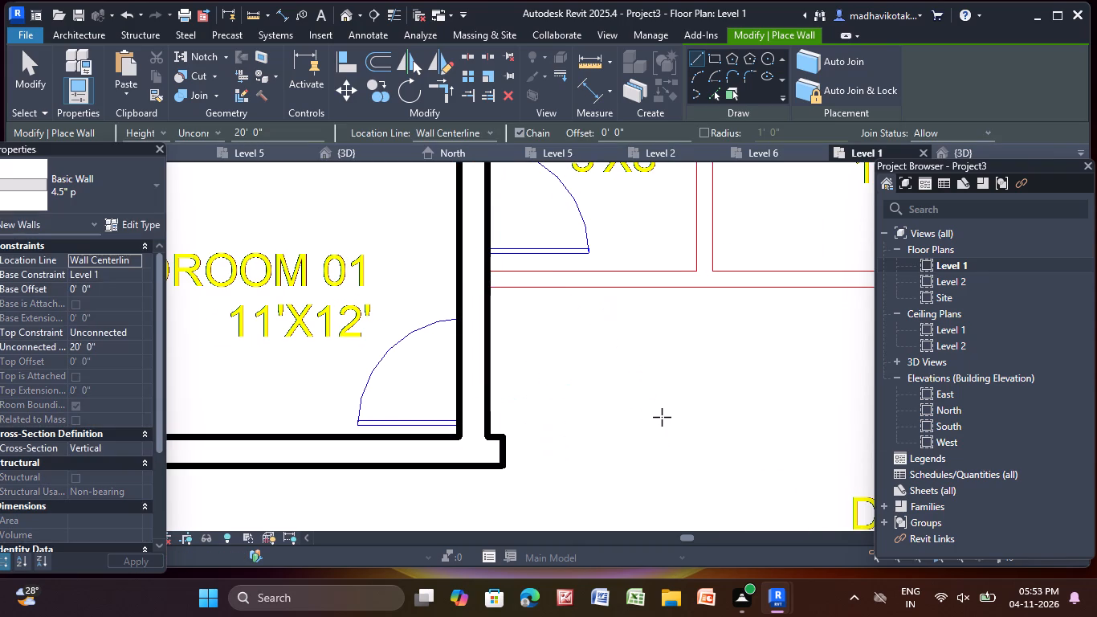
# Draw a 4.5" wall about 16'-7" long separating the toilet and study from the dining area, ending at the Bedroom 02 partition line.
pyautogui.scroll(-3, 662, 413)
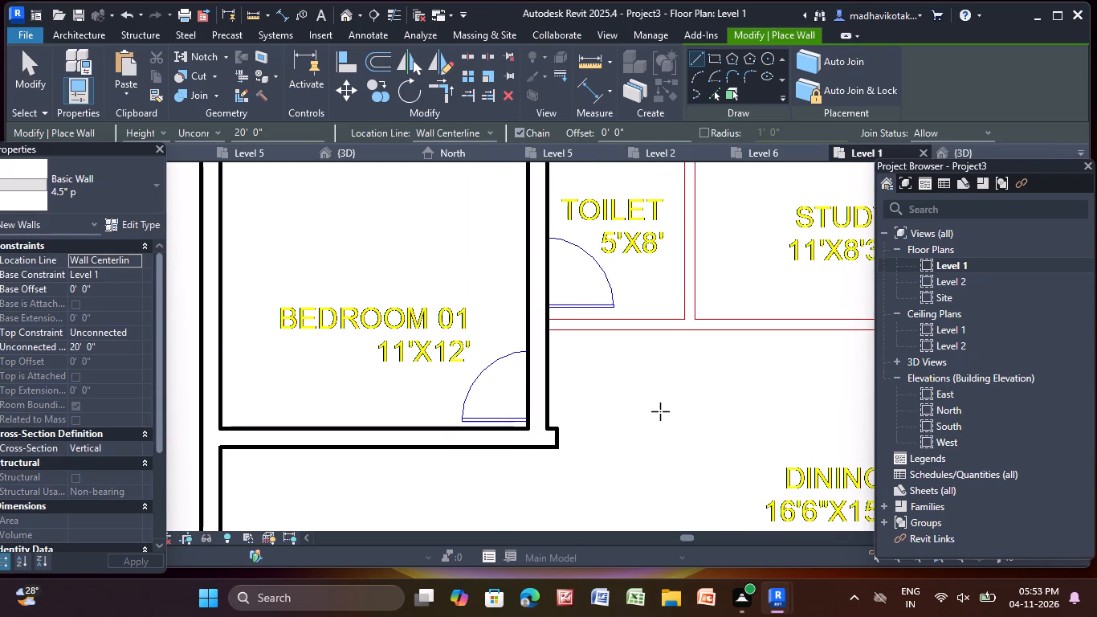
pyautogui.moveTo(632, 430); pyautogui.dragTo(456, 561, button='middle')
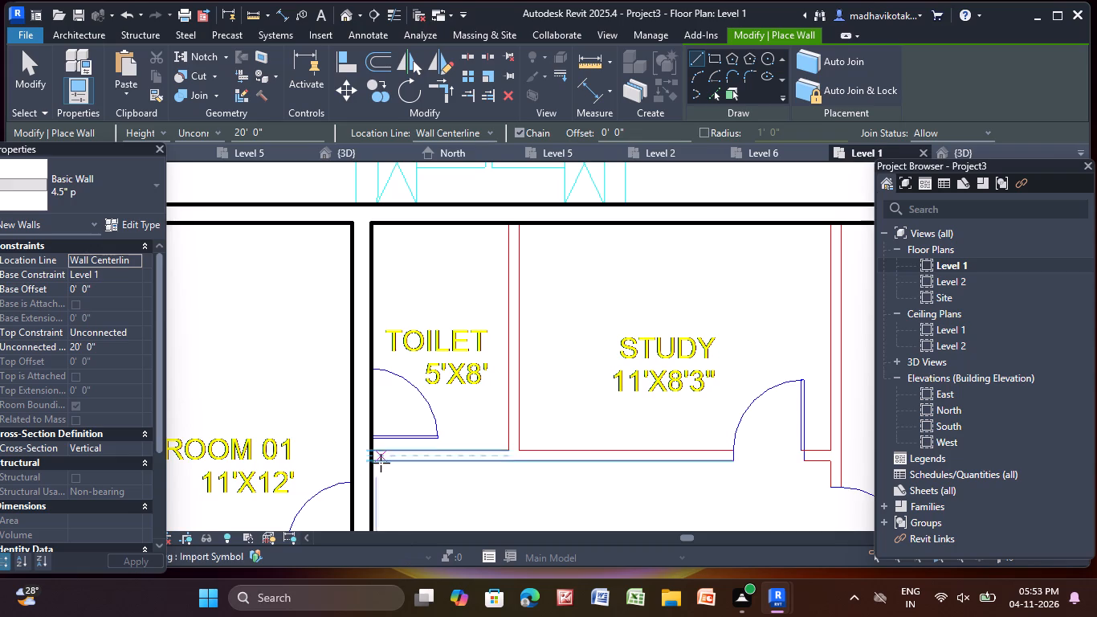
pyautogui.scroll(4, 381, 463)
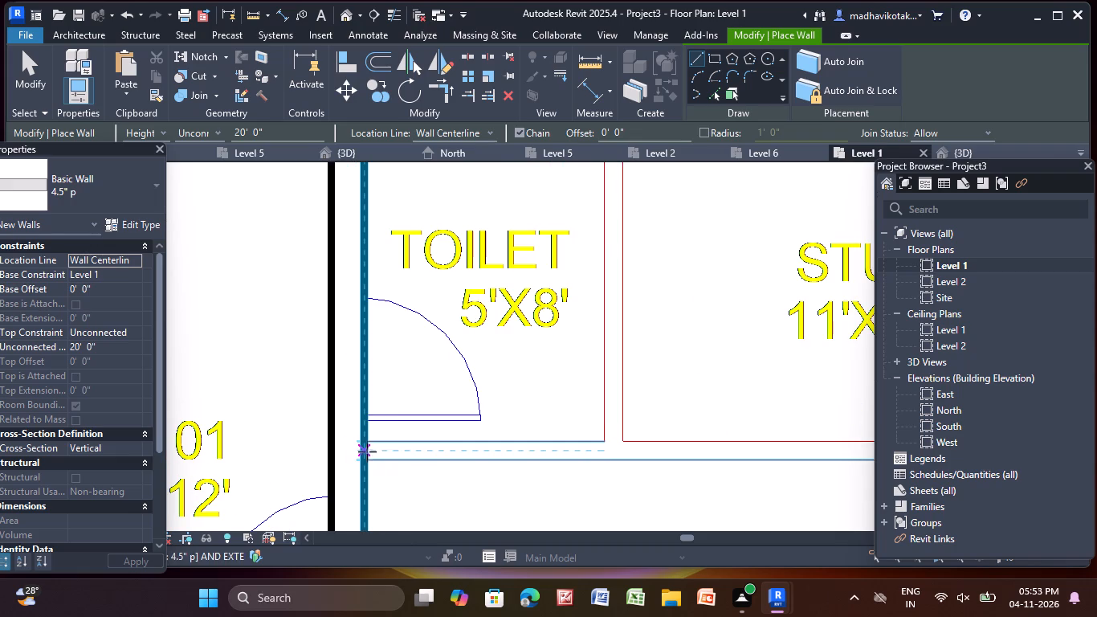
pyautogui.click(367, 450)
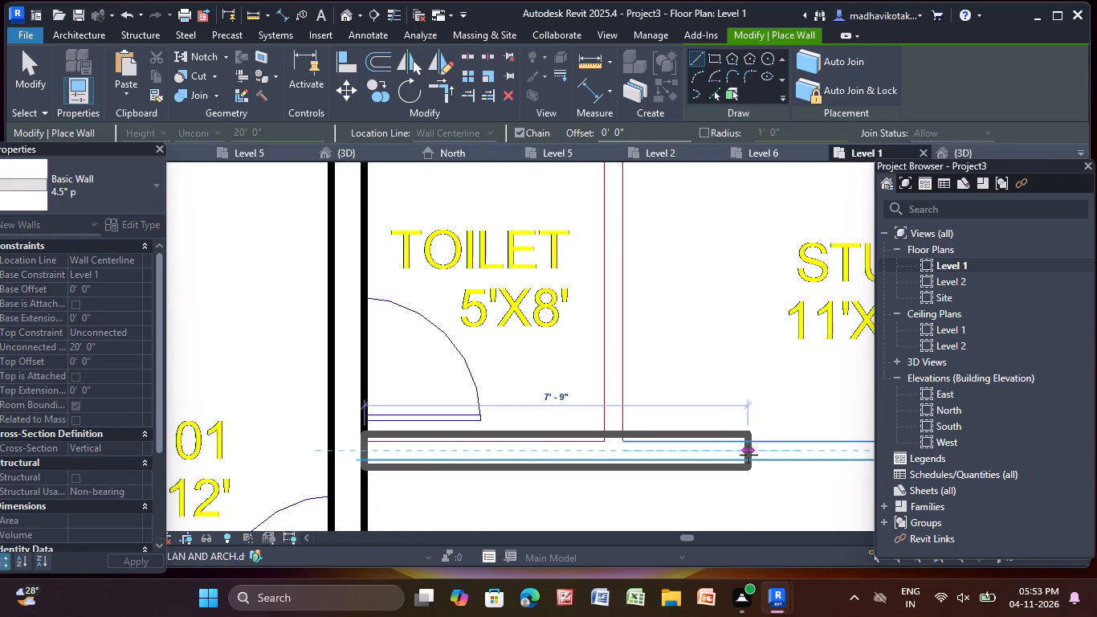
pyautogui.scroll(-4, 748, 455)
pyautogui.moveTo(738, 456); pyautogui.dragTo(338, 469, button='middle')
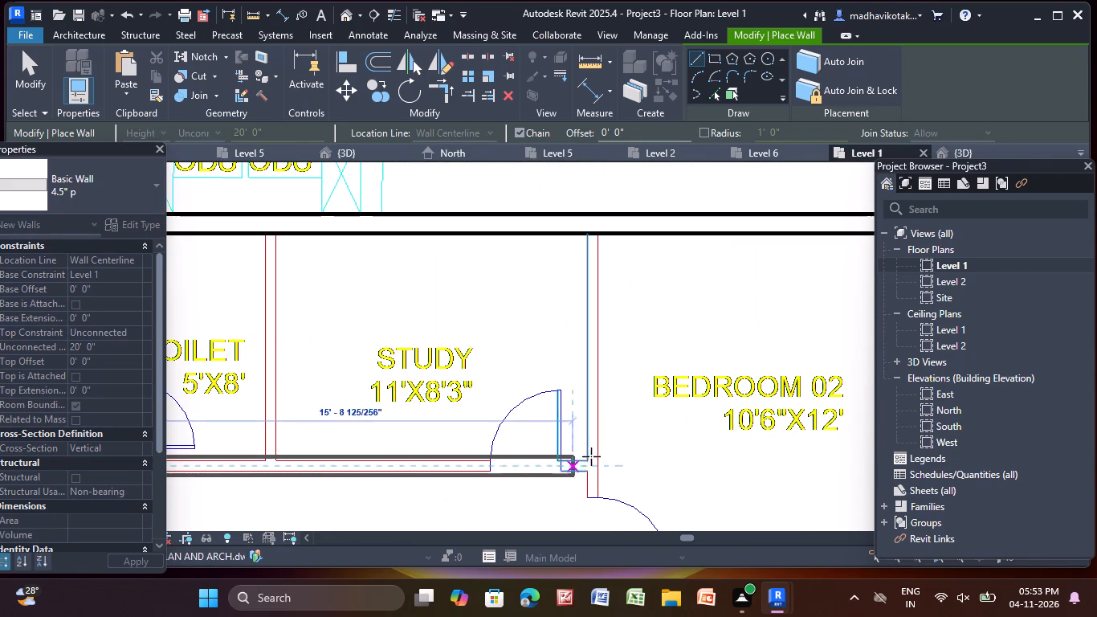
pyautogui.scroll(4, 600, 456)
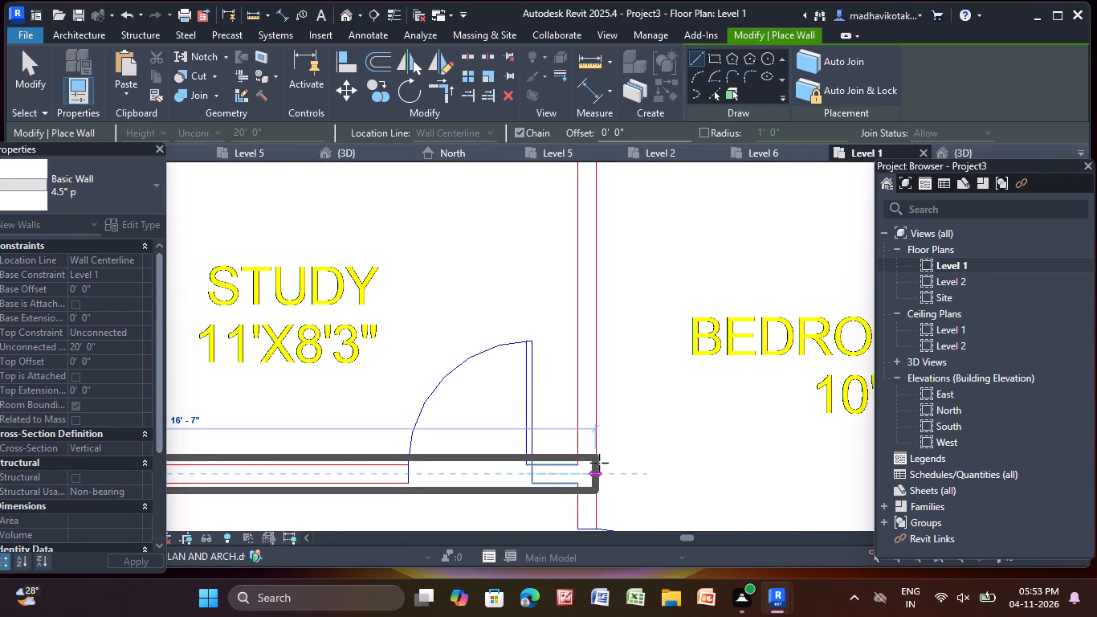
pyautogui.click(595, 471)
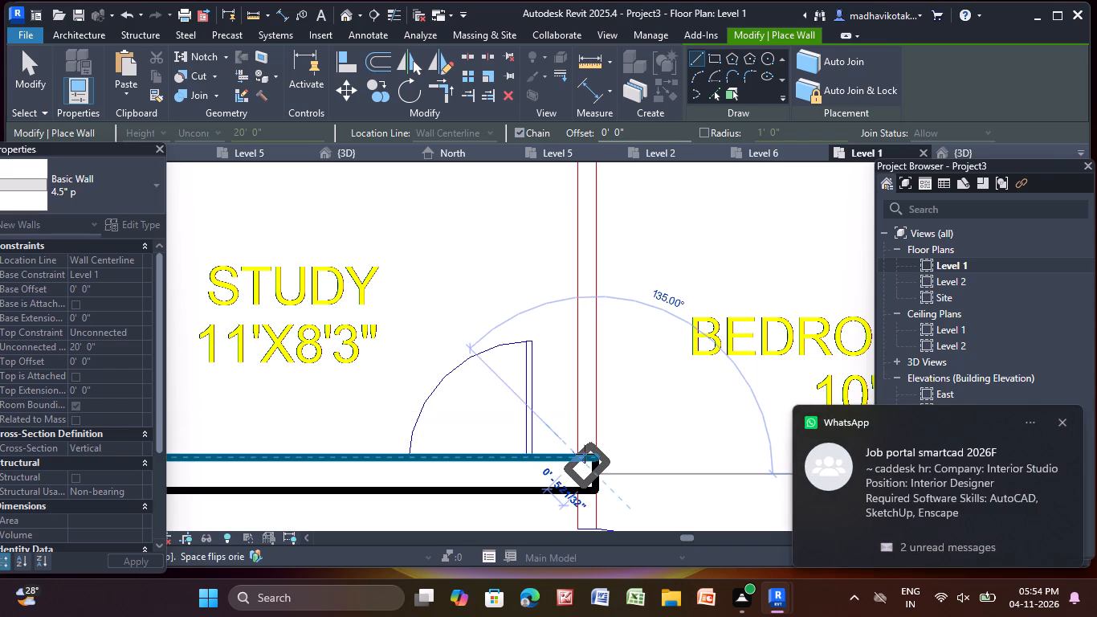
pyautogui.press('Escape')
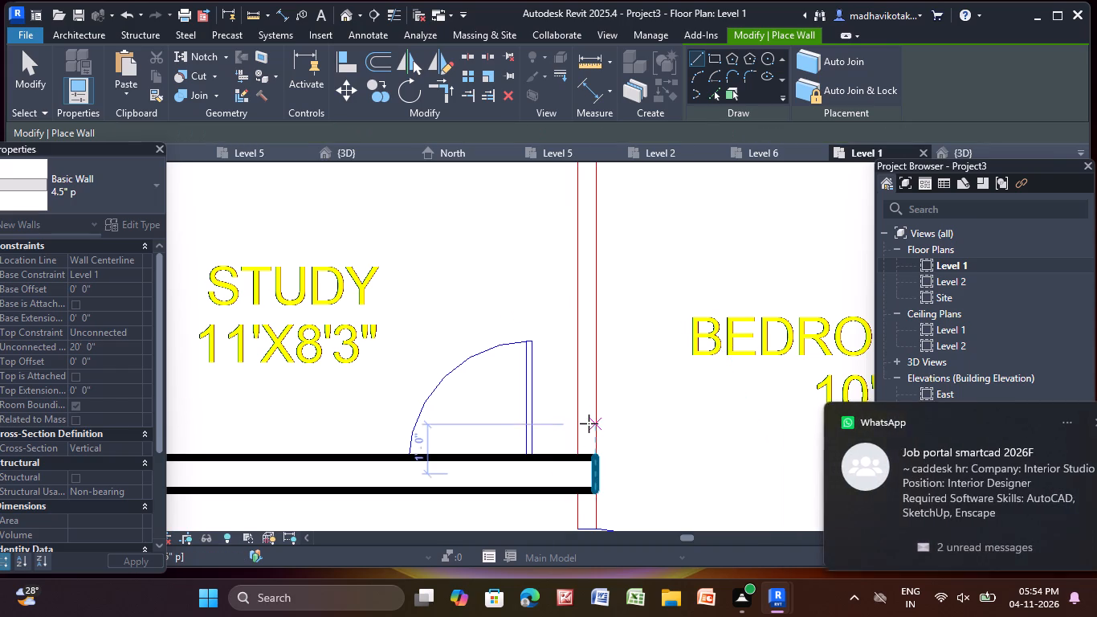
pyautogui.scroll(-10, 577, 446)
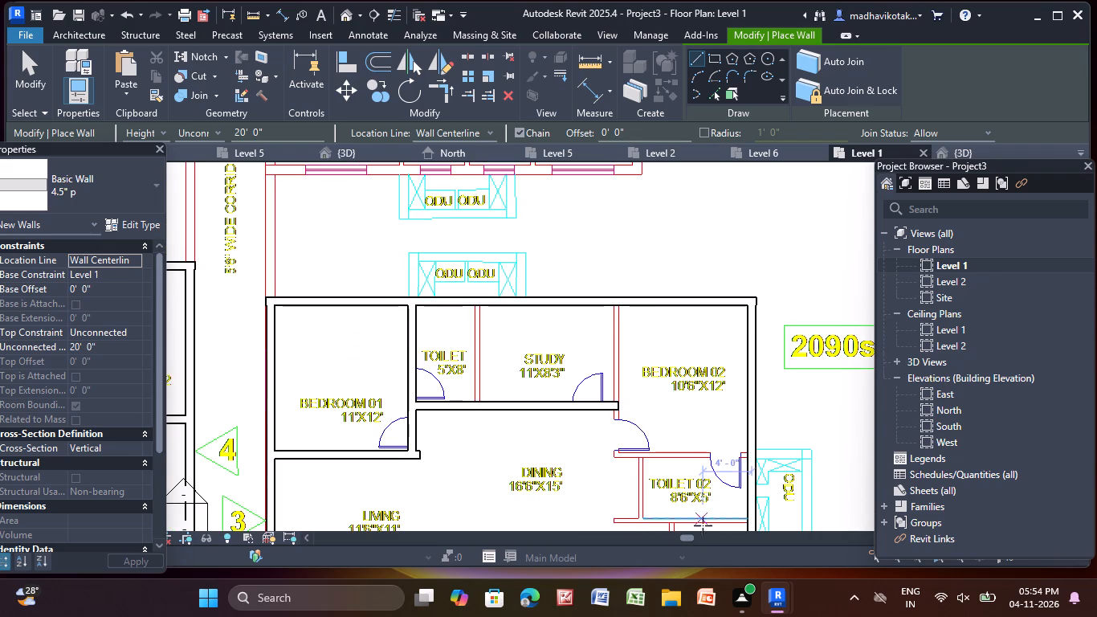
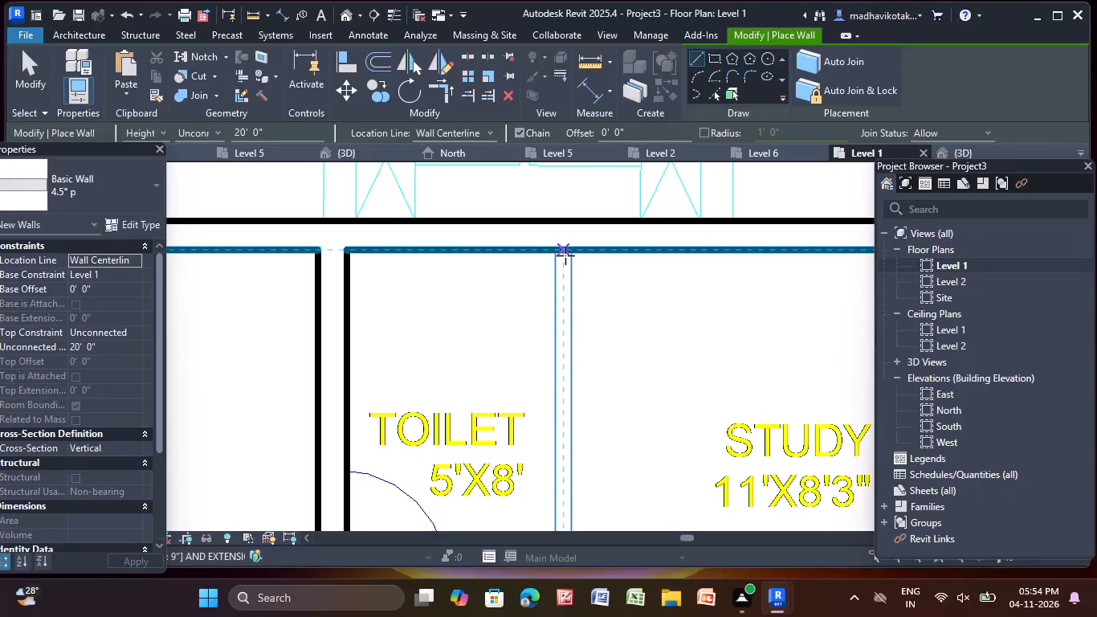
# Draw a 4.5" wall about 7'-10" long between the toilet and the study, from the outer wall to the dining-side wall.
pyautogui.click(565, 255)
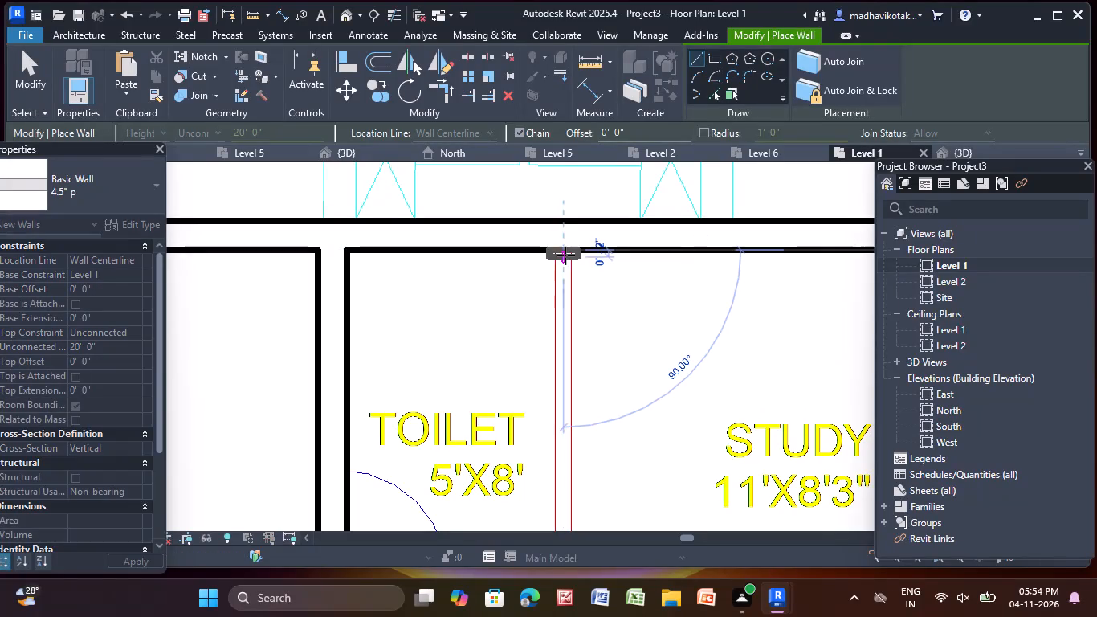
pyautogui.moveTo(566, 488); pyautogui.dragTo(562, 337, button='middle')
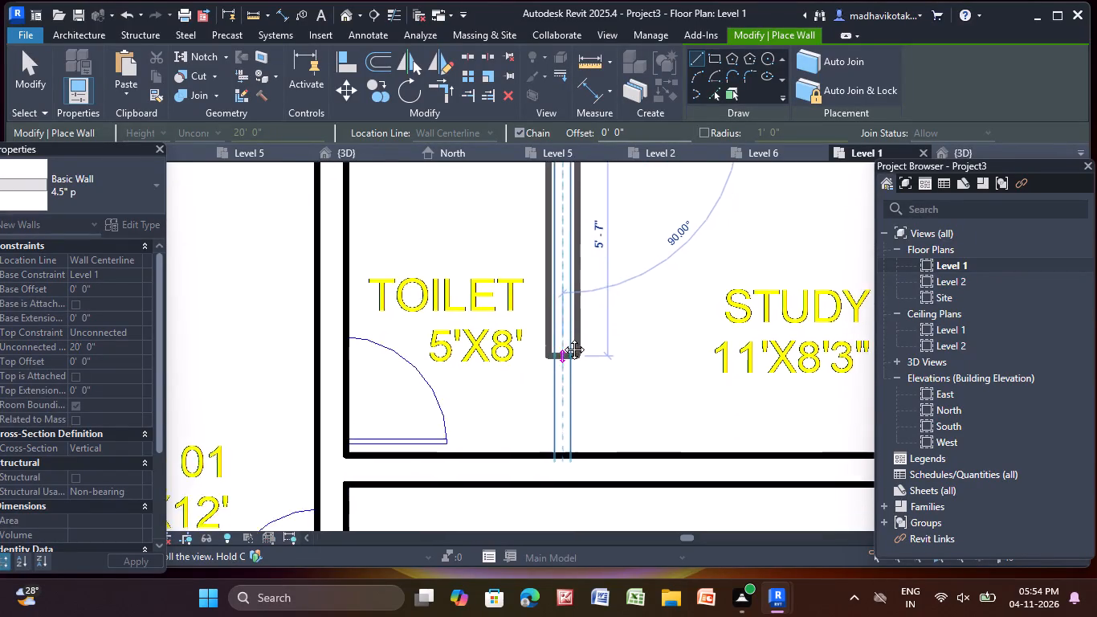
pyautogui.moveTo(562, 337); pyautogui.dragTo(539, 235, button='middle')
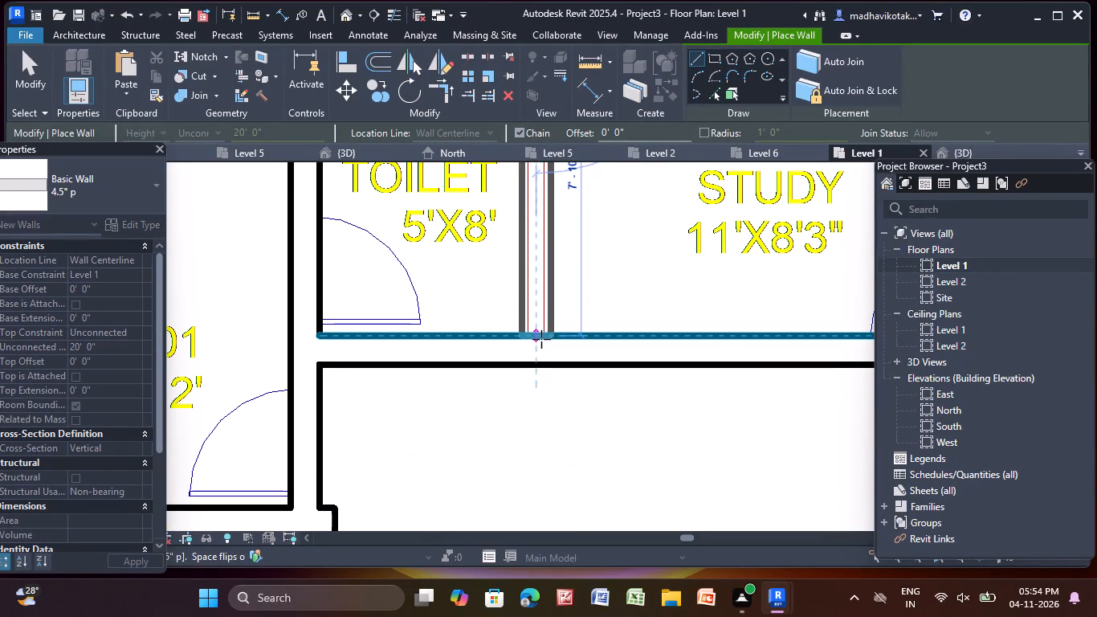
pyautogui.click(540, 339)
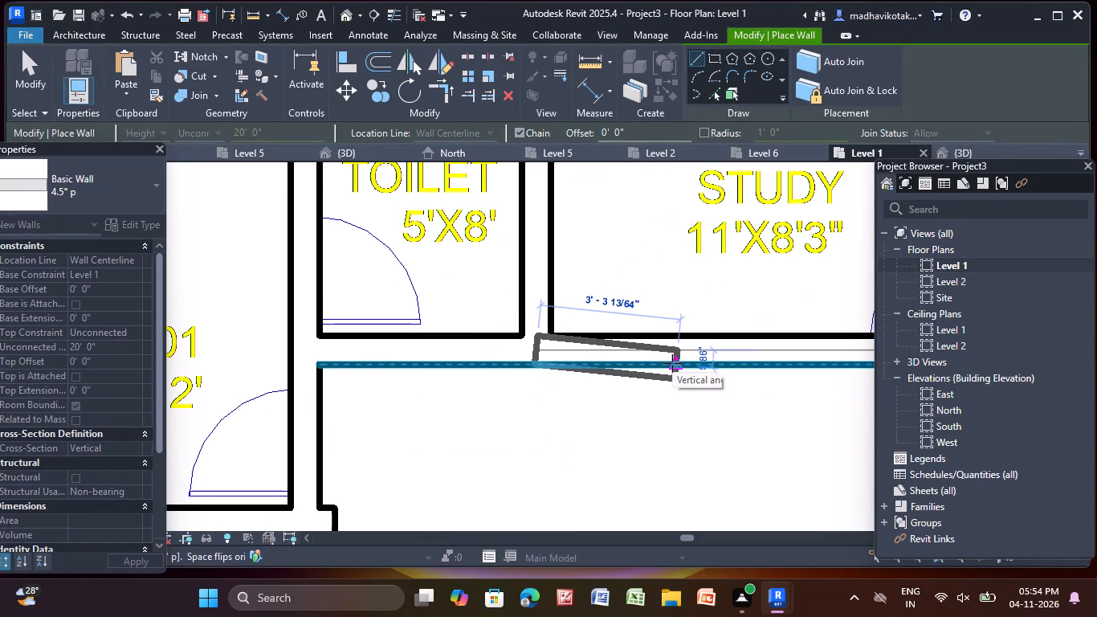
pyautogui.press('Escape')
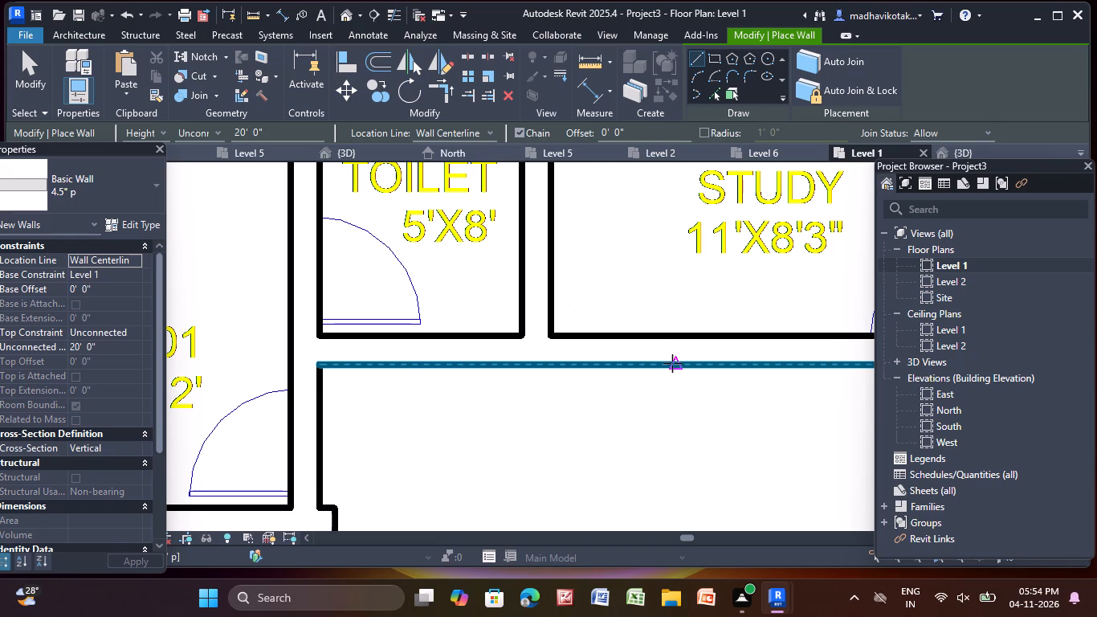
# Draw a 4.5" wall about 12' long between the study and Bedroom 02, from the outer wall to the Toilet 02 partition line.
pyautogui.scroll(-4, 675, 362)
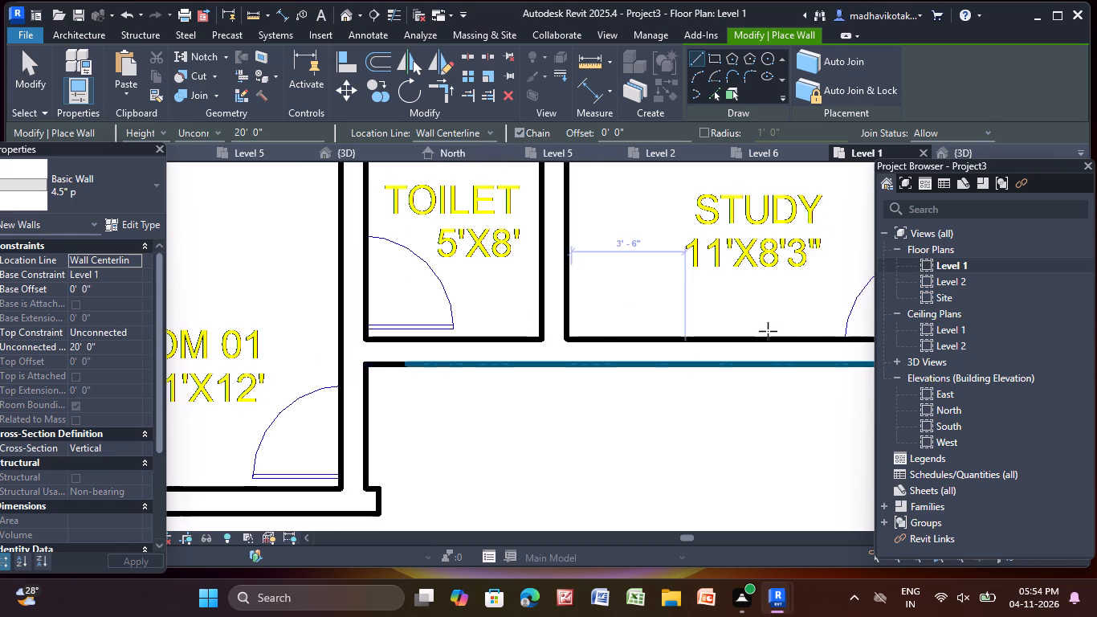
pyautogui.scroll(-8, 768, 331)
pyautogui.moveTo(793, 300); pyautogui.dragTo(435, 284, button='middle')
pyautogui.scroll(6, 459, 268)
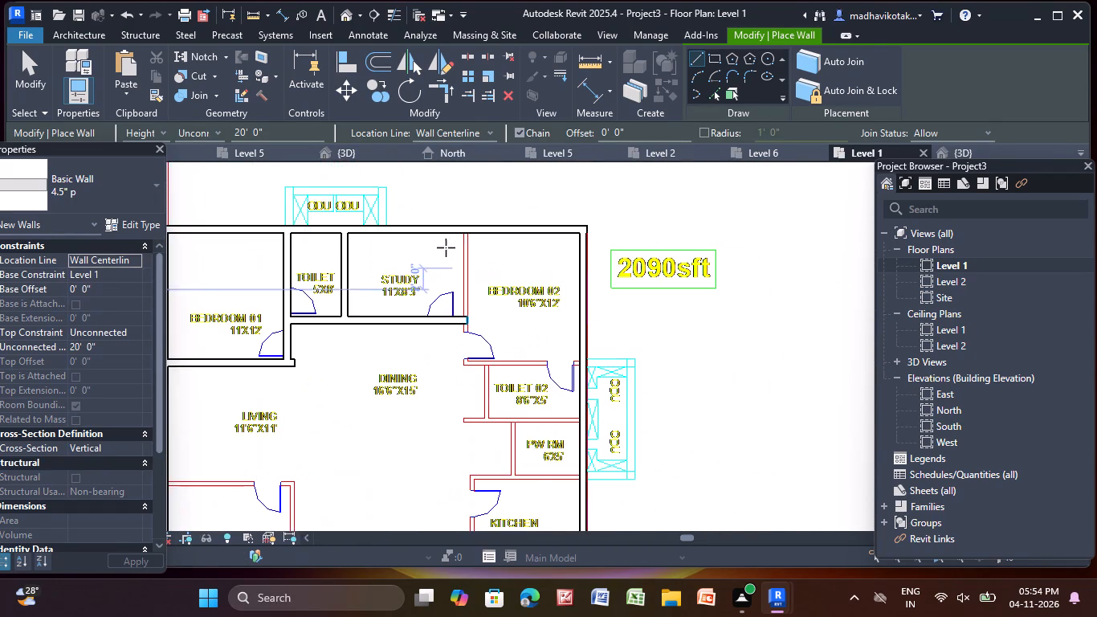
pyautogui.scroll(6, 446, 247)
pyautogui.click(491, 191)
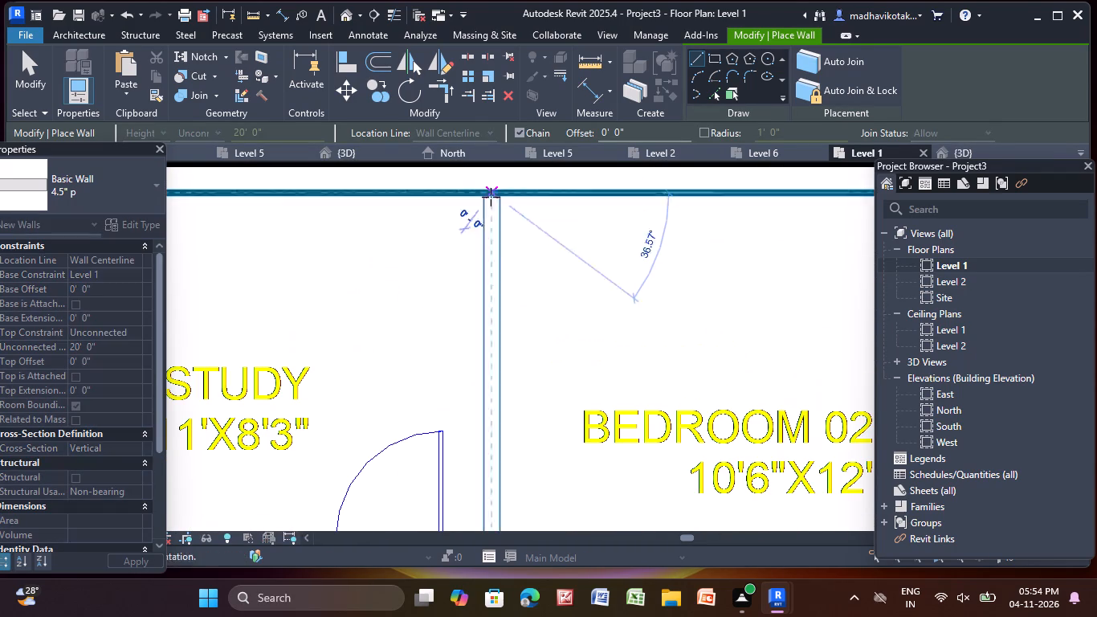
pyautogui.scroll(-3, 475, 445)
pyautogui.moveTo(475, 447); pyautogui.dragTo(507, 151, button='middle')
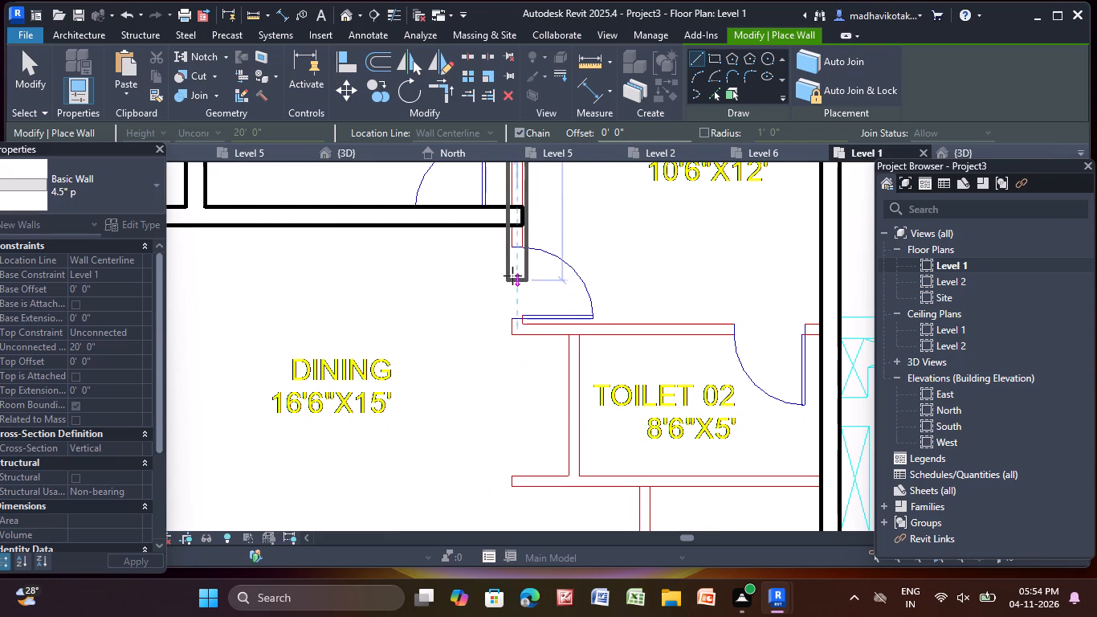
pyautogui.scroll(3, 516, 254)
pyautogui.moveTo(516, 255); pyautogui.dragTo(487, 362, button='middle')
pyautogui.scroll(-4, 487, 362)
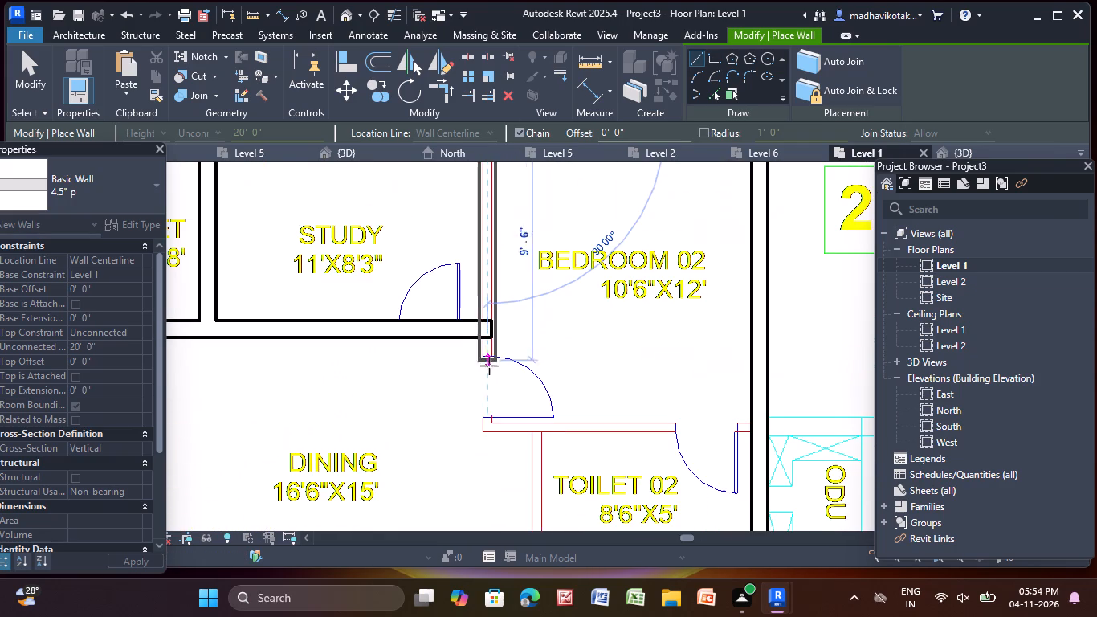
pyautogui.scroll(-2, 489, 441)
pyautogui.moveTo(489, 440); pyautogui.dragTo(488, 359, button='middle')
pyautogui.scroll(4, 479, 346)
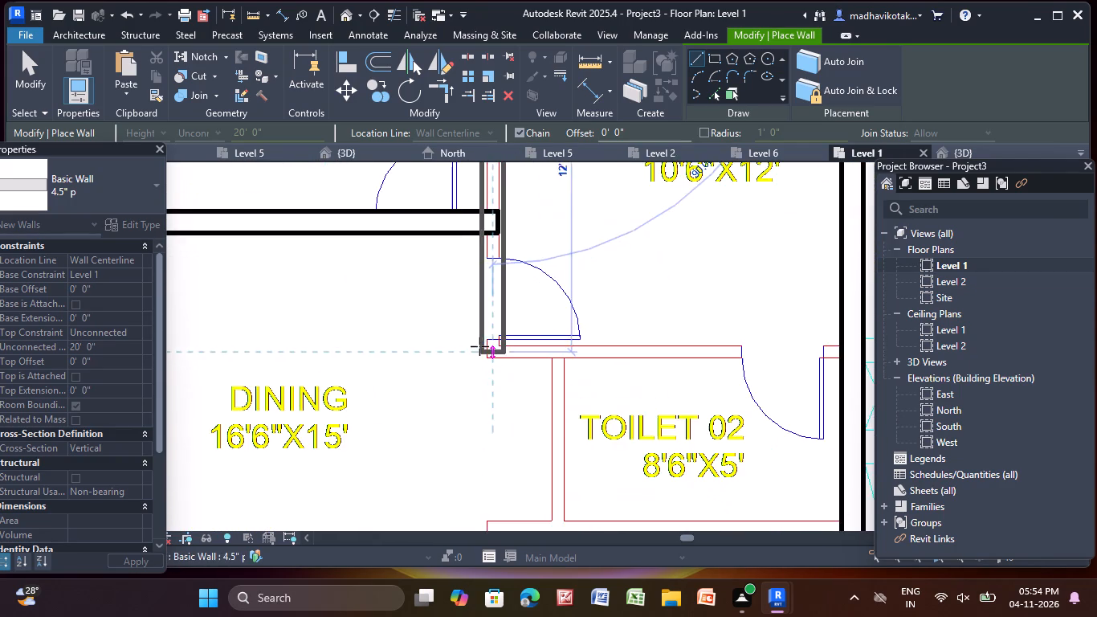
pyautogui.scroll(4, 489, 353)
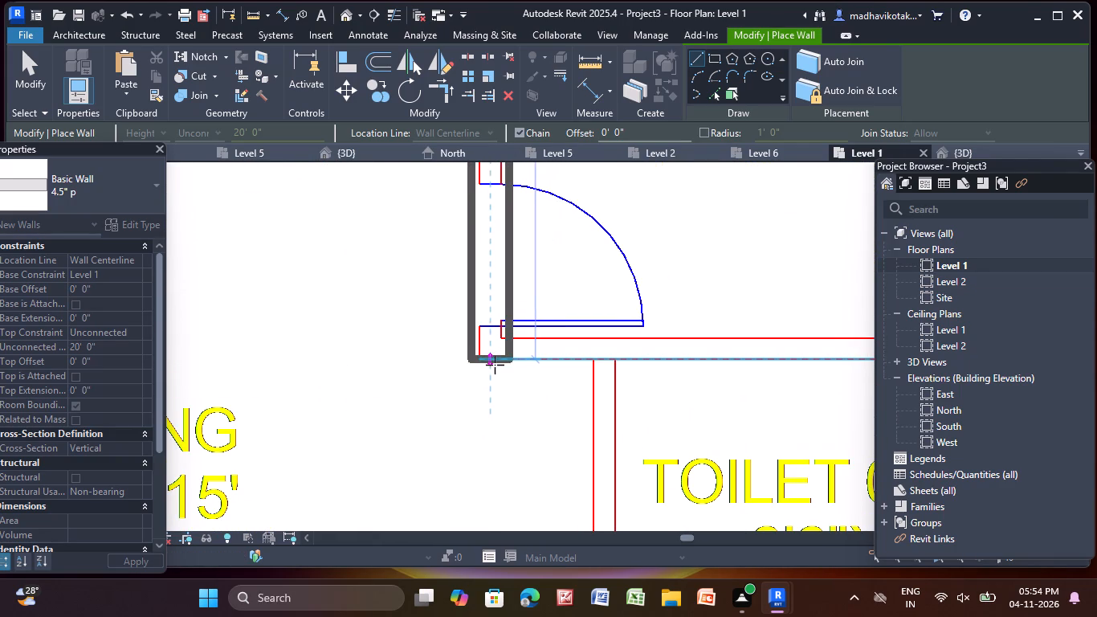
pyautogui.scroll(8, 495, 365)
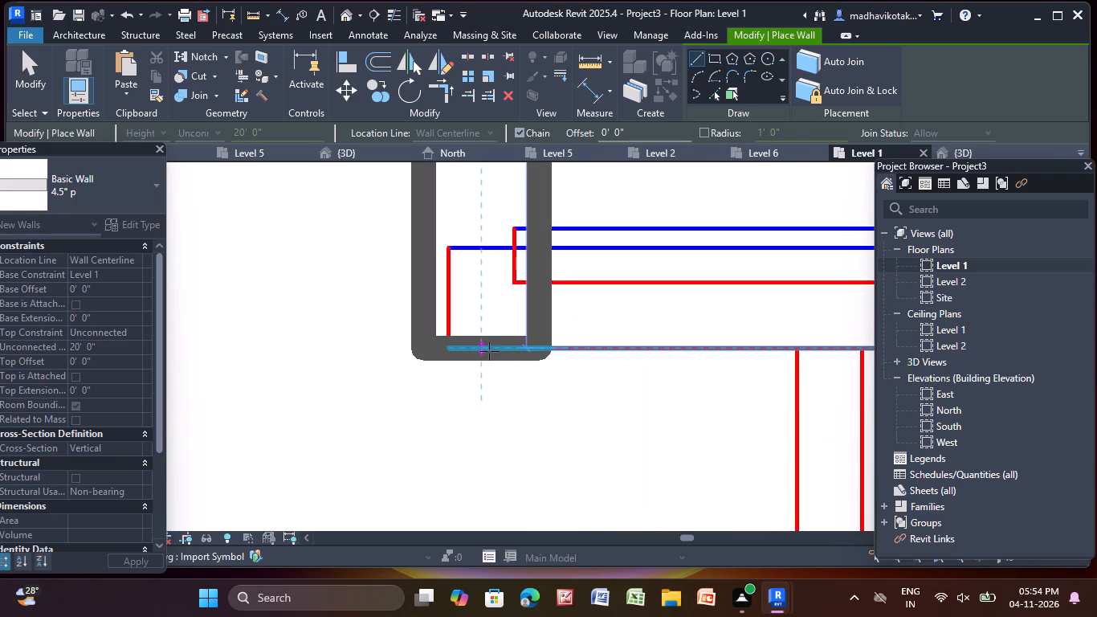
pyautogui.click(489, 351)
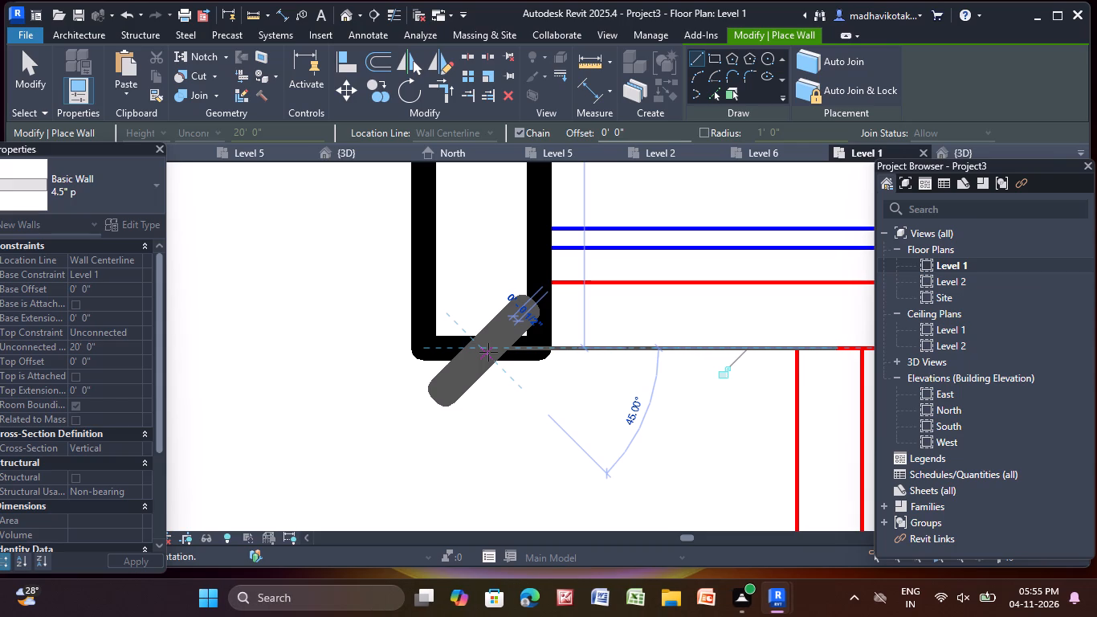
pyautogui.press('Escape')
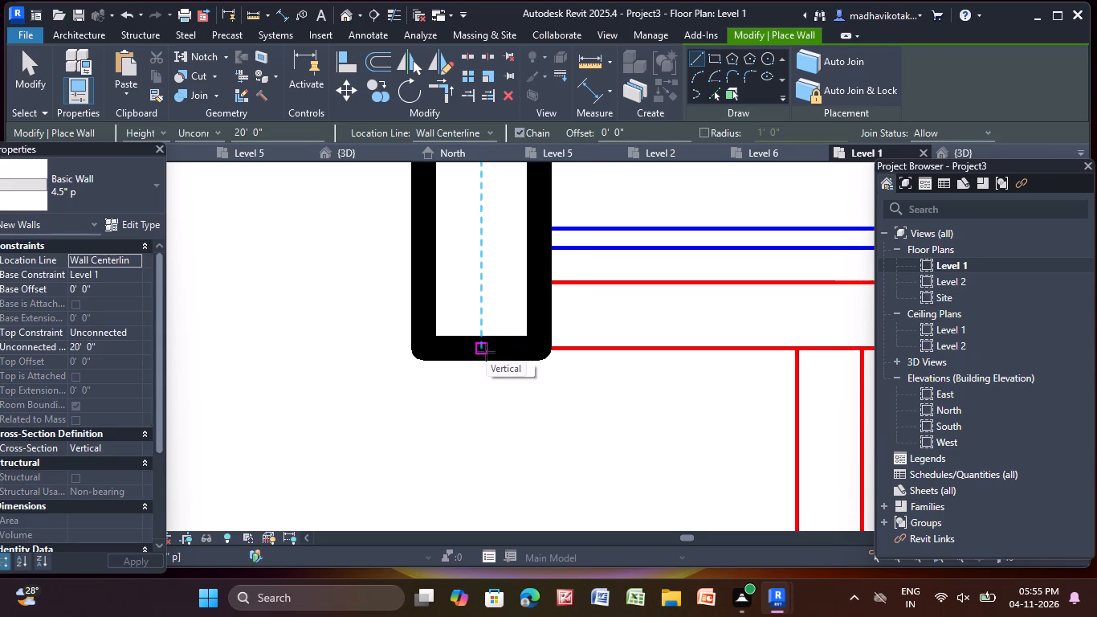
# Draw a 4.5" wall between the living room and M.Bedroom, from the outer wall past the door to the M.Bedroom's outer corner line.
pyautogui.scroll(-8, 512, 393)
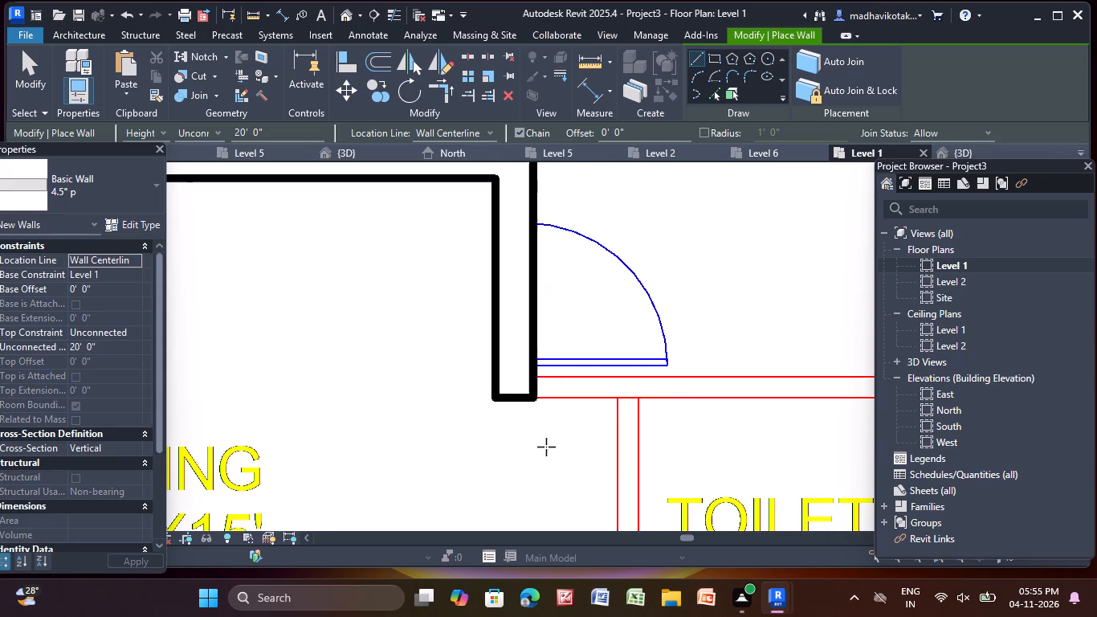
pyautogui.scroll(-9, 546, 447)
pyautogui.moveTo(540, 462); pyautogui.dragTo(530, 245, button='middle')
pyautogui.scroll(-3, 442, 392)
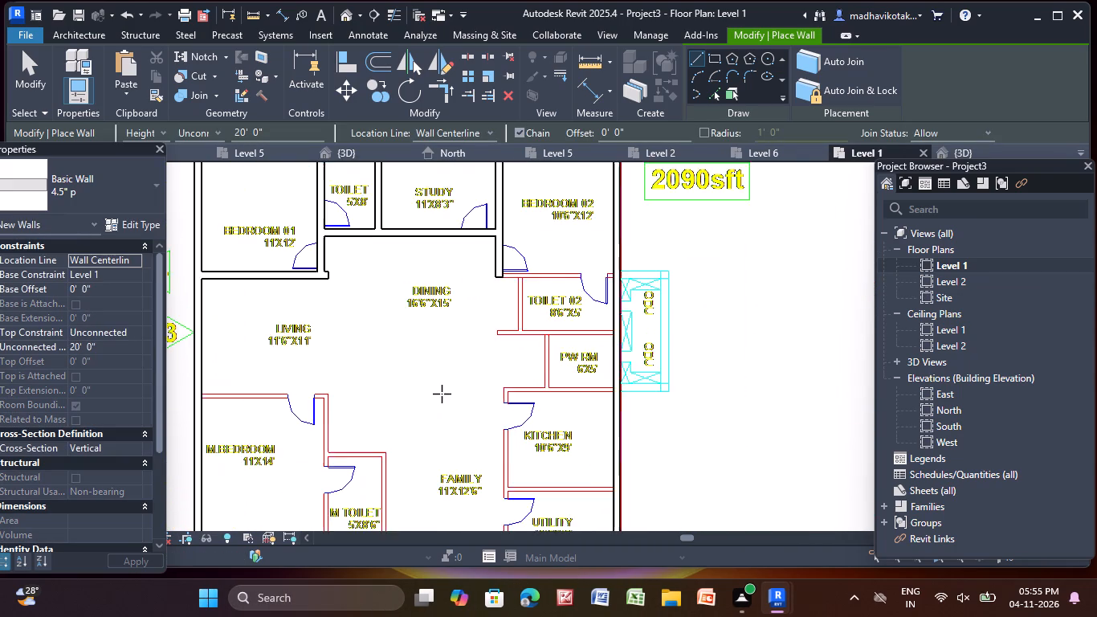
pyautogui.moveTo(442, 393); pyautogui.dragTo(570, 340, button='middle')
pyautogui.scroll(13, 349, 350)
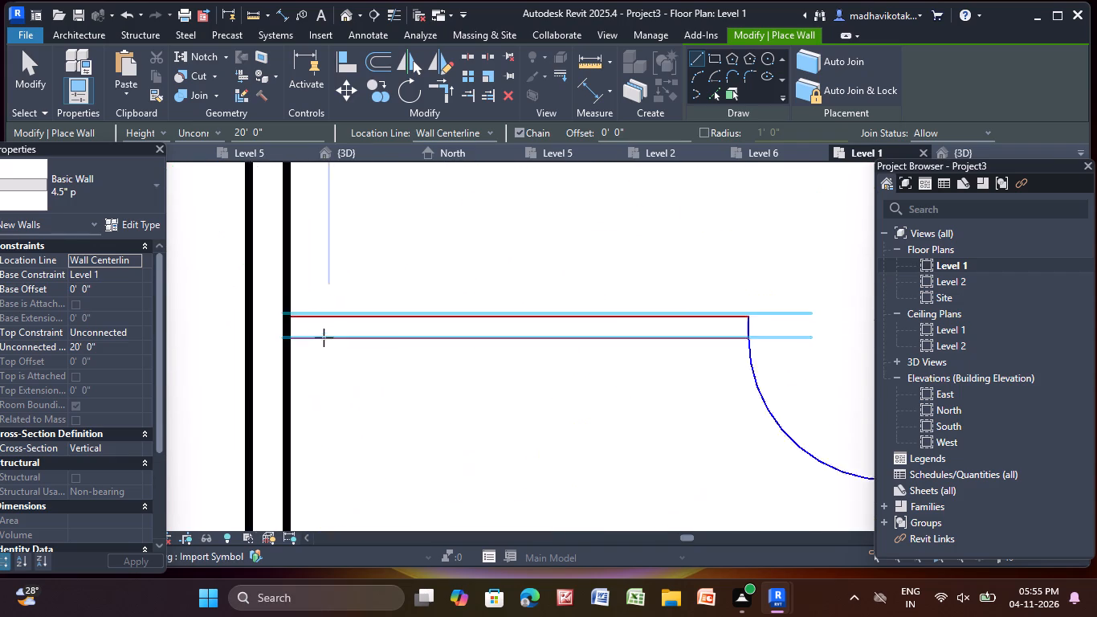
pyautogui.scroll(1, 324, 337)
pyautogui.click(274, 321)
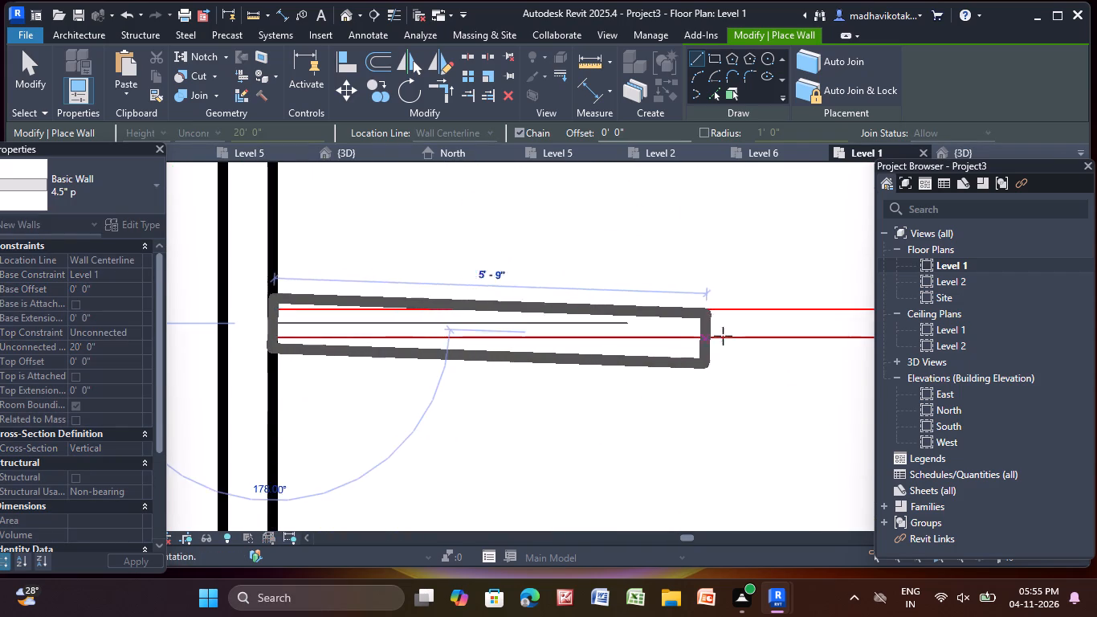
pyautogui.scroll(-5, 803, 328)
pyautogui.moveTo(801, 332); pyautogui.dragTo(349, 318, button='middle')
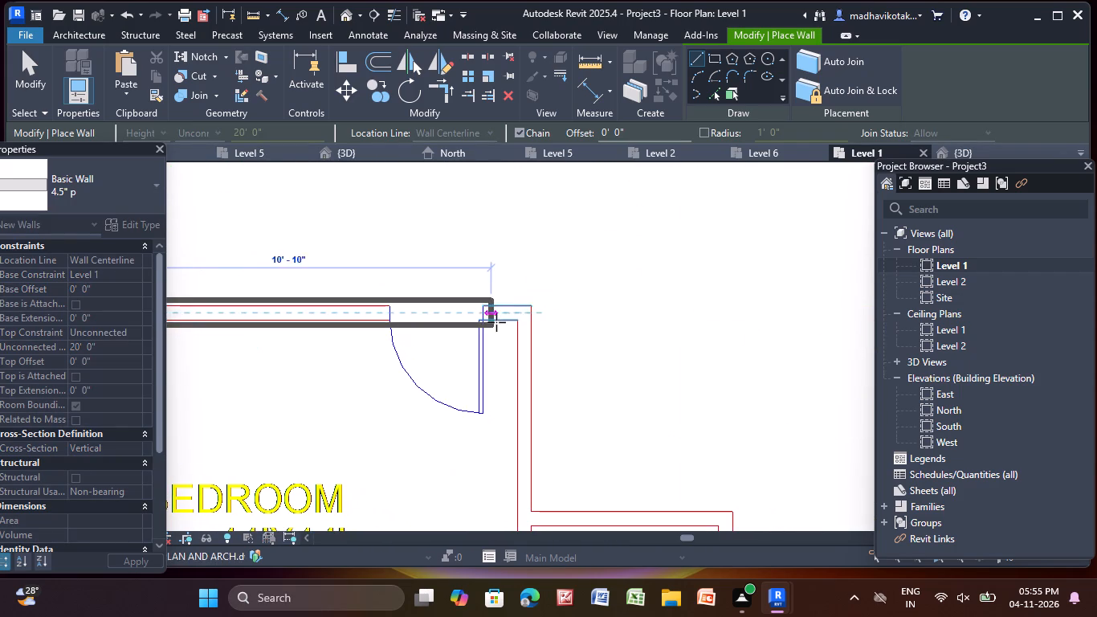
pyautogui.scroll(4, 532, 324)
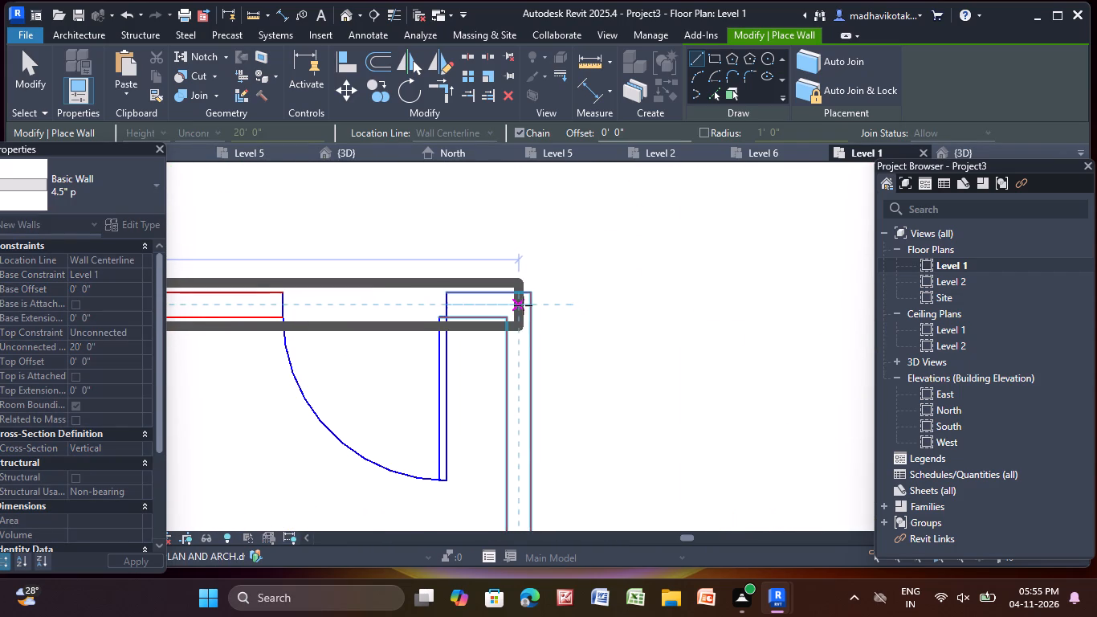
pyautogui.scroll(2, 523, 305)
pyautogui.click(535, 304)
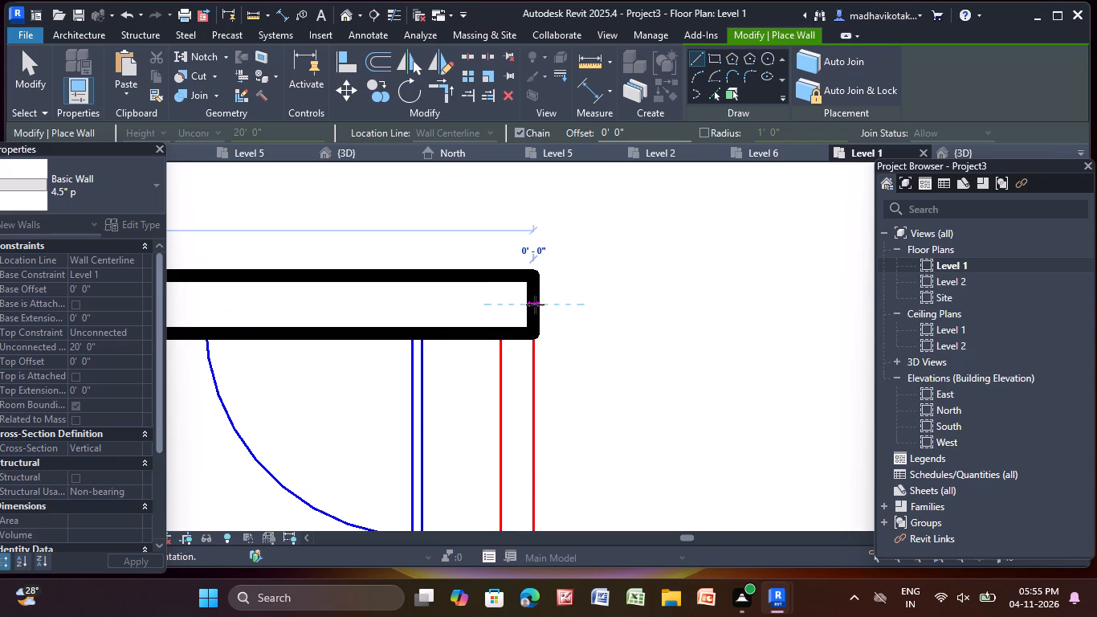
pyautogui.press('Escape')
# Draw a 4.5" wall between M.Bedroom and M Toilet, from the living/M.Bedroom wall's free end to the unit's outer wall near the balcony.
pyautogui.scroll(-7, 532, 307)
pyautogui.scroll(5, 521, 353)
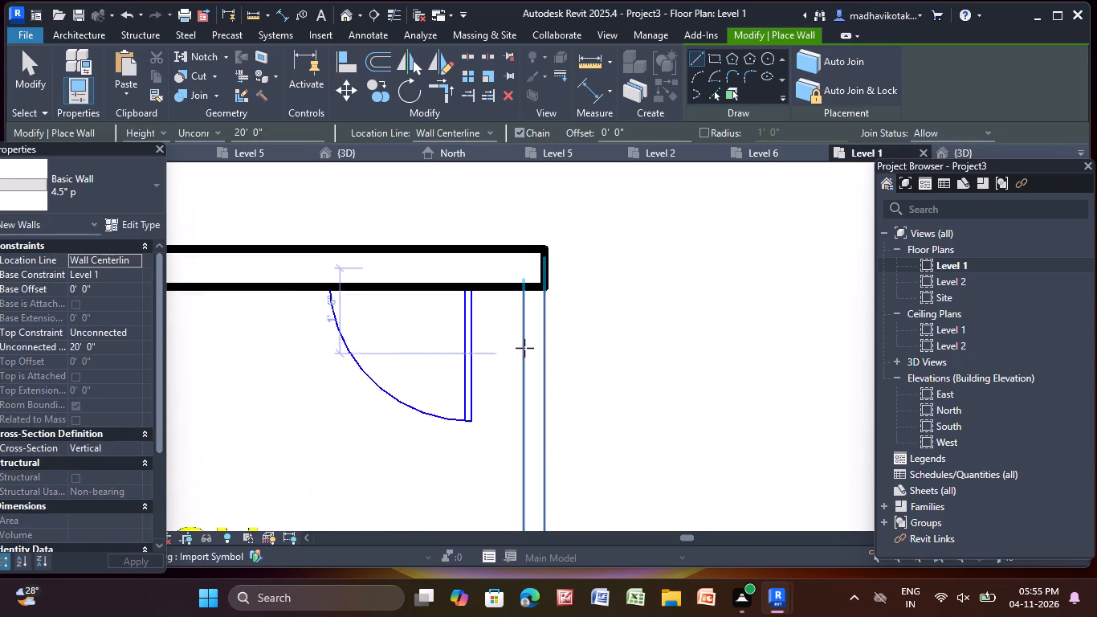
pyautogui.scroll(-5, 539, 330)
pyautogui.scroll(5, 545, 318)
pyautogui.click(532, 290)
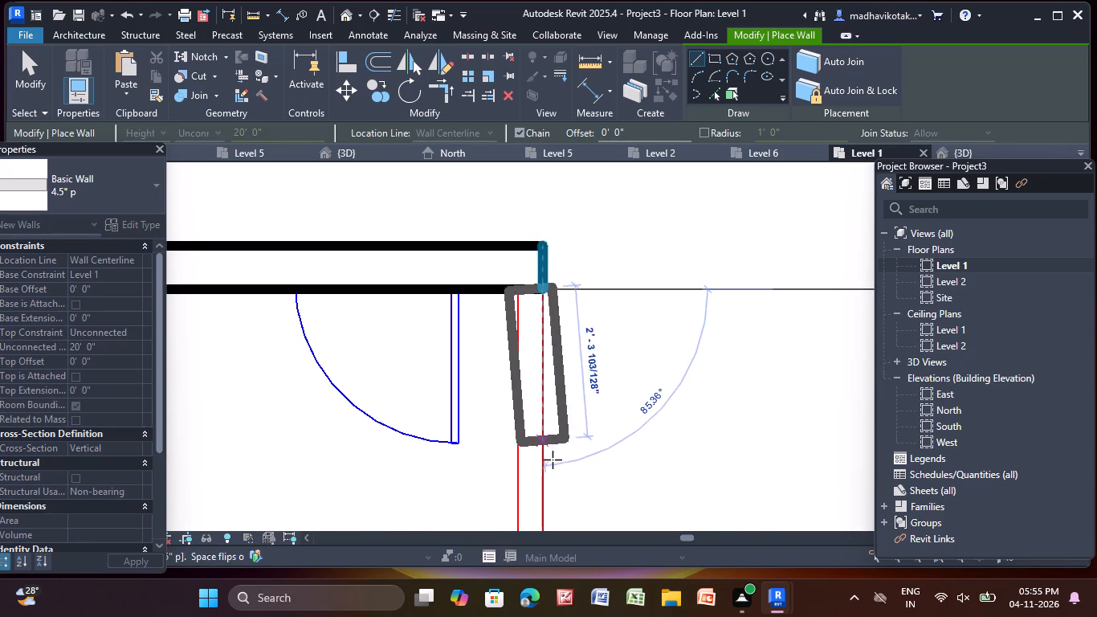
pyautogui.scroll(-2, 555, 460)
pyautogui.moveTo(554, 460); pyautogui.dragTo(489, 221, button='middle')
pyautogui.scroll(-7, 474, 400)
pyautogui.moveTo(479, 424); pyautogui.dragTo(435, 137, button='middle')
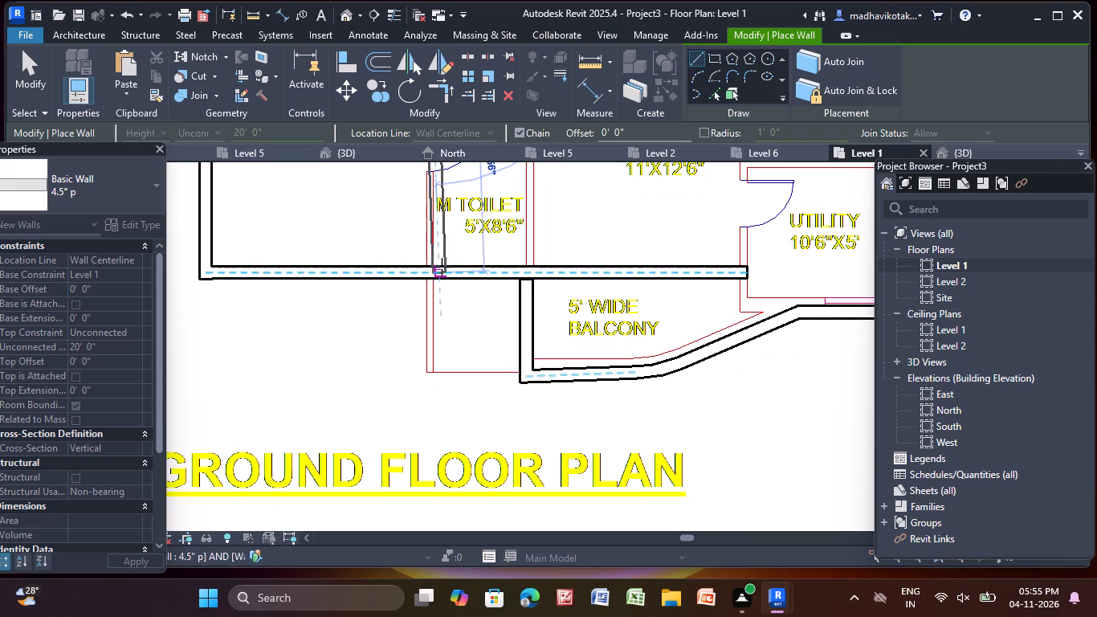
pyautogui.scroll(9, 431, 265)
pyautogui.click(429, 264)
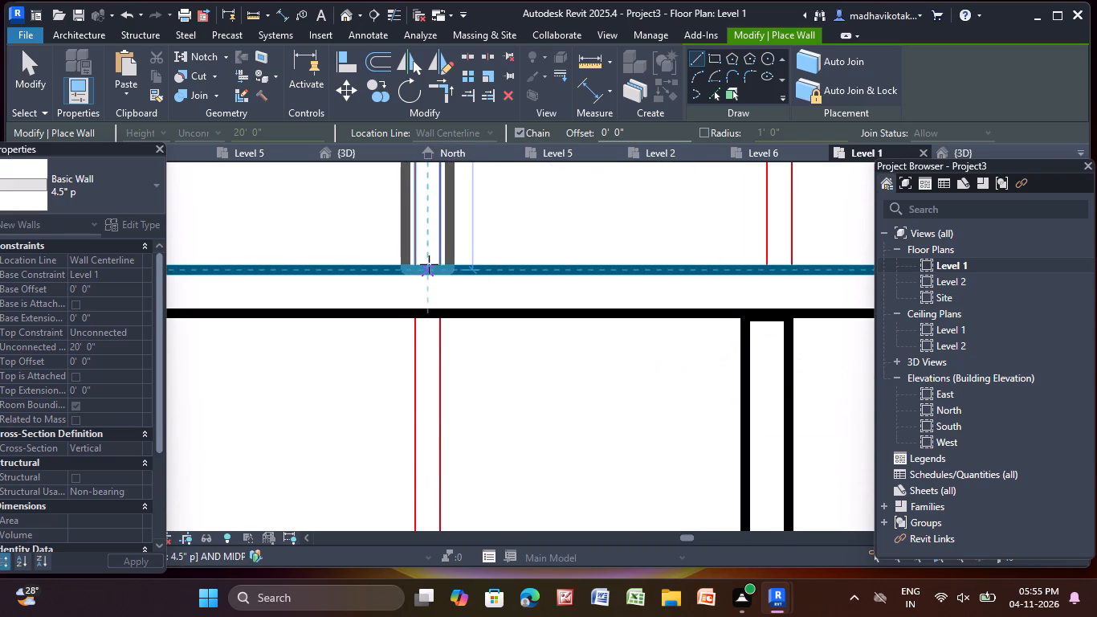
pyautogui.moveTo(429, 264); pyautogui.dragTo(481, 616, button='middle')
pyautogui.press('Escape')
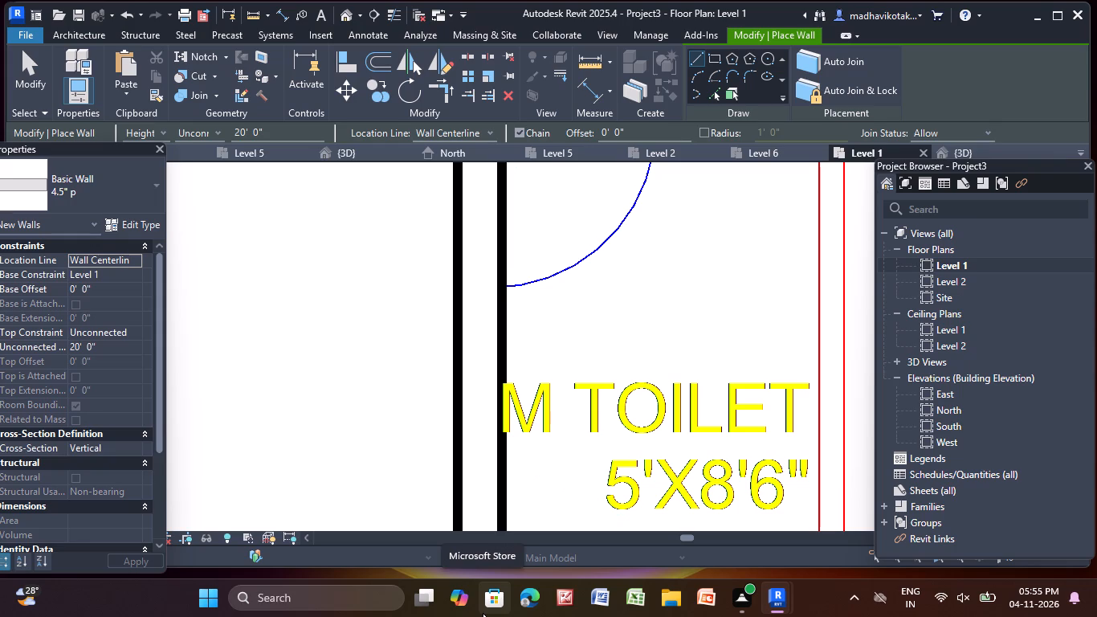
# Draw a 4.5" wall about 5'-3" long above the M Toilet door, from the M.Bedroom wall to the toilet's outer corner line.
pyautogui.scroll(-5, 595, 578)
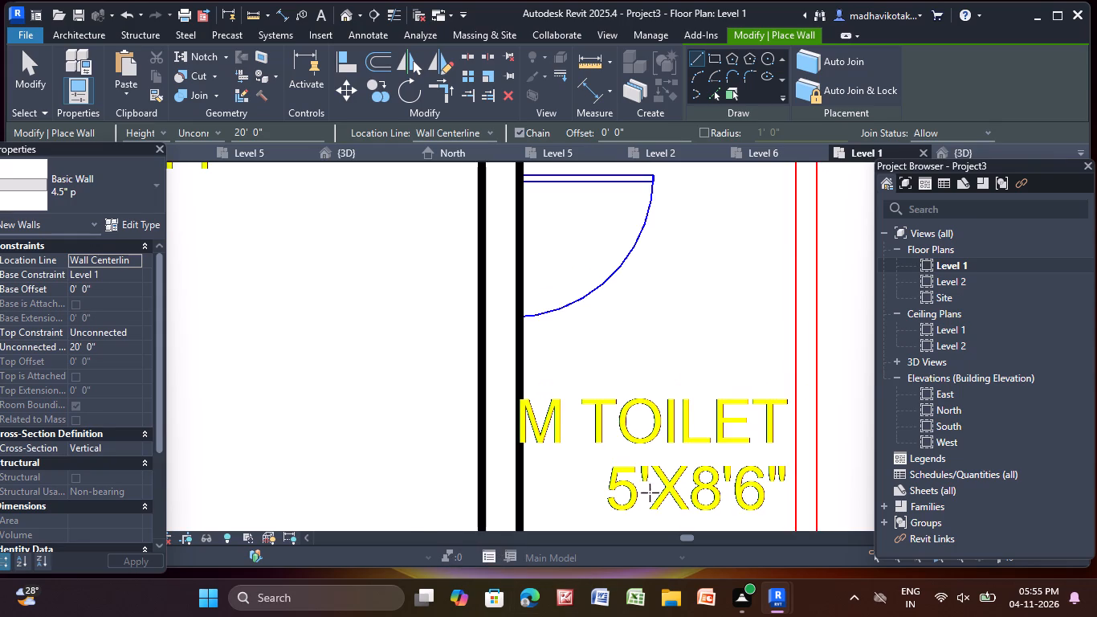
pyautogui.scroll(-5, 641, 438)
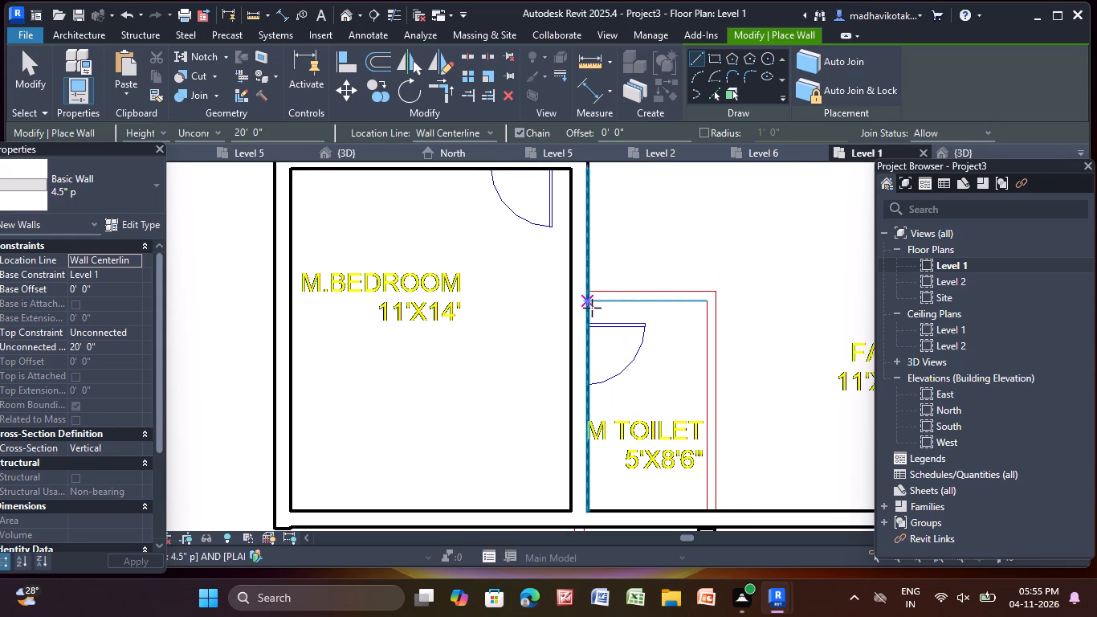
pyautogui.moveTo(589, 308); pyautogui.dragTo(312, 326, button='middle')
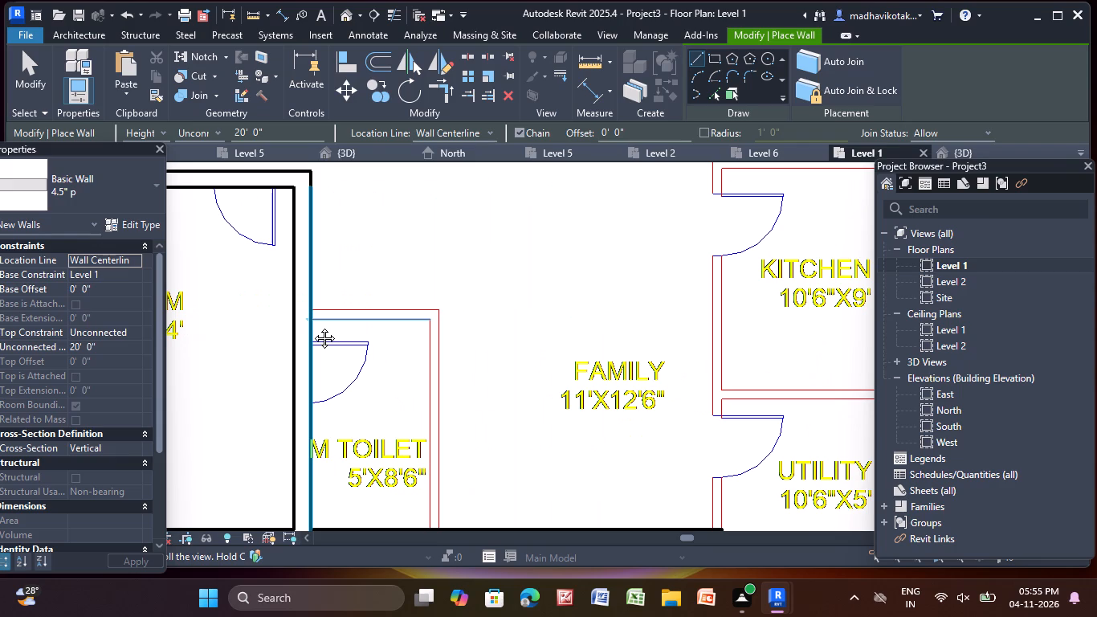
pyautogui.moveTo(312, 326); pyautogui.dragTo(312, 325, button='middle')
pyautogui.scroll(4, 312, 326)
pyautogui.middleClick(312, 325)
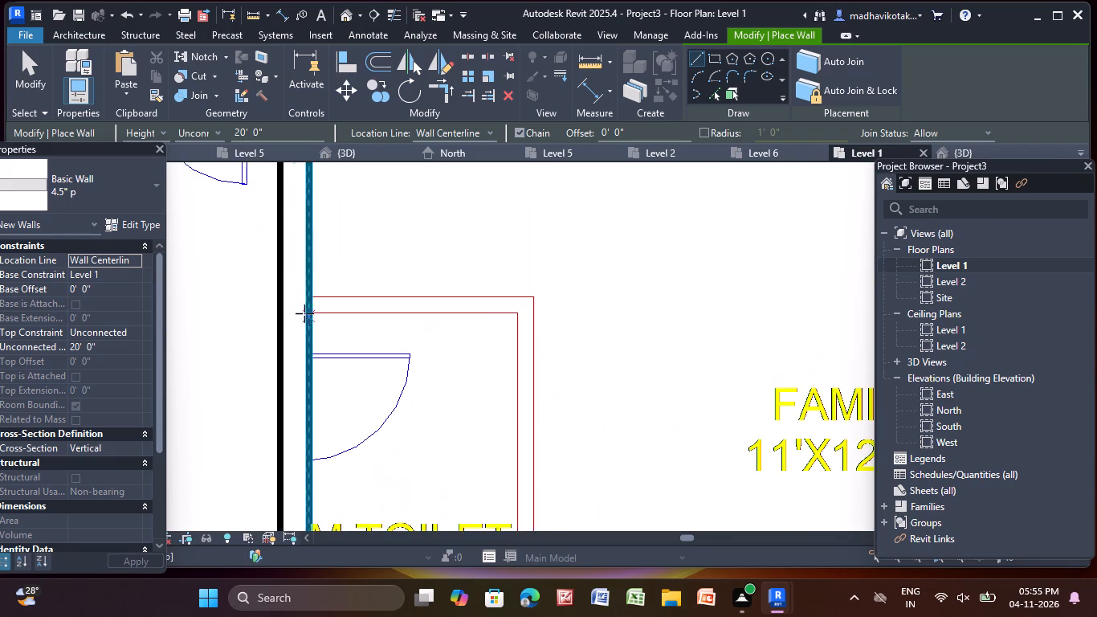
pyautogui.scroll(3, 288, 299)
pyautogui.click(324, 308)
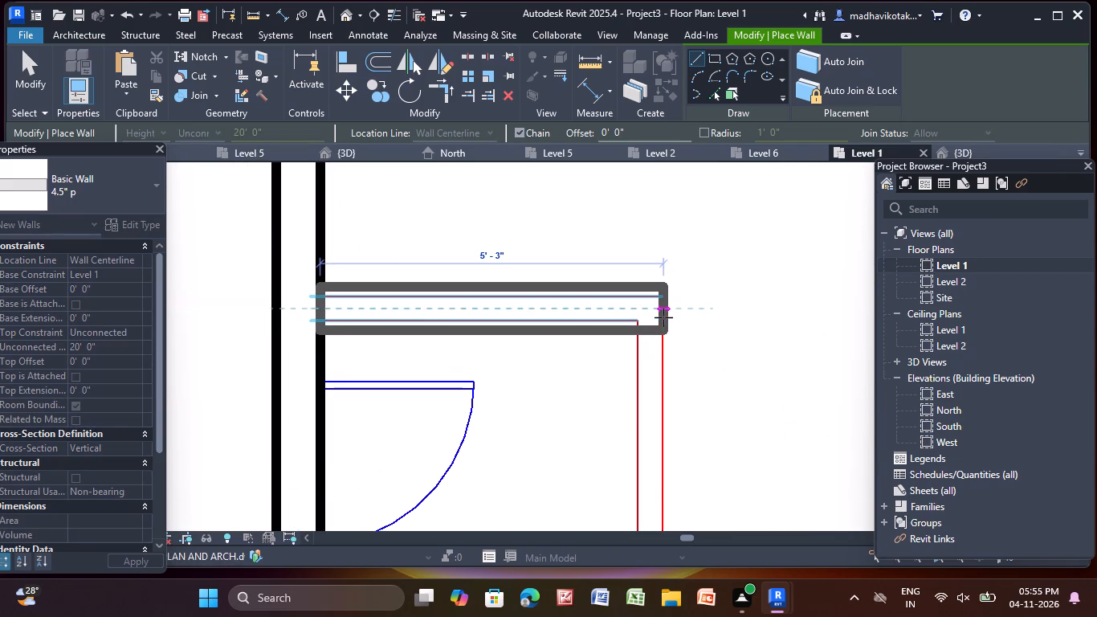
pyautogui.click(663, 317)
pyautogui.press('Escape')
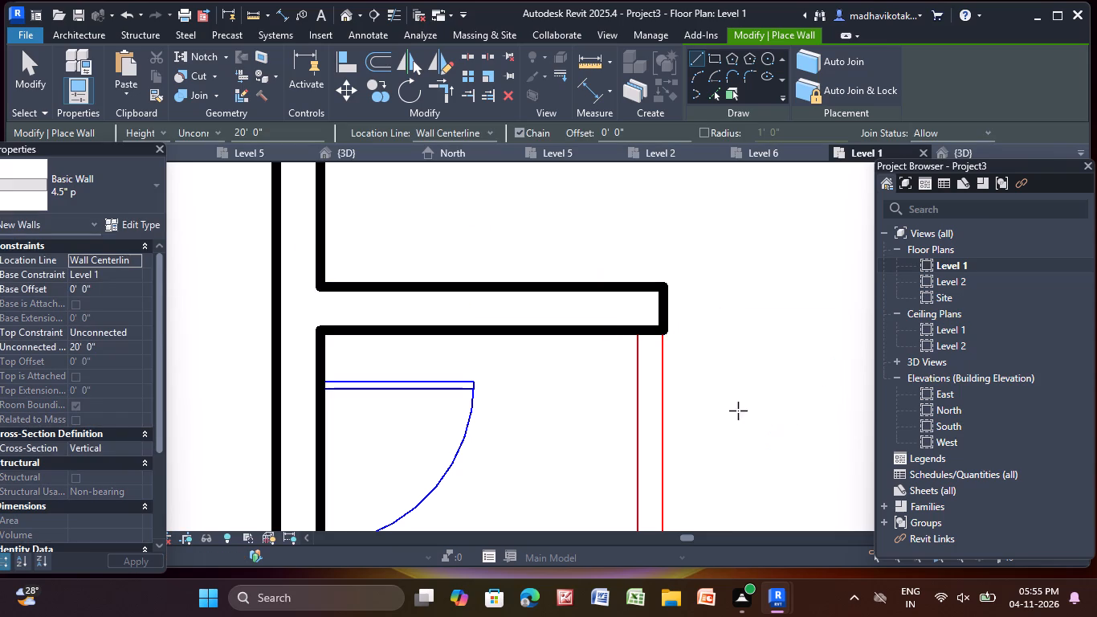
# Draw a 4.5" wall between M Toilet and the family room, from the toilet's door-side wall to the unit's outer wall near the balcony.
pyautogui.scroll(6, 663, 363)
pyautogui.moveTo(658, 358); pyautogui.dragTo(640, 345, button='middle')
pyautogui.moveTo(634, 344); pyautogui.dragTo(507, 307, button='middle')
pyautogui.moveTo(499, 304); pyautogui.dragTo(410, 282, button='middle')
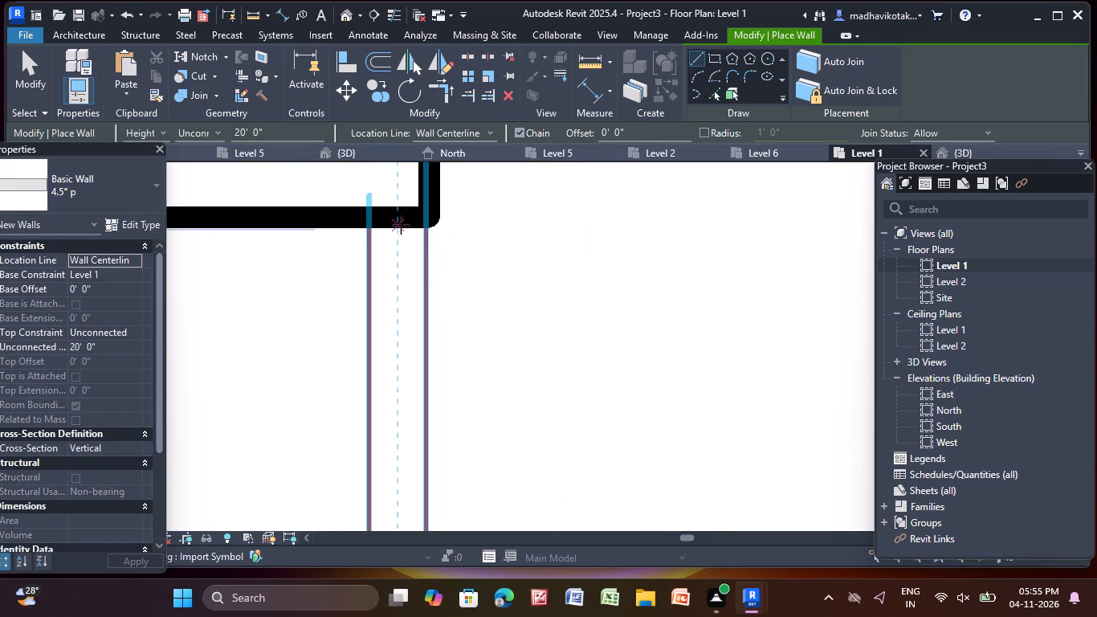
pyautogui.scroll(4, 398, 220)
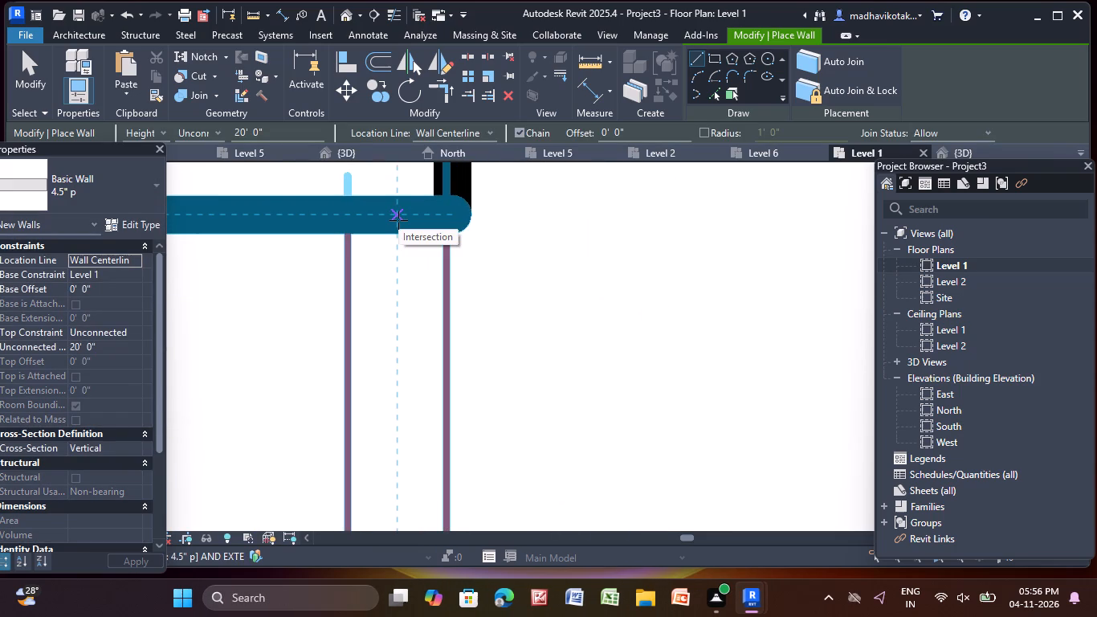
pyautogui.click(398, 220)
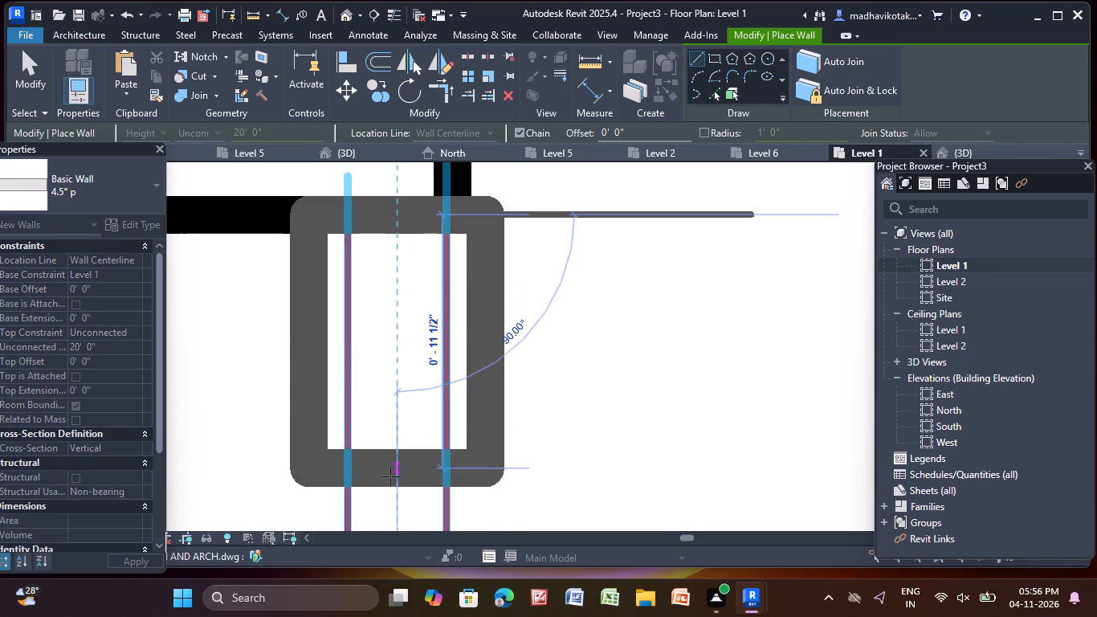
pyautogui.scroll(-4, 393, 479)
pyautogui.moveTo(389, 470); pyautogui.dragTo(421, 63, button='middle')
pyautogui.scroll(-4, 406, 451)
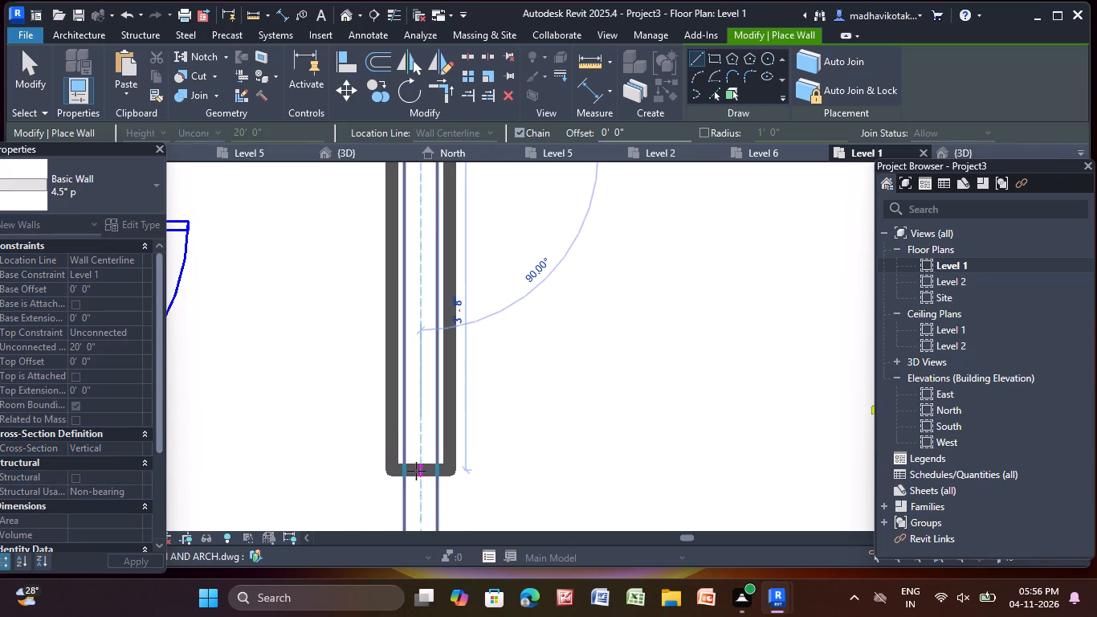
pyautogui.scroll(-4, 428, 484)
pyautogui.moveTo(427, 450); pyautogui.dragTo(426, 116, button='middle')
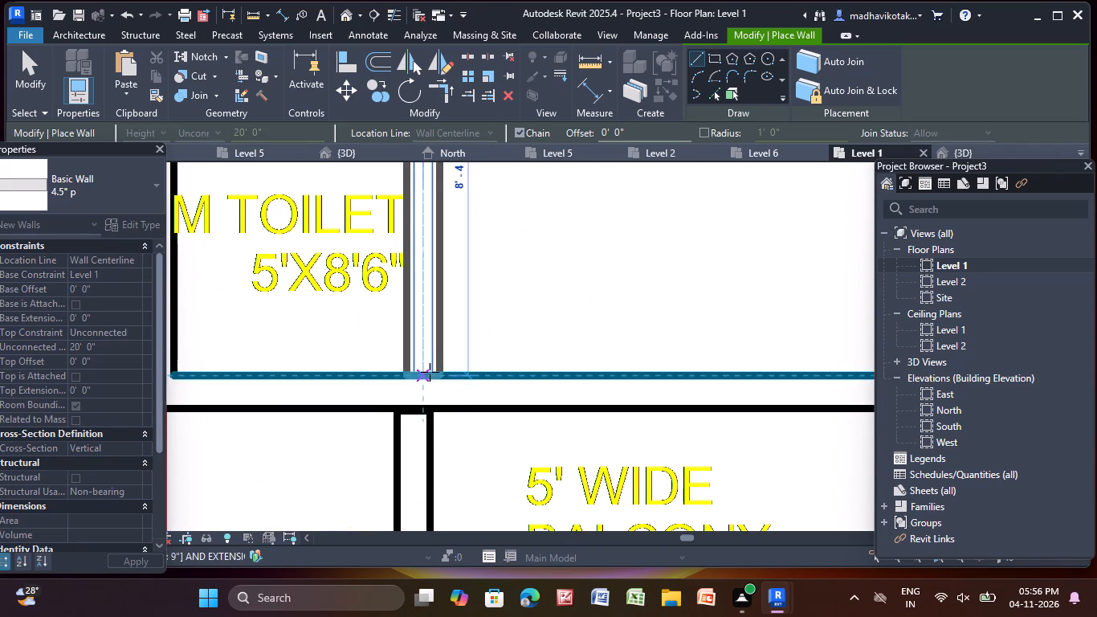
pyautogui.scroll(5, 428, 373)
pyautogui.click(426, 373)
pyautogui.scroll(-4, 426, 373)
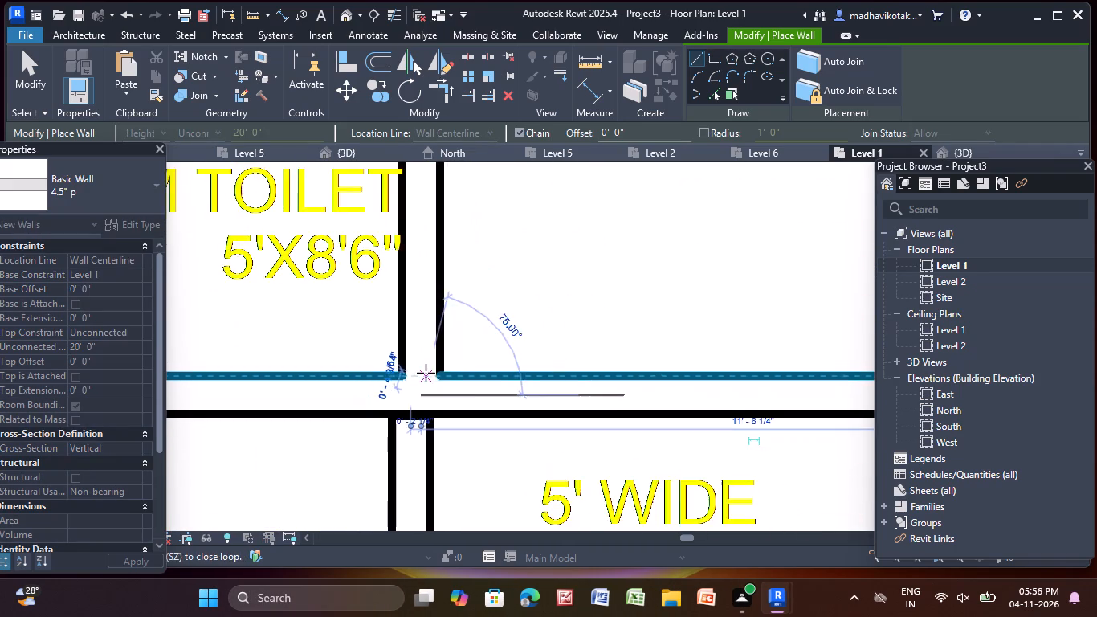
pyautogui.moveTo(426, 373); pyautogui.dragTo(479, 492, button='middle')
pyautogui.press('Escape')
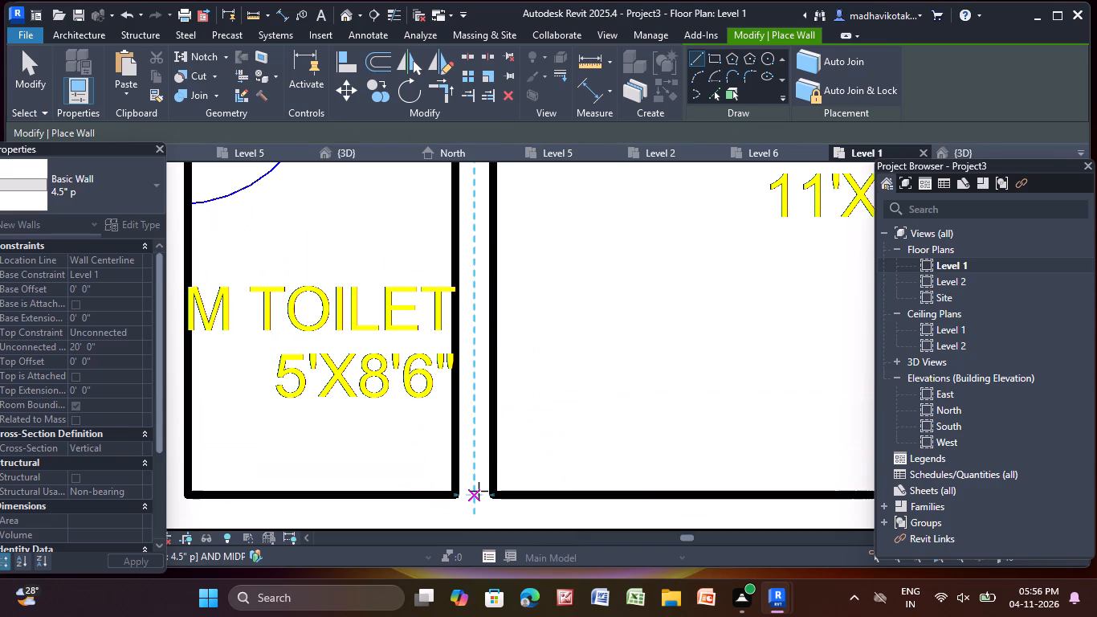
# Draw a 4.5" wall between Bedroom 02 and Toilet 02, from the bedroom's dining-side wall end to the outer wall by the ODU area.
pyautogui.scroll(-12, 483, 484)
pyautogui.moveTo(574, 313); pyautogui.dragTo(524, 257, button='middle')
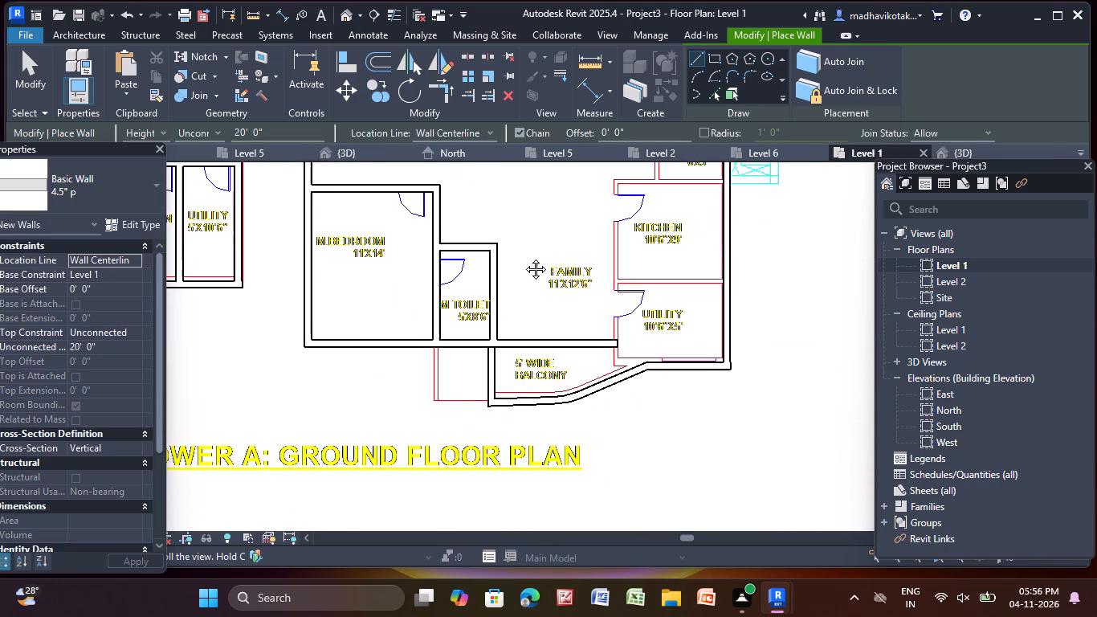
pyautogui.moveTo(524, 257); pyautogui.dragTo(518, 253, button='middle')
pyautogui.moveTo(540, 266); pyautogui.dragTo(521, 443, button='middle')
pyautogui.scroll(5, 605, 230)
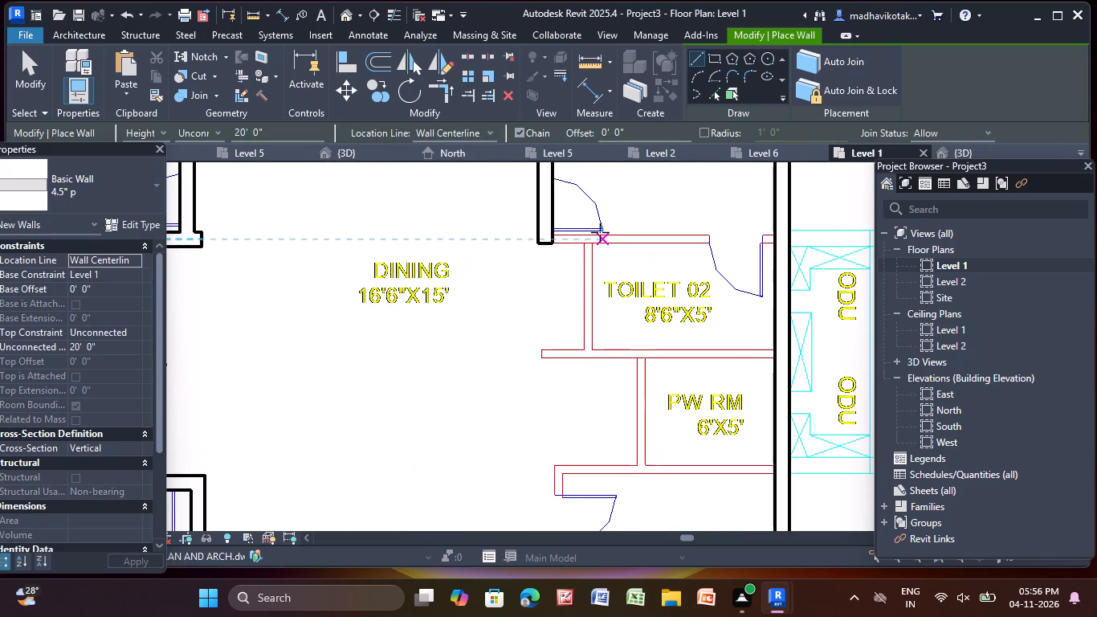
pyautogui.scroll(15, 565, 243)
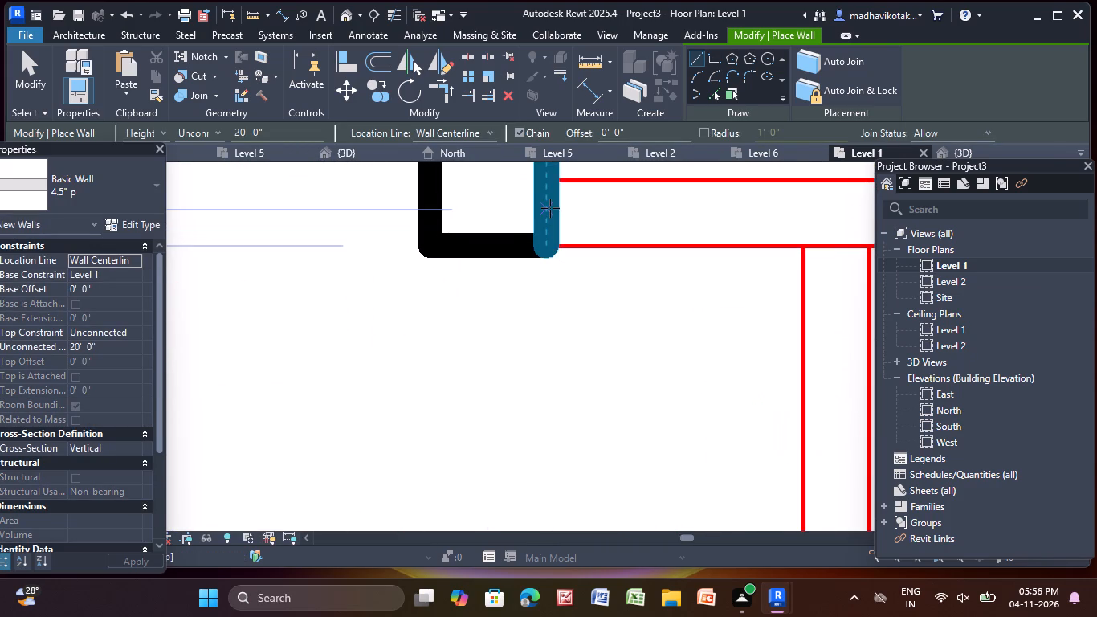
pyautogui.click(550, 208)
pyautogui.scroll(-6, 715, 199)
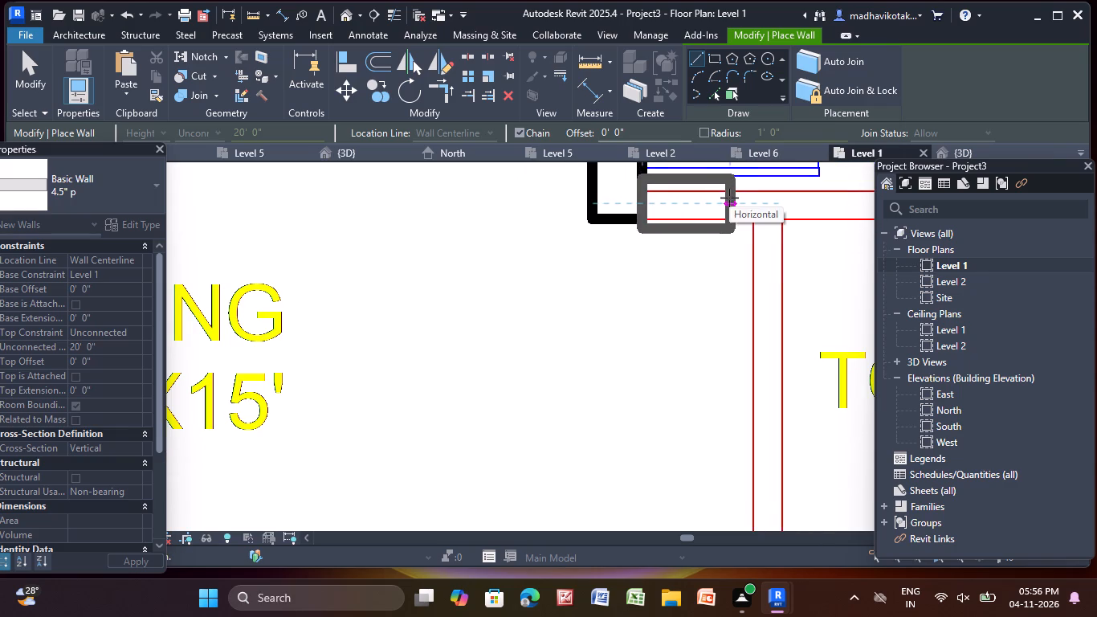
pyautogui.moveTo(729, 198); pyautogui.dragTo(300, 292, button='middle')
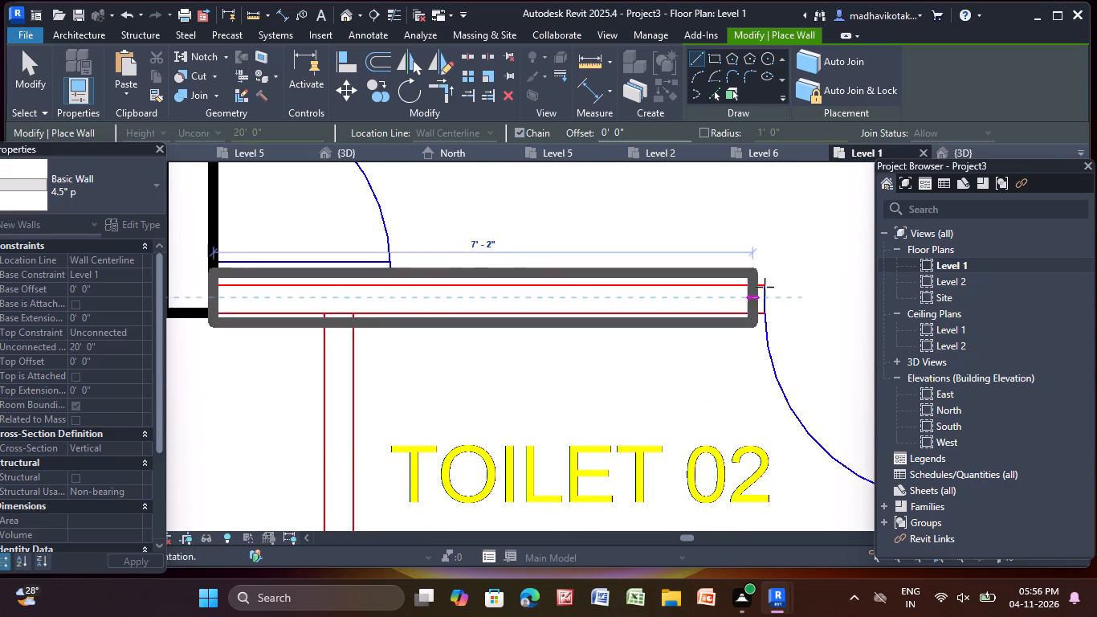
pyautogui.scroll(-5, 784, 289)
pyautogui.moveTo(742, 304); pyautogui.dragTo(377, 329, button='middle')
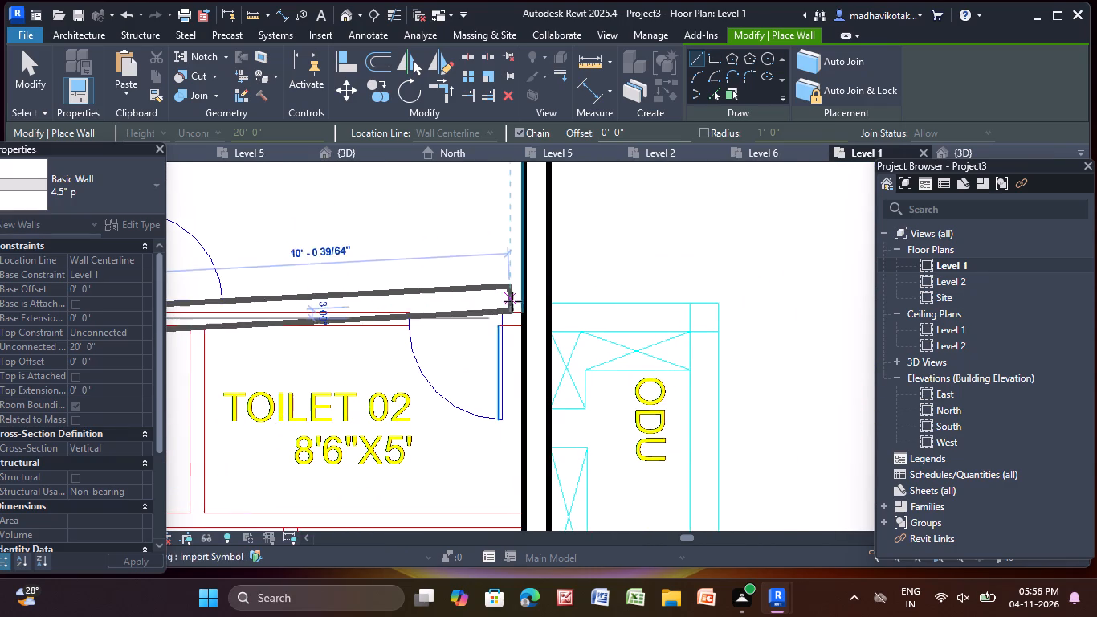
pyautogui.click(522, 317)
pyautogui.scroll(-6, 522, 317)
pyautogui.moveTo(522, 317); pyautogui.dragTo(527, 317, button='middle')
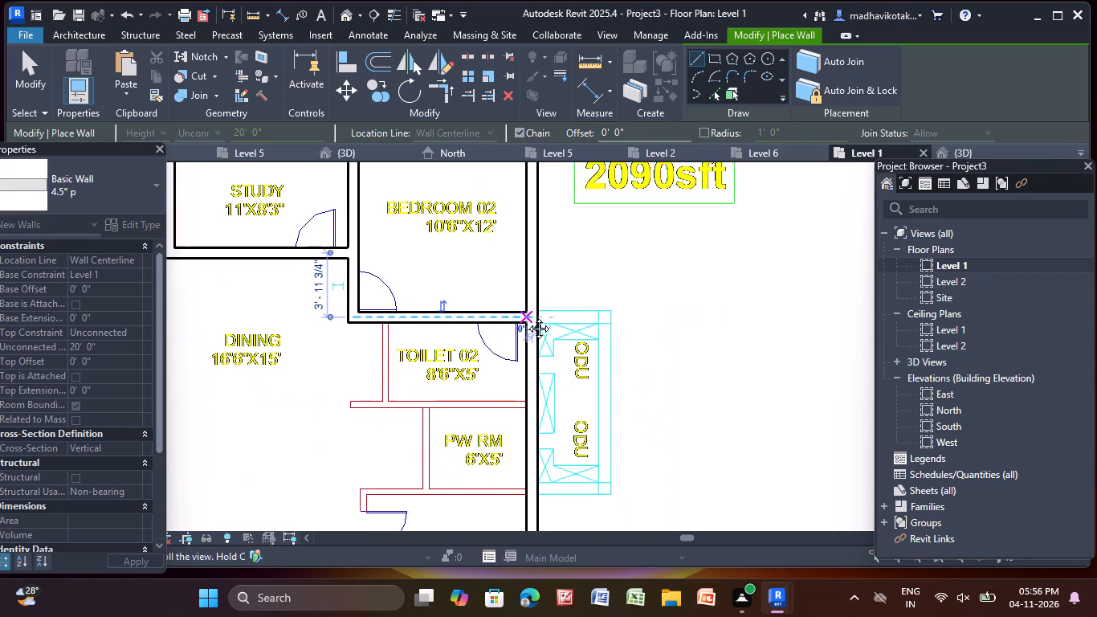
pyautogui.moveTo(527, 317); pyautogui.dragTo(555, 321, button='middle')
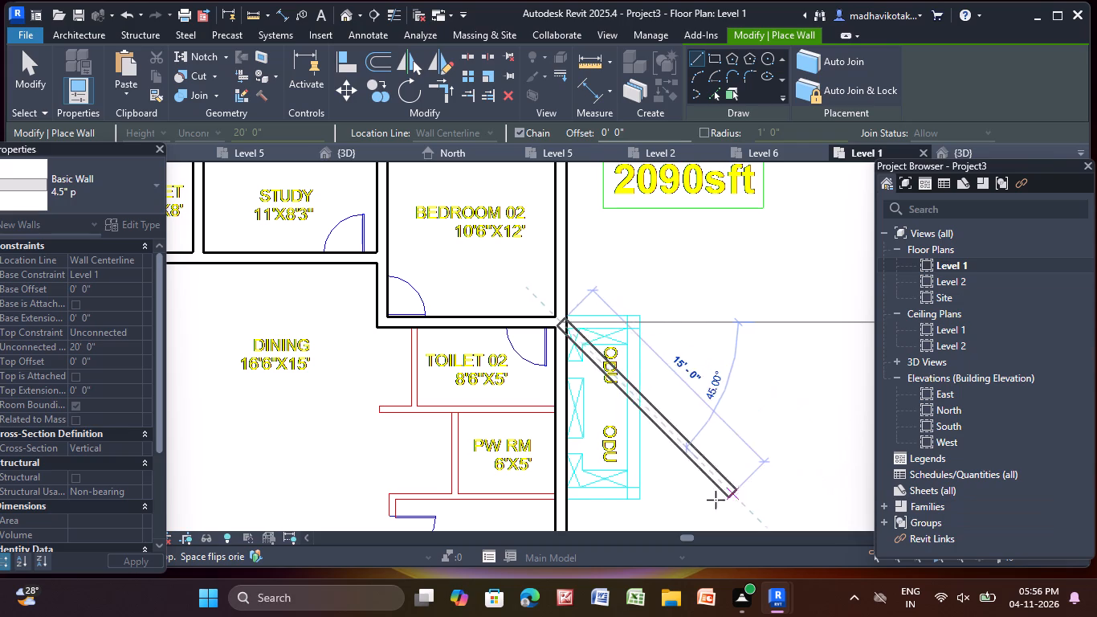
pyautogui.press('Escape')
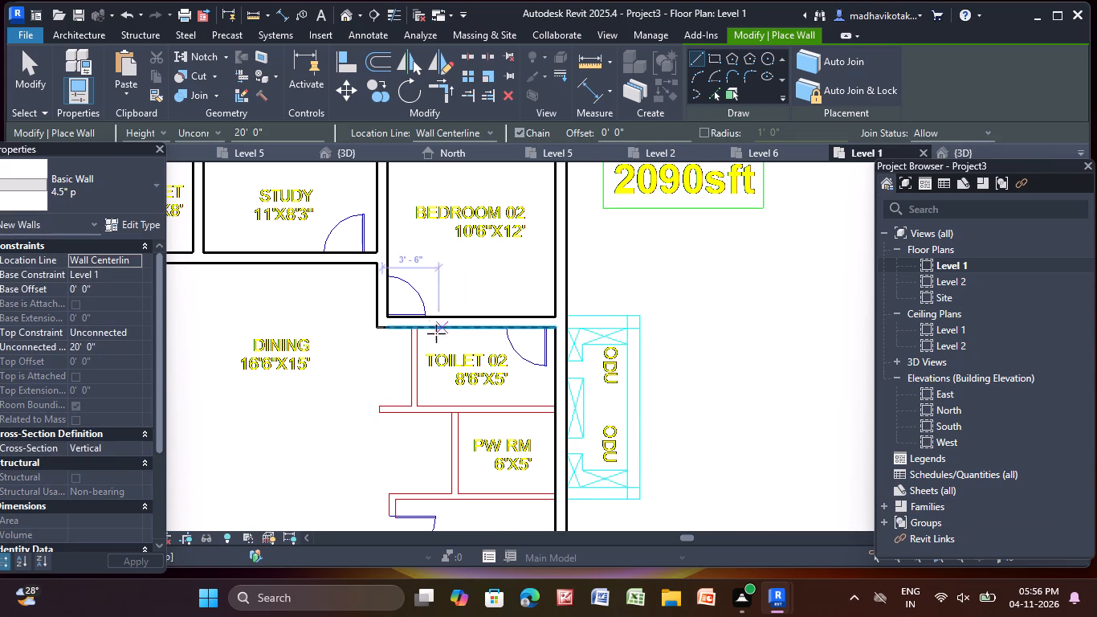
# Draw a 4.5" wall about 5'-3" long between the dining room and Toilet 02, from the Bedroom 02 wall to the partition's PW RM-side line.
pyautogui.scroll(10, 428, 335)
pyautogui.click(399, 302)
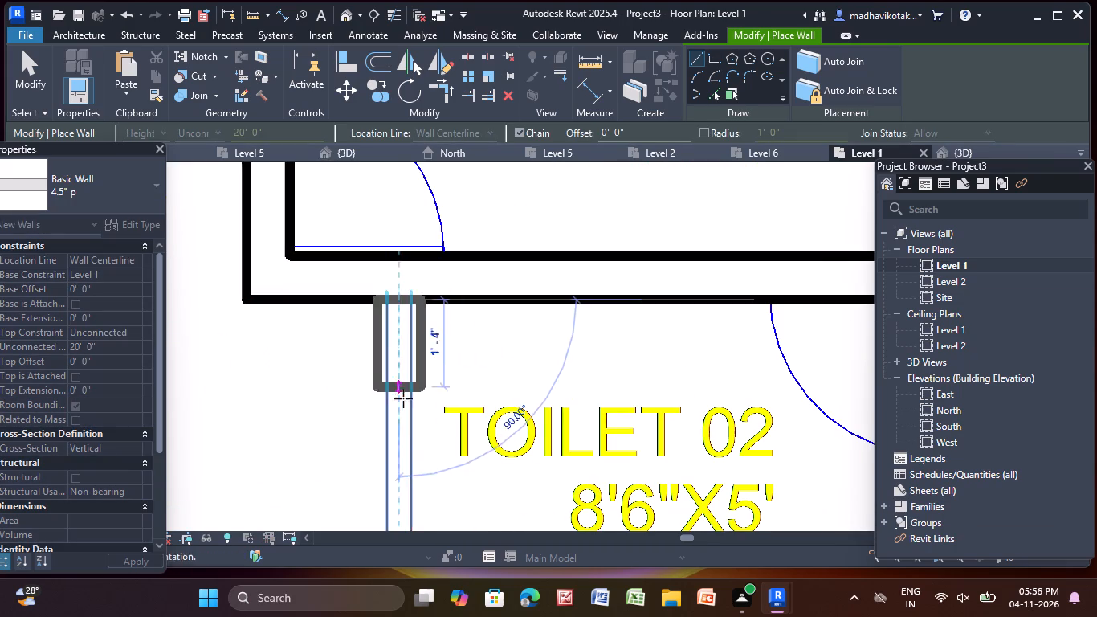
pyautogui.scroll(-1, 398, 419)
pyautogui.moveTo(398, 419); pyautogui.dragTo(375, 139, button='middle')
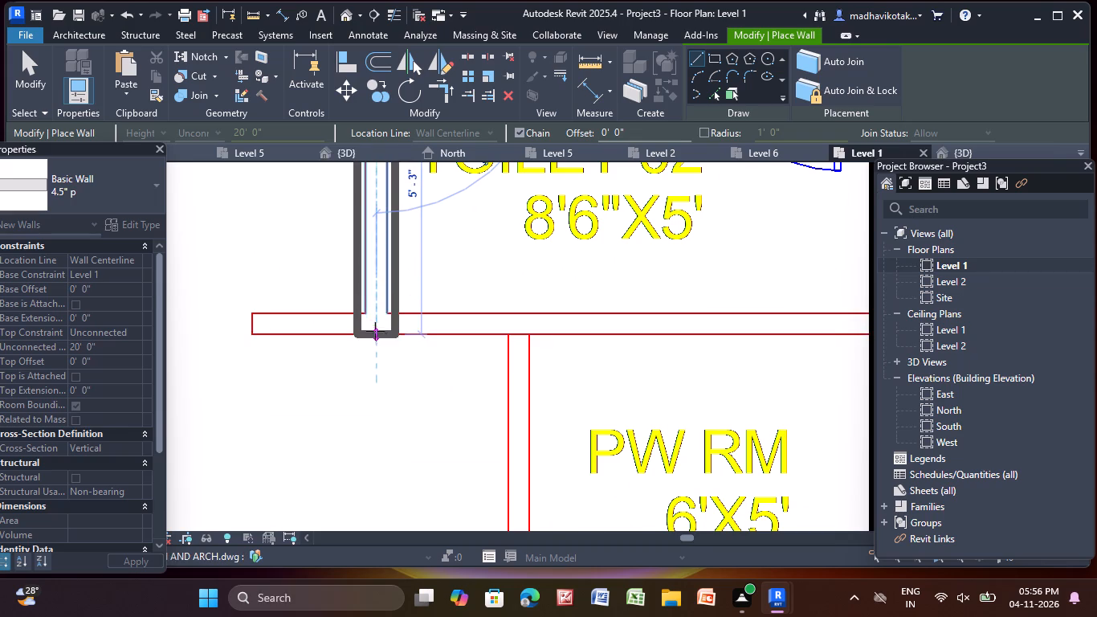
pyautogui.scroll(5, 375, 331)
pyautogui.click(377, 337)
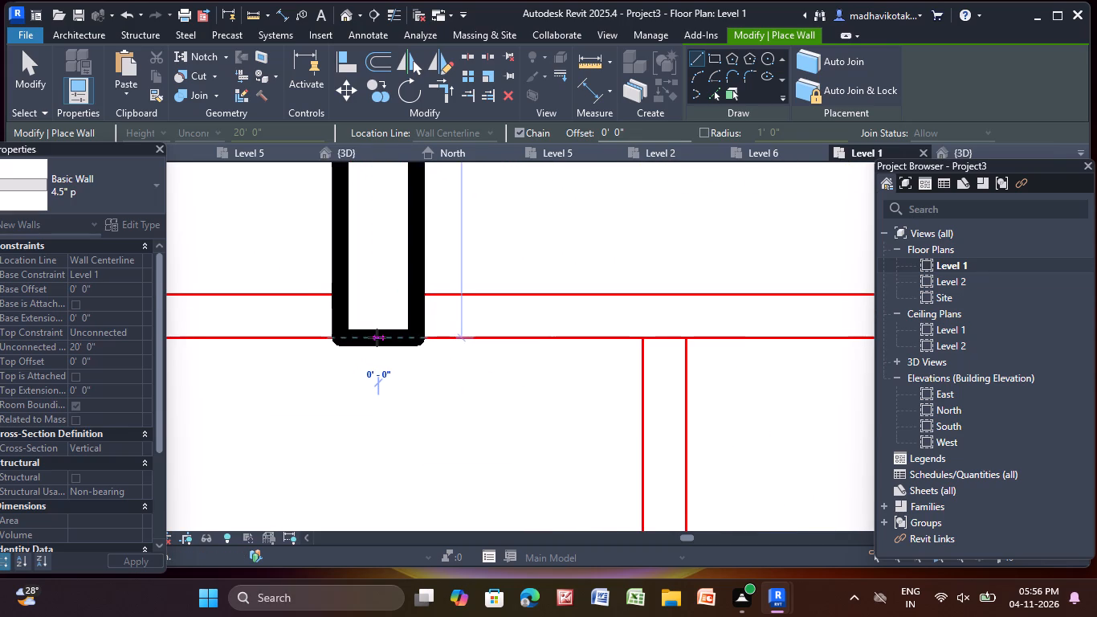
pyautogui.press('Escape')
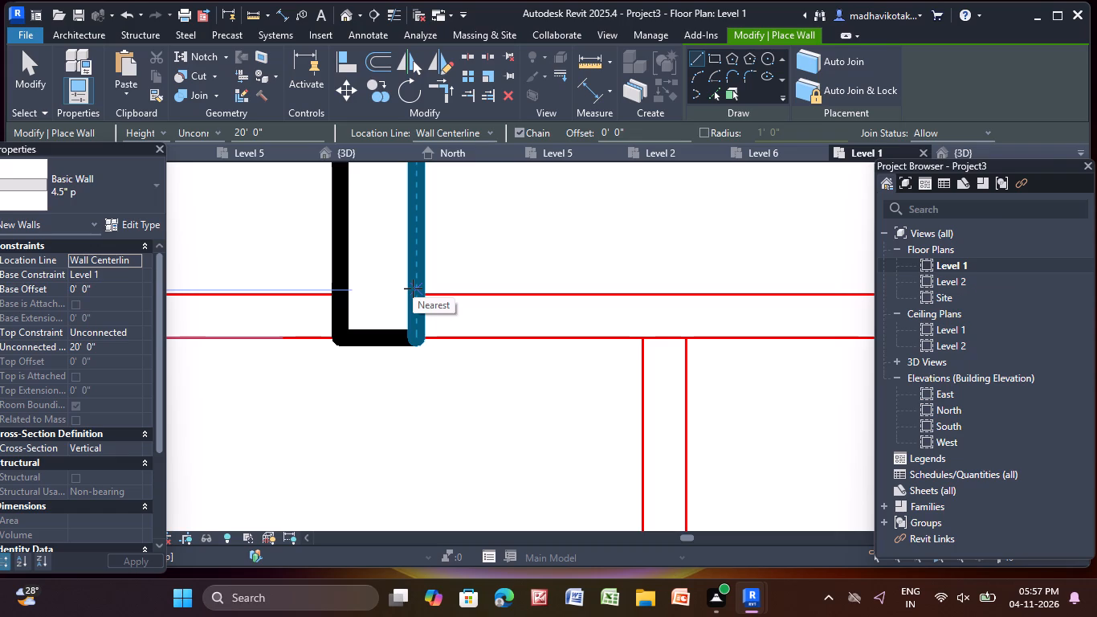
# Draw a 4.5" wall about 11' long between Toilet 02 and PW RM, from the outer wall to the partition's free end in the dining area.
pyautogui.scroll(-7, 417, 283)
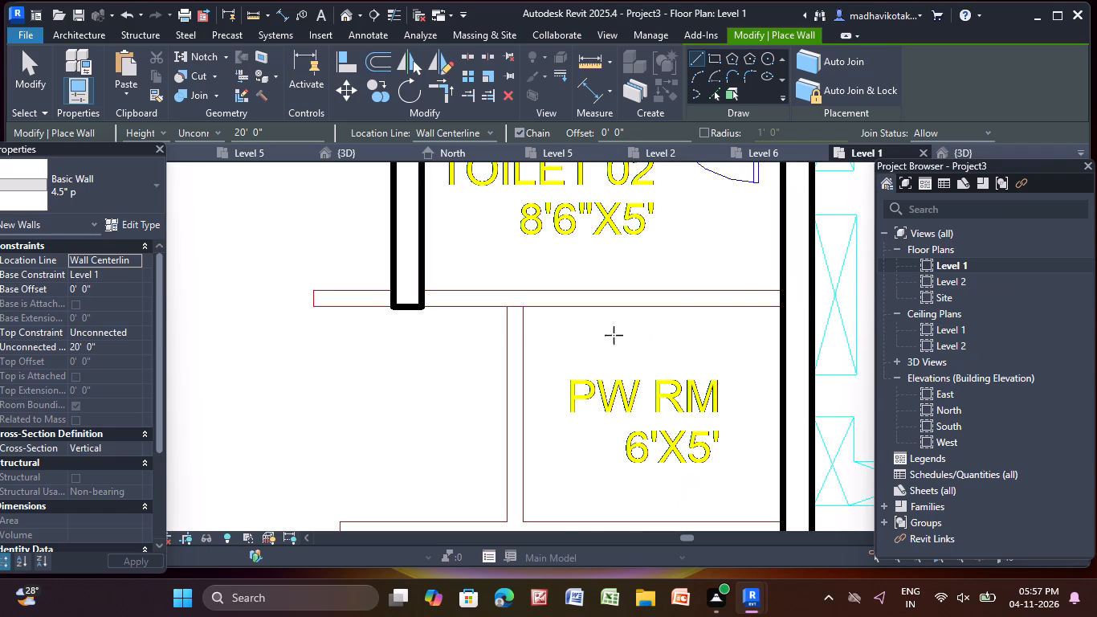
pyautogui.scroll(9, 751, 297)
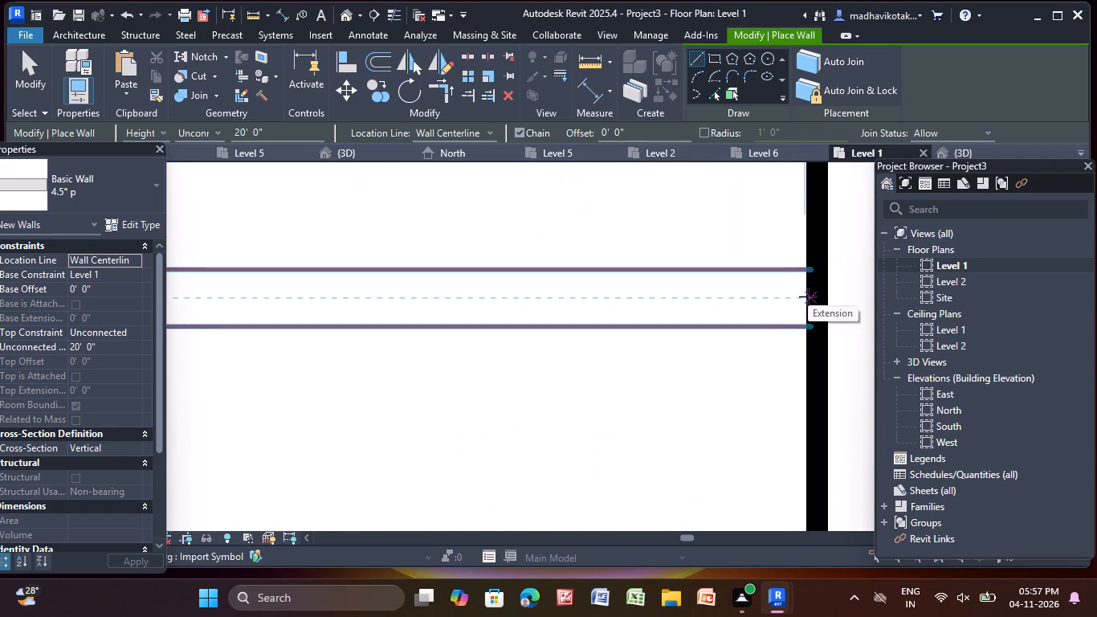
pyautogui.click(811, 294)
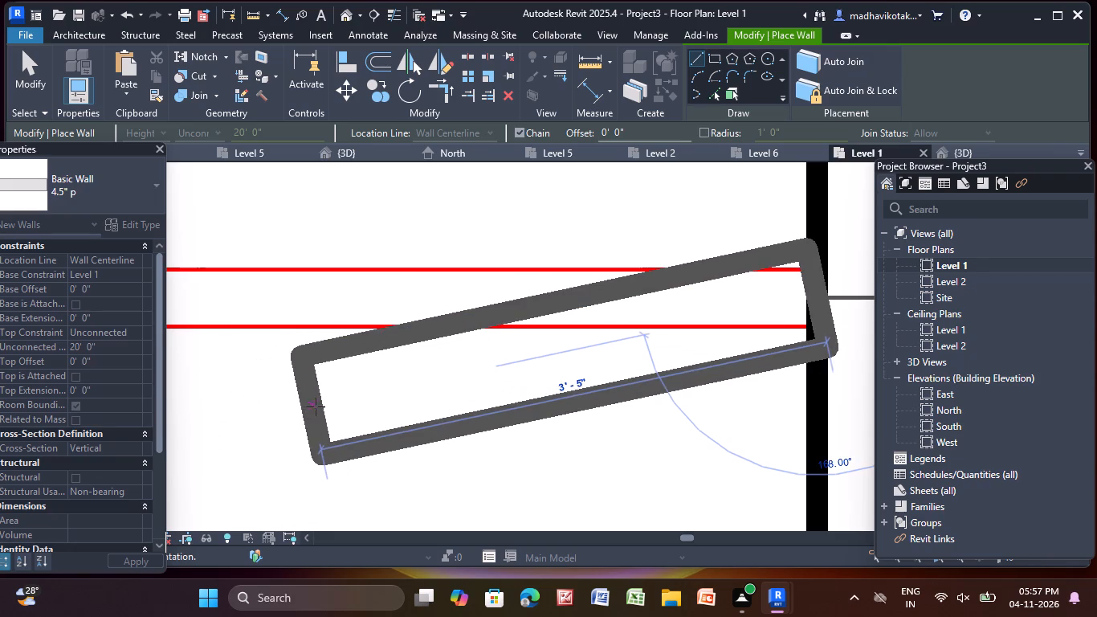
pyautogui.scroll(-4, 312, 411)
pyautogui.moveTo(342, 430); pyautogui.dragTo(646, 532, button='middle')
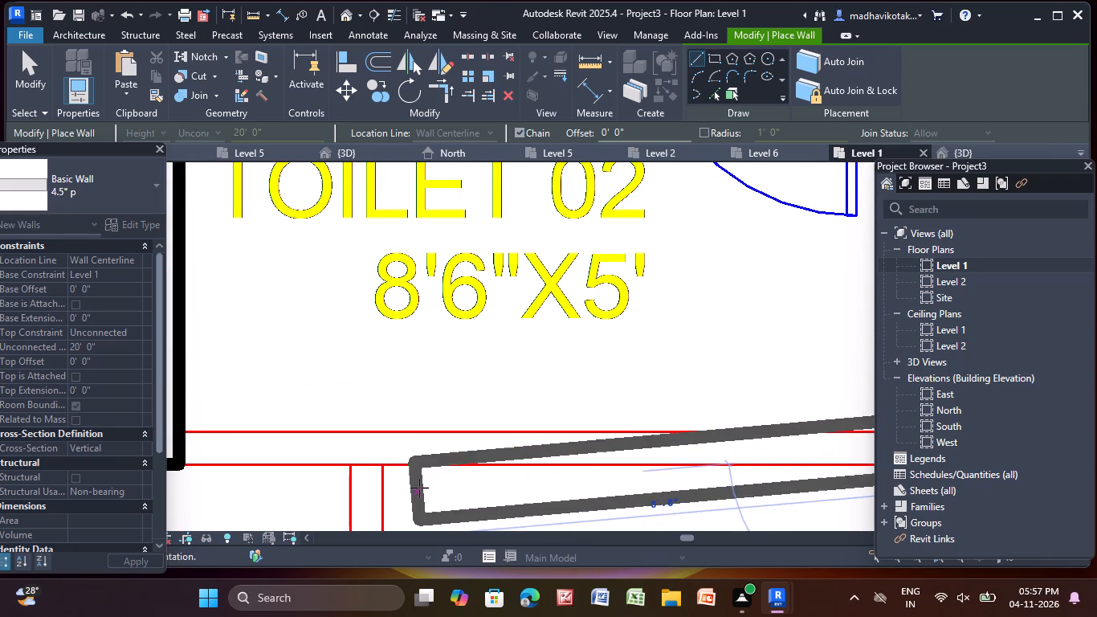
pyautogui.scroll(-2, 418, 488)
pyautogui.moveTo(418, 487); pyautogui.dragTo(548, 430, button='middle')
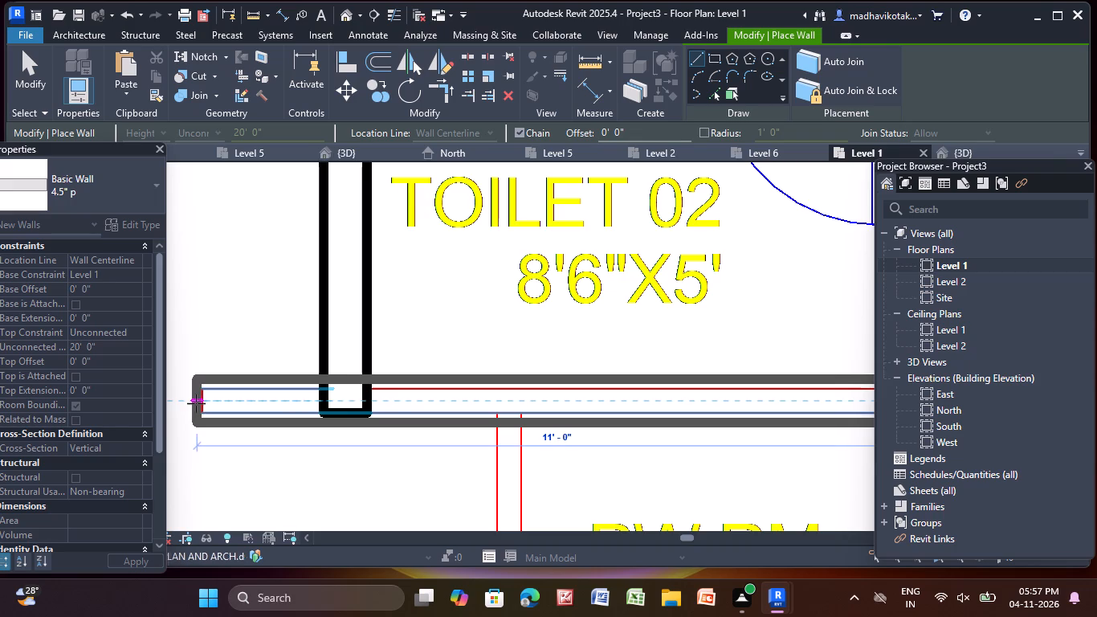
pyautogui.scroll(4, 198, 403)
pyautogui.click(199, 403)
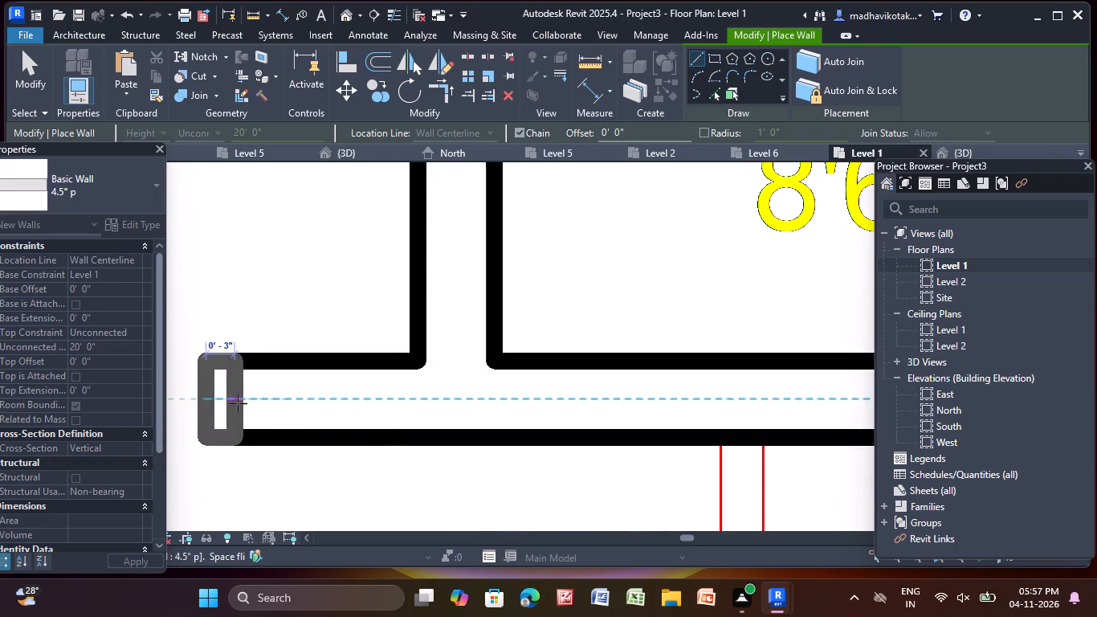
pyautogui.press('Escape')
# Draw a 4.5" wall along PW RM's dining side, from the Toilet 02/PW RM wall to the kitchen-side line of the partition below.
pyautogui.scroll(-7, 272, 410)
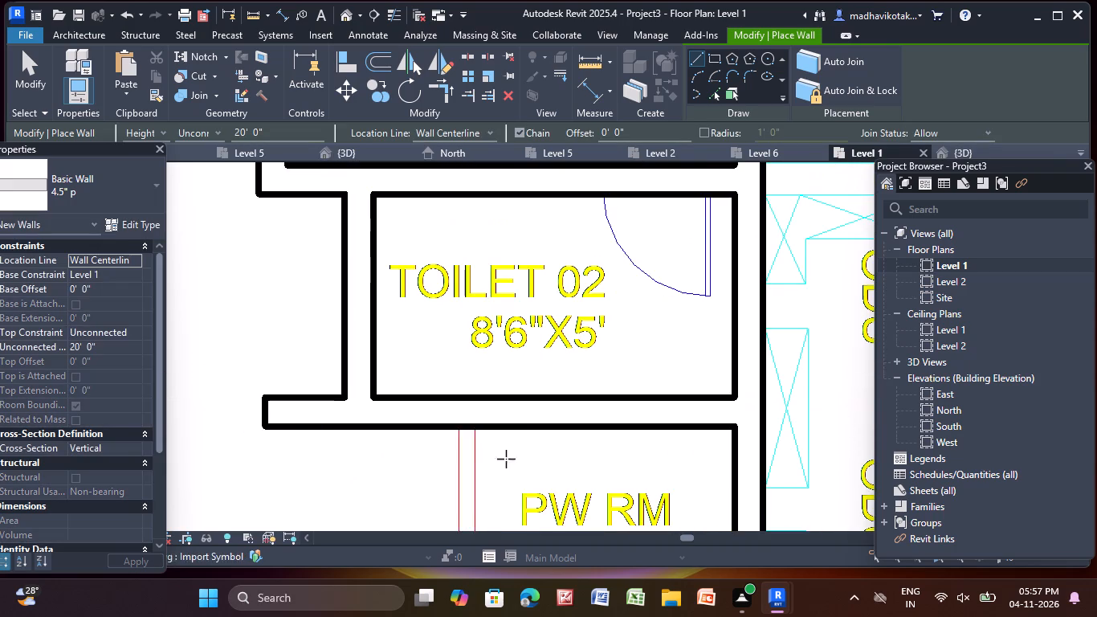
pyautogui.scroll(-2, 512, 461)
pyautogui.moveTo(523, 464); pyautogui.dragTo(491, 287, button='middle')
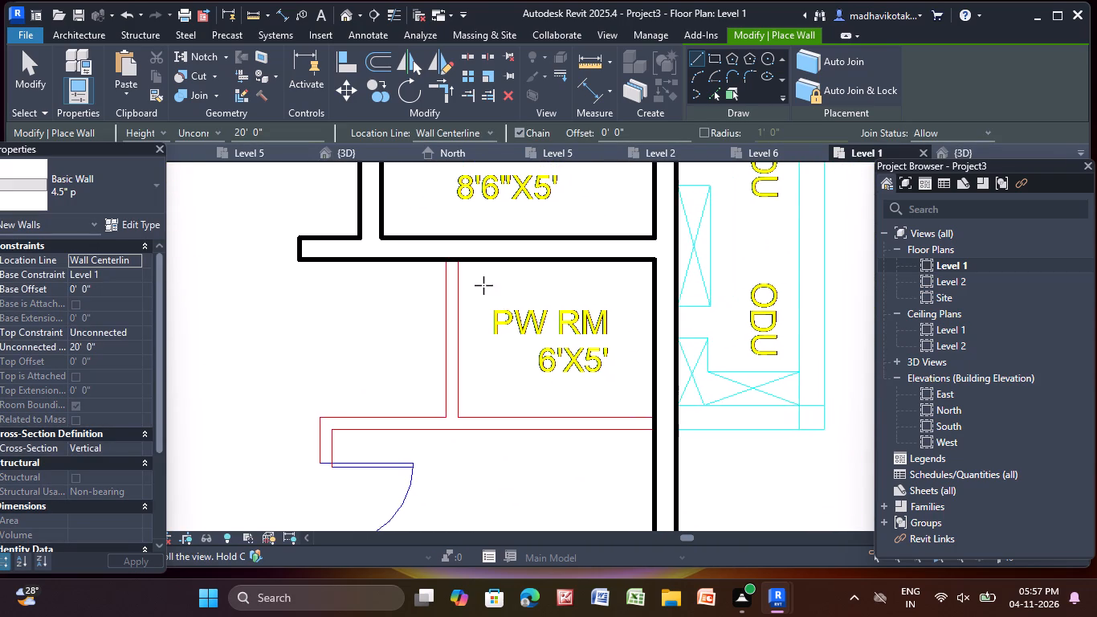
pyautogui.scroll(5, 431, 280)
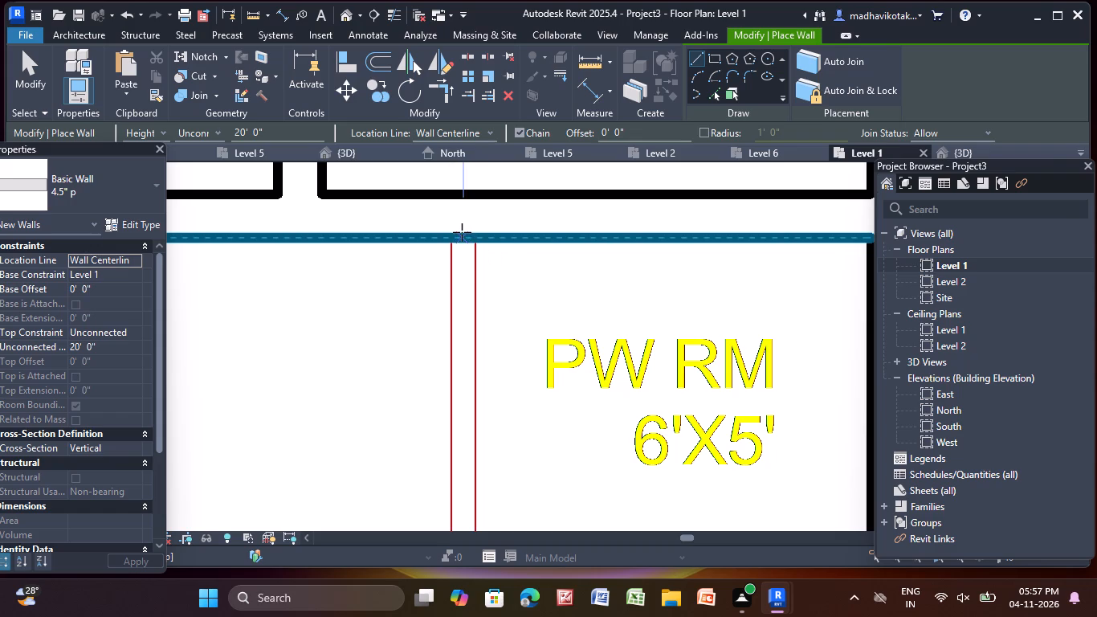
pyautogui.click(462, 233)
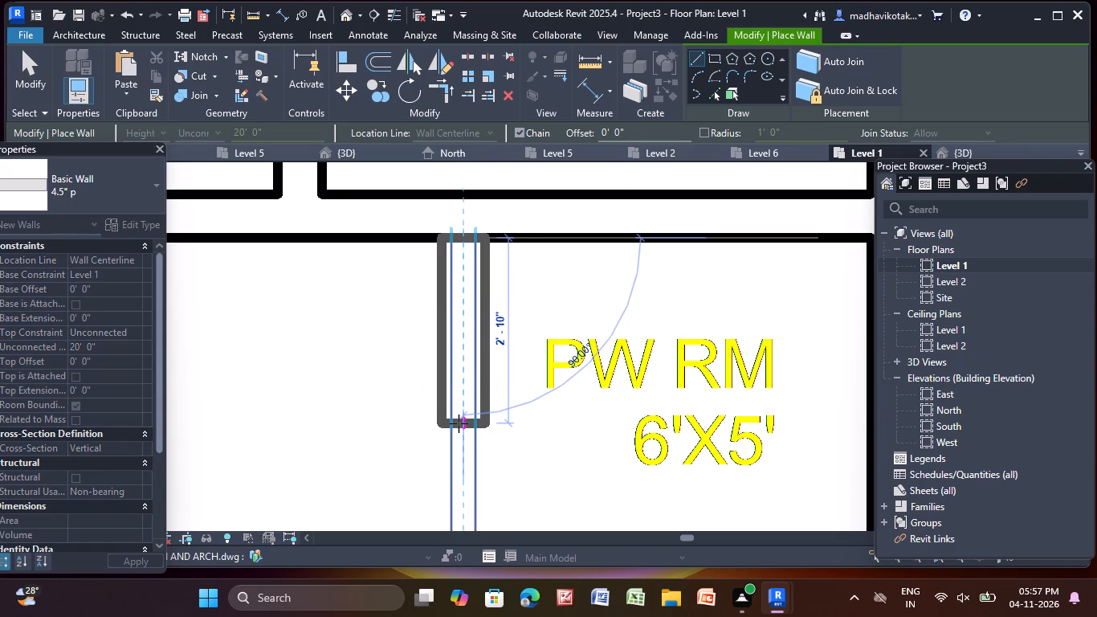
pyautogui.scroll(-5, 457, 419)
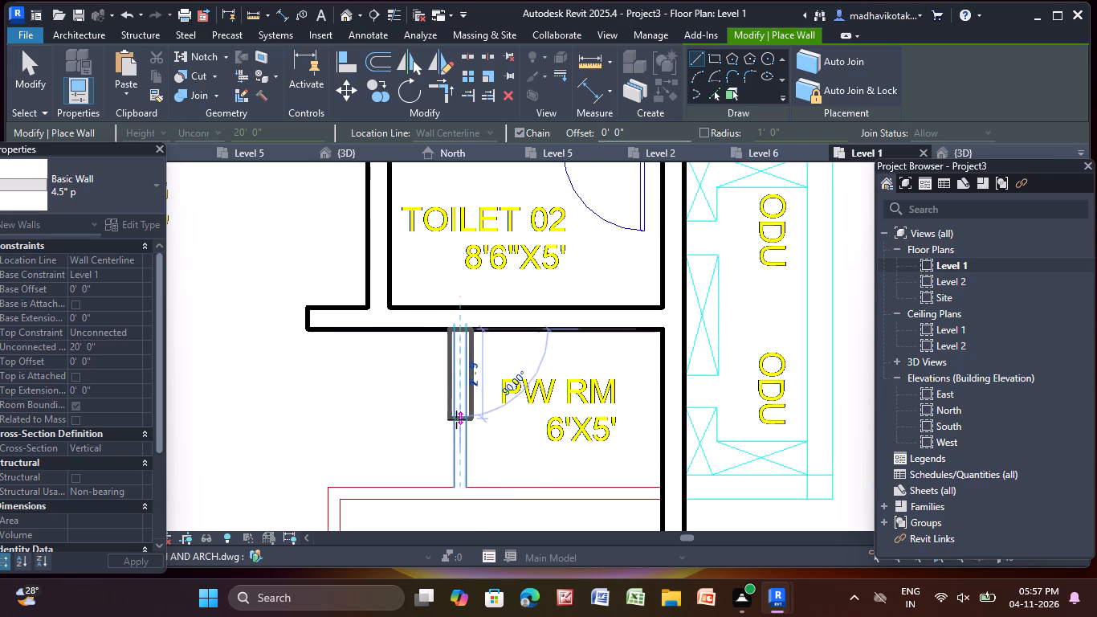
pyautogui.moveTo(456, 419); pyautogui.dragTo(475, 206, button='middle')
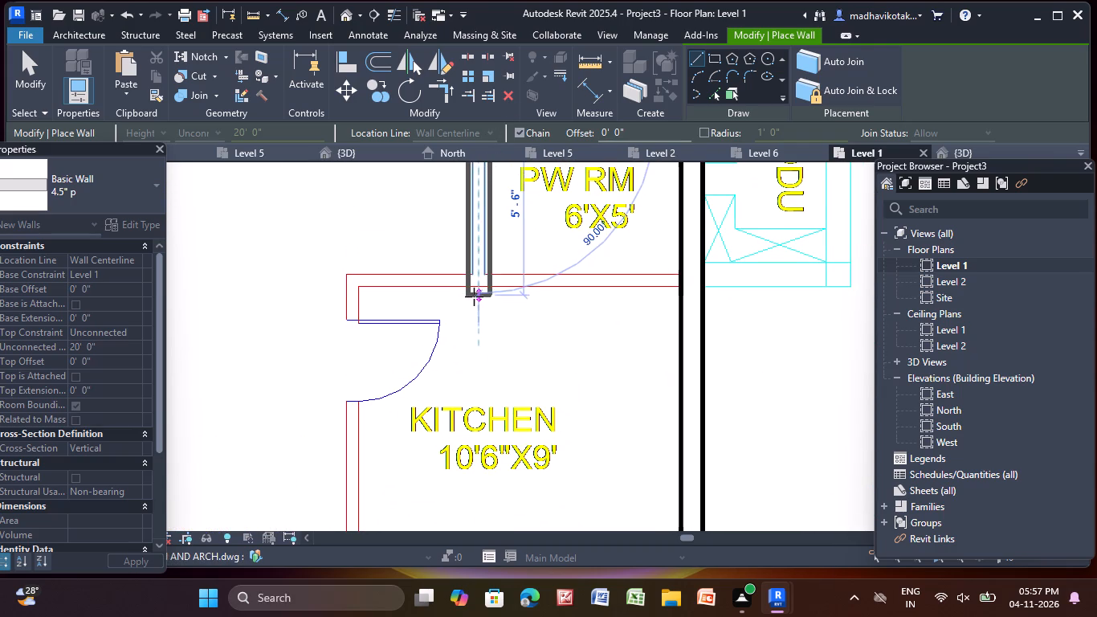
pyautogui.scroll(6, 475, 296)
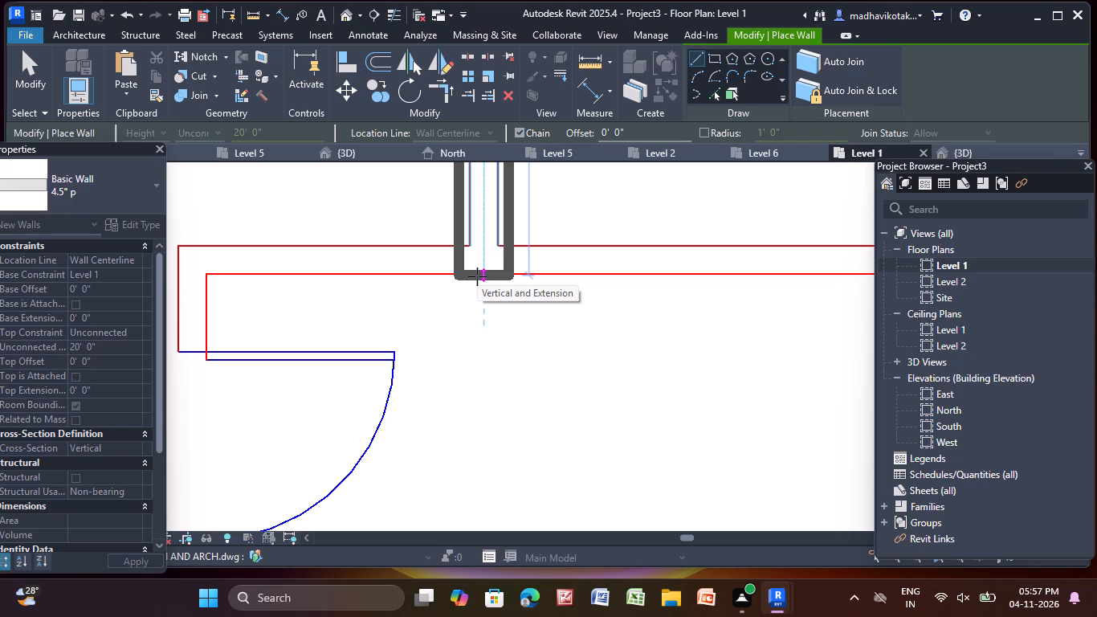
pyautogui.click(477, 276)
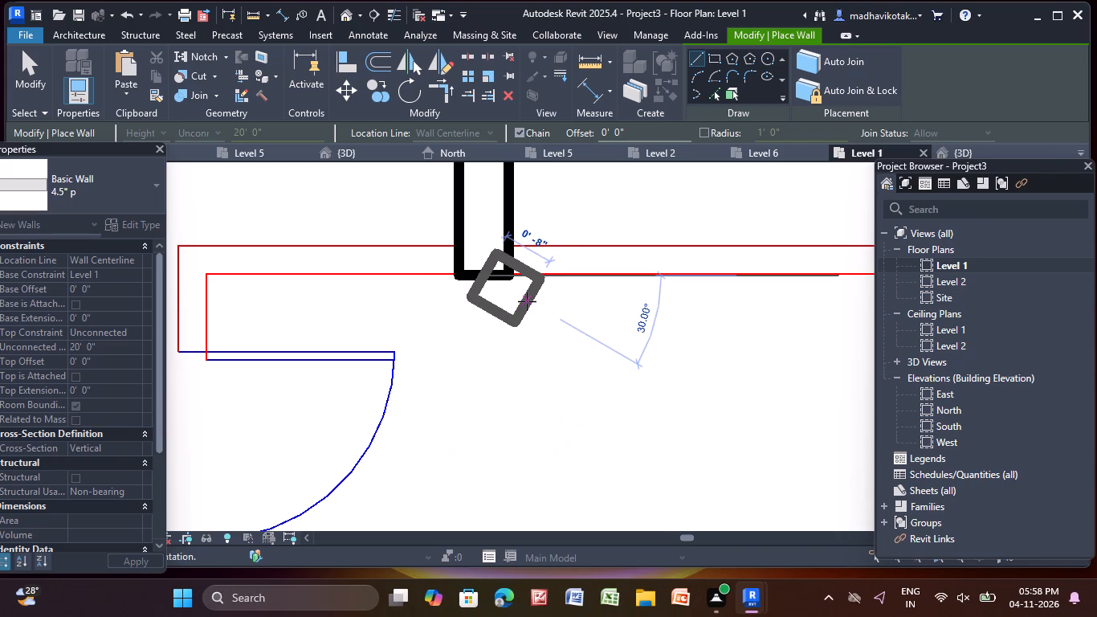
pyautogui.press('Escape')
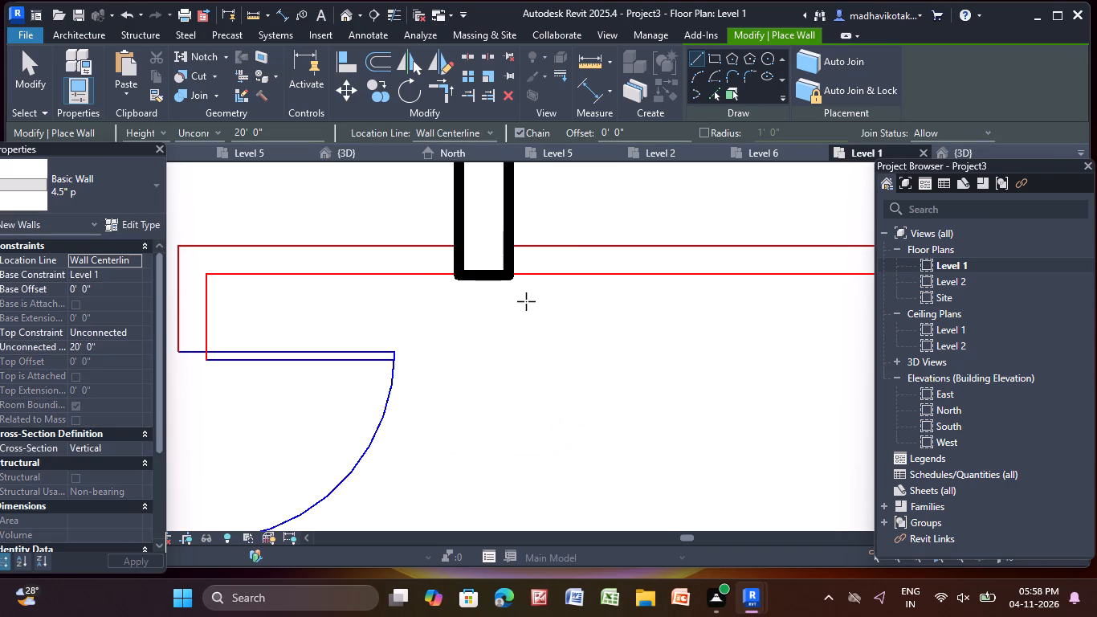
# Draw a 4.5" wall about 10'-6" long between PW RM and the kitchen, from the outer wall to the kitchen's dining-side corner.
pyautogui.scroll(-5, 526, 301)
pyautogui.scroll(-6, 532, 400)
pyautogui.moveTo(522, 428); pyautogui.dragTo(520, 429, button='middle')
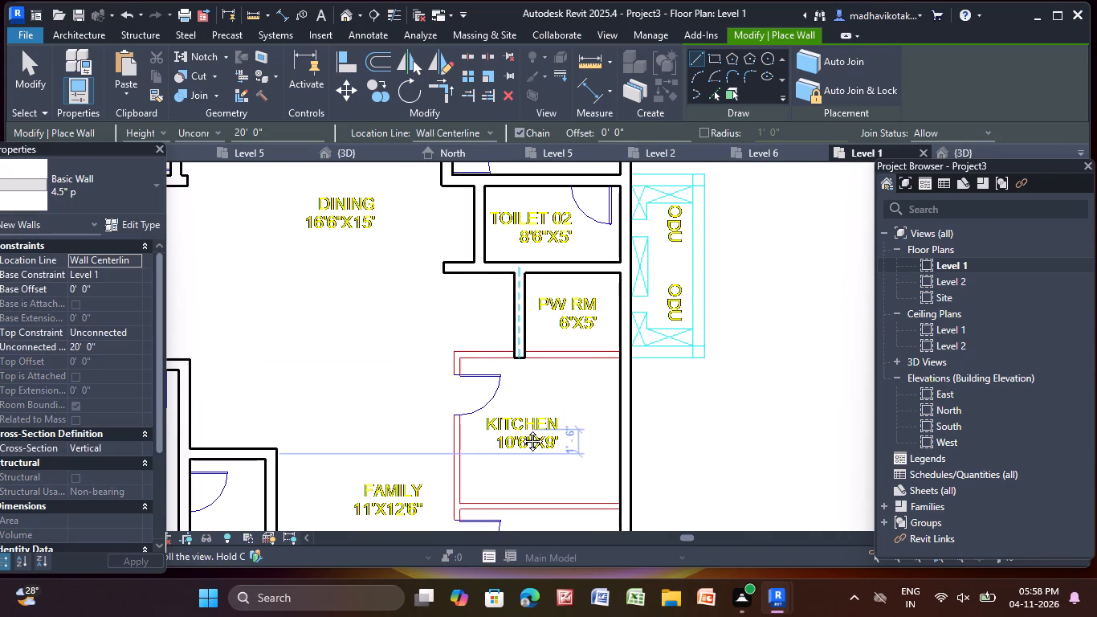
pyautogui.moveTo(520, 429); pyautogui.dragTo(504, 437, button='middle')
pyautogui.scroll(15, 528, 388)
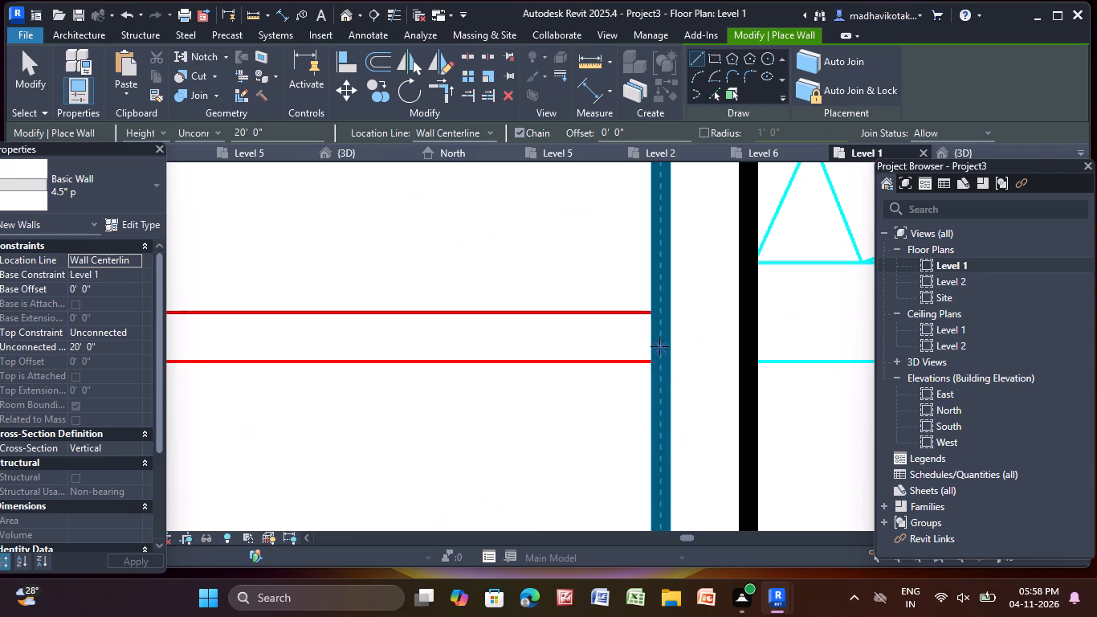
pyautogui.click(658, 338)
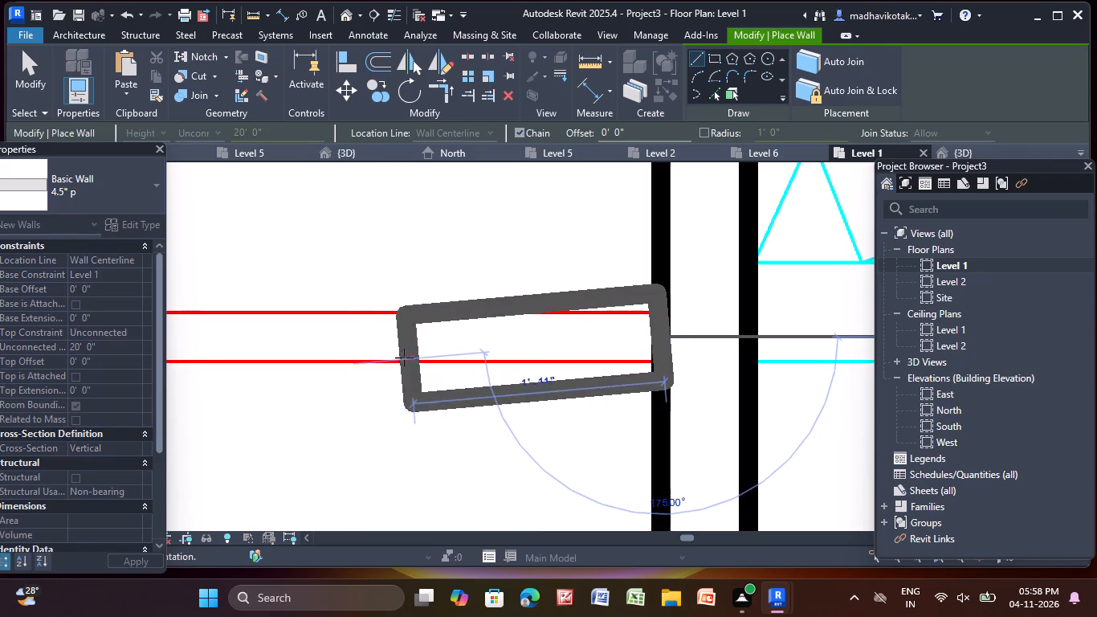
pyautogui.scroll(-3, 373, 348)
pyautogui.moveTo(374, 347); pyautogui.dragTo(898, 443, button='middle')
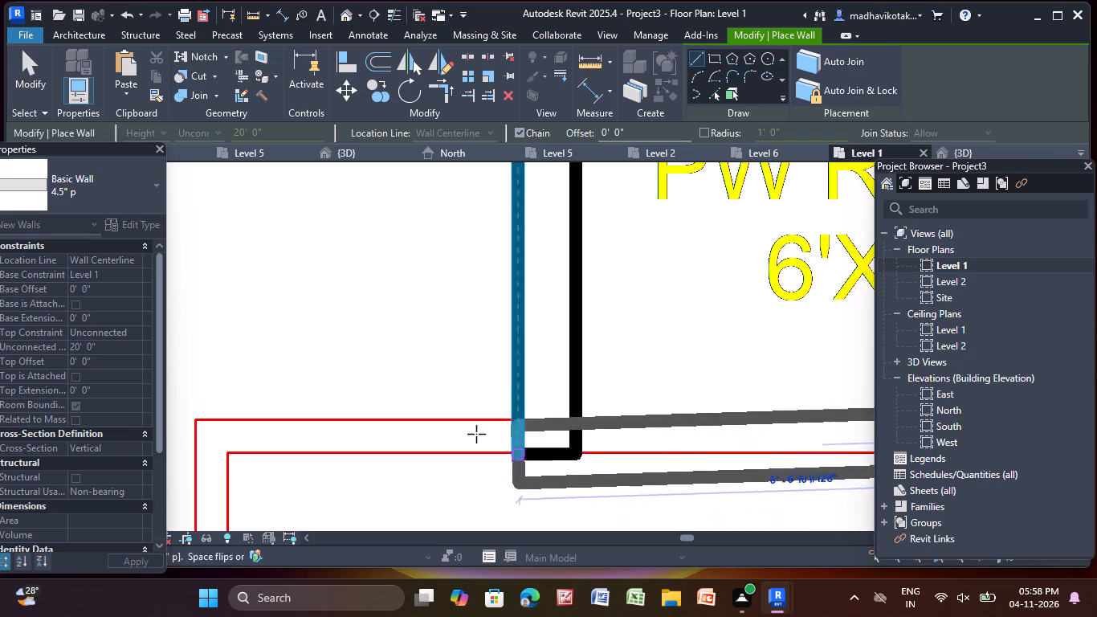
pyautogui.scroll(-5, 362, 415)
pyautogui.moveTo(347, 423); pyautogui.dragTo(538, 398, button='middle')
pyautogui.scroll(1, 457, 402)
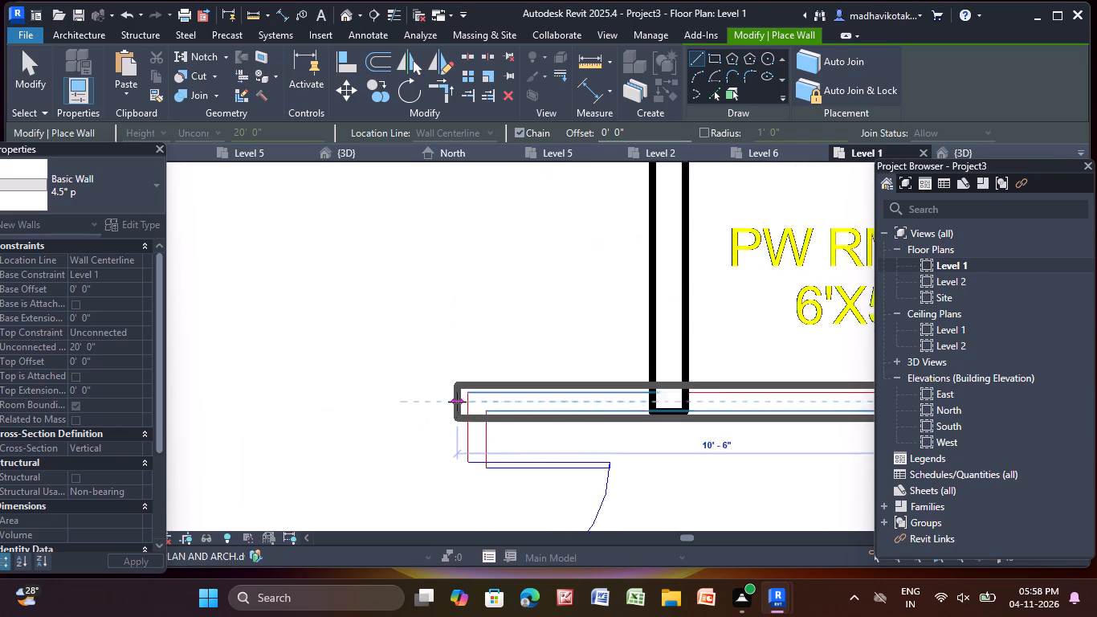
pyautogui.scroll(7, 457, 402)
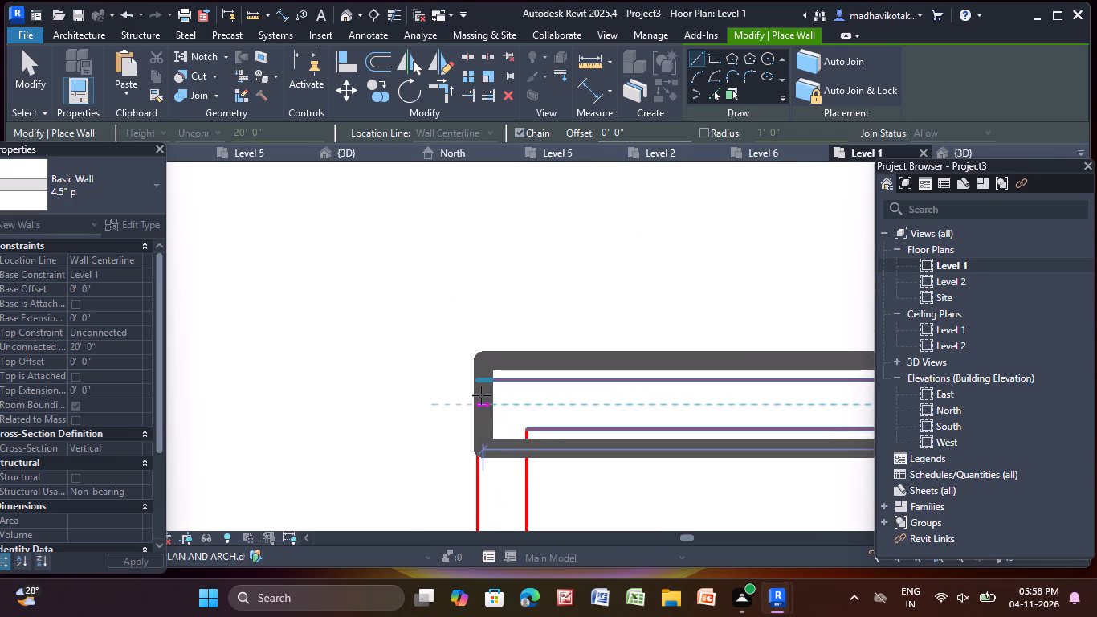
pyautogui.click(481, 396)
pyautogui.press('Escape')
# Draw a 4.5" wall along the kitchen and utility's family-room side, from the PW RM/kitchen wall's free end to the family/balcony wall.
pyautogui.scroll(-6, 522, 444)
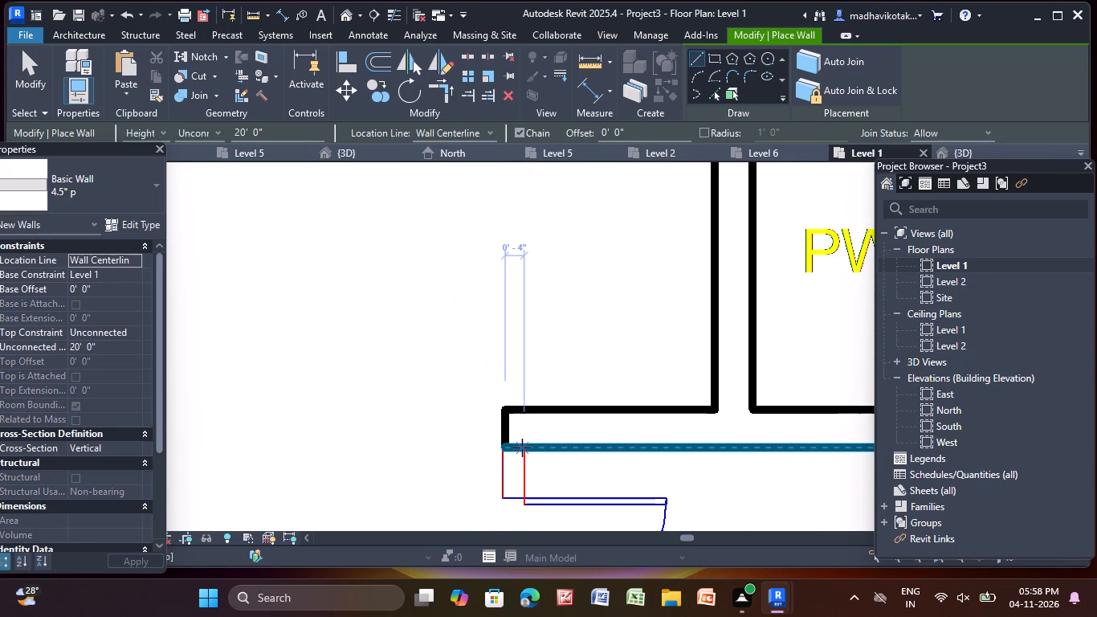
pyautogui.moveTo(522, 447); pyautogui.dragTo(404, 338, button='middle')
pyautogui.scroll(9, 382, 339)
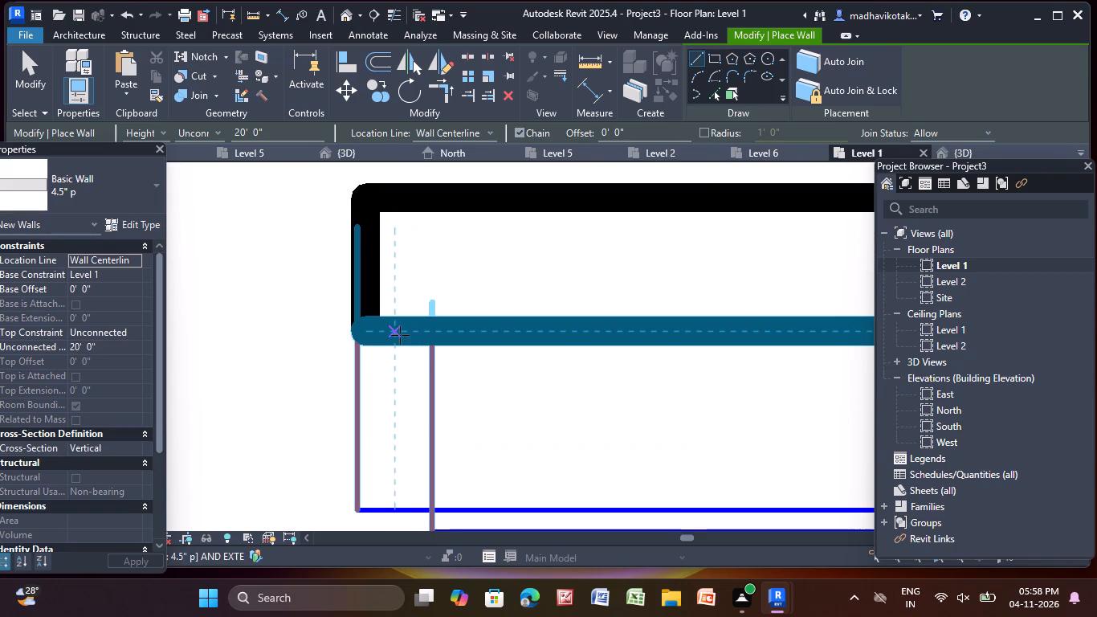
pyautogui.click(396, 333)
pyautogui.scroll(-4, 417, 447)
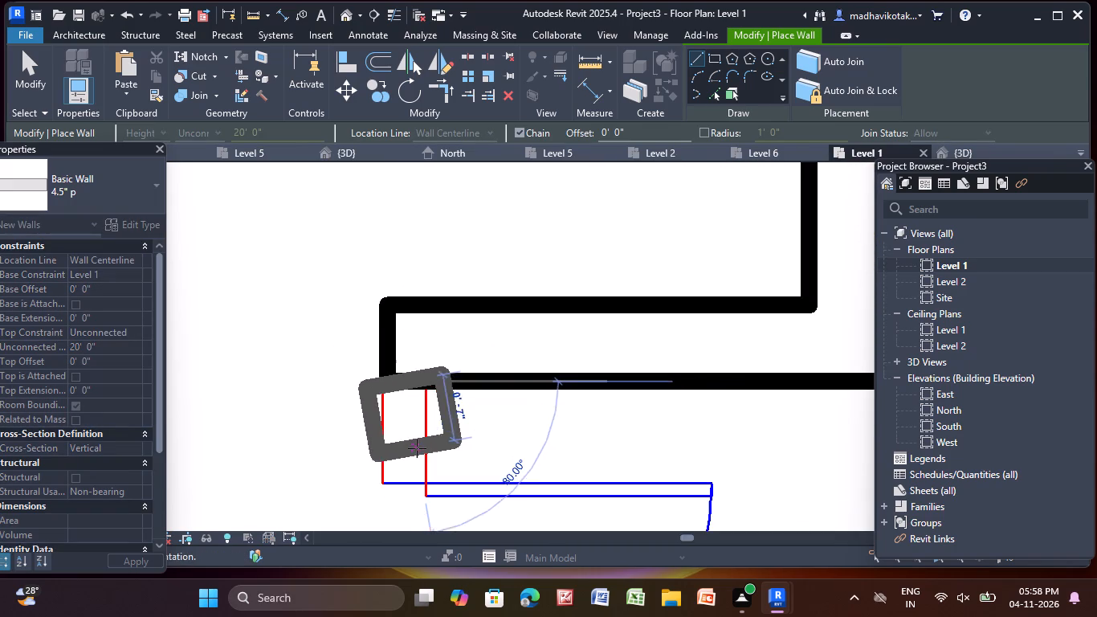
pyautogui.moveTo(418, 447); pyautogui.dragTo(500, 2, button='middle')
pyautogui.scroll(-4, 520, 474)
pyautogui.moveTo(517, 479); pyautogui.dragTo(525, 405, button='middle')
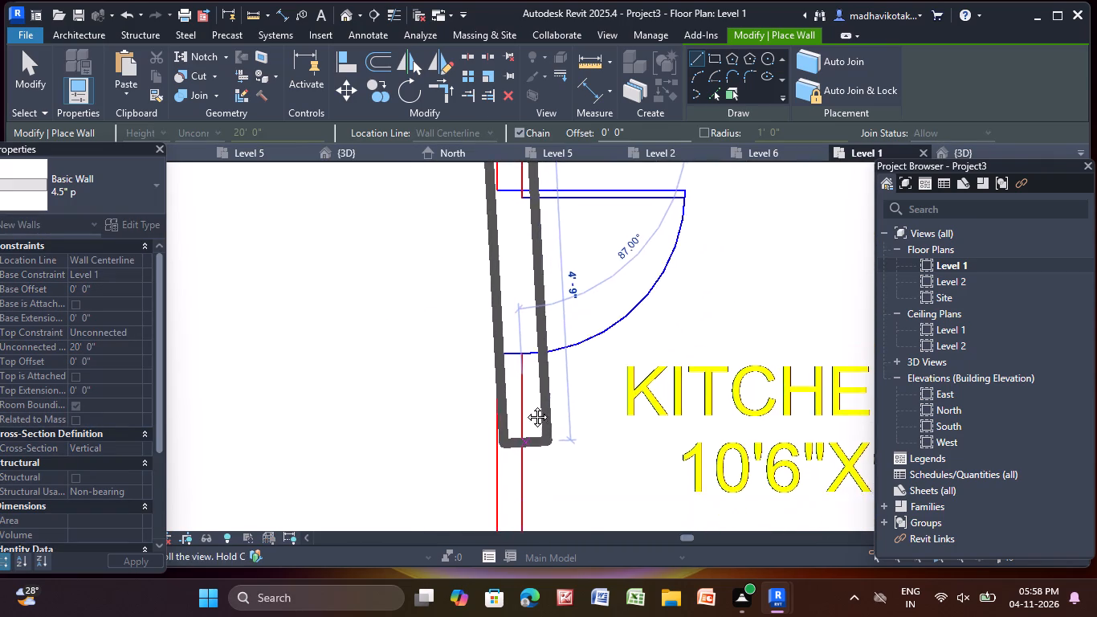
pyautogui.moveTo(525, 405); pyautogui.dragTo(471, 71, button='middle')
pyautogui.scroll(-4, 466, 450)
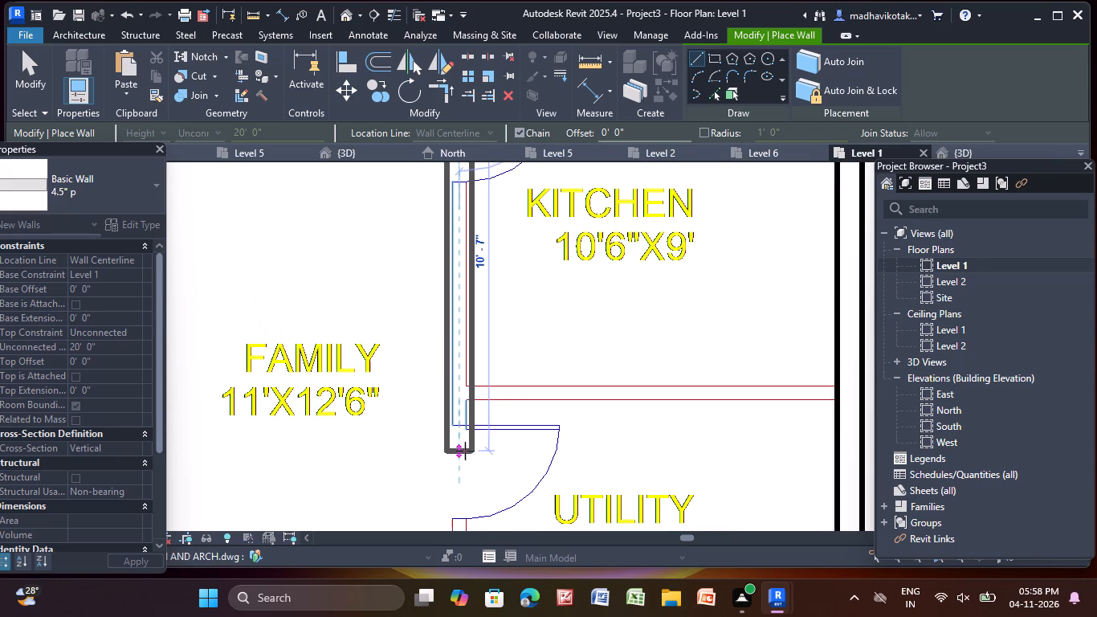
pyautogui.scroll(-1, 465, 451)
pyautogui.moveTo(465, 451); pyautogui.dragTo(406, 80, button='middle')
pyautogui.scroll(-1, 340, 451)
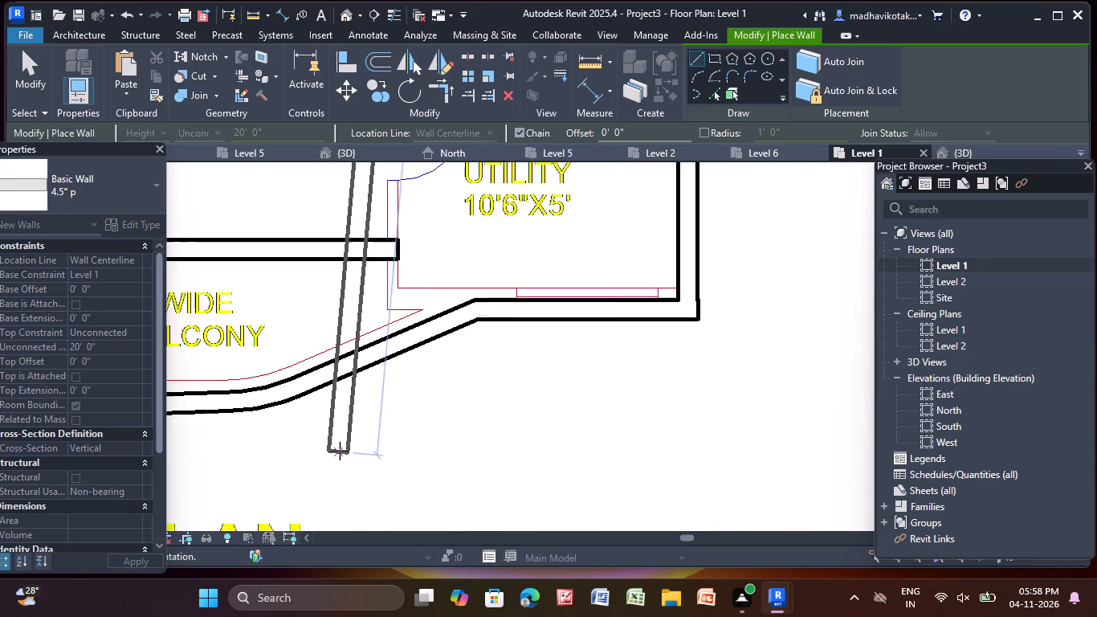
pyautogui.scroll(-1, 340, 451)
pyautogui.moveTo(340, 451); pyautogui.dragTo(432, 559, button='middle')
pyautogui.scroll(9, 463, 342)
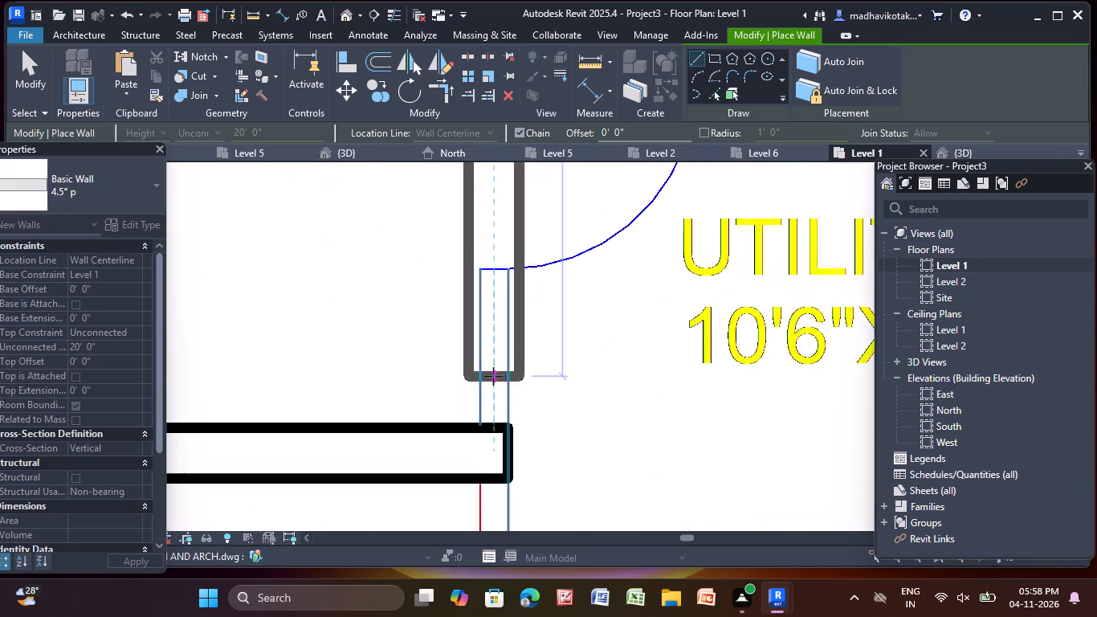
pyautogui.click(490, 435)
pyautogui.press('Escape')
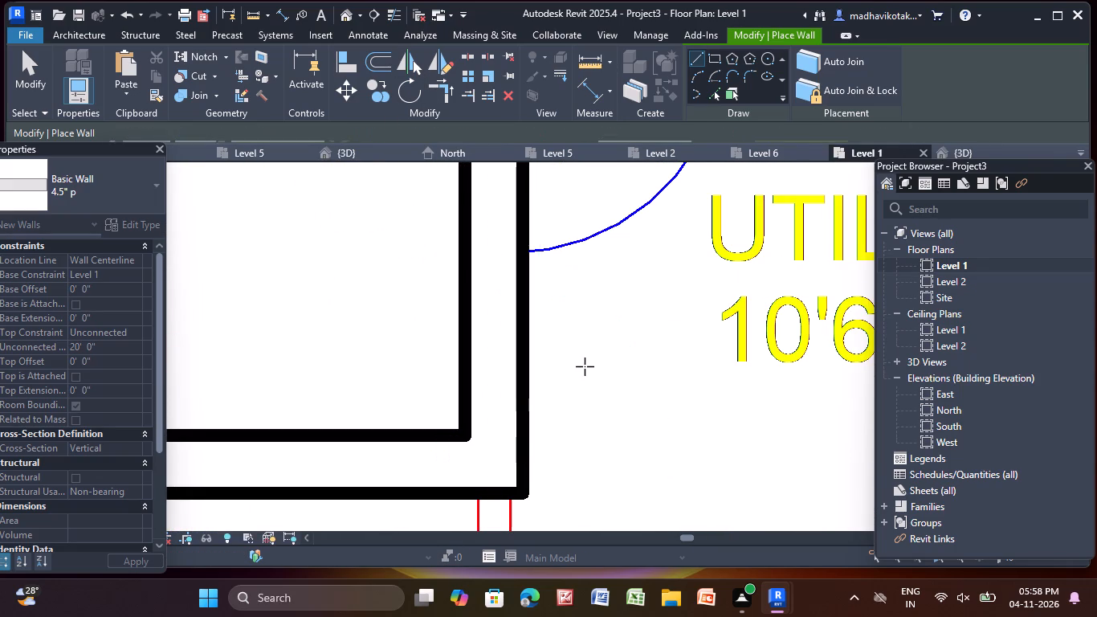
# Draw a 4.5" wall between the kitchen and utility, from the family-side wall to the outer wall, and finish wall placement.
pyautogui.scroll(-11, 585, 366)
pyautogui.moveTo(581, 406); pyautogui.dragTo(552, 548, button='middle')
pyautogui.scroll(10, 569, 453)
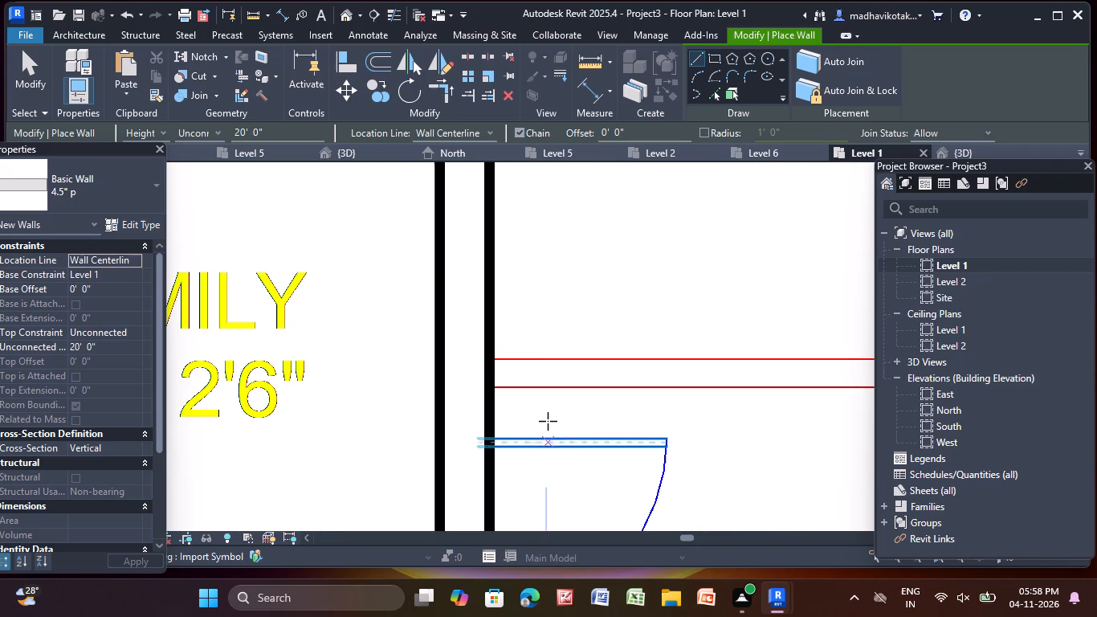
pyautogui.scroll(3, 511, 384)
pyautogui.click(478, 366)
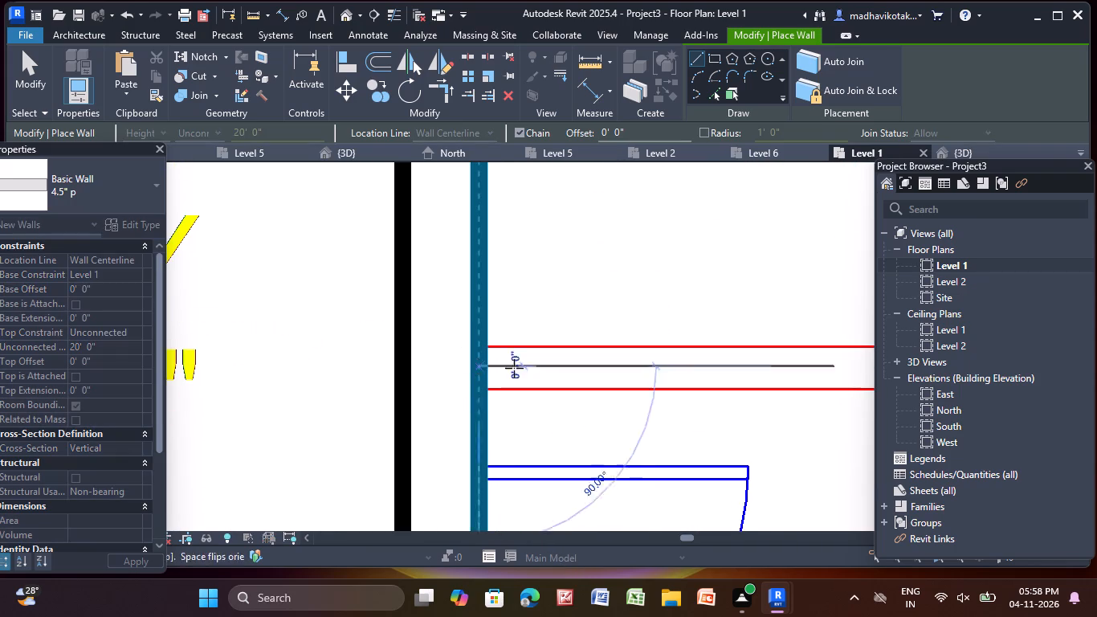
pyautogui.scroll(-5, 871, 393)
pyautogui.moveTo(871, 393); pyautogui.dragTo(338, 345, button='middle')
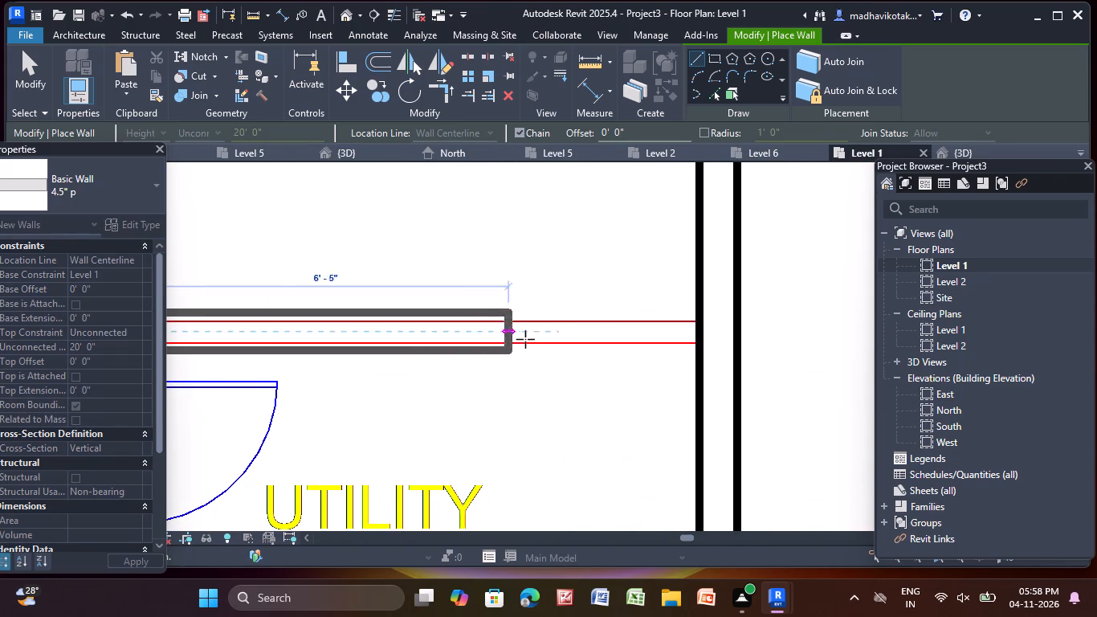
pyautogui.click(697, 330)
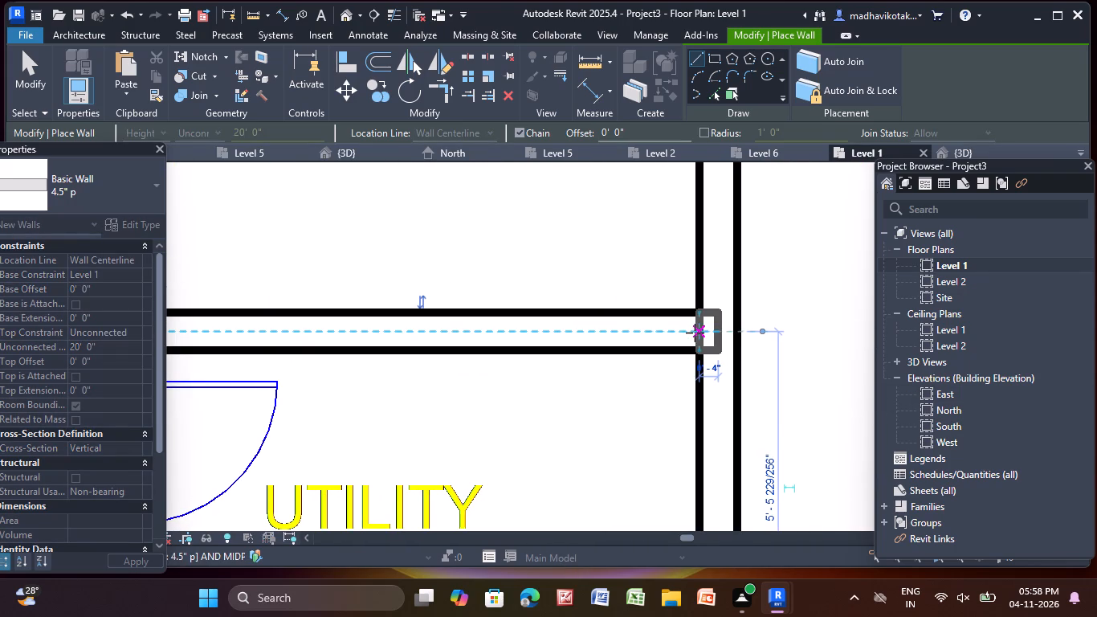
pyautogui.press('Escape')
pyautogui.press('Escape')
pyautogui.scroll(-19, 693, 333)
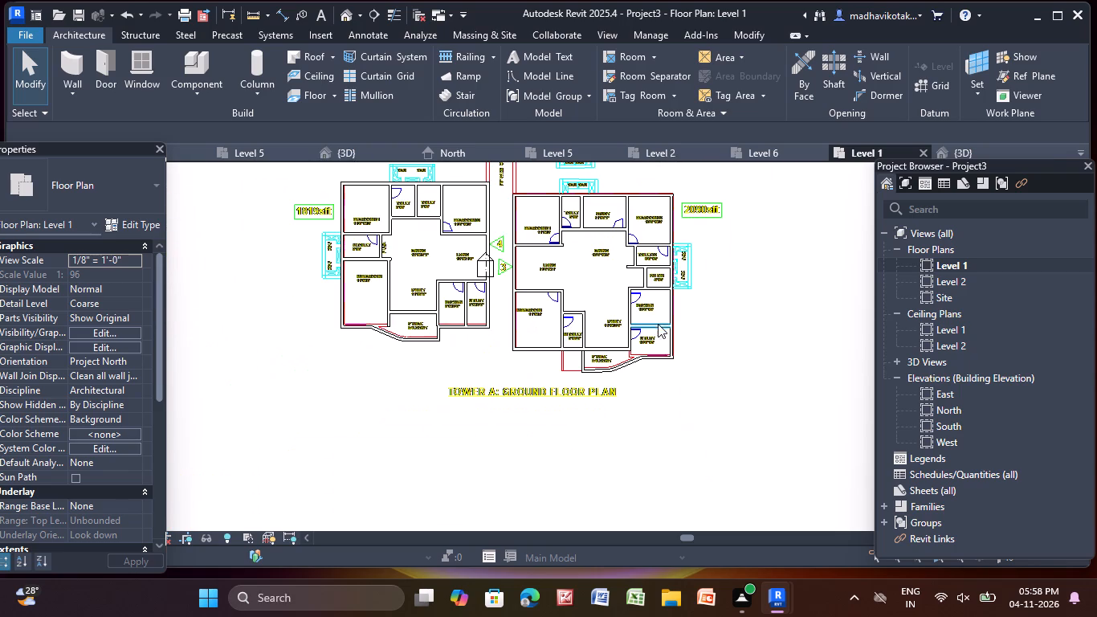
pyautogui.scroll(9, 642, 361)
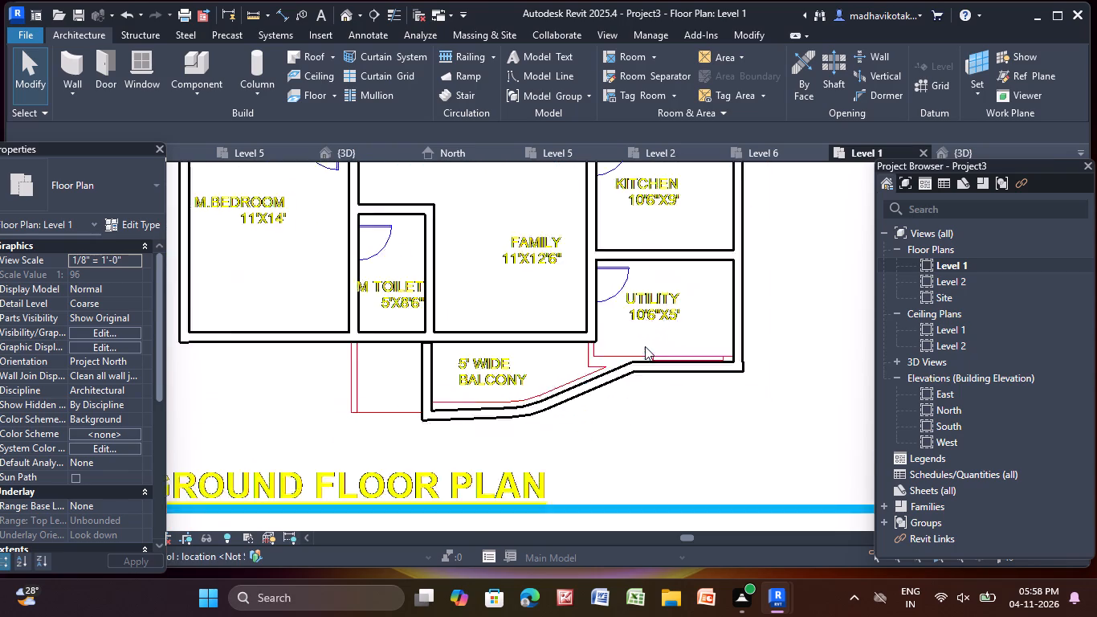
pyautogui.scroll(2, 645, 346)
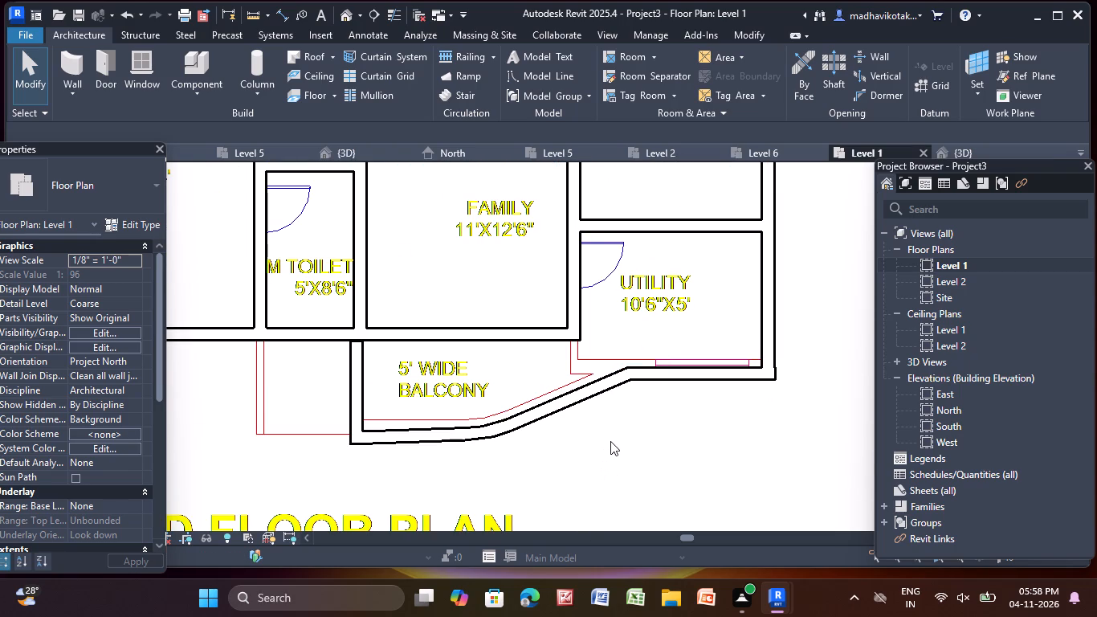
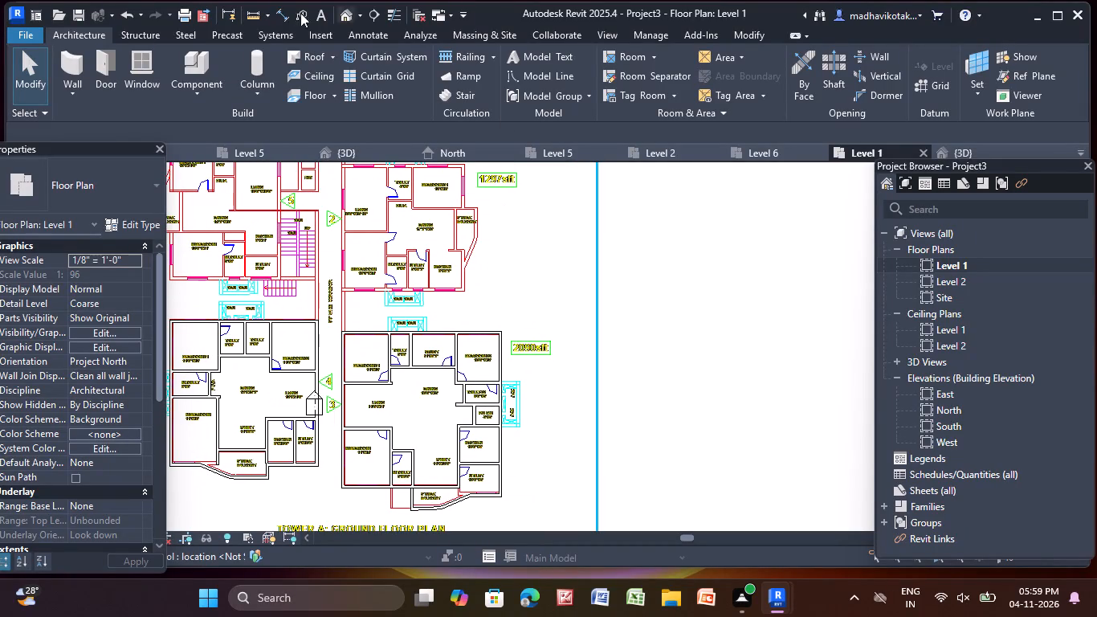
# In the 3D view, set the top constraint of the 2090sft unit's long 9" kitchen-side outer wall to Up to level: Level 2.
pyautogui.click(341, 16)
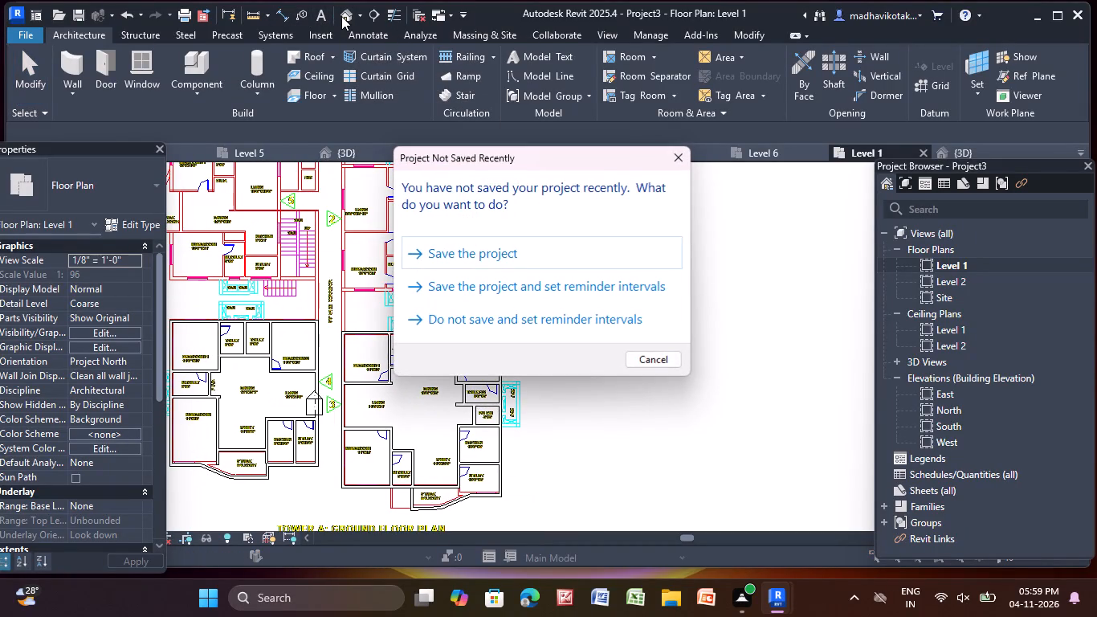
pyautogui.click(679, 161)
pyautogui.moveTo(487, 429); pyautogui.dragTo(509, 203, button='middle')
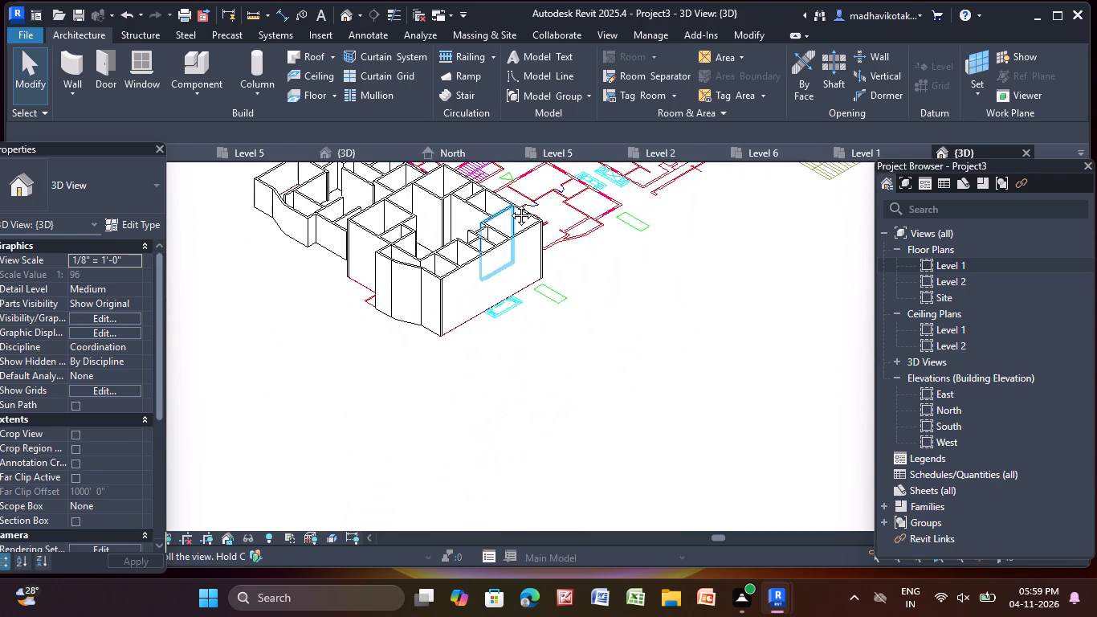
pyautogui.moveTo(509, 203); pyautogui.dragTo(509, 205, button='middle')
pyautogui.click(456, 299)
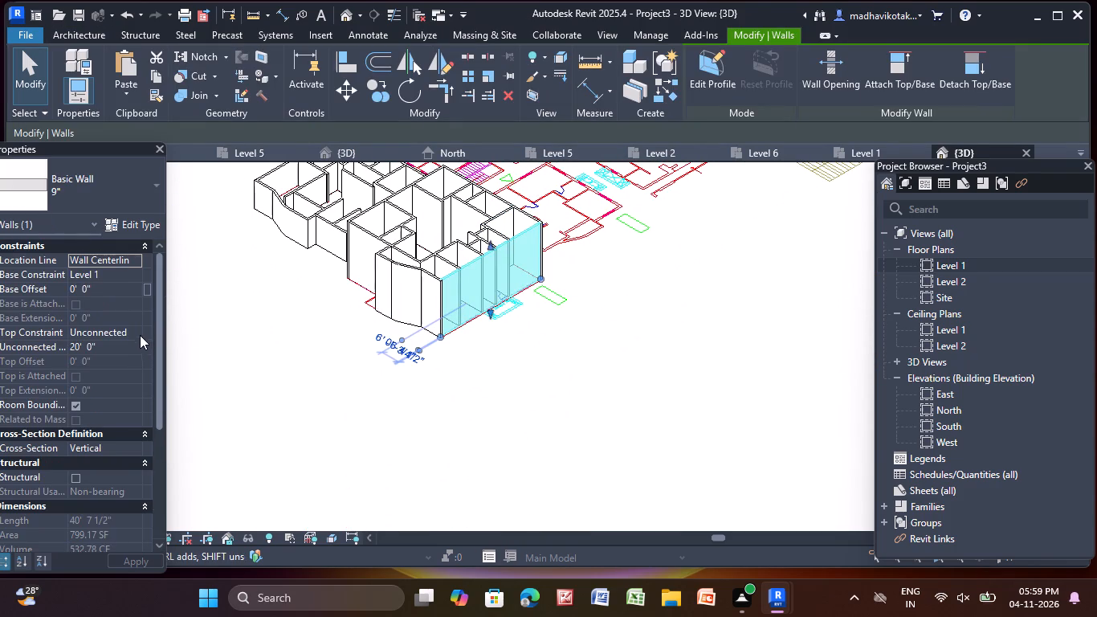
pyautogui.click(136, 330)
pyautogui.click(136, 372)
pyautogui.click(353, 378)
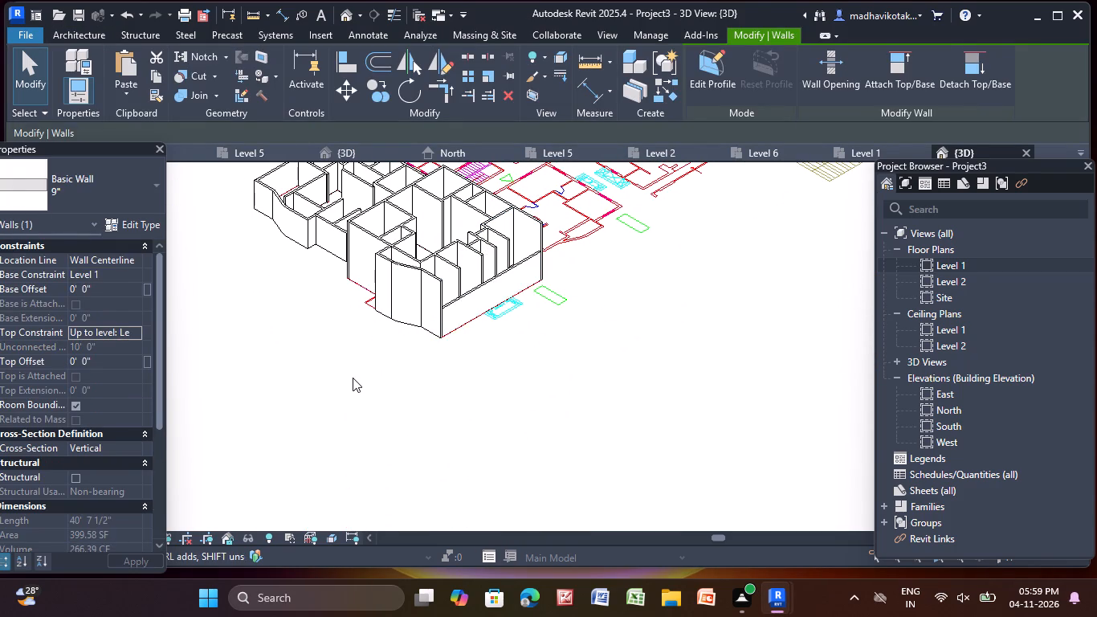
# Constrain the tops of the unit's 9" balcony-side wall and its 9" corridor-side outer wall up to Level 2.
pyautogui.scroll(1, 353, 317)
pyautogui.moveTo(352, 317); pyautogui.dragTo(431, 389, button='middle')
pyautogui.scroll(4, 418, 329)
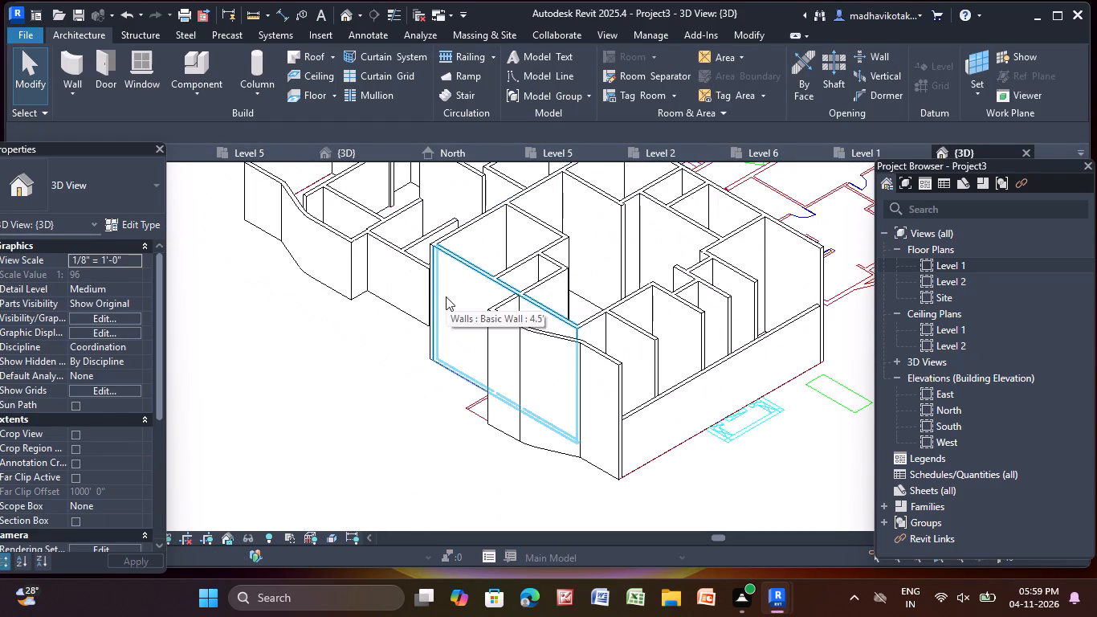
pyautogui.click(446, 296)
pyautogui.click(136, 333)
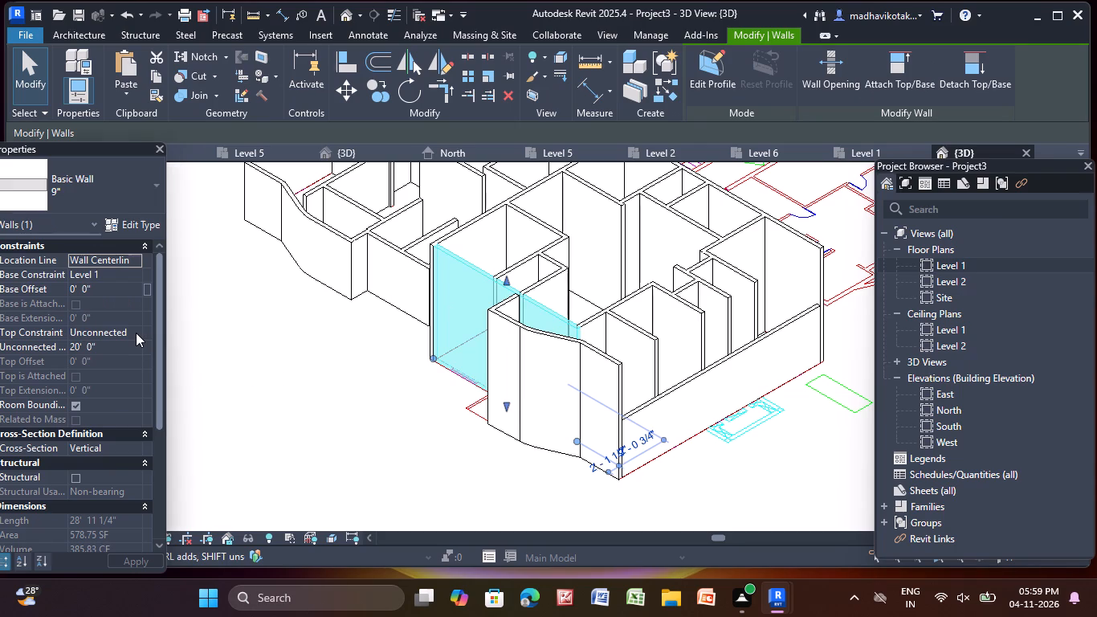
pyautogui.click(146, 366)
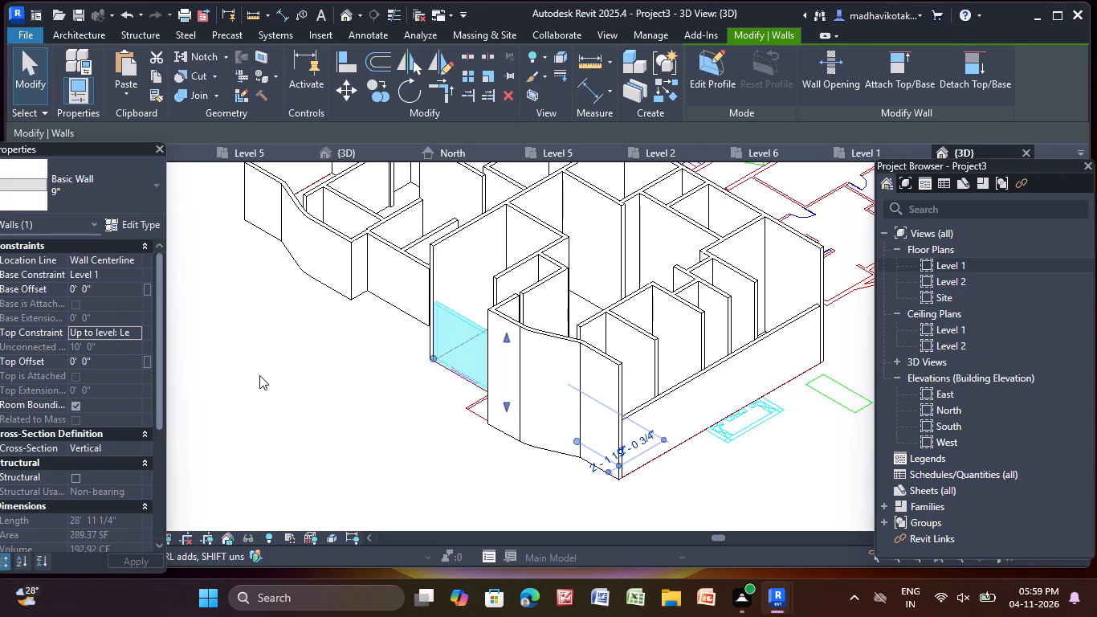
pyautogui.click(259, 375)
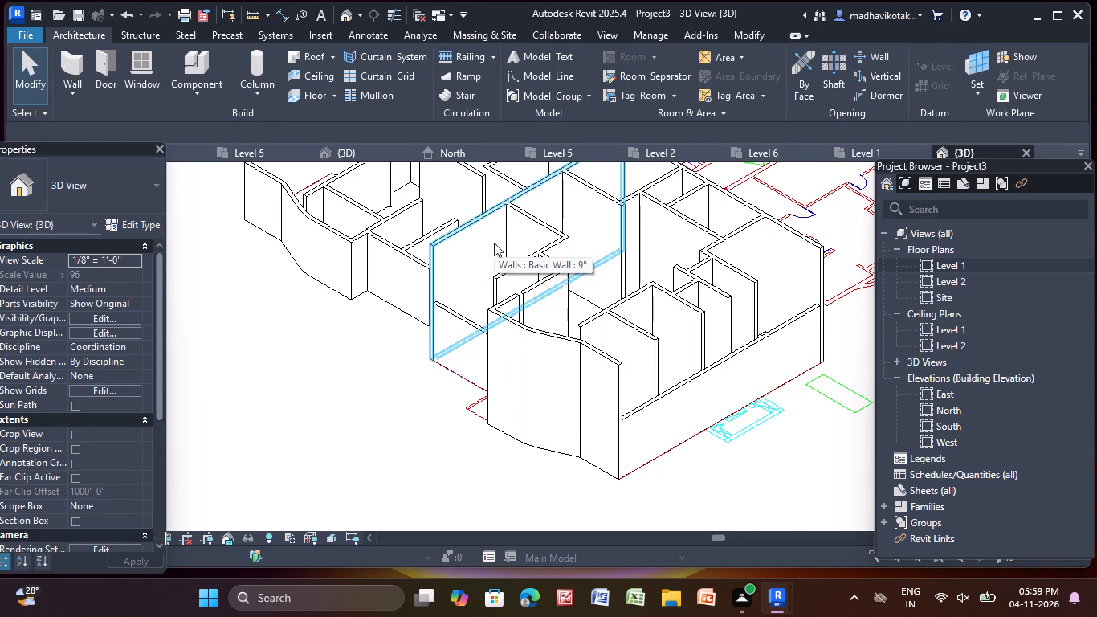
pyautogui.click(494, 243)
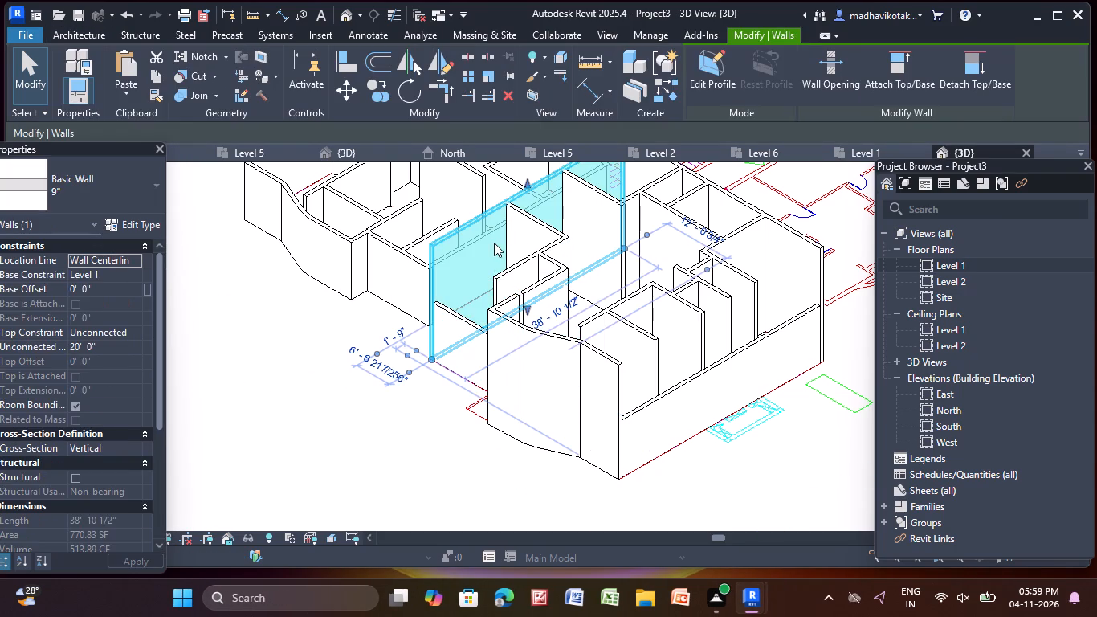
pyautogui.click(139, 337)
pyautogui.click(113, 368)
pyautogui.click(265, 348)
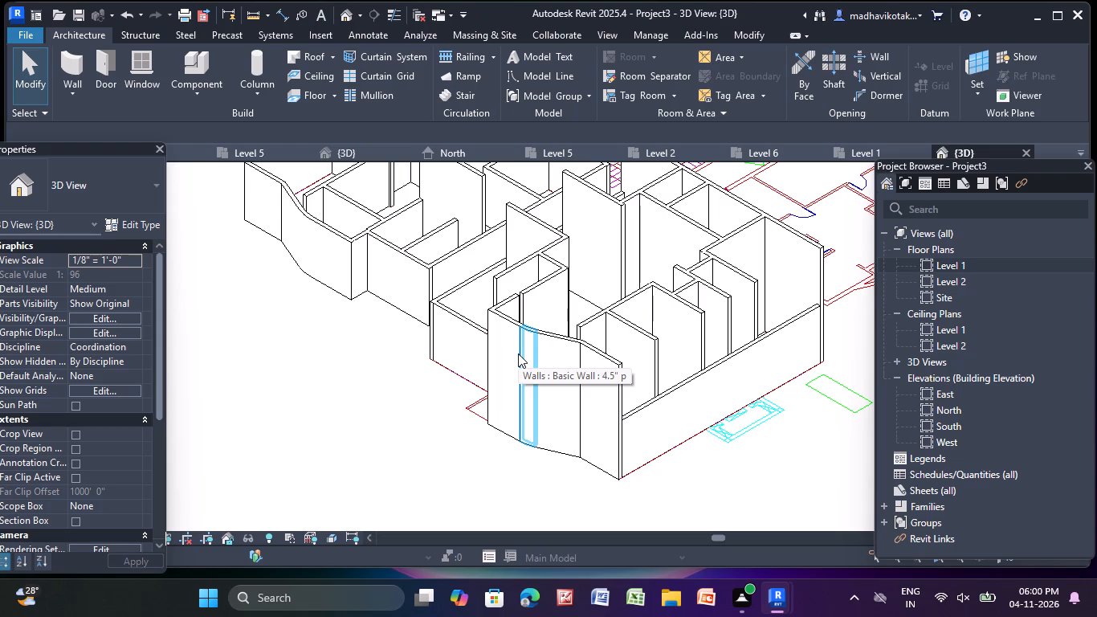
# Set the top constraint of the balcony's short curved front segment and the adjoining straight end segment to Up to level: Level 2.
pyautogui.click(518, 353)
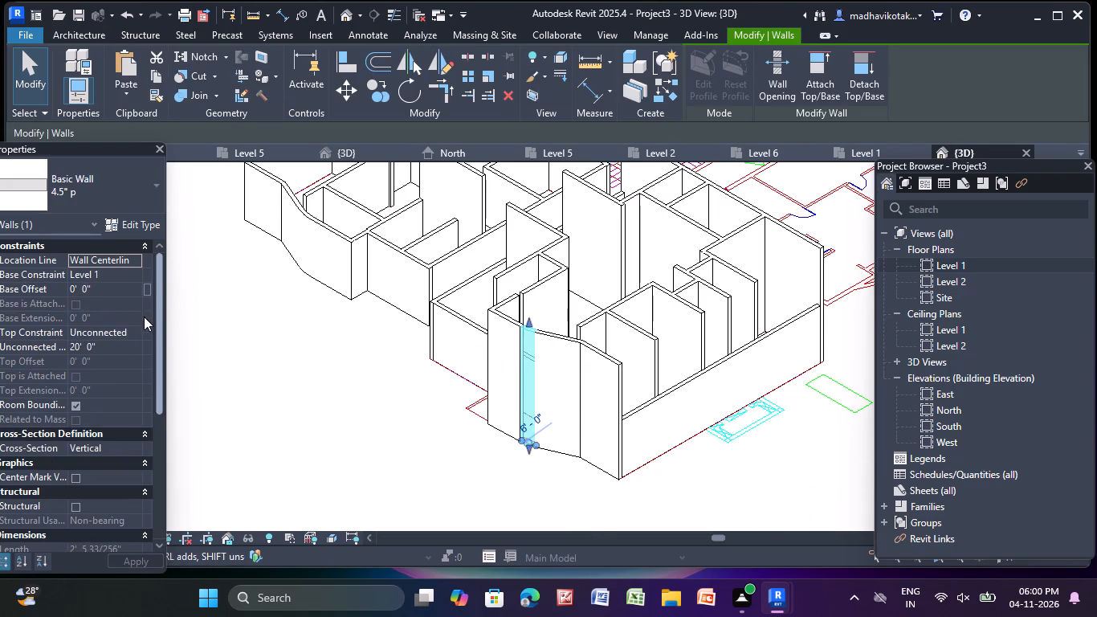
pyautogui.moveTo(141, 328); pyautogui.dragTo(132, 354)
pyautogui.click(134, 333)
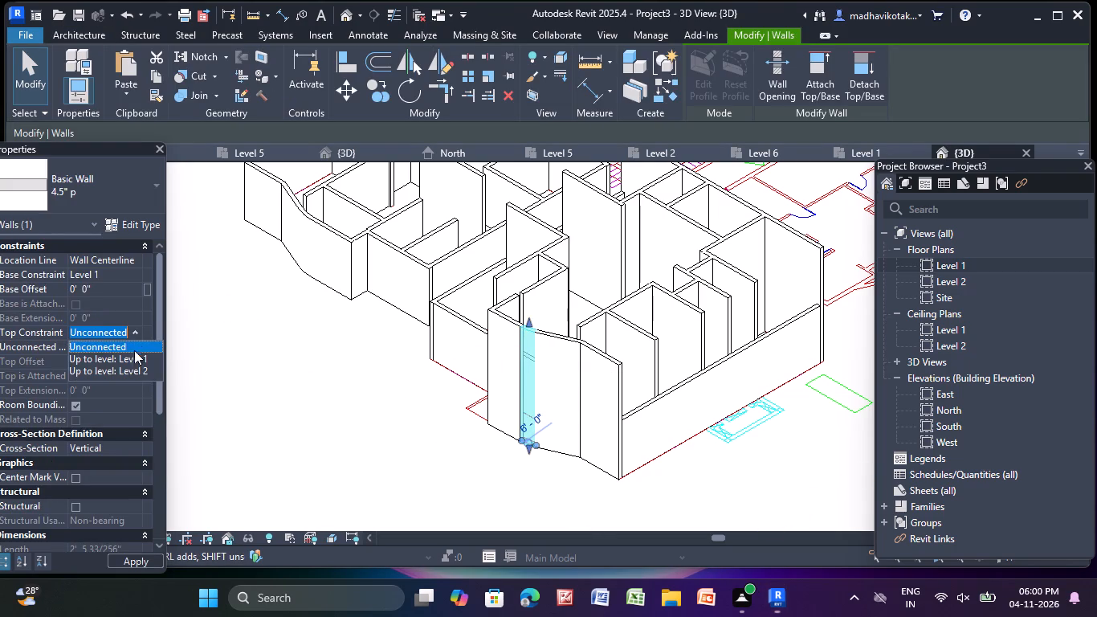
pyautogui.click(133, 372)
pyautogui.click(428, 434)
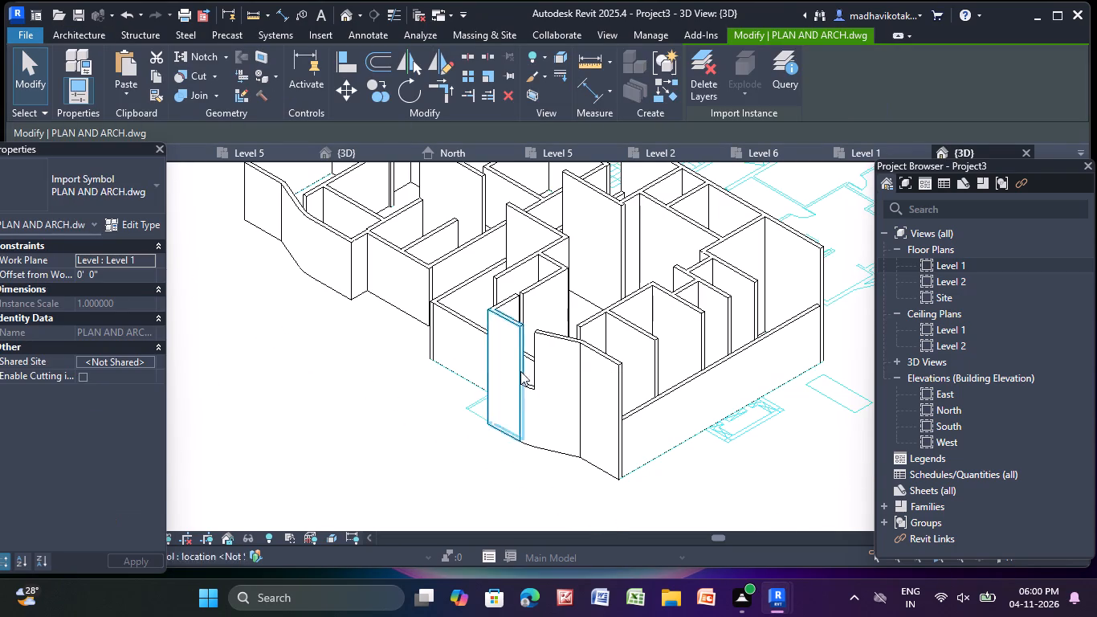
pyautogui.click(504, 362)
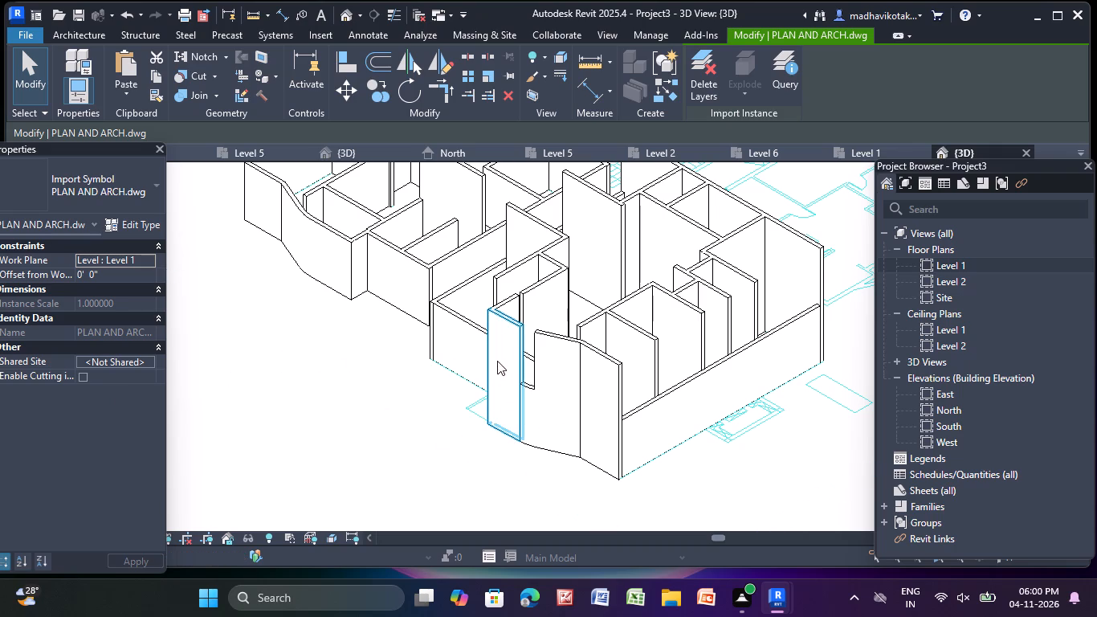
pyautogui.click(498, 361)
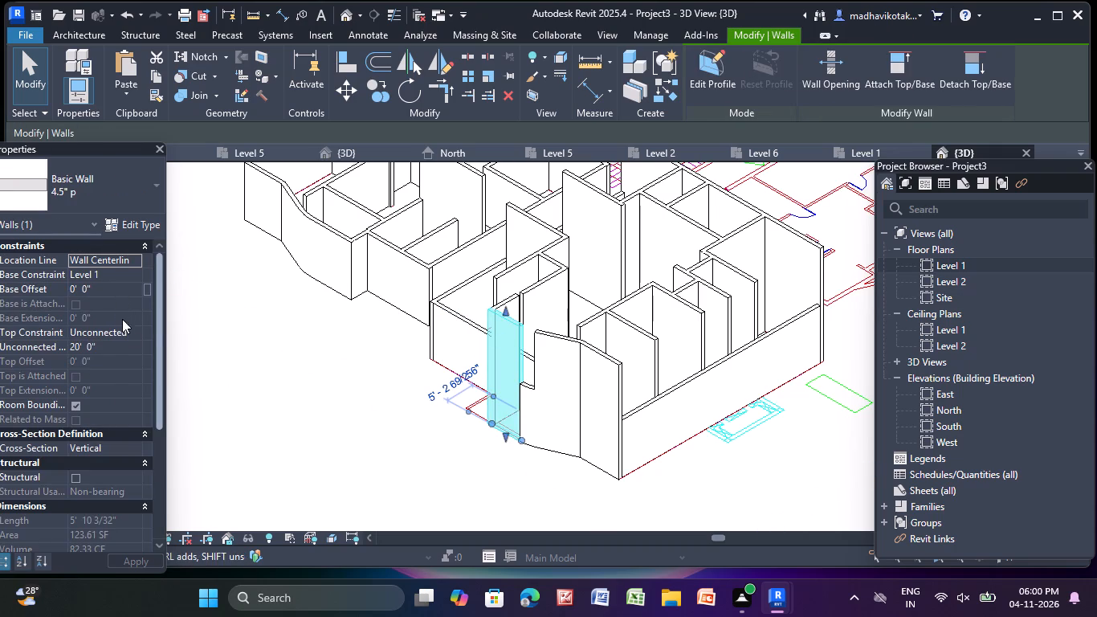
pyautogui.click(137, 336)
pyautogui.click(140, 370)
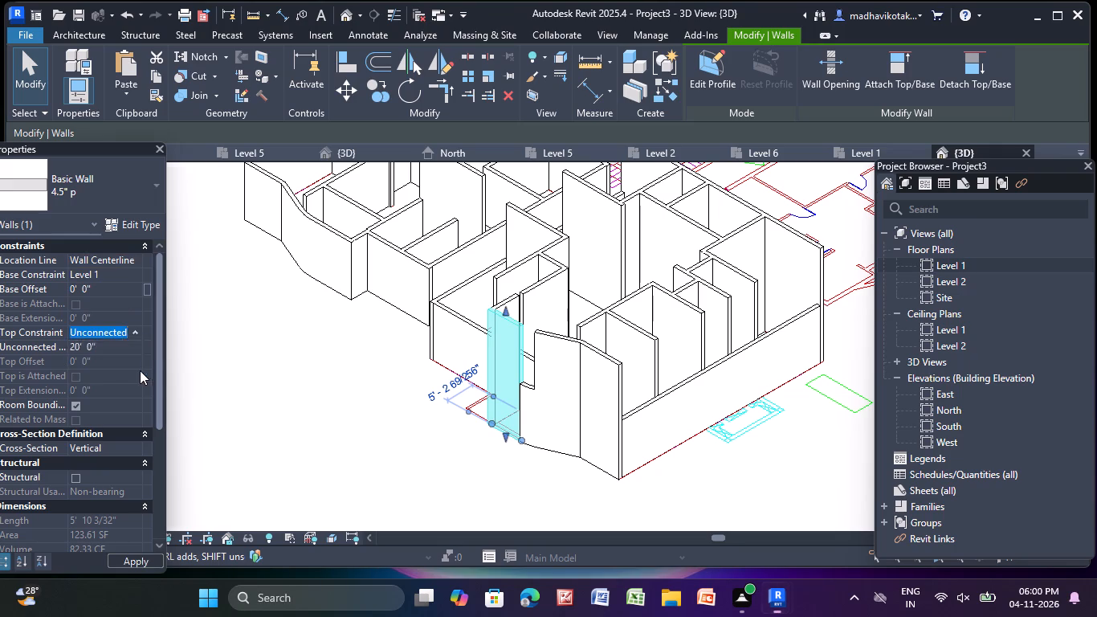
pyautogui.click(292, 373)
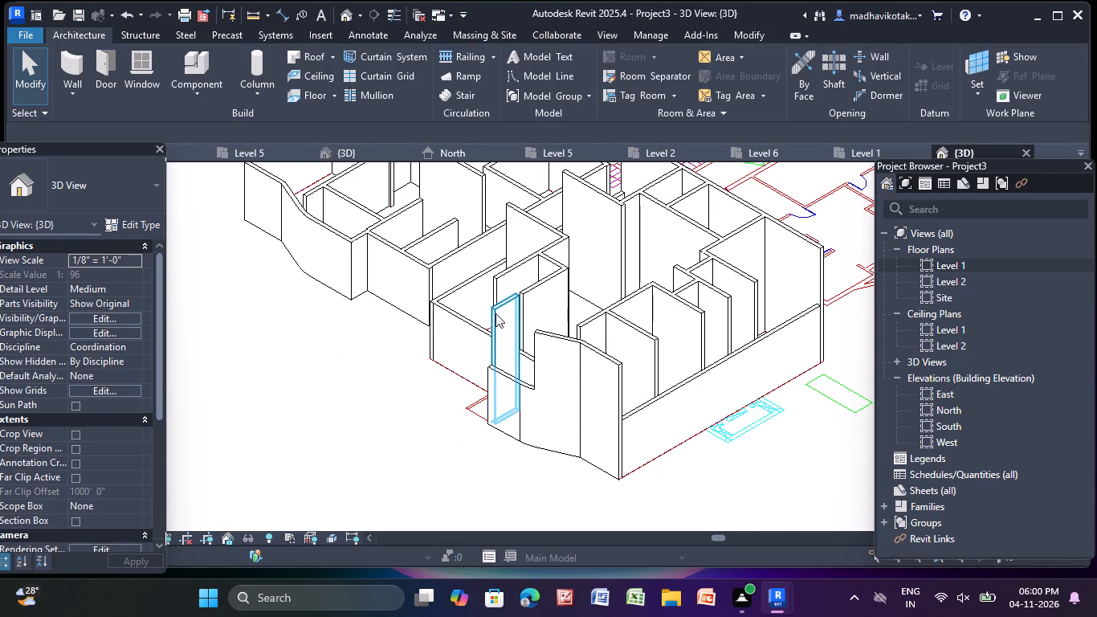
# Set the top constraint of the short 4.5" return wall at the balcony's bedroom-side end to Up to level: Level 2.
pyautogui.click(495, 313)
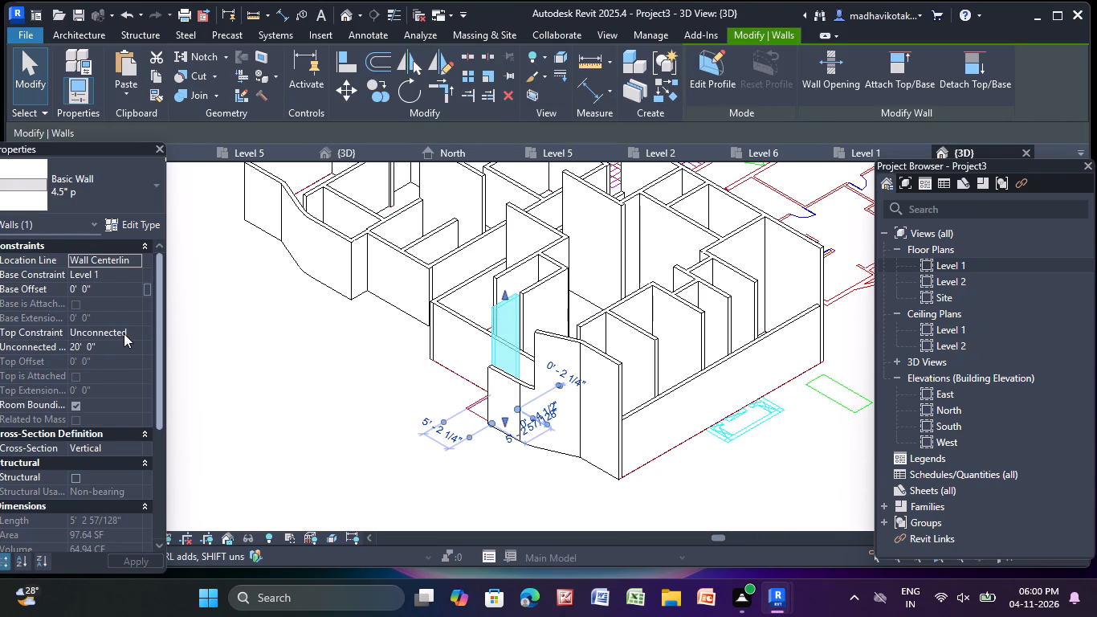
pyautogui.click(129, 332)
pyautogui.click(130, 374)
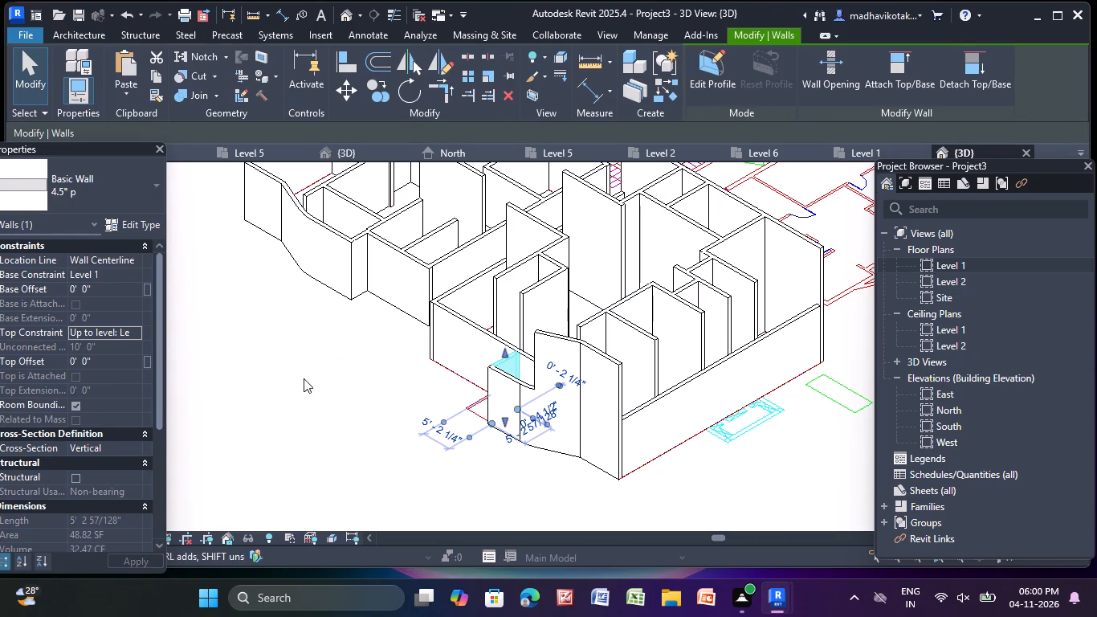
pyautogui.click(304, 378)
# Constrain the tops of the balcony's two remaining 4.5" front segments, up to the kitchen-side outer corner, to Level 2.
pyautogui.click(558, 382)
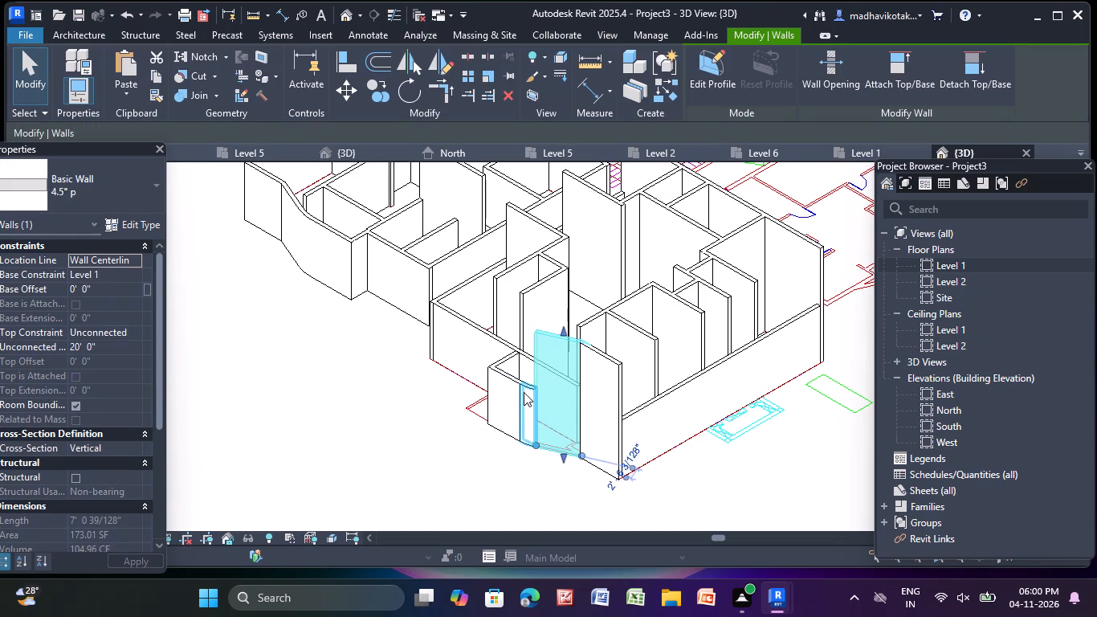
pyautogui.click(137, 335)
pyautogui.click(128, 374)
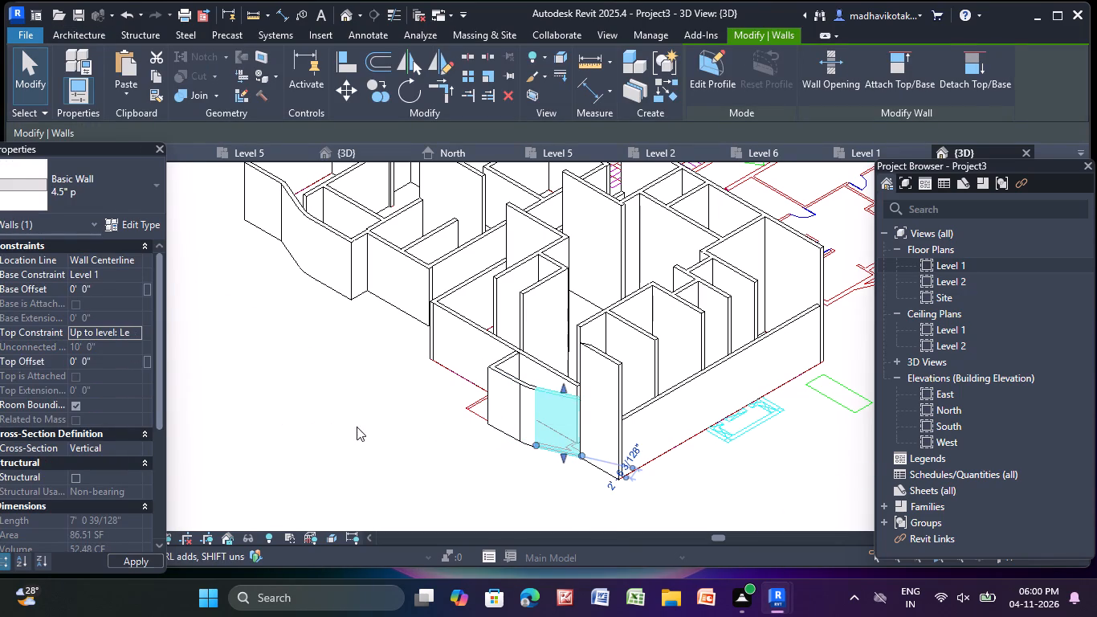
pyautogui.click(357, 427)
pyautogui.moveTo(520, 460); pyautogui.dragTo(240, 439, button='middle')
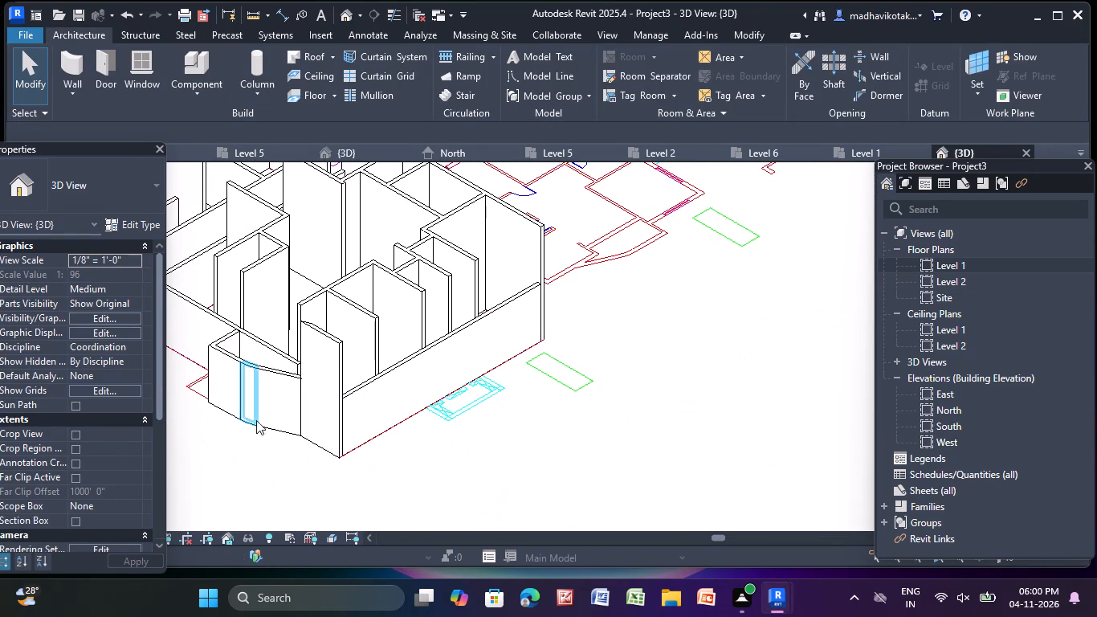
pyautogui.click(326, 394)
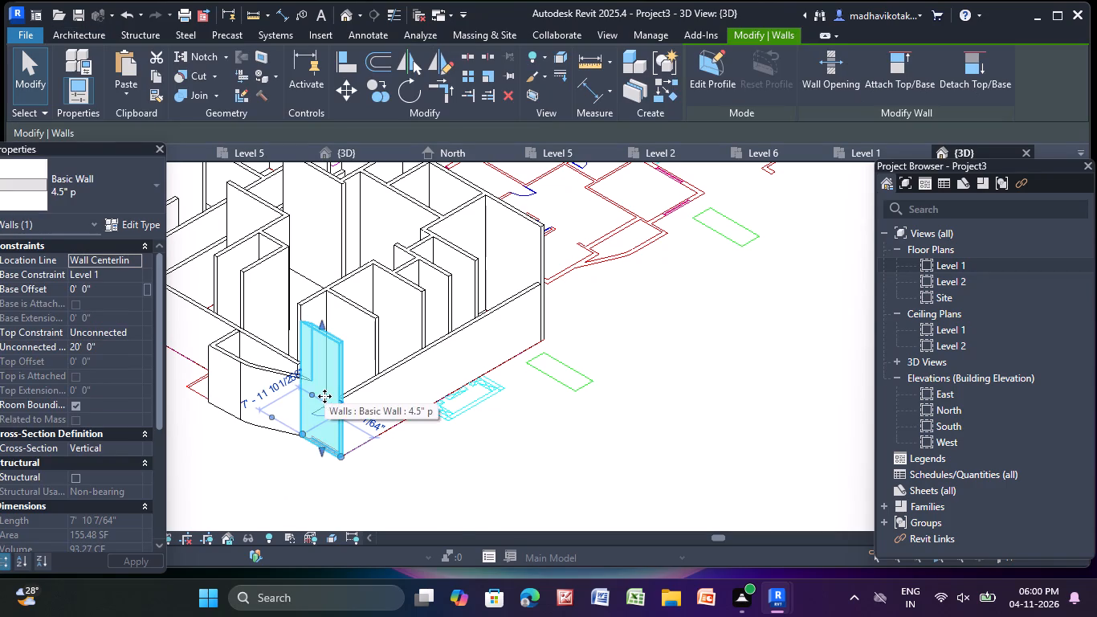
pyautogui.click(134, 337)
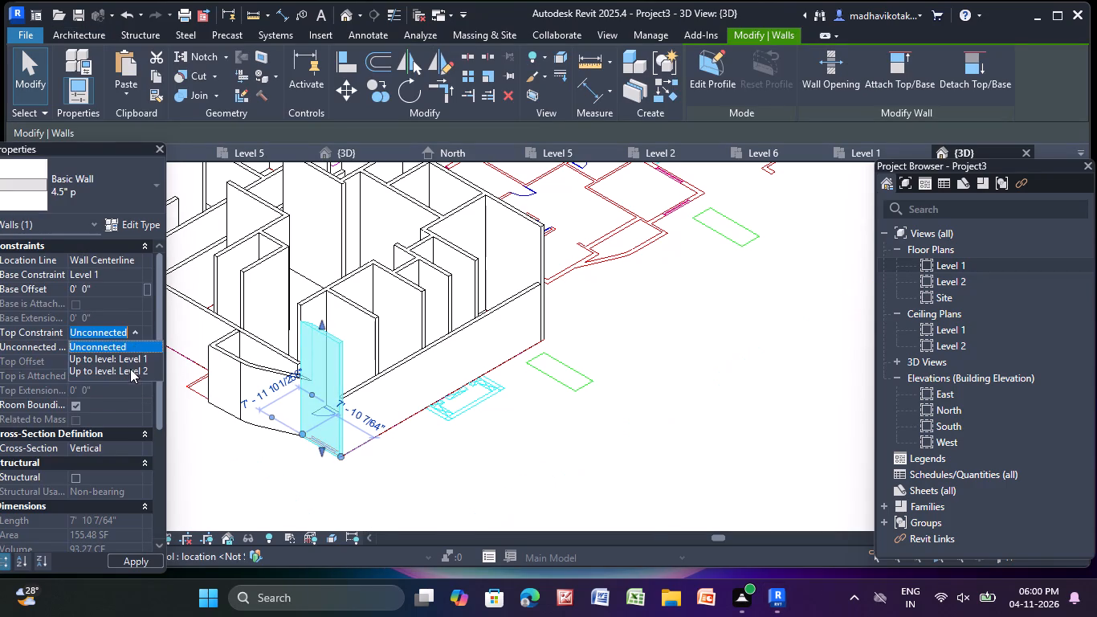
pyautogui.click(130, 369)
pyautogui.click(230, 443)
# Set the top constraint to Up to level: Level 2 for the two 4.5" bedroom walls facing the living room from opposite sides.
pyautogui.moveTo(277, 435); pyautogui.dragTo(473, 492, button='middle')
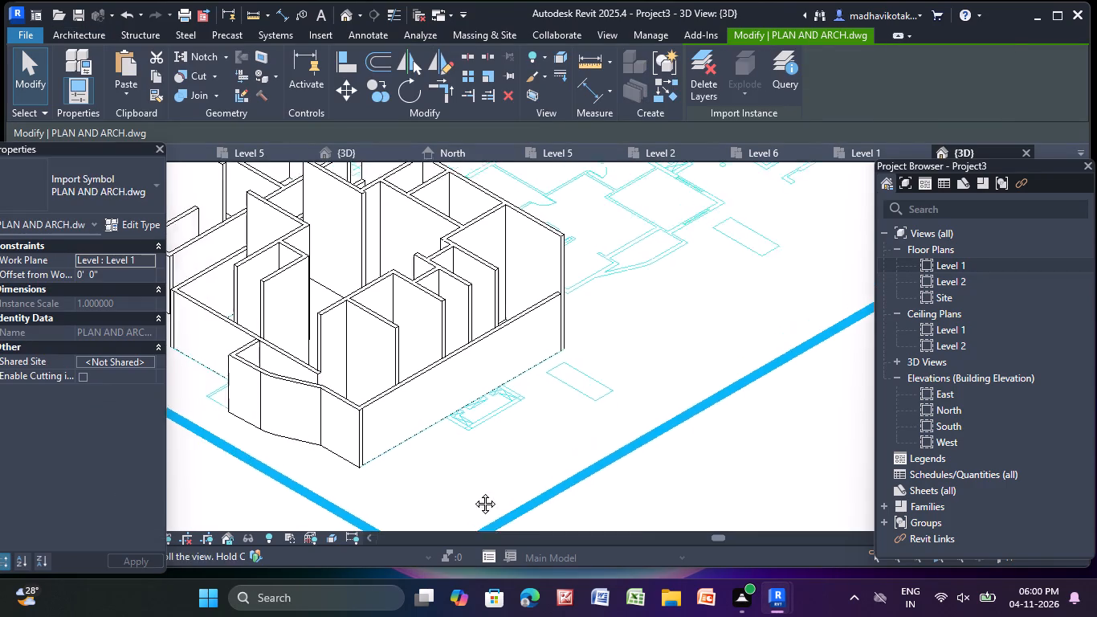
pyautogui.moveTo(473, 492); pyautogui.dragTo(710, 524, button='middle')
pyautogui.moveTo(703, 511); pyautogui.dragTo(361, 463, button='middle')
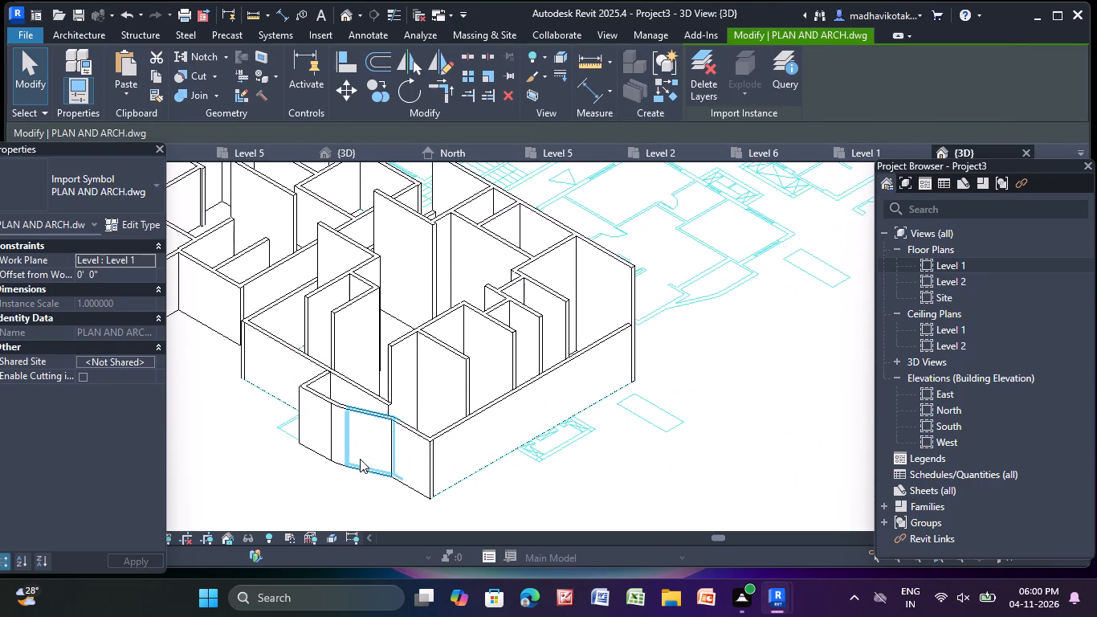
pyautogui.click(329, 259)
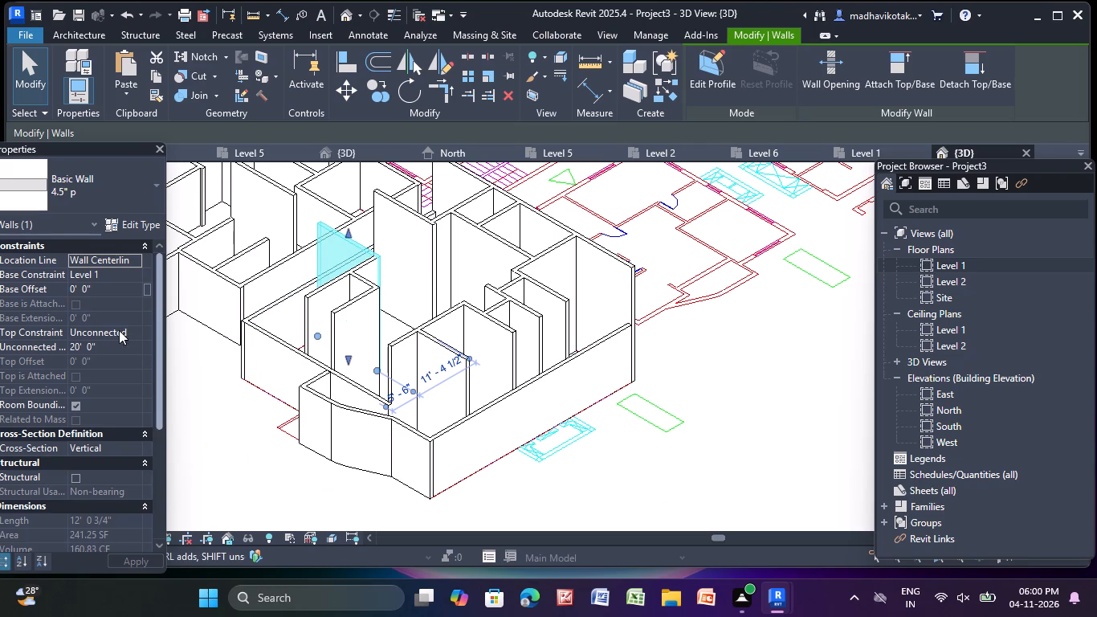
pyautogui.click(134, 333)
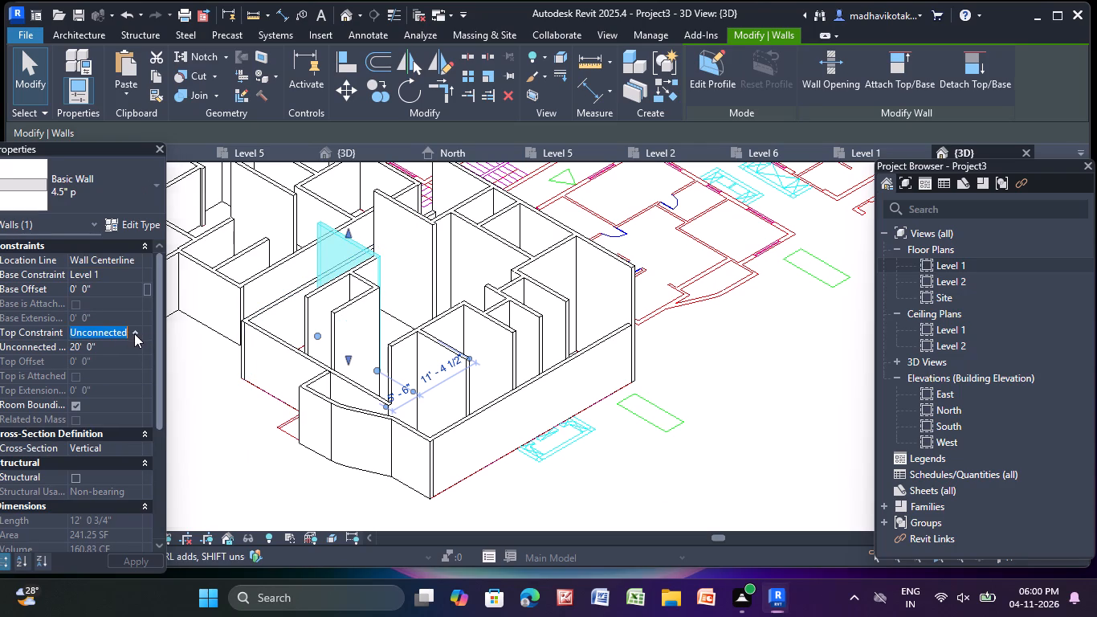
pyautogui.click(127, 374)
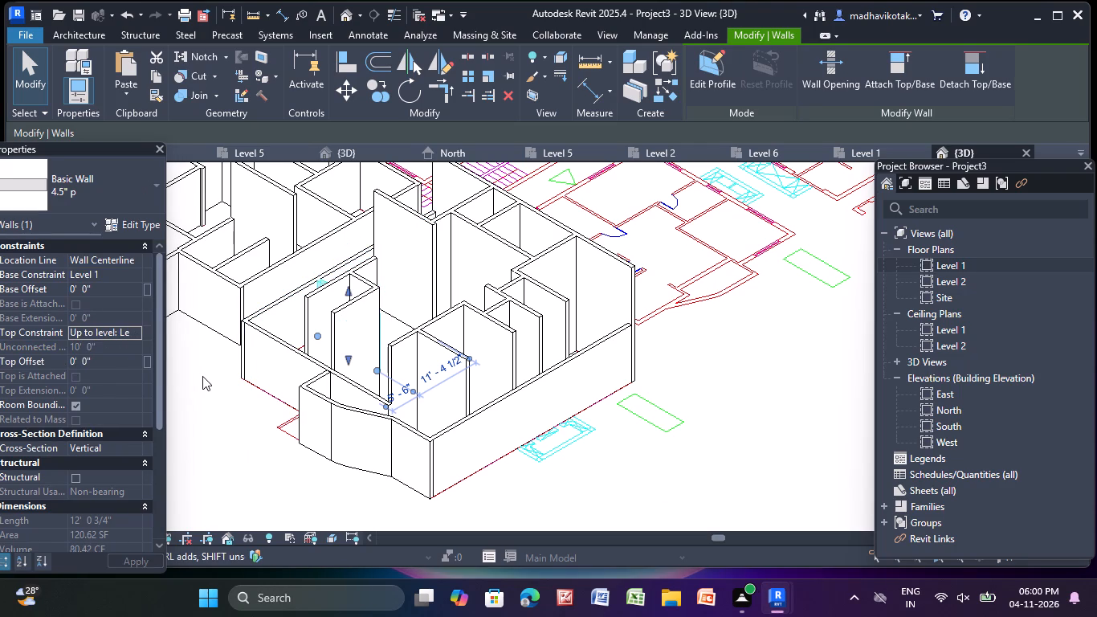
pyautogui.click(202, 377)
pyautogui.click(394, 254)
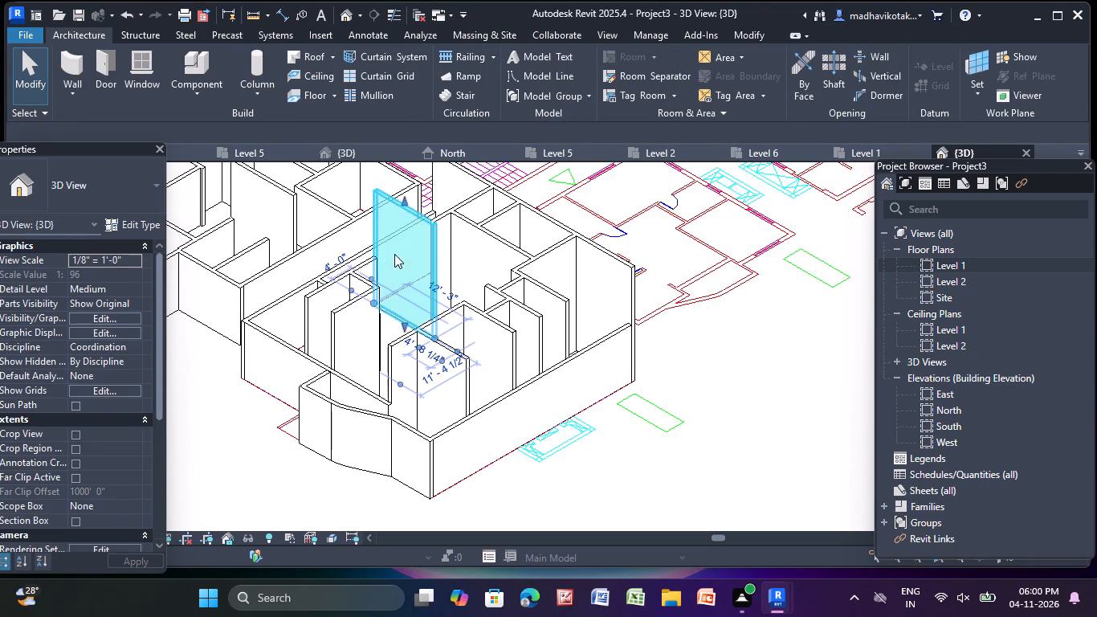
pyautogui.click(139, 334)
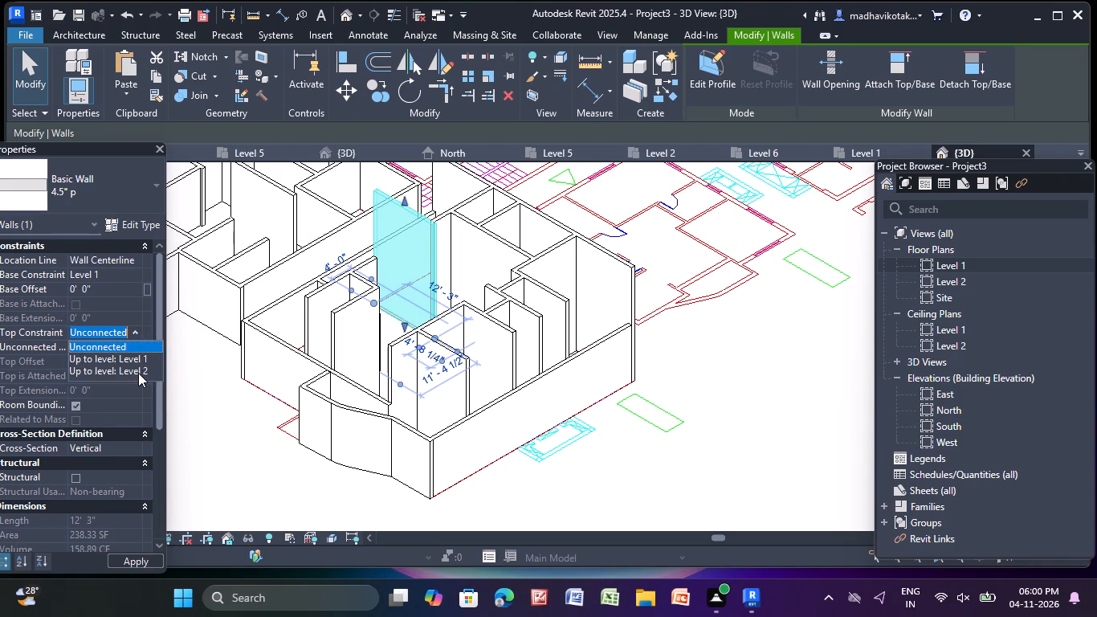
pyautogui.click(138, 373)
pyautogui.click(207, 366)
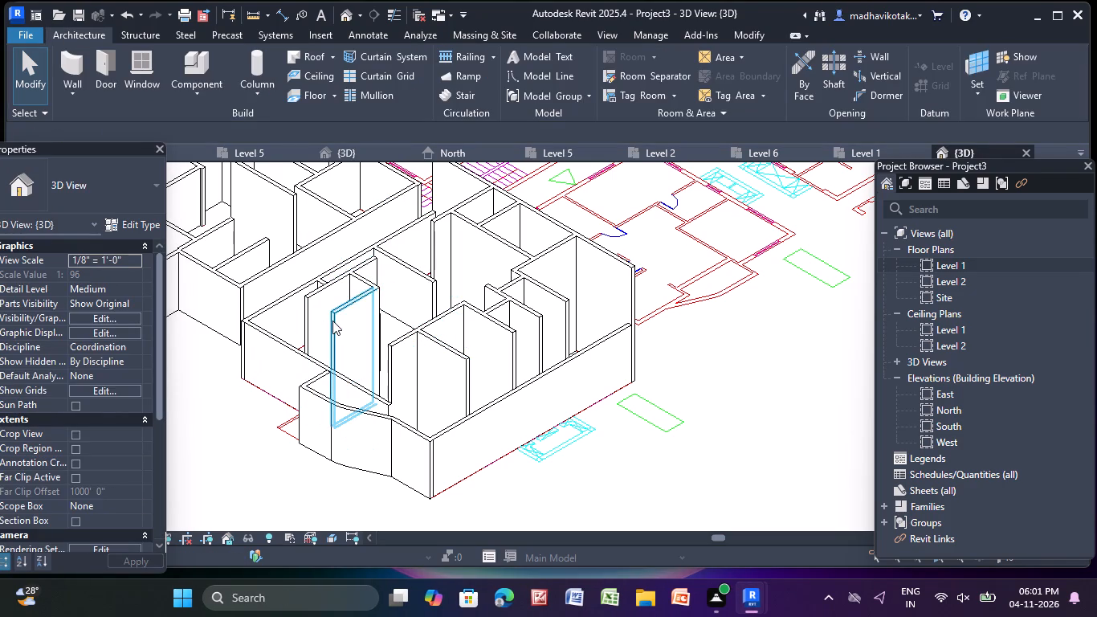
# Constrain the top of the 4.5" wall between the balcony-side bedroom's toilet and the family room up to Level 2.
pyautogui.click(332, 321)
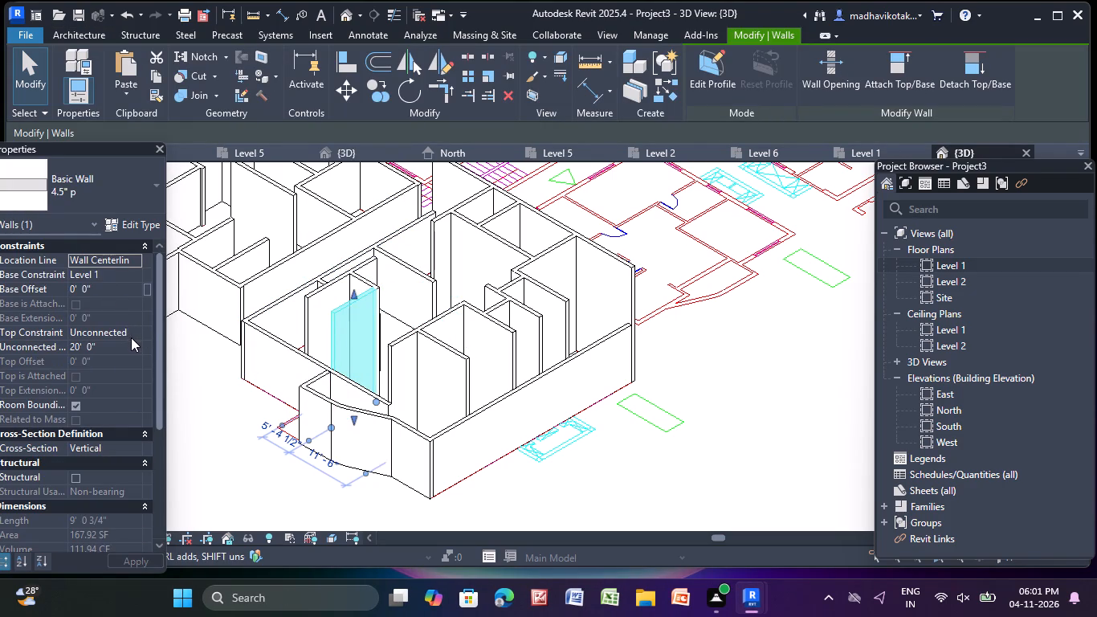
pyautogui.click(131, 337)
pyautogui.click(132, 369)
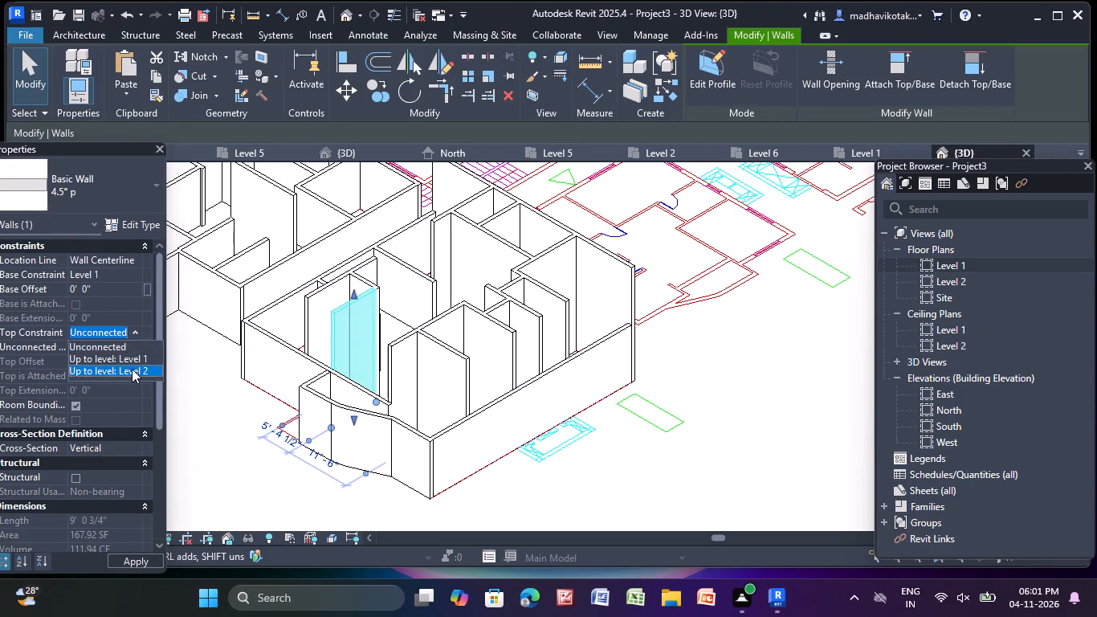
pyautogui.click(215, 405)
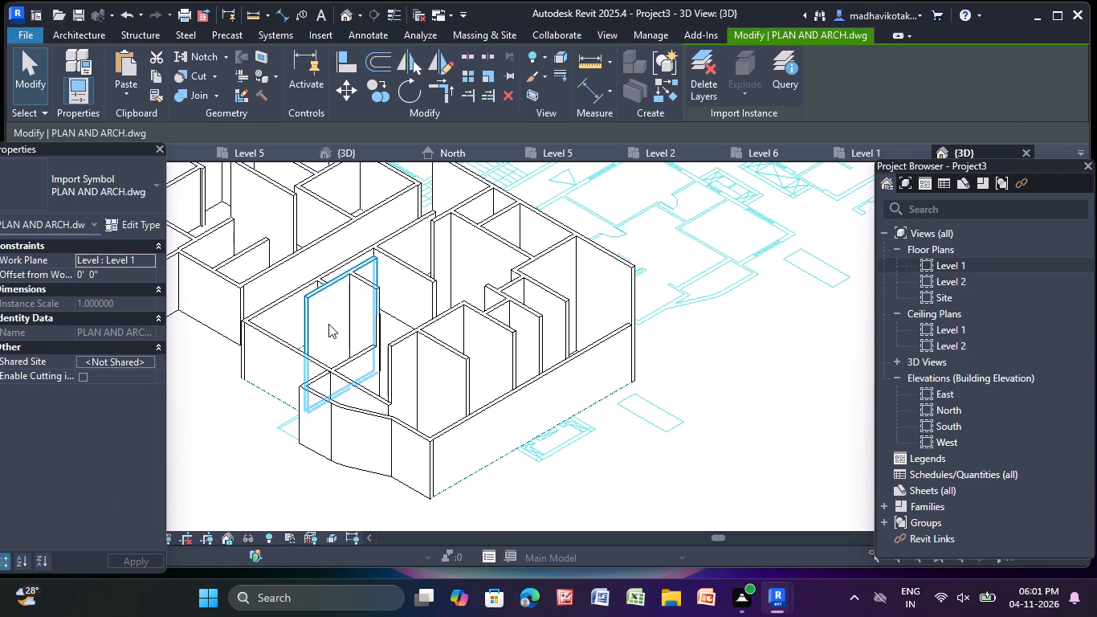
# Set the top constraint to Up to level: Level 2 for the 14' 6 3/4" toilet wall behind the balcony and the short 5' 4 1/2" wall adjoining it.
pyautogui.click(328, 323)
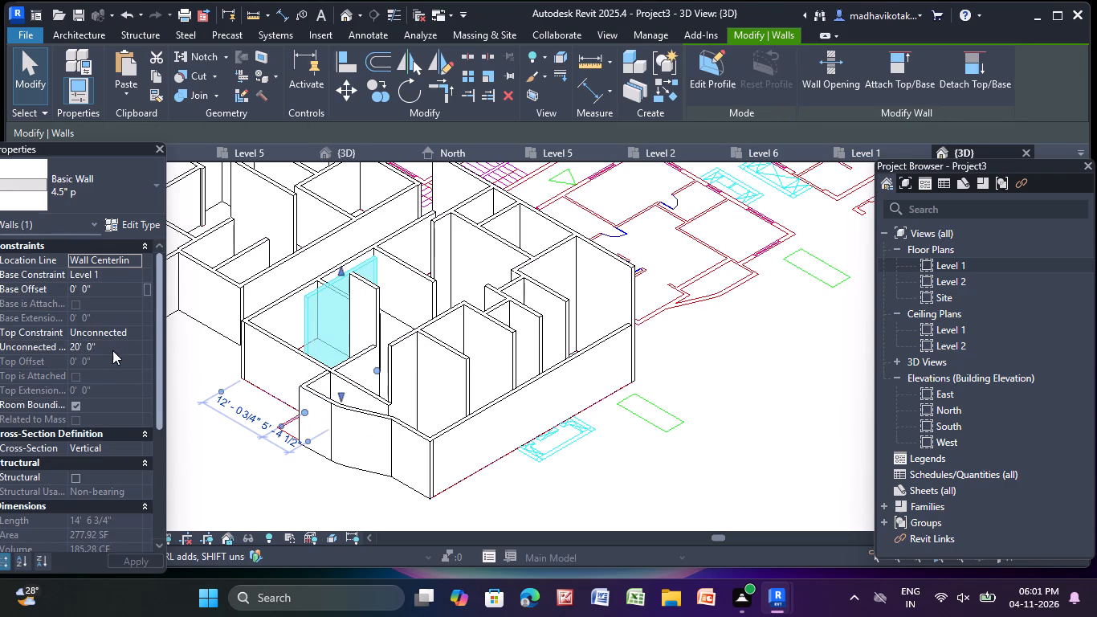
pyautogui.click(134, 333)
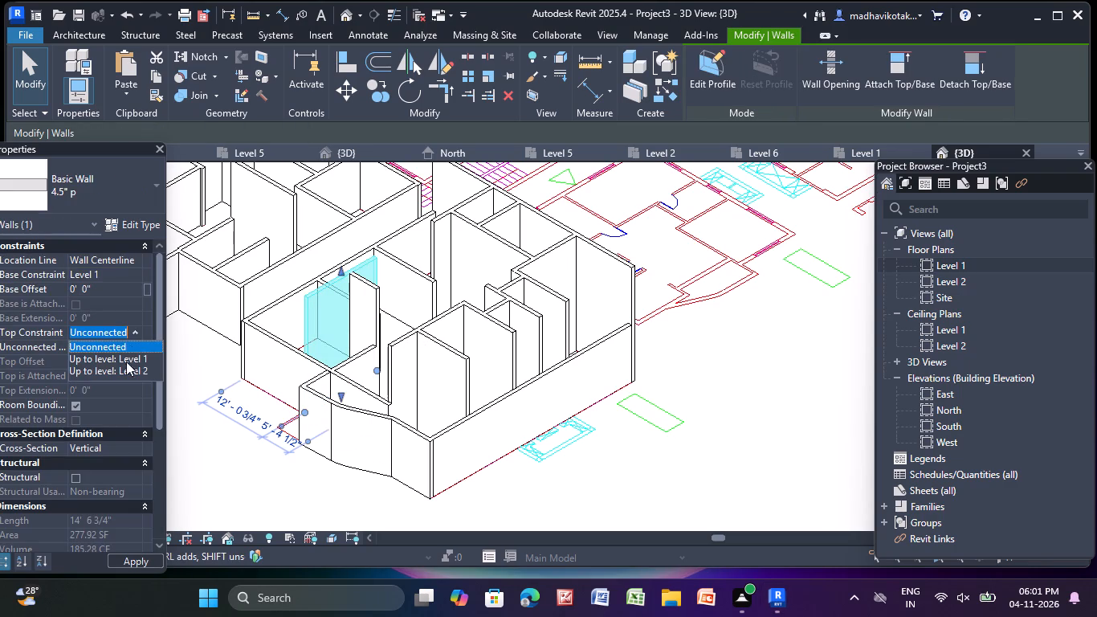
pyautogui.click(124, 369)
pyautogui.click(213, 374)
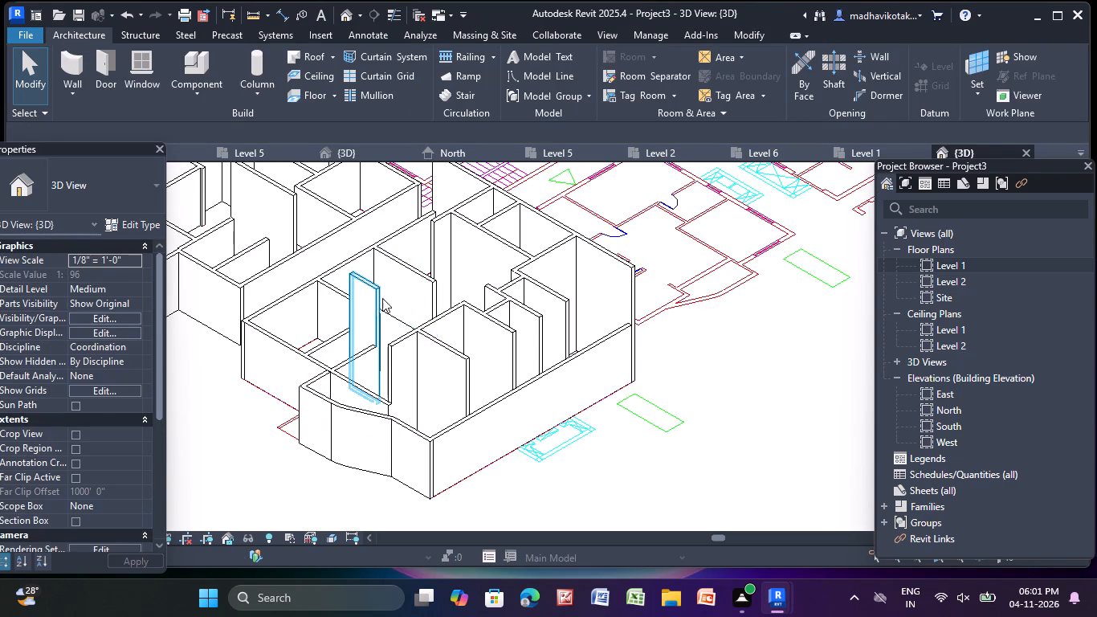
pyautogui.click(372, 300)
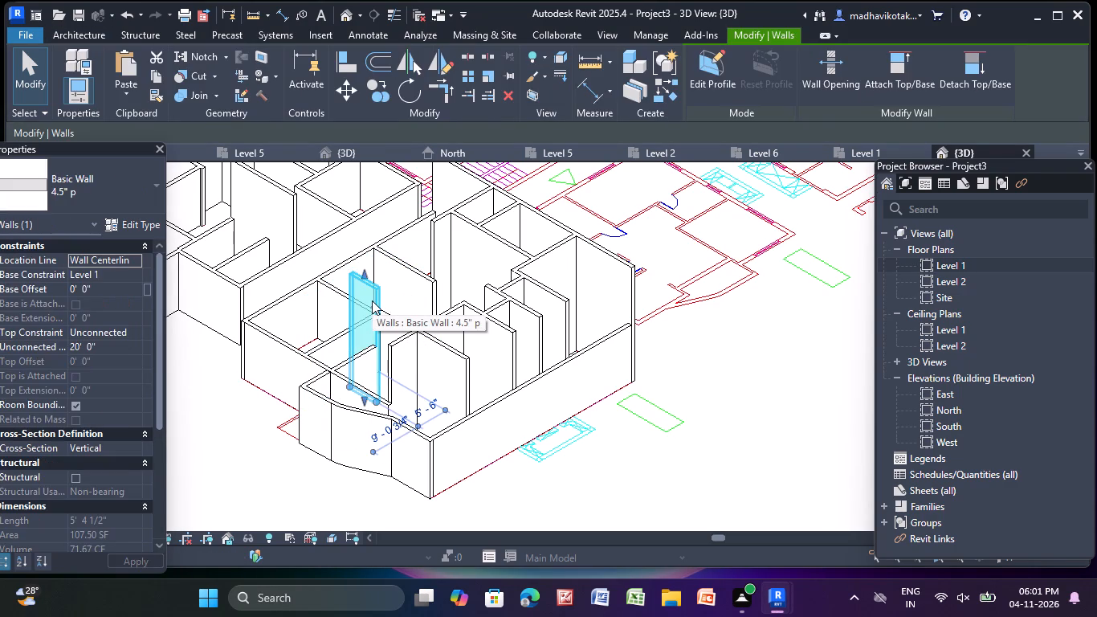
pyautogui.click(135, 335)
pyautogui.click(129, 372)
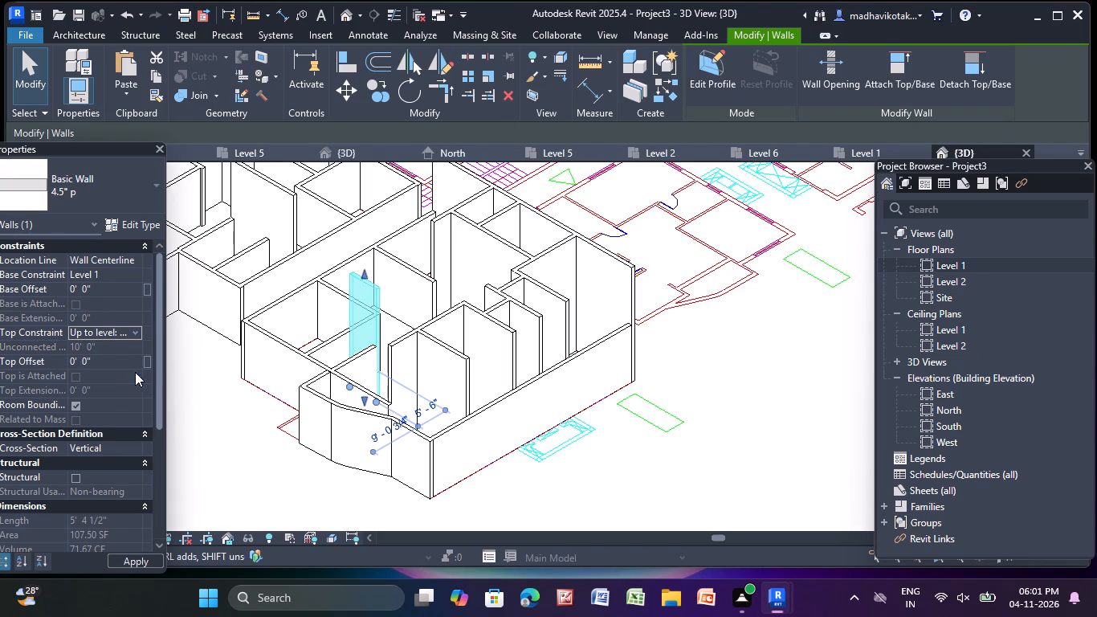
pyautogui.click(234, 399)
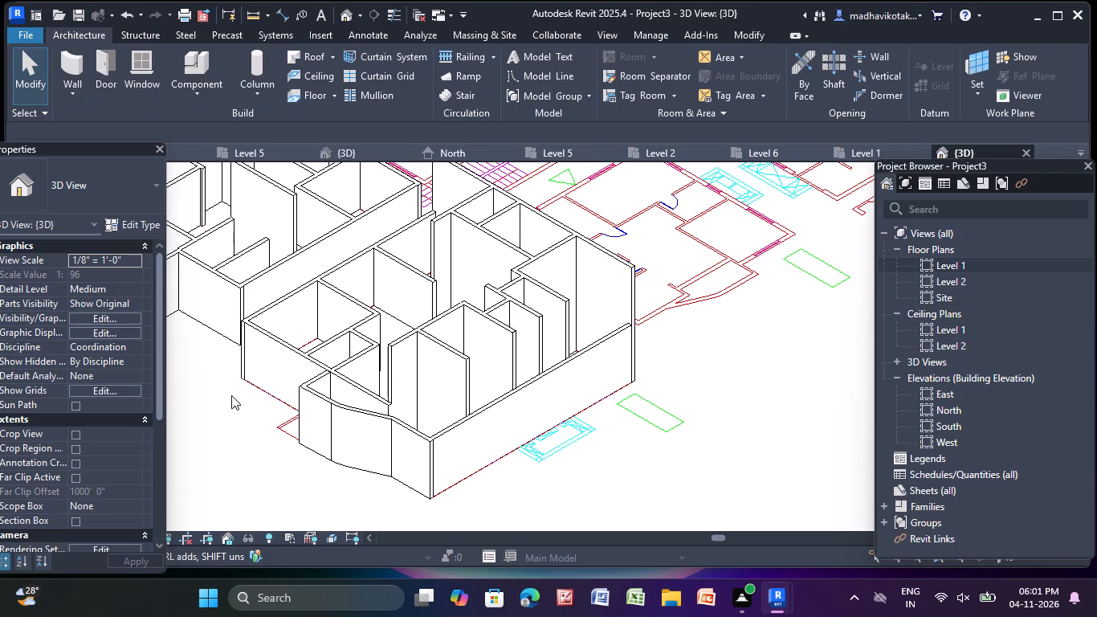
# Constrain the tops of the first 4.5" cross wall from the kitchen-side outer corner and the adjoining 15' 2 1/4" wall to Level 2.
pyautogui.click(447, 355)
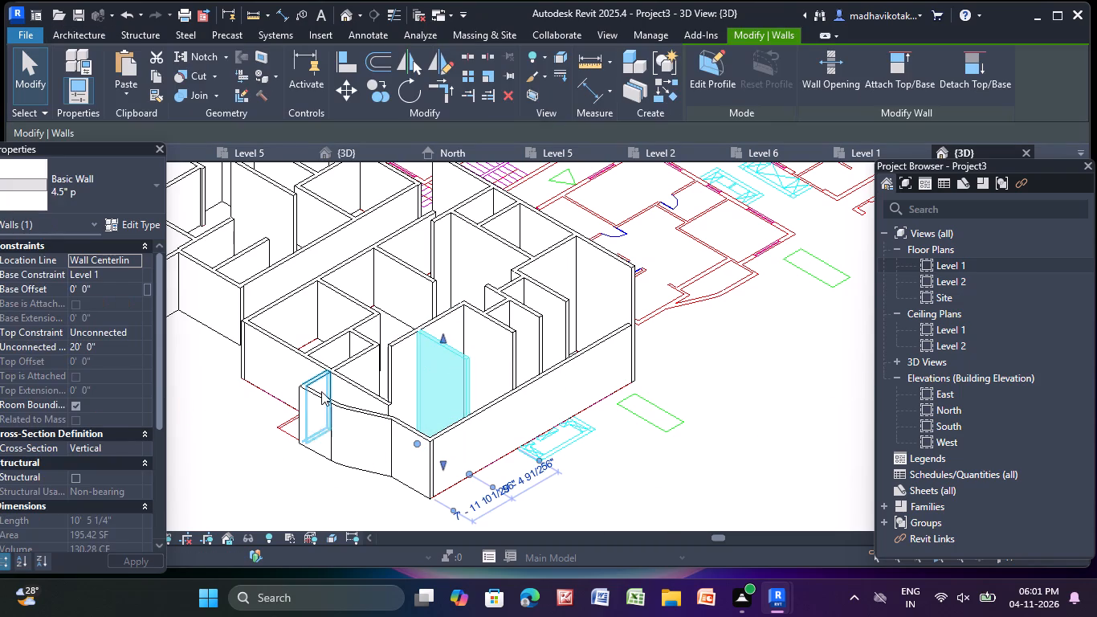
pyautogui.click(137, 337)
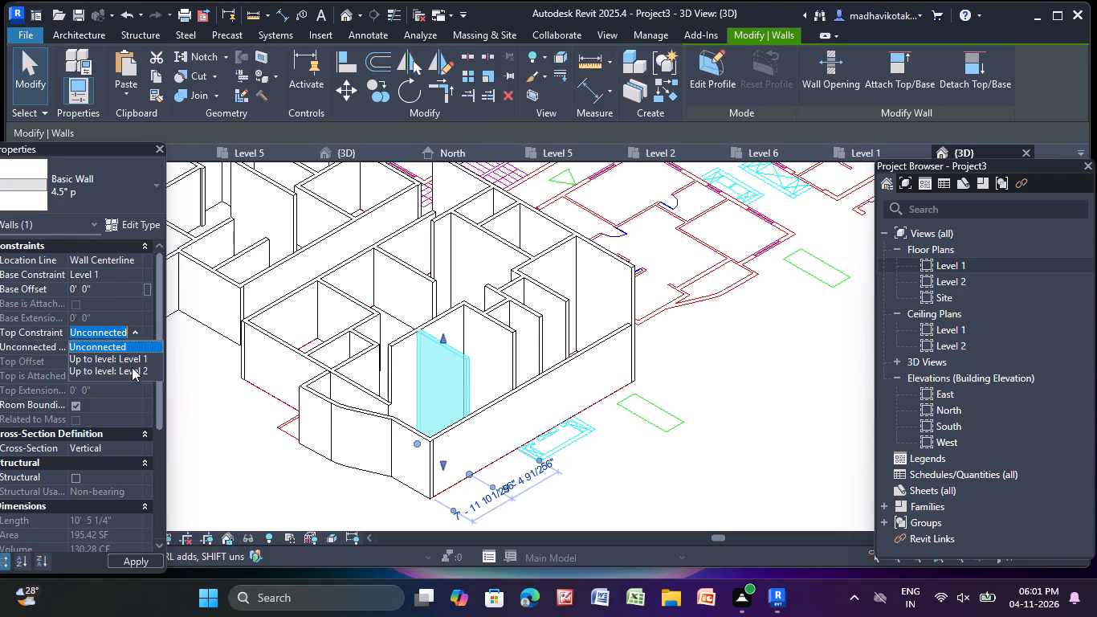
pyautogui.click(132, 370)
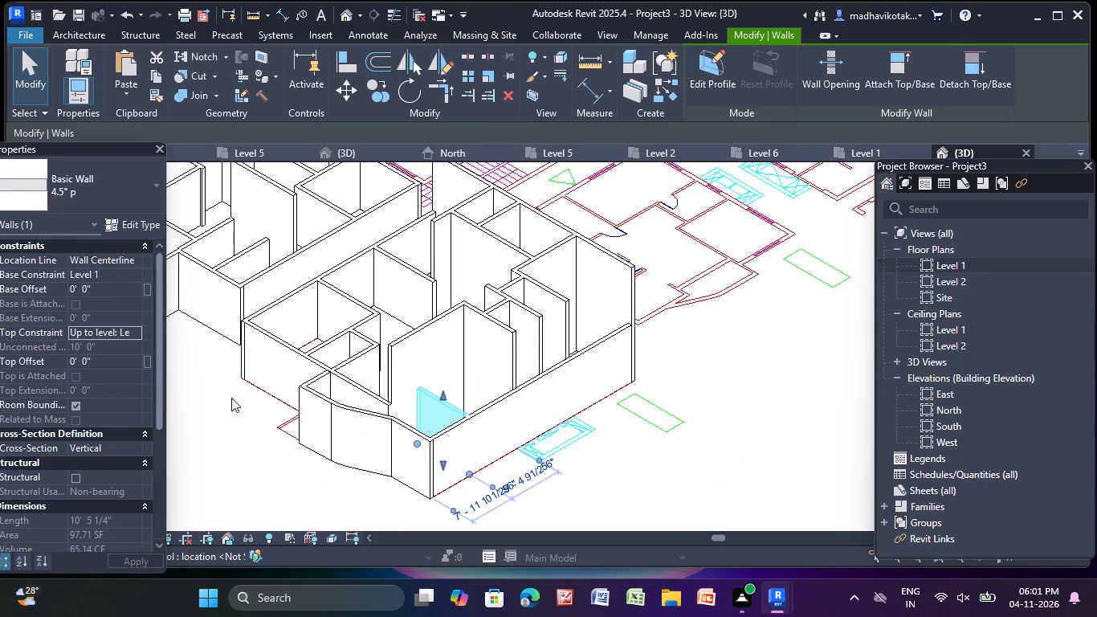
pyautogui.click(231, 398)
pyautogui.click(442, 340)
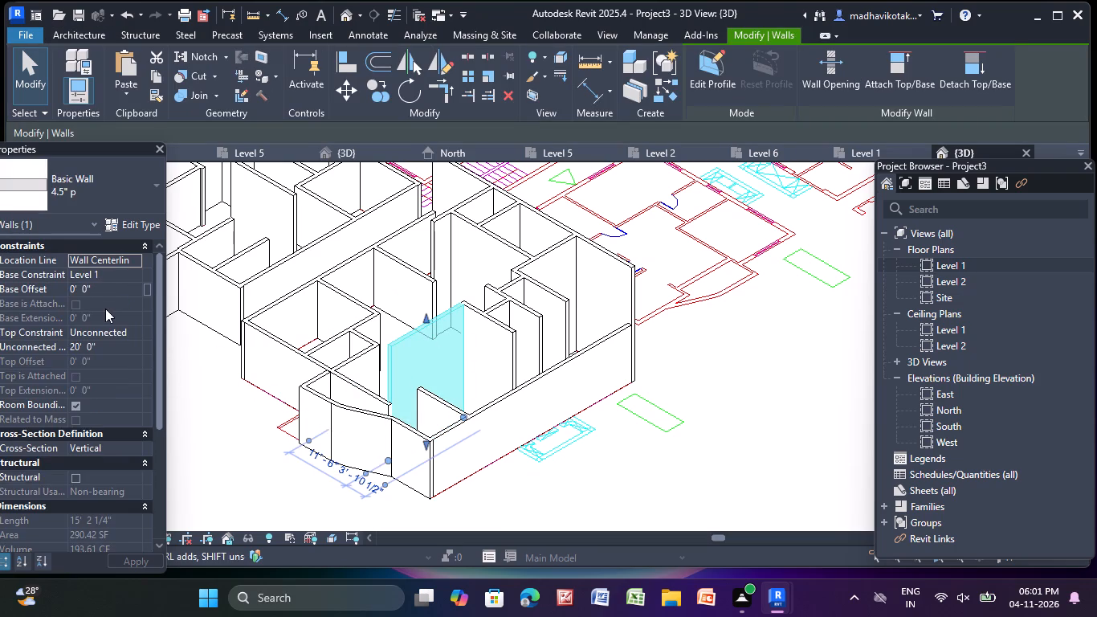
pyautogui.click(134, 333)
pyautogui.click(123, 373)
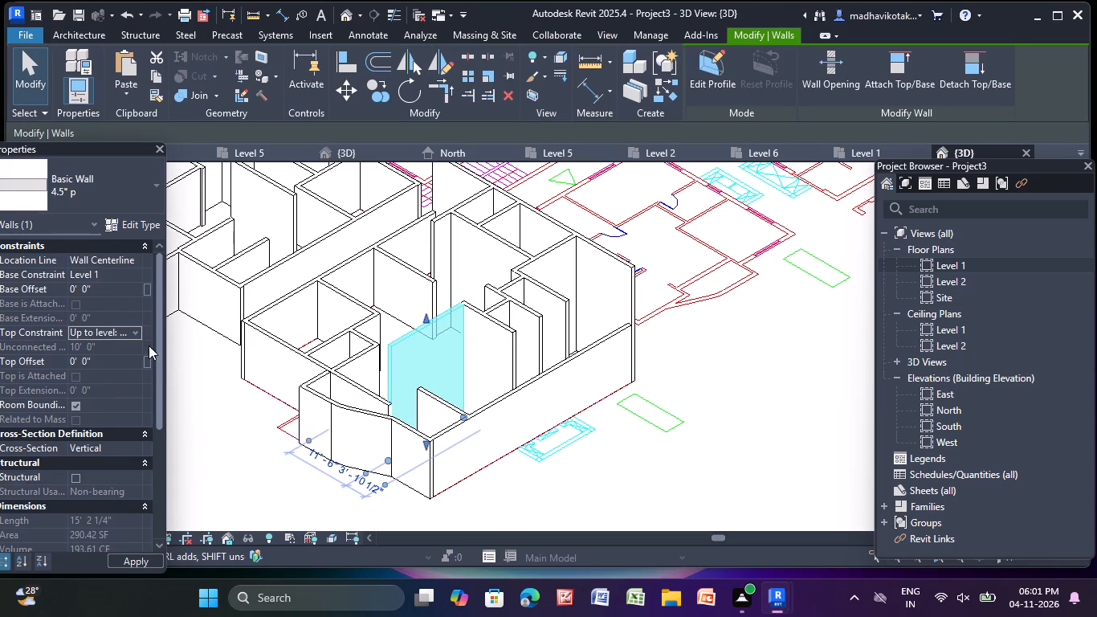
pyautogui.click(280, 289)
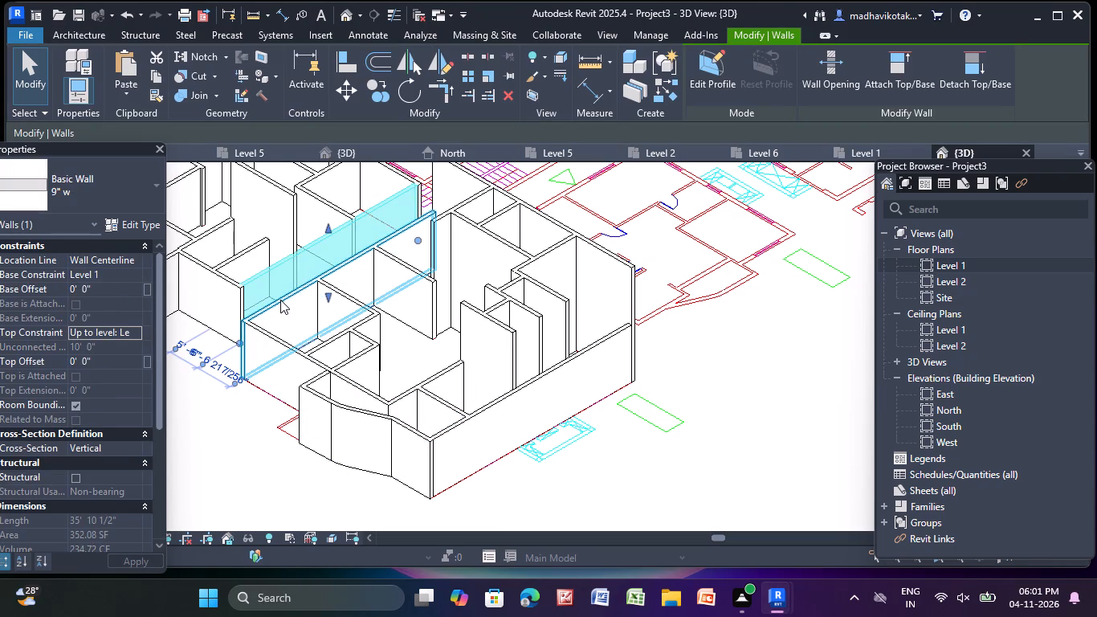
pyautogui.press('Escape')
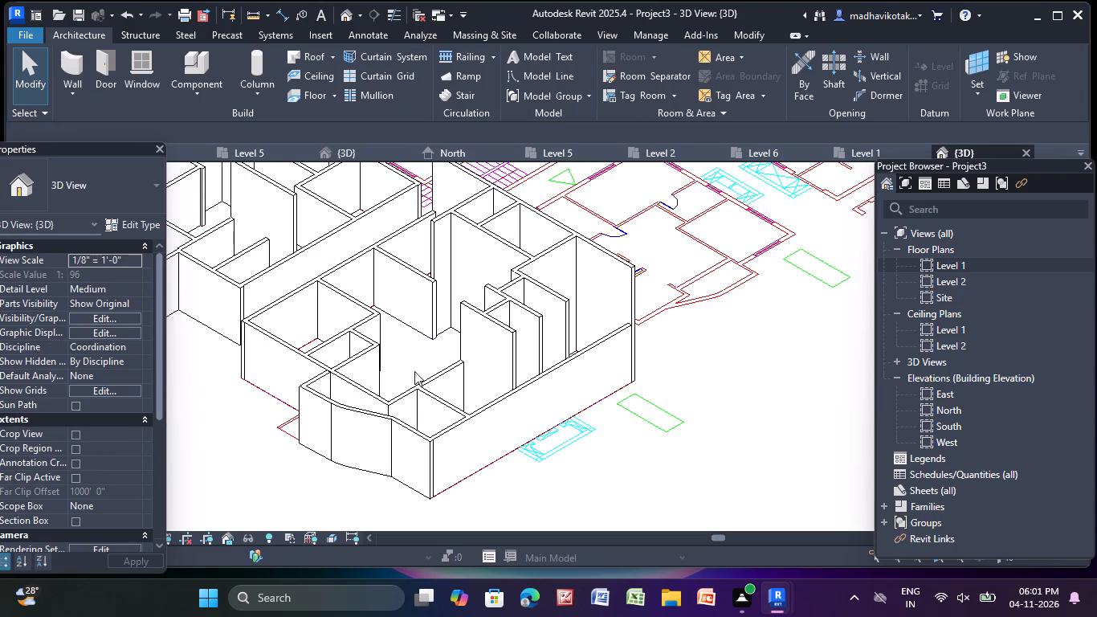
# Constrain the top of the second 10' 5 1/4" cross wall along the long outer wall, counted from the kitchen-side corner, to Level 2.
pyautogui.click(417, 315)
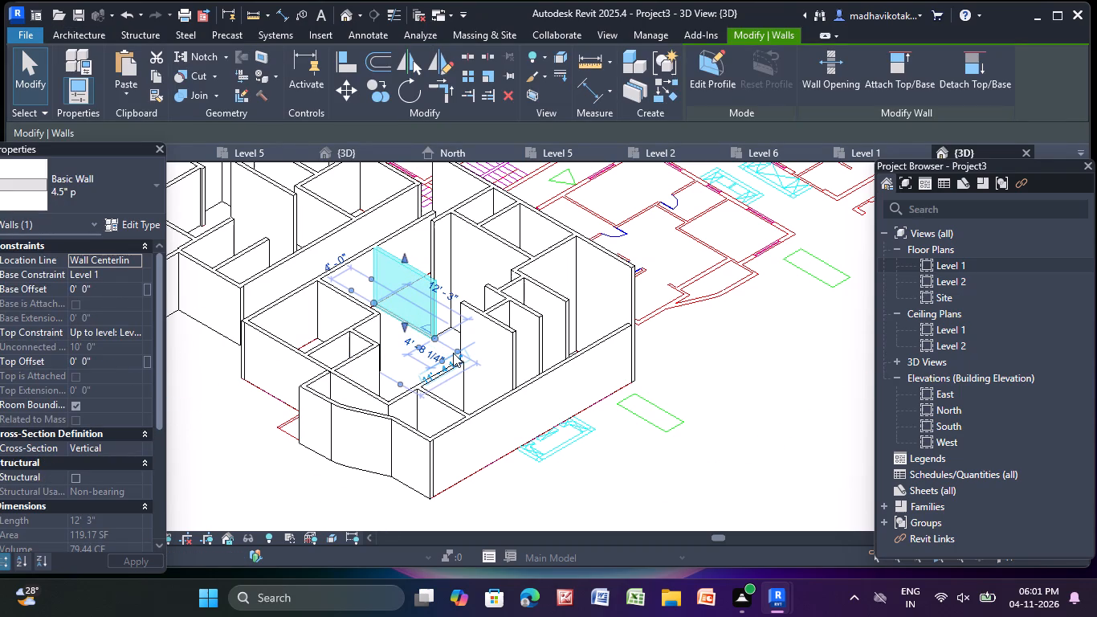
pyautogui.moveTo(482, 360); pyautogui.dragTo(467, 382)
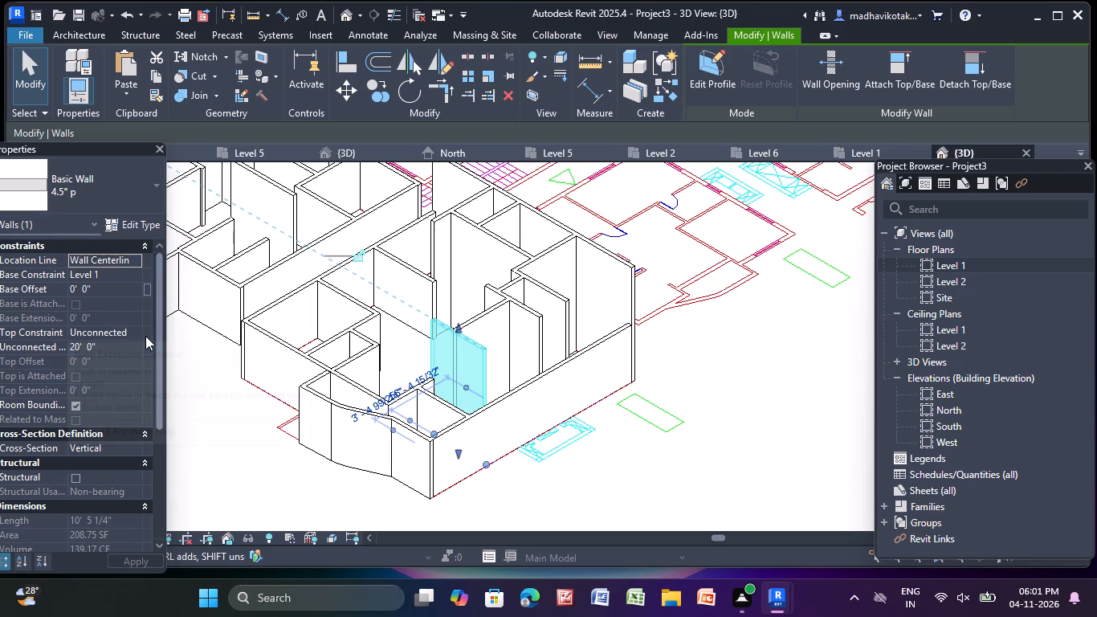
pyautogui.click(126, 329)
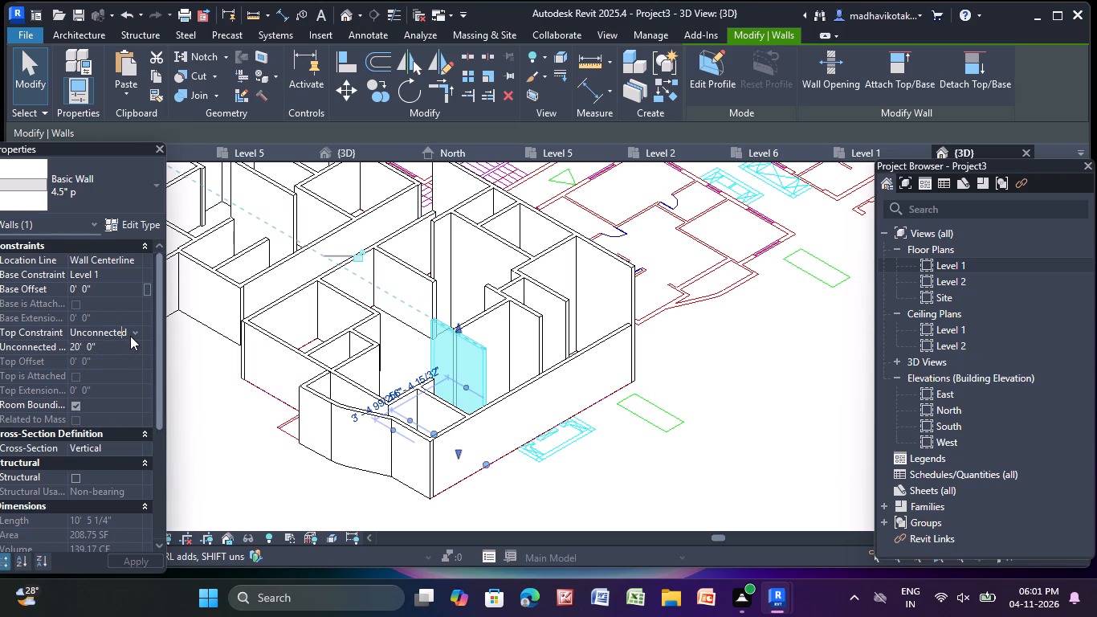
pyautogui.click(130, 336)
pyautogui.click(135, 376)
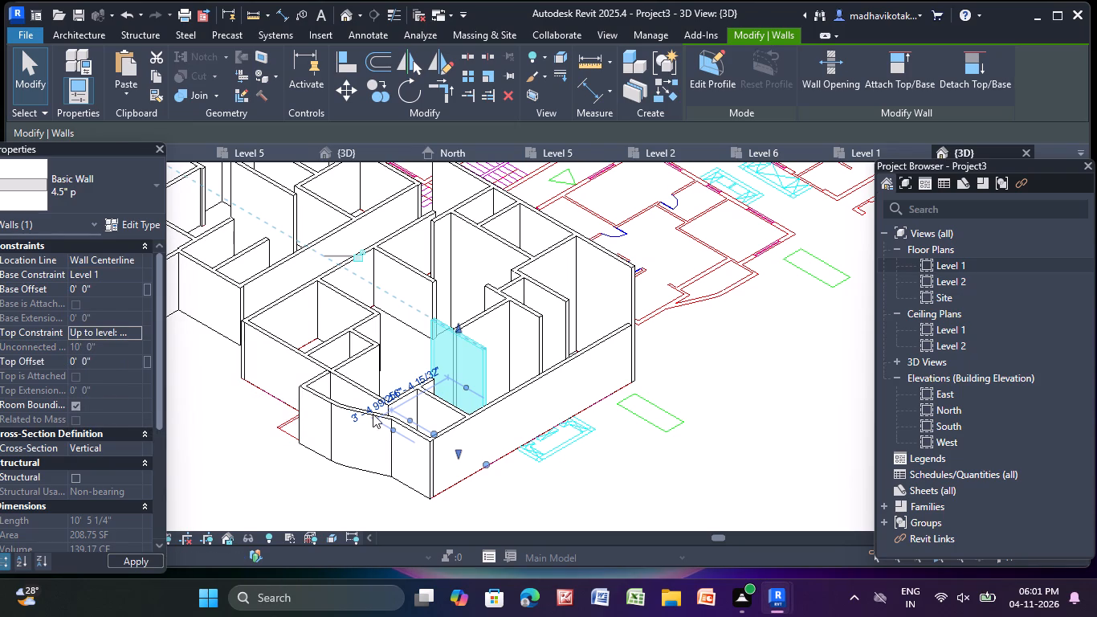
pyautogui.click(617, 452)
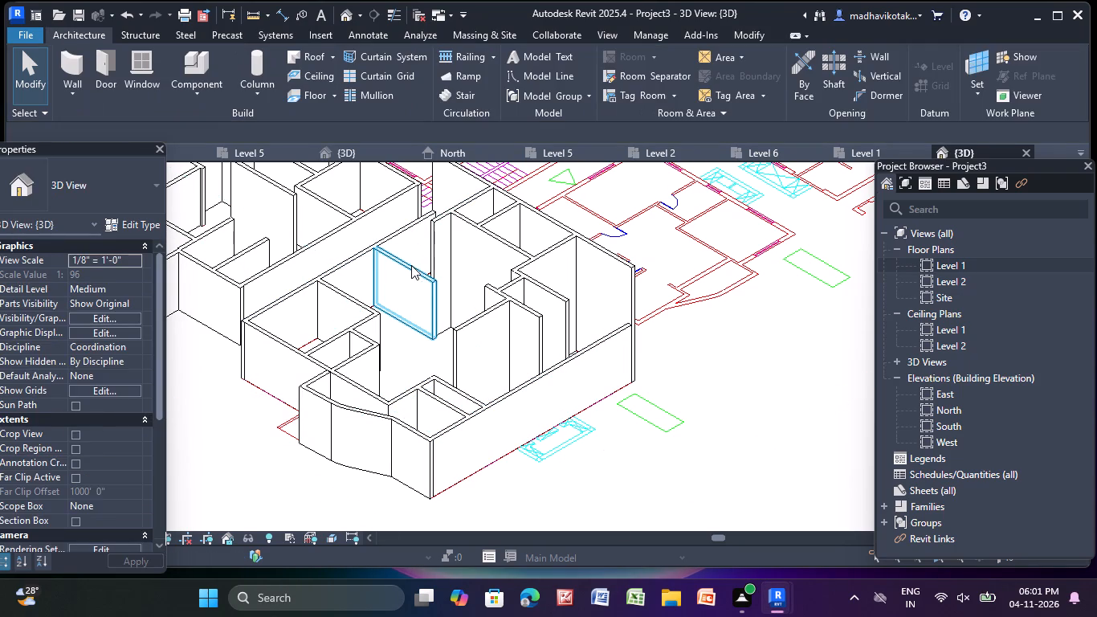
# Set the top constraint of the 12' 6 3/4" interior wall at the unit's middle, parallel to the long outer wall, to Up to level: Level 2.
pyautogui.click(411, 265)
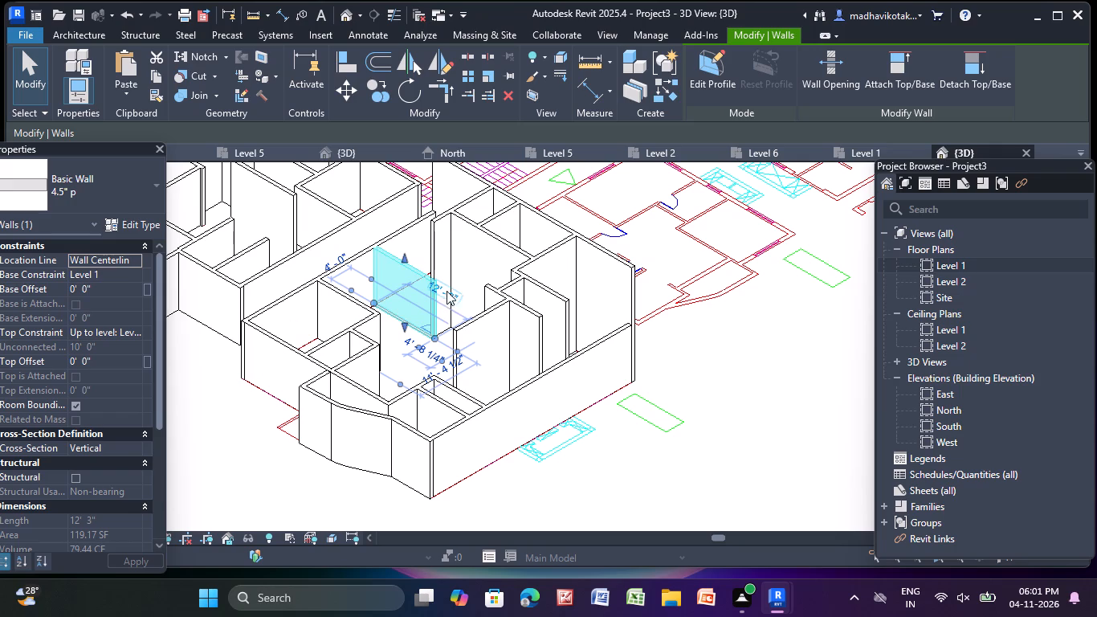
pyautogui.click(442, 243)
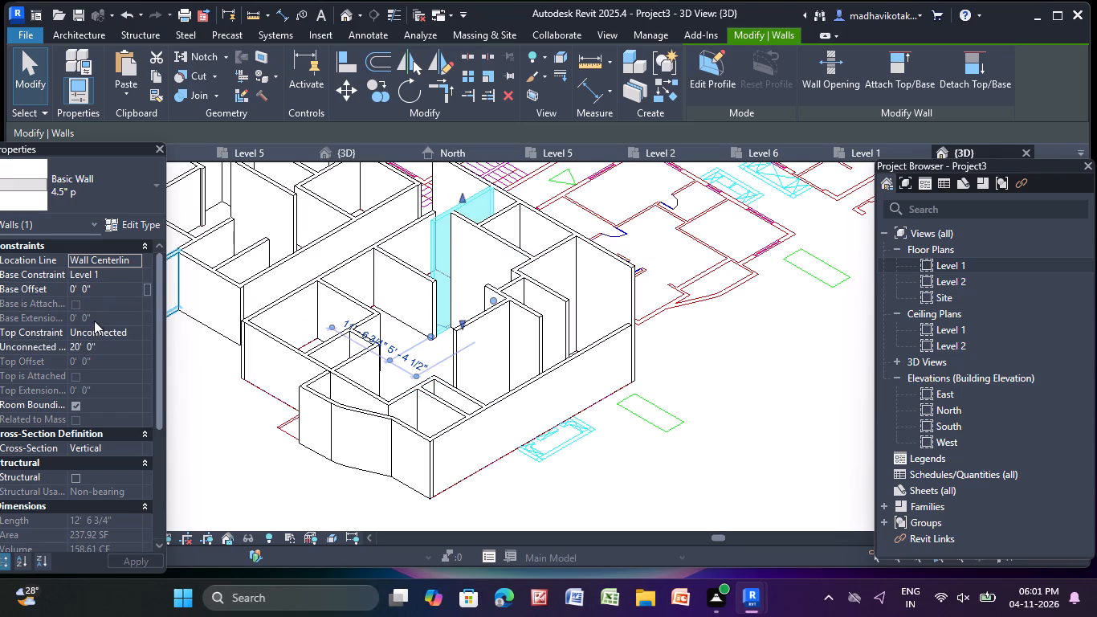
pyautogui.click(133, 333)
pyautogui.click(127, 369)
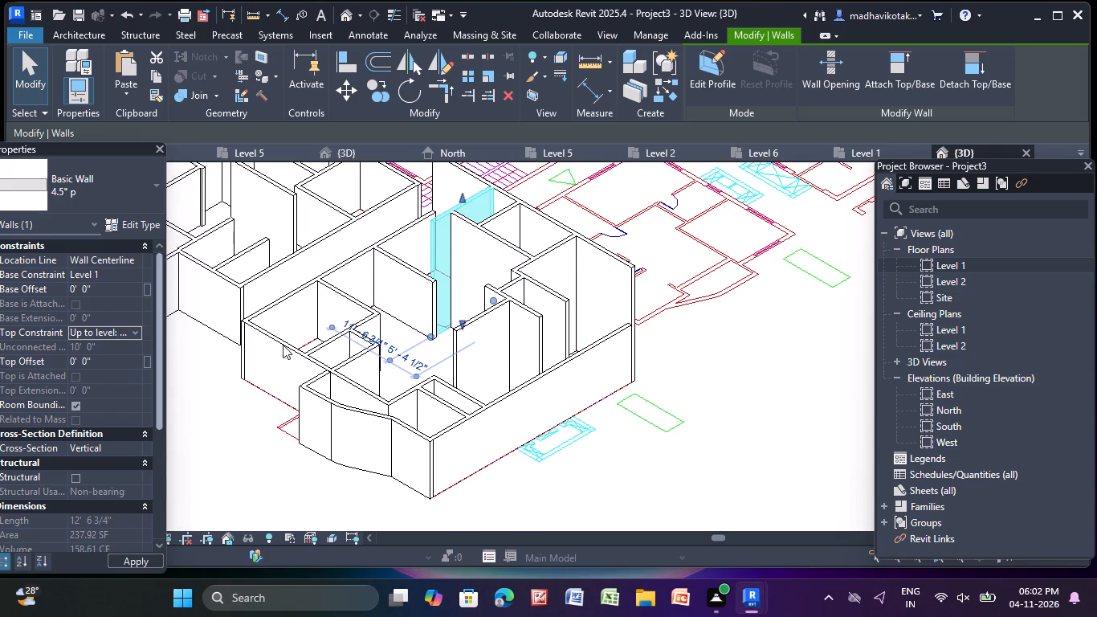
# Constrain the tops of the 11' 3" and 11' 0 3/4" cross walls of the small rooms along the long outer wall to Level 2.
pyautogui.click(521, 321)
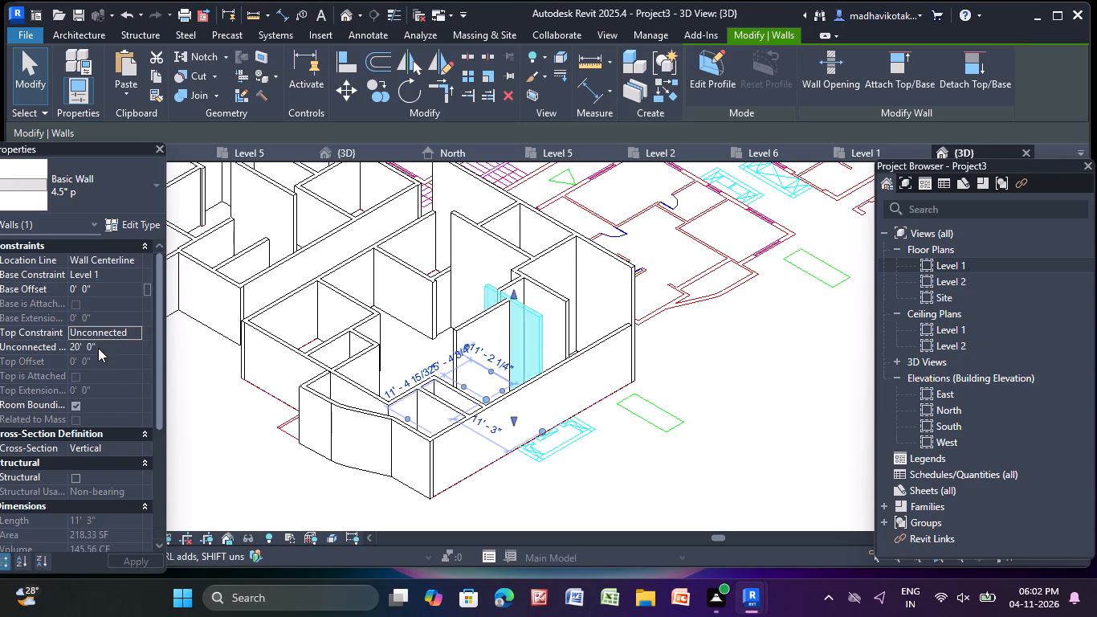
pyautogui.click(133, 332)
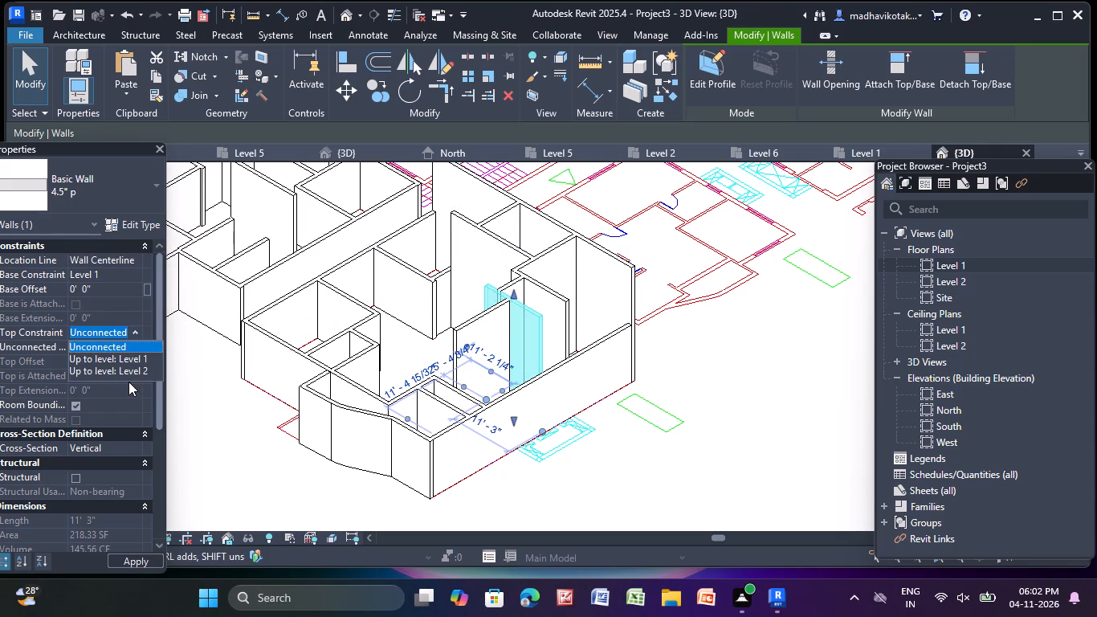
pyautogui.click(137, 366)
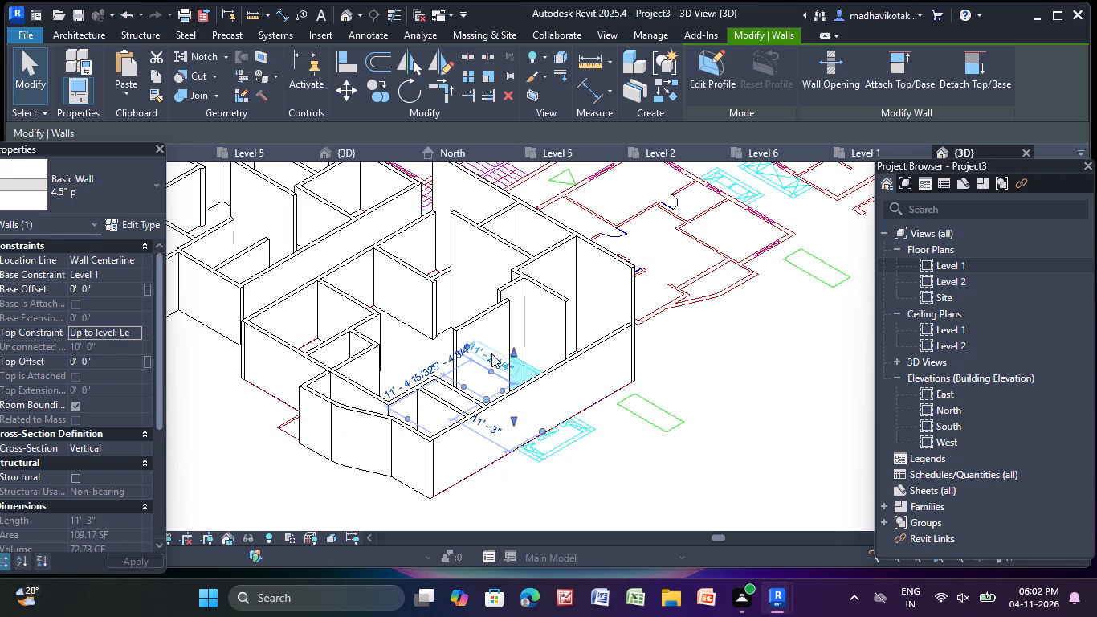
pyautogui.click(573, 317)
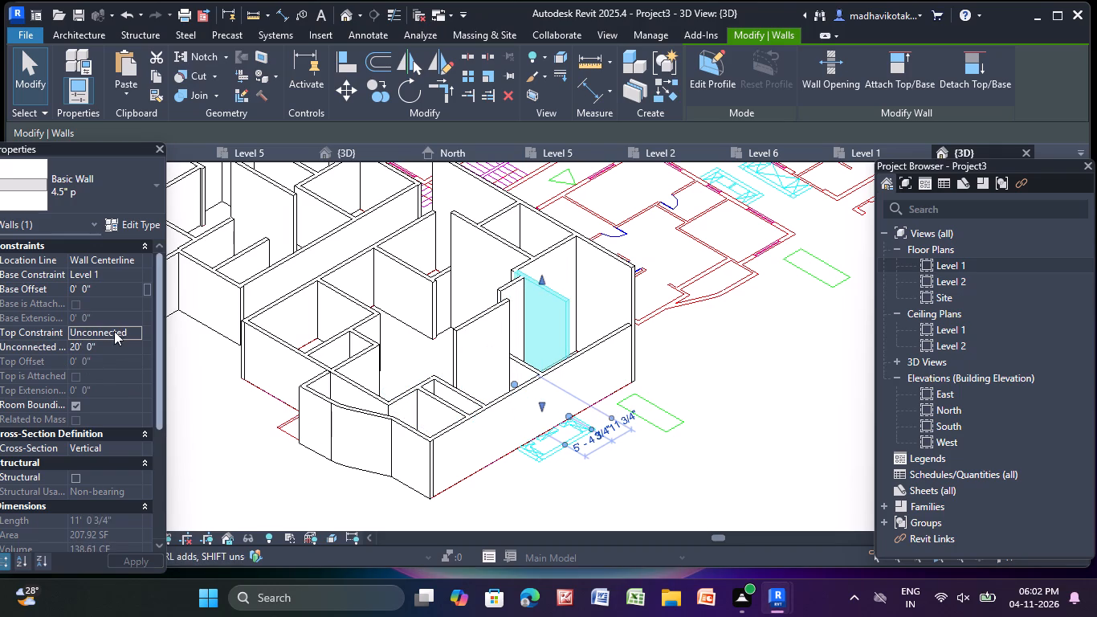
pyautogui.click(131, 333)
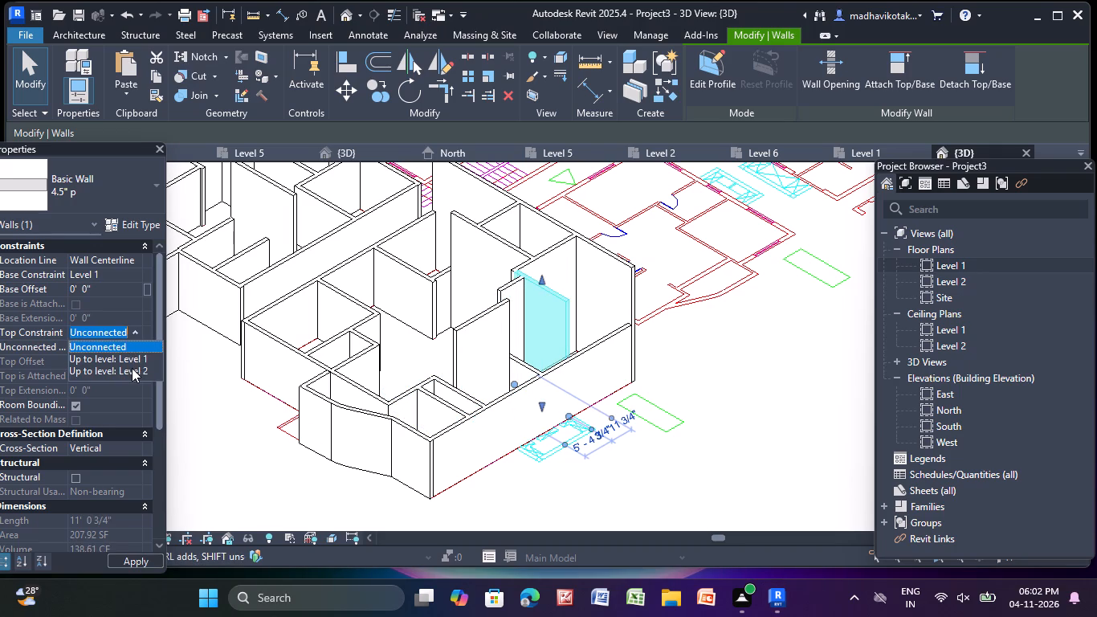
pyautogui.click(132, 368)
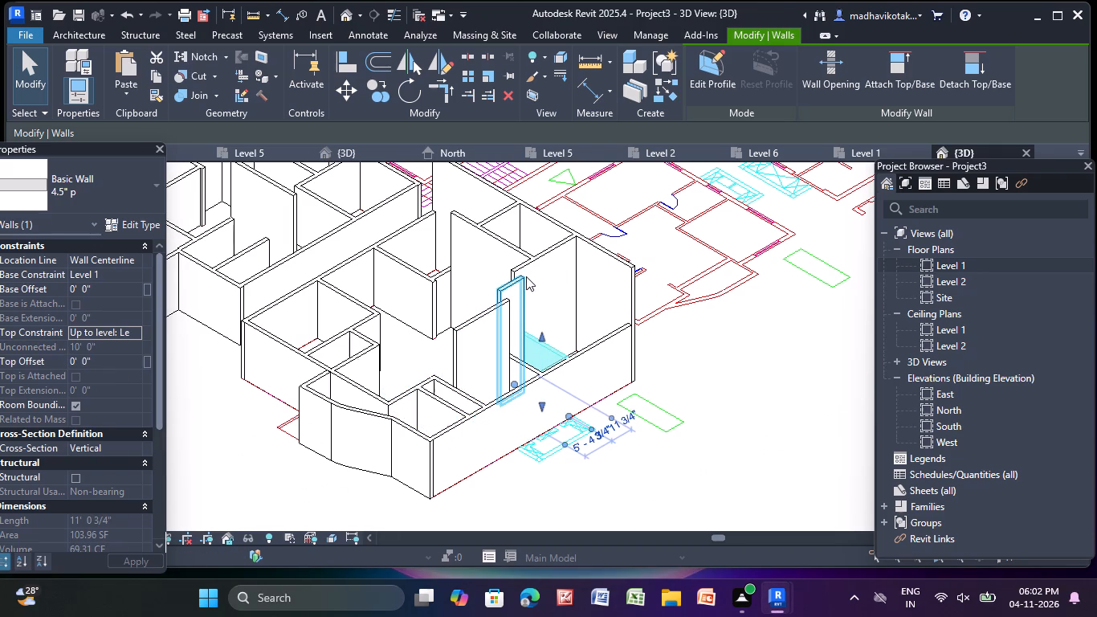
# Constrain the tops of the short 5' 4 3/4" wall and the longer 4.5" wall in line with it, fronting the small rooms, to Level 2.
pyautogui.click(509, 283)
pyautogui.click(141, 331)
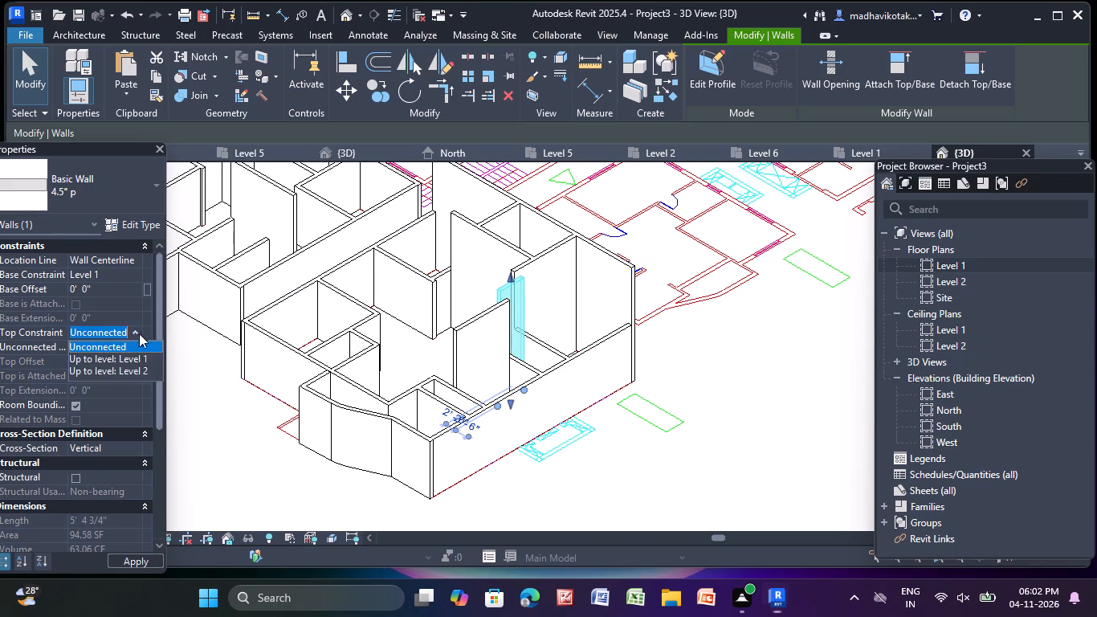
pyautogui.click(145, 376)
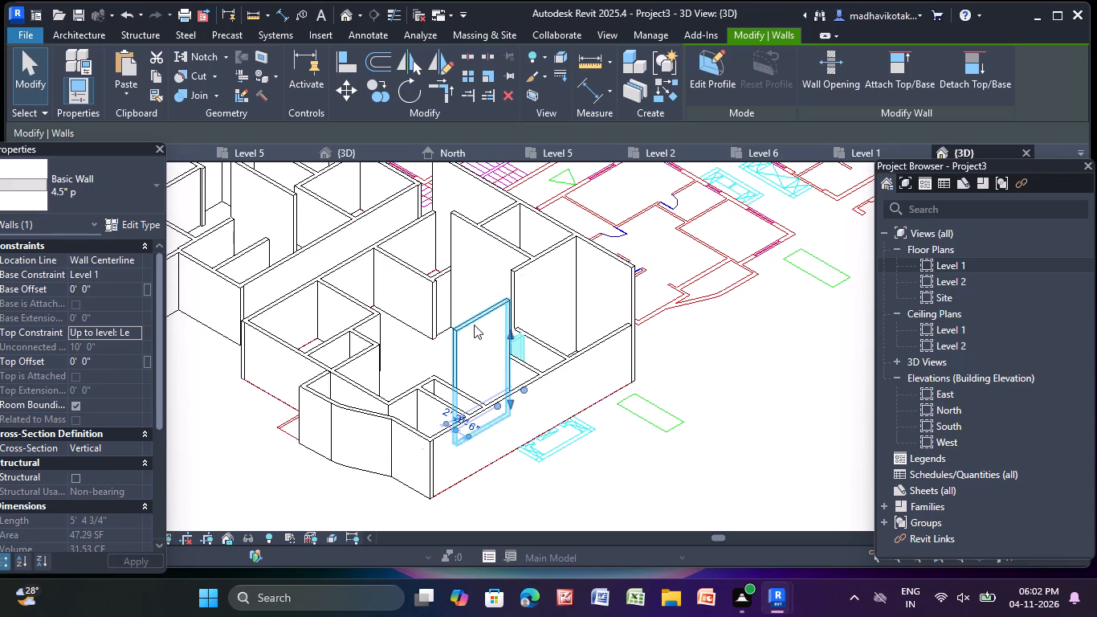
pyautogui.click(474, 325)
pyautogui.click(131, 331)
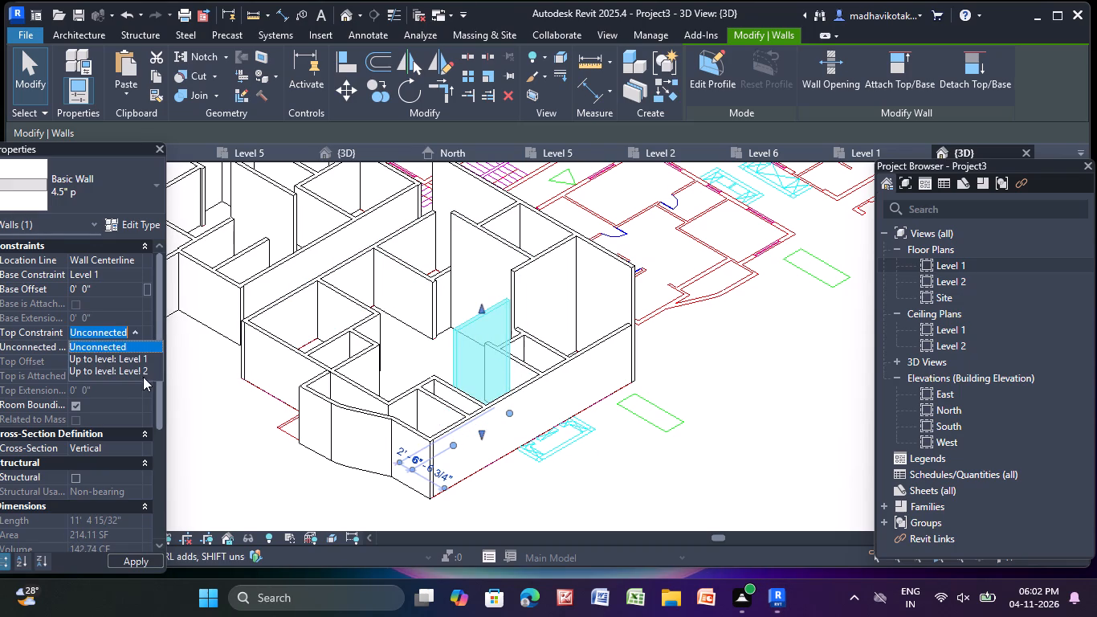
pyautogui.click(142, 374)
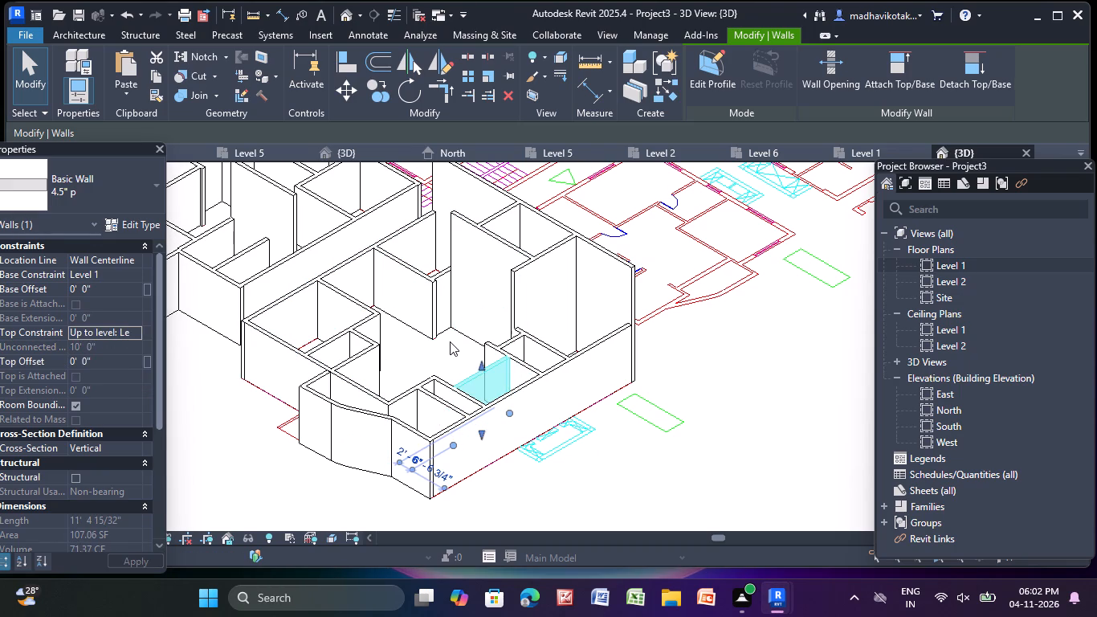
pyautogui.click(449, 341)
# Constrain the top of the 16' 9" interior wall, parallel to the 40' 1 1/2" outer wall, to Level 2.
pyautogui.click(421, 310)
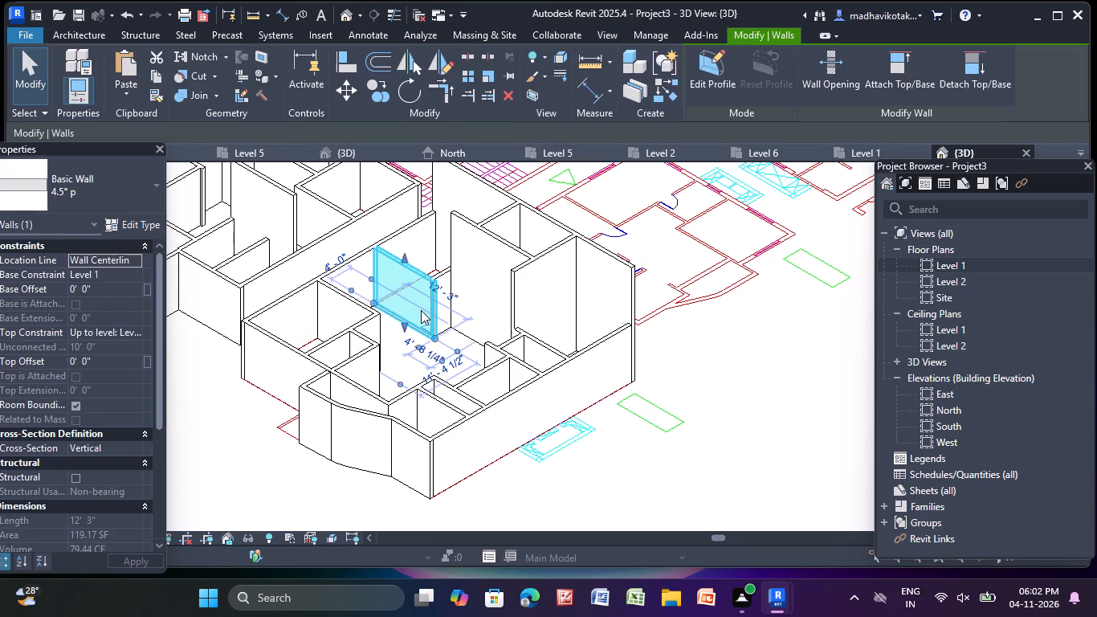
pyautogui.click(370, 326)
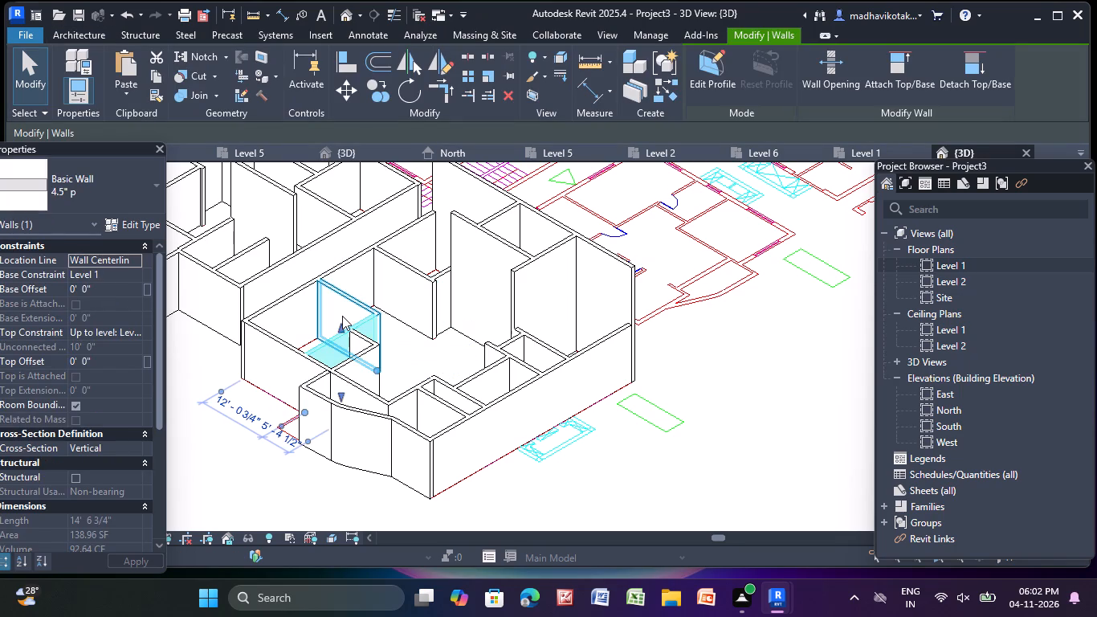
pyautogui.click(339, 315)
pyautogui.click(485, 291)
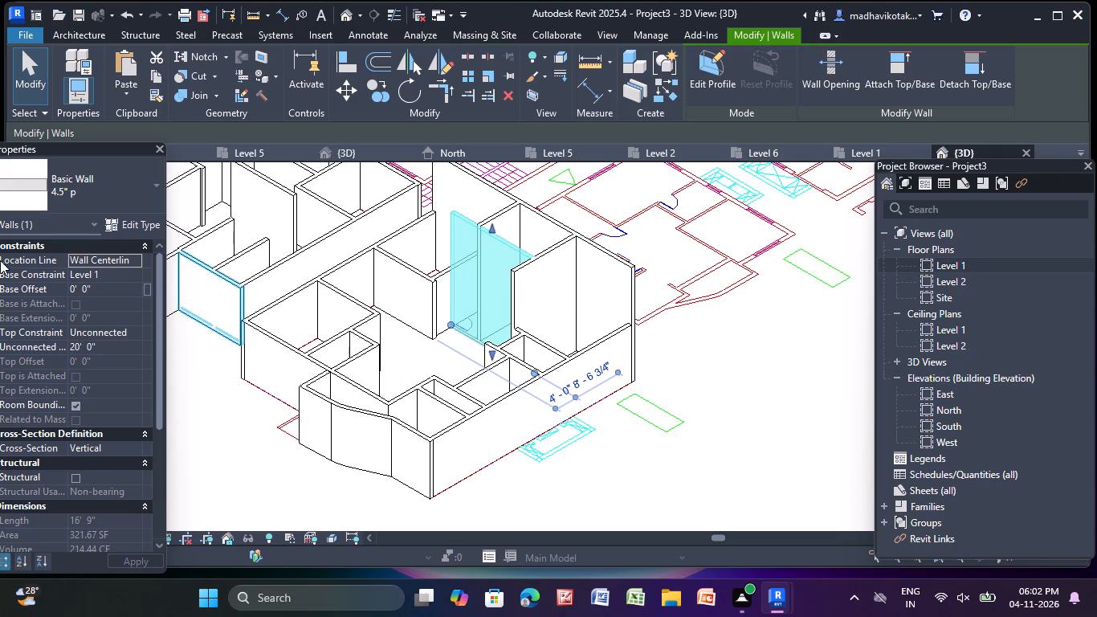
pyautogui.click(133, 334)
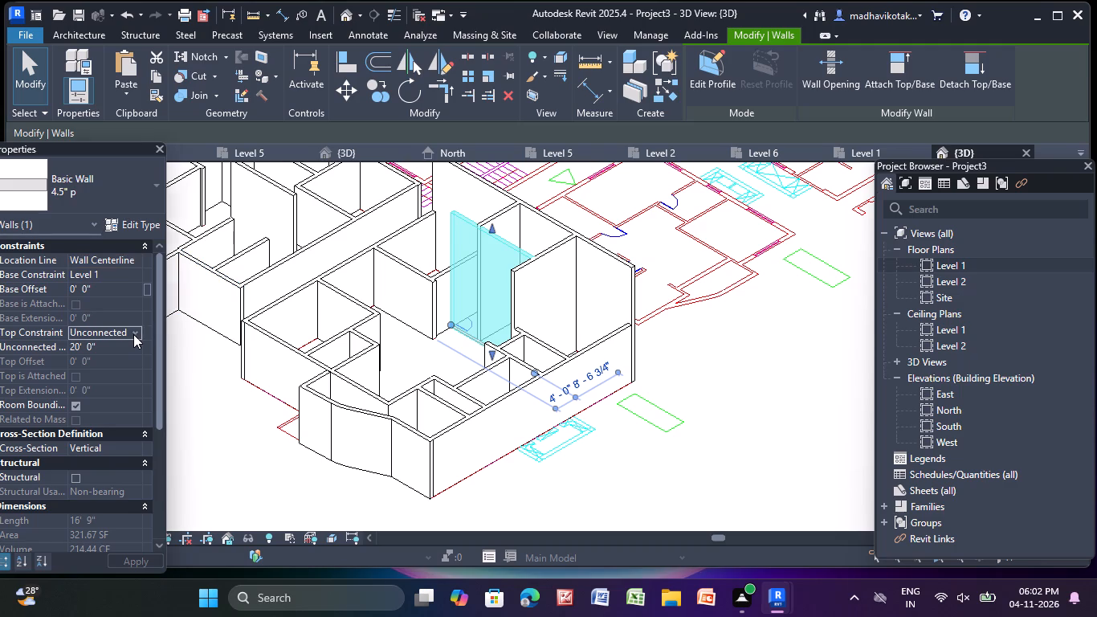
pyautogui.click(124, 369)
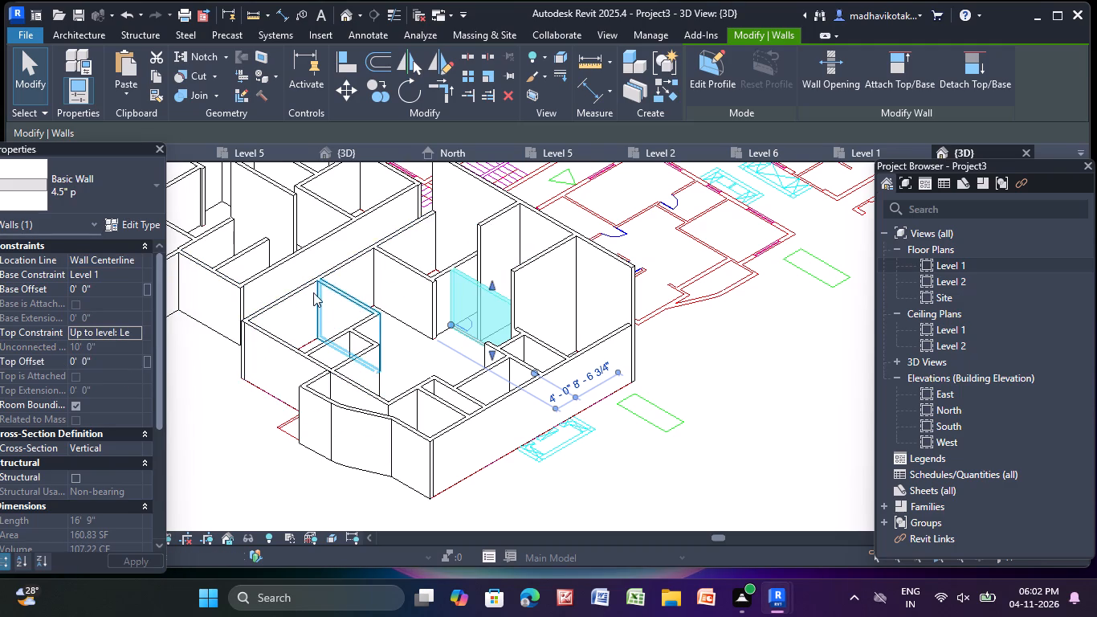
# Constrain the top of the 8' 6 3/4" cross wall between the 16' 9" interior wall and the outer wall to Level 2.
pyautogui.moveTo(313, 292); pyautogui.dragTo(105, 291, button='middle')
pyautogui.moveTo(333, 283); pyautogui.dragTo(472, 289, button='middle')
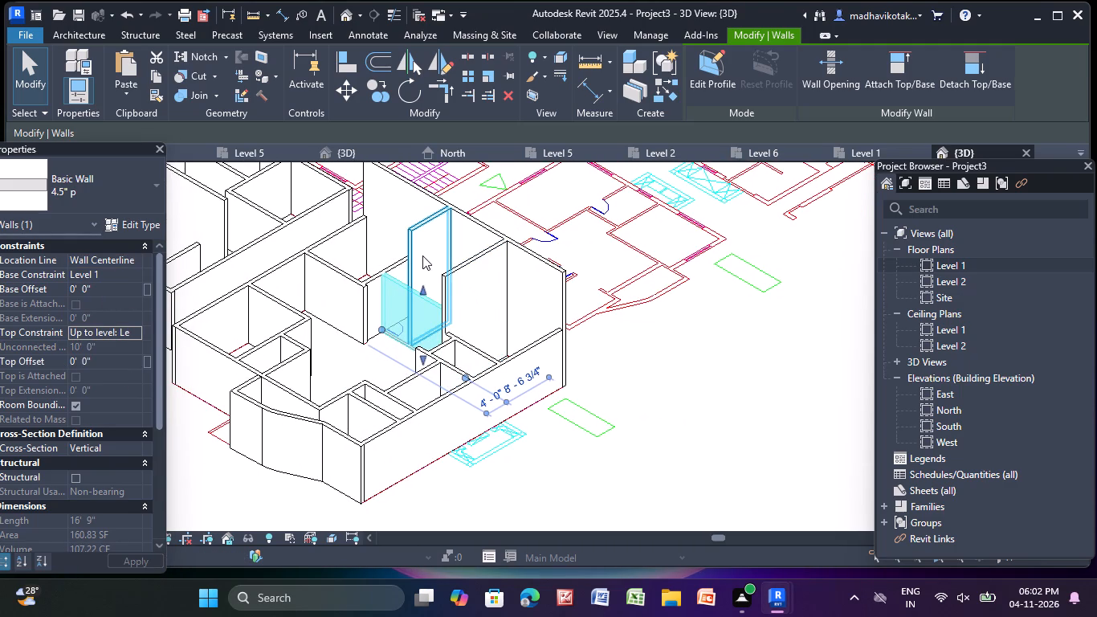
pyautogui.click(422, 255)
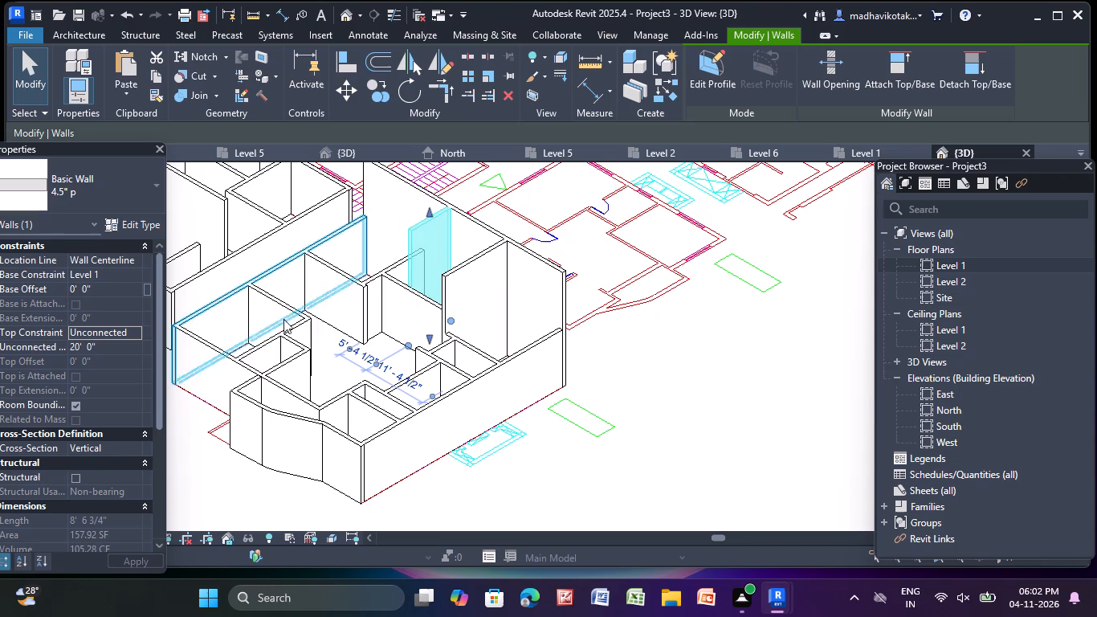
pyautogui.click(131, 335)
pyautogui.click(120, 370)
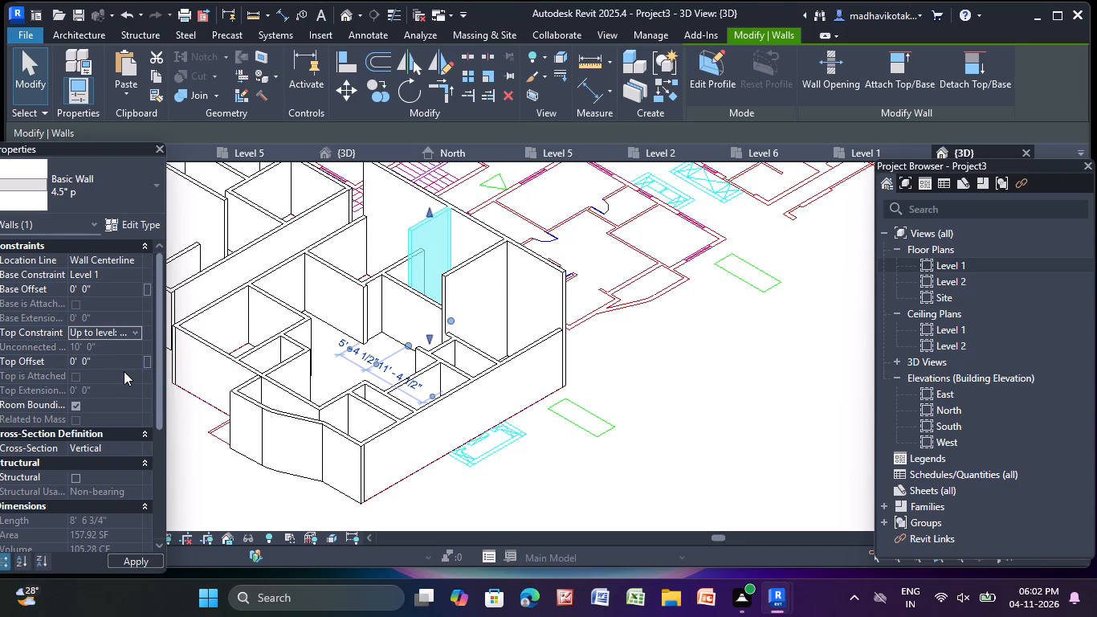
pyautogui.click(451, 486)
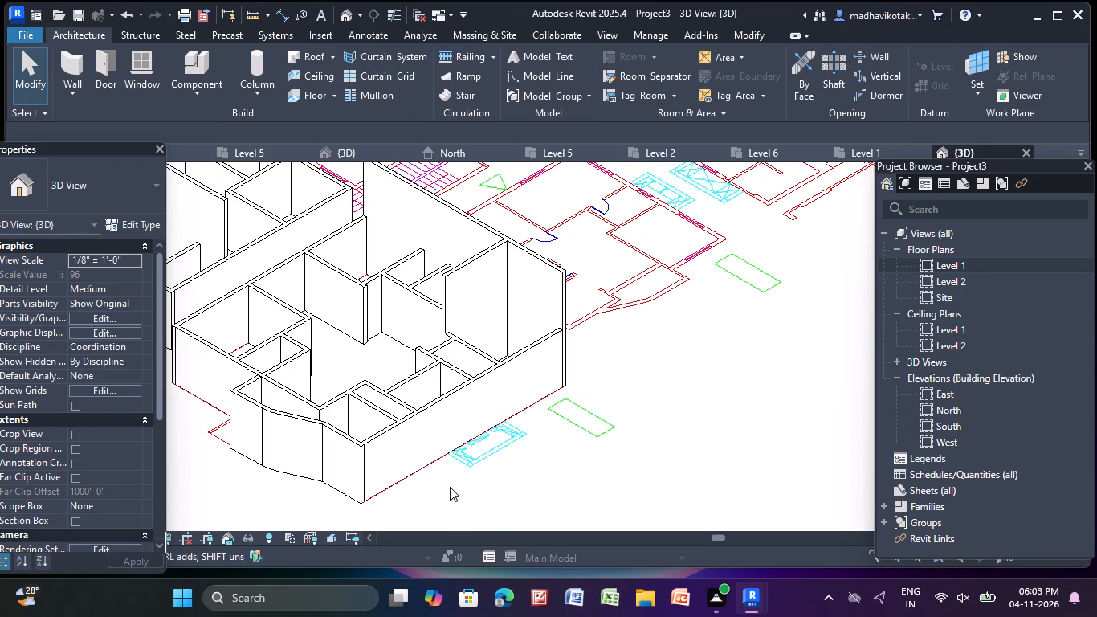
# Set the top constraint of the 40' 1 1/2" long, 9" thick outer wall to Up to level: Level 2.
pyautogui.moveTo(529, 386); pyautogui.dragTo(509, 492, button='middle')
pyautogui.click(513, 395)
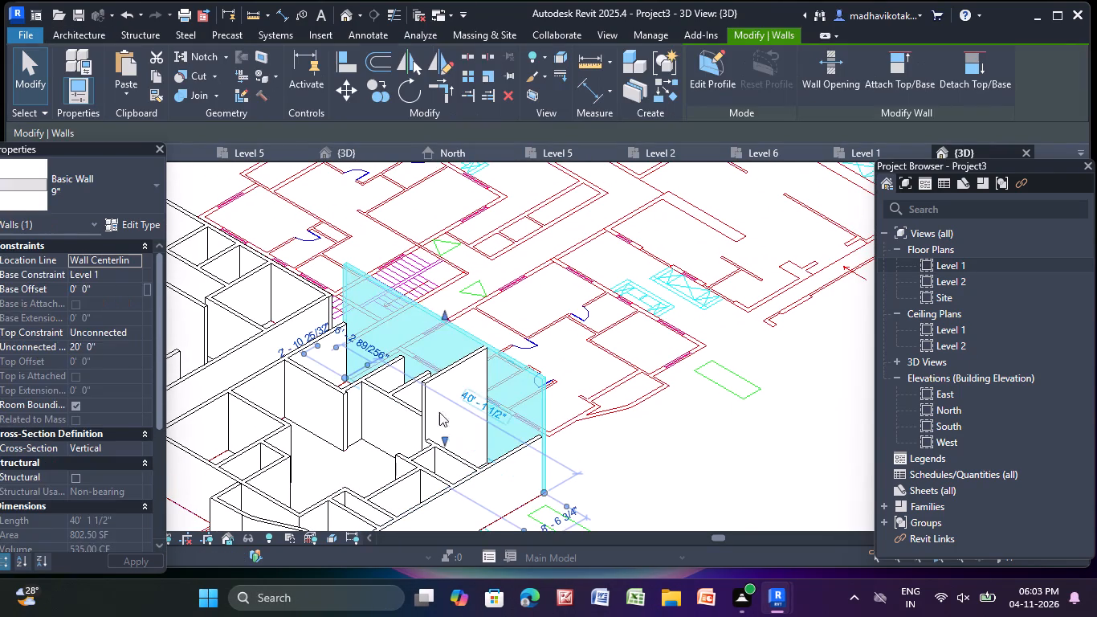
pyautogui.click(130, 337)
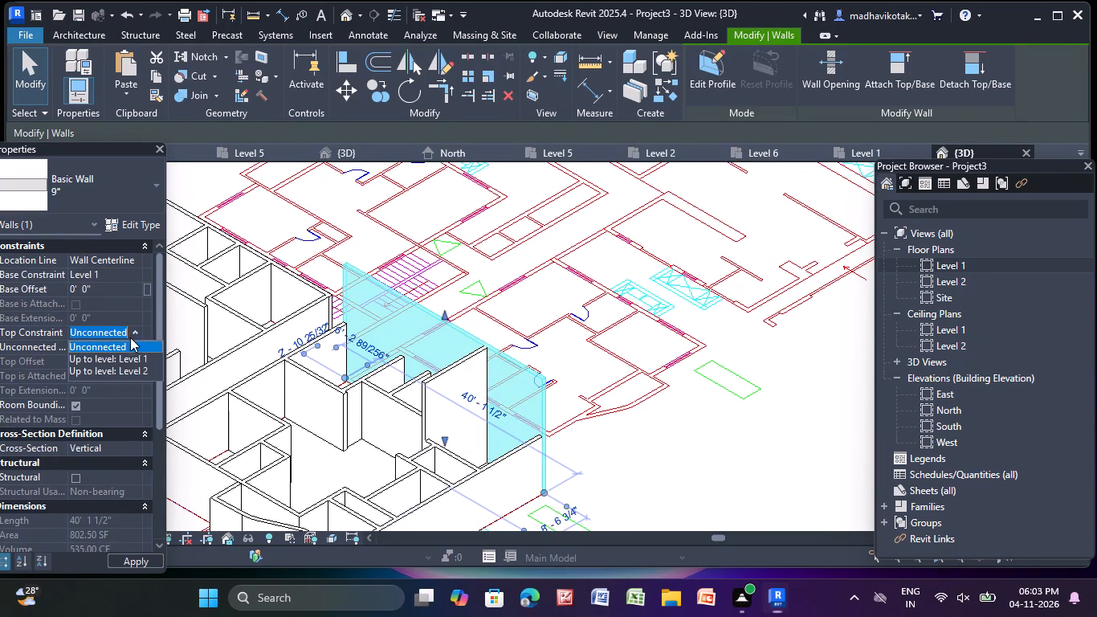
pyautogui.click(125, 374)
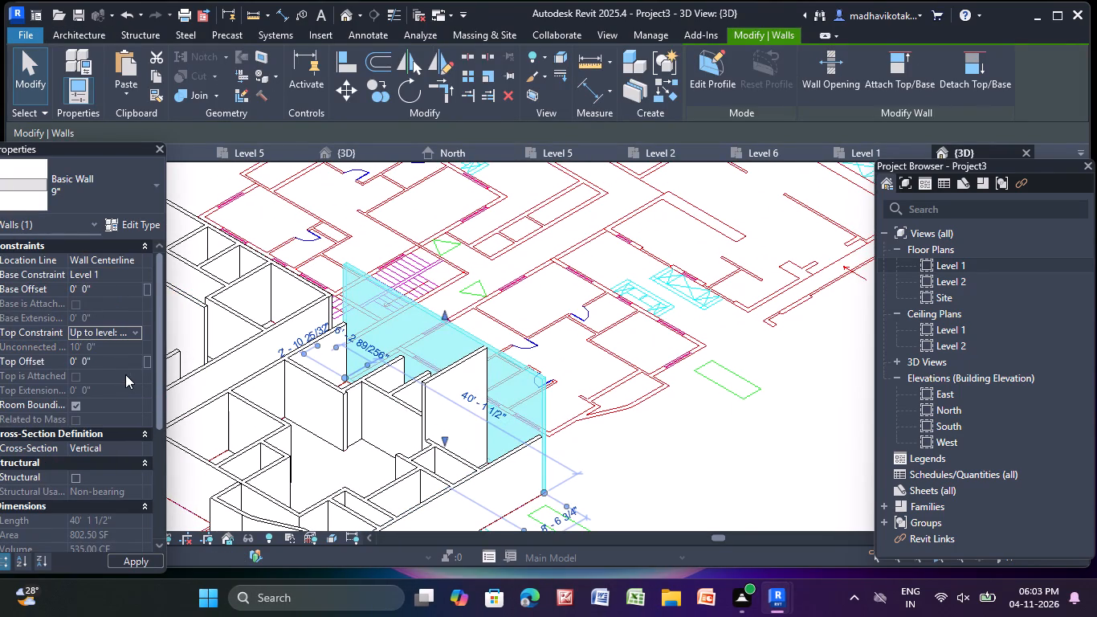
# Constrain the top of the 12' 6 1/2" cross wall meeting the 40' 1 1/2" outer wall to Level 2.
pyautogui.click(454, 391)
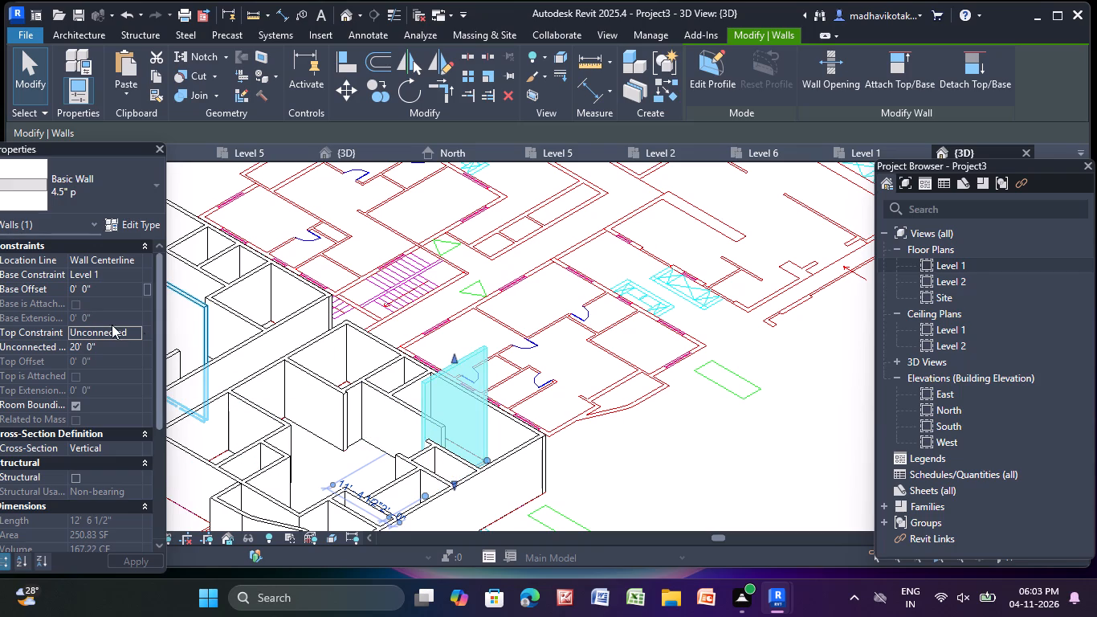
pyautogui.click(137, 335)
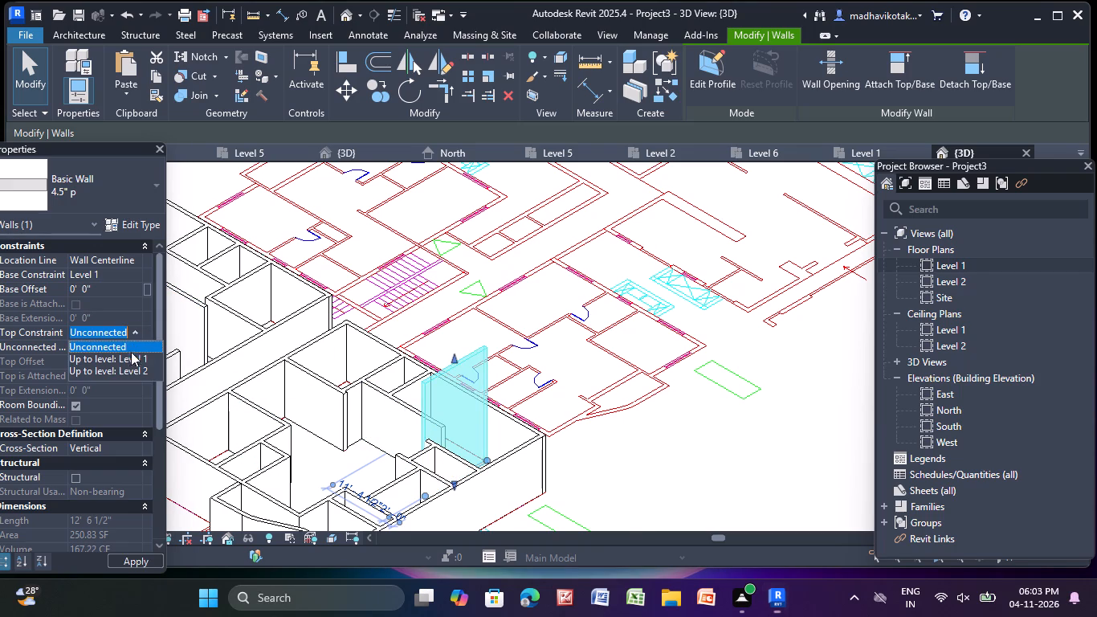
pyautogui.click(126, 367)
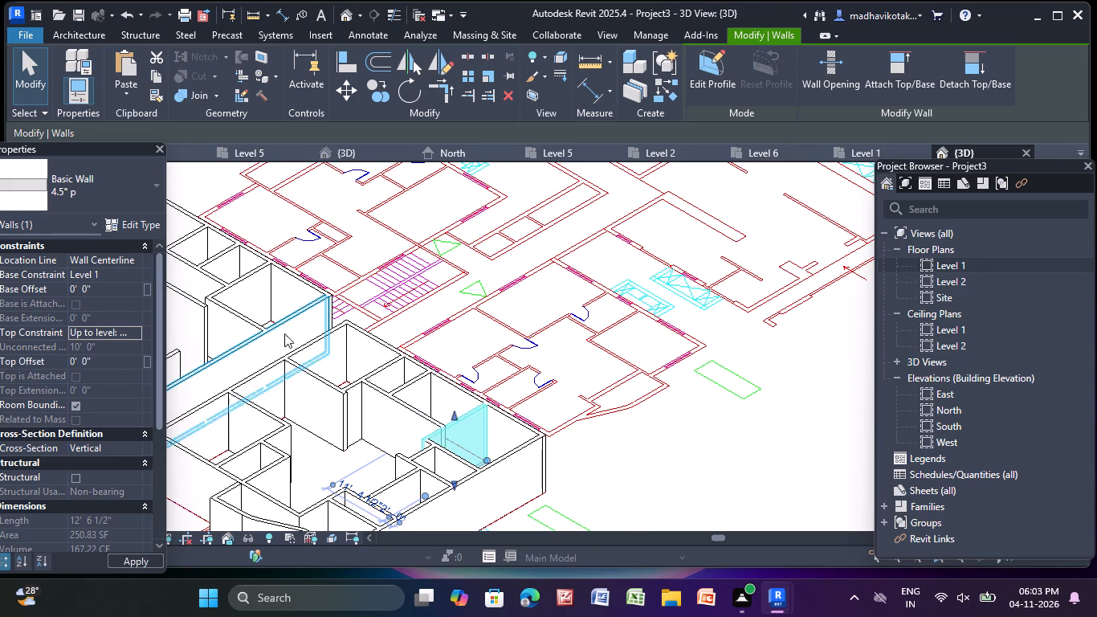
pyautogui.click(464, 323)
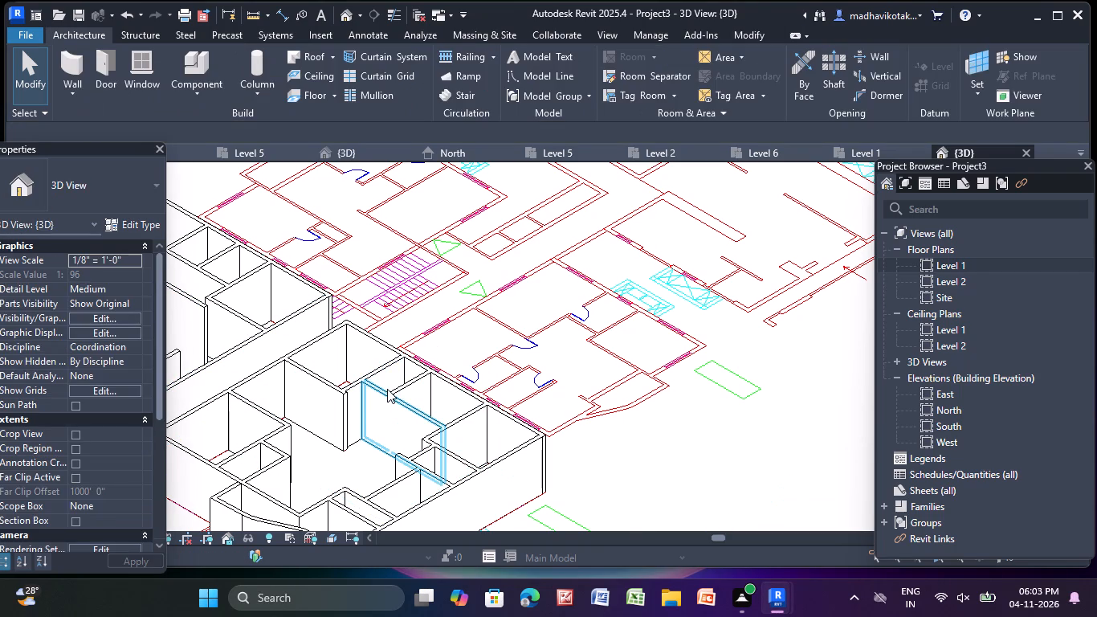
pyautogui.click(331, 405)
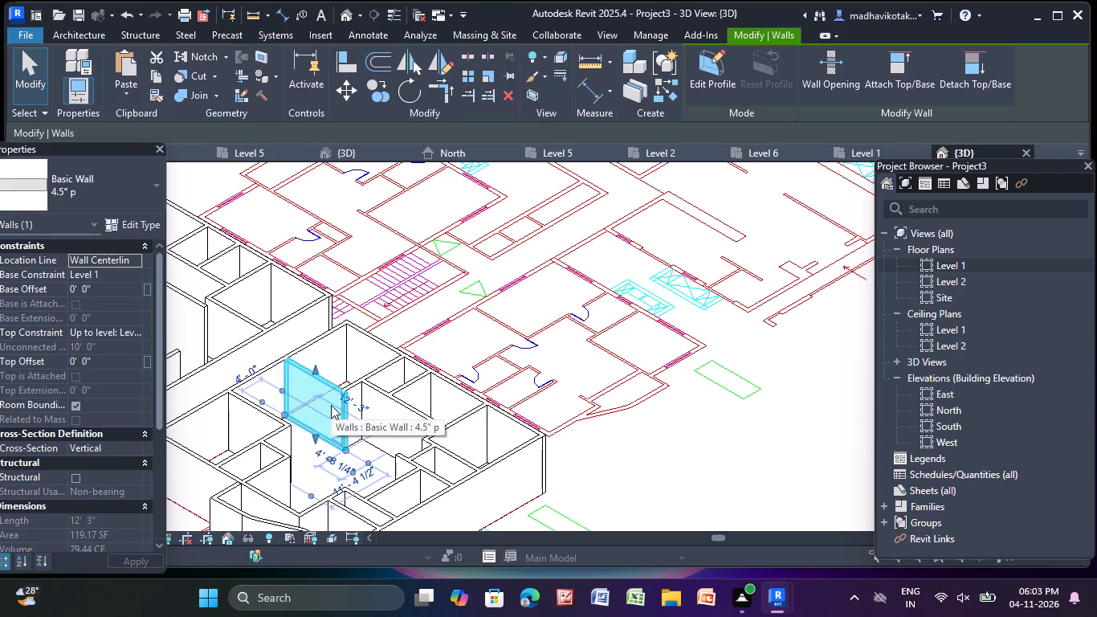
pyautogui.press('Escape')
pyautogui.scroll(-4, 358, 428)
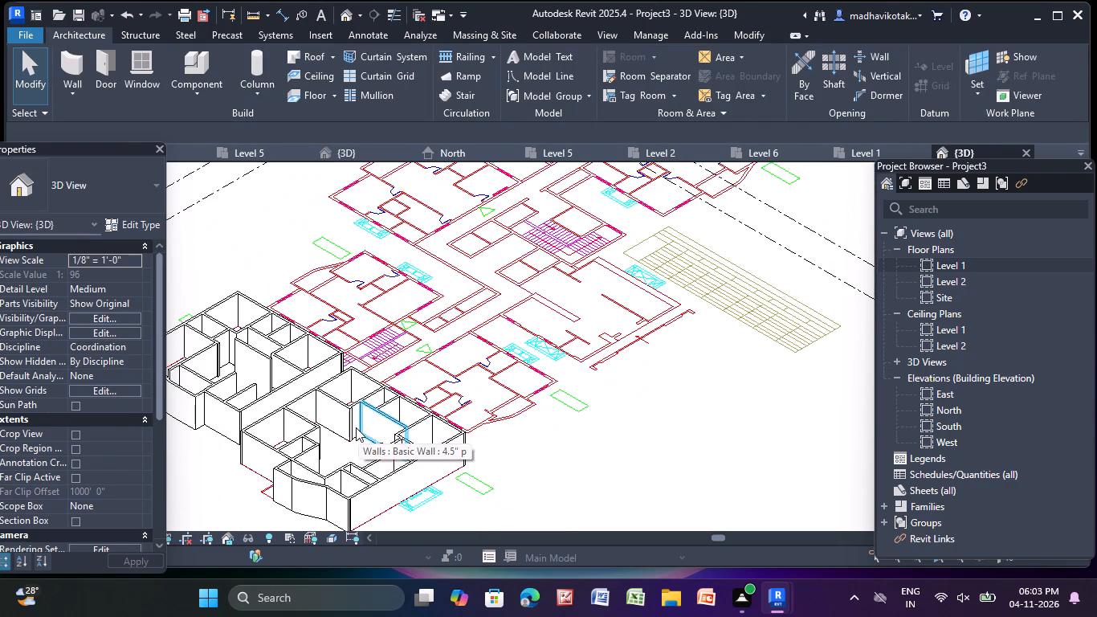
pyautogui.scroll(-4, 364, 420)
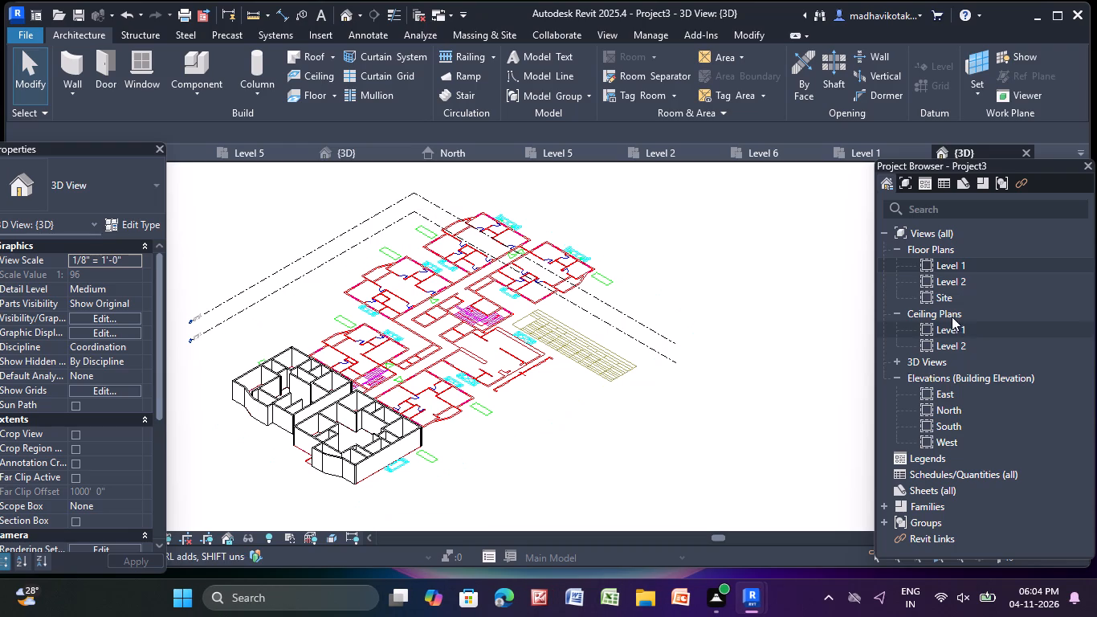
# Open the Level 1 floor plan and locate the 1292sft unit.
pyautogui.doubleClick(948, 265)
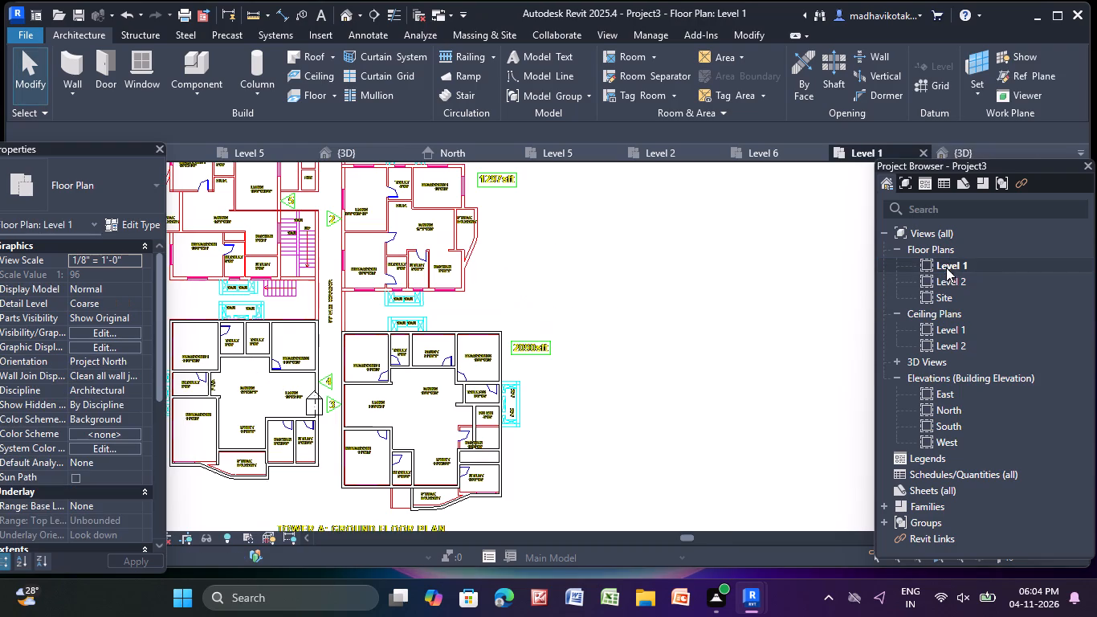
pyautogui.scroll(-3, 415, 407)
pyautogui.moveTo(423, 398); pyautogui.dragTo(482, 448, button='middle')
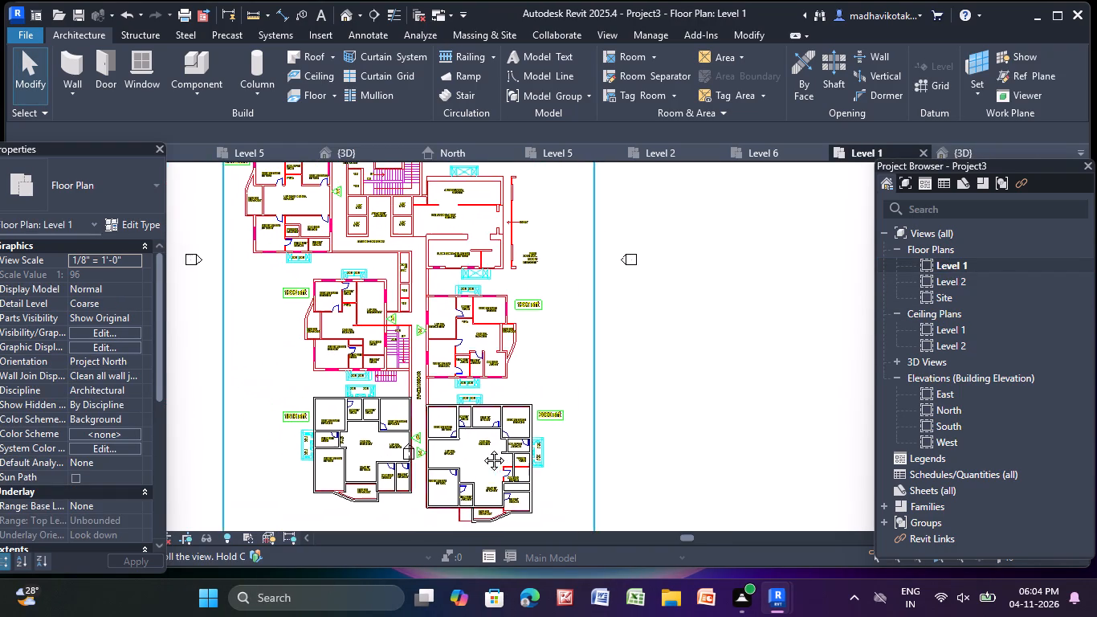
pyautogui.moveTo(482, 448); pyautogui.dragTo(481, 447, button='middle')
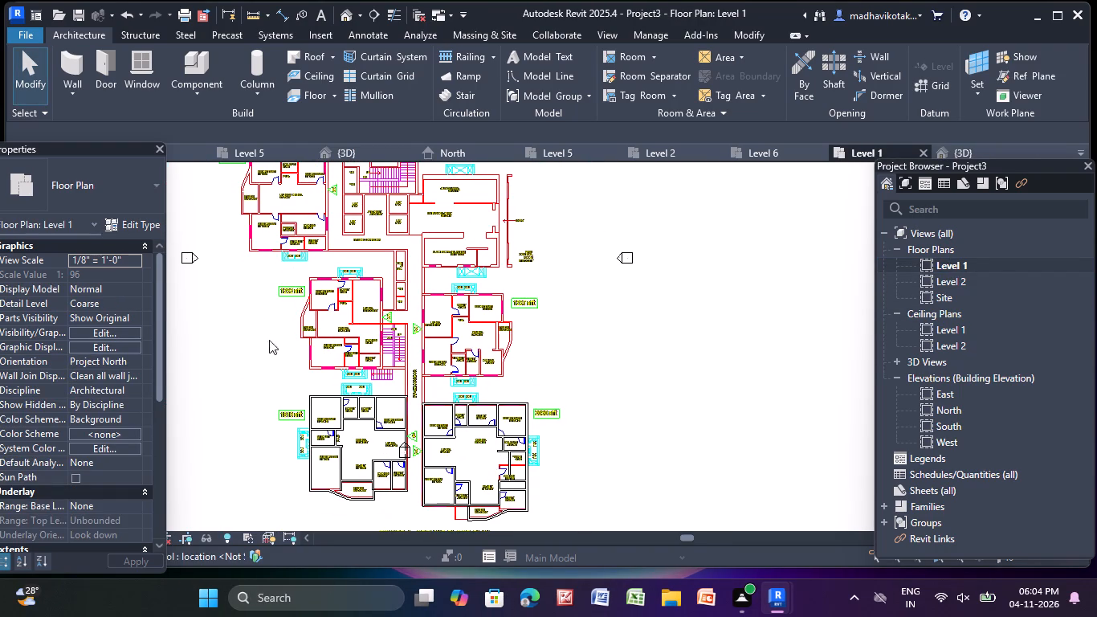
pyautogui.scroll(4, 303, 378)
pyautogui.moveTo(402, 386); pyautogui.dragTo(406, 422, button='middle')
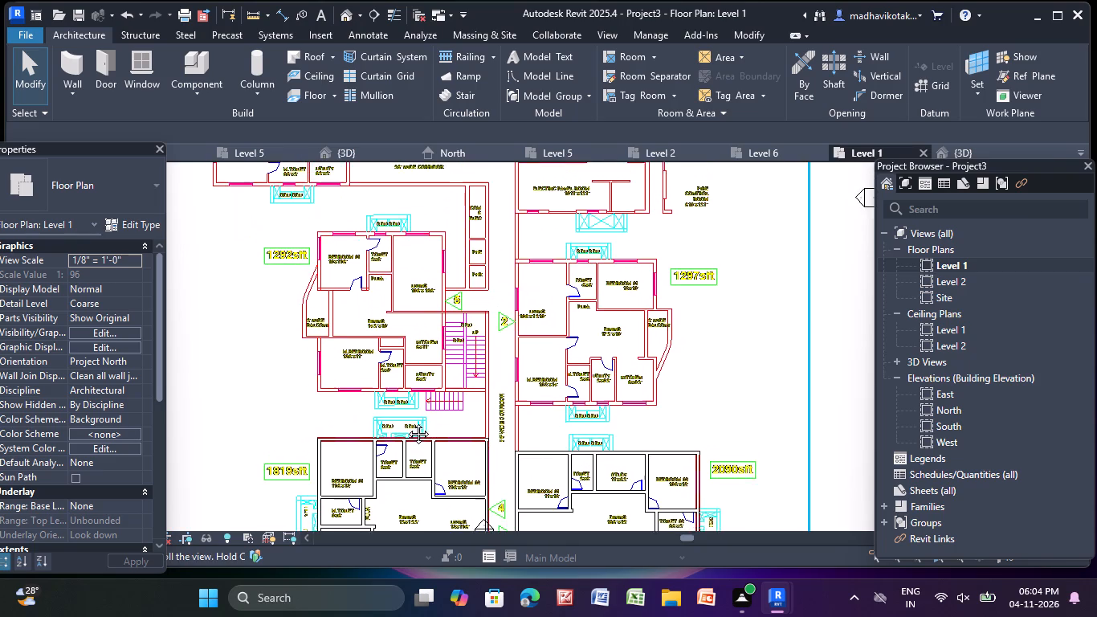
pyautogui.moveTo(406, 422); pyautogui.dragTo(406, 423, button='middle')
pyautogui.scroll(4, 406, 423)
pyautogui.moveTo(358, 339); pyautogui.dragTo(383, 454, button='middle')
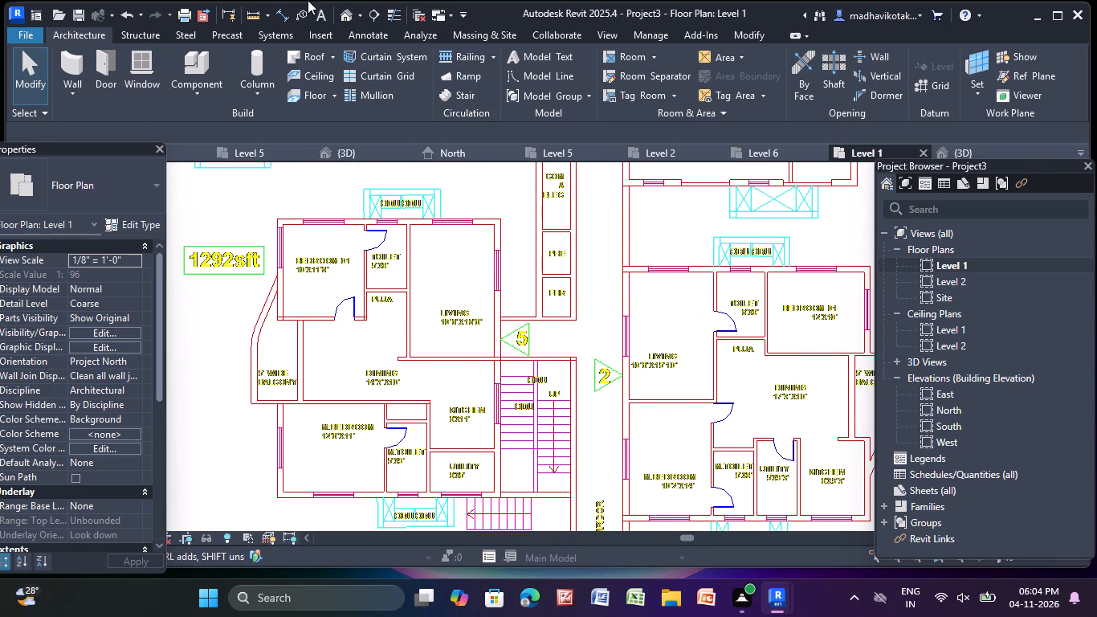
# Draw a 4.5" p wall along the 1292sft unit's upper outer edge, from Bedroom 01's outer corner to the Living room's outer corner.
pyautogui.click(77, 67)
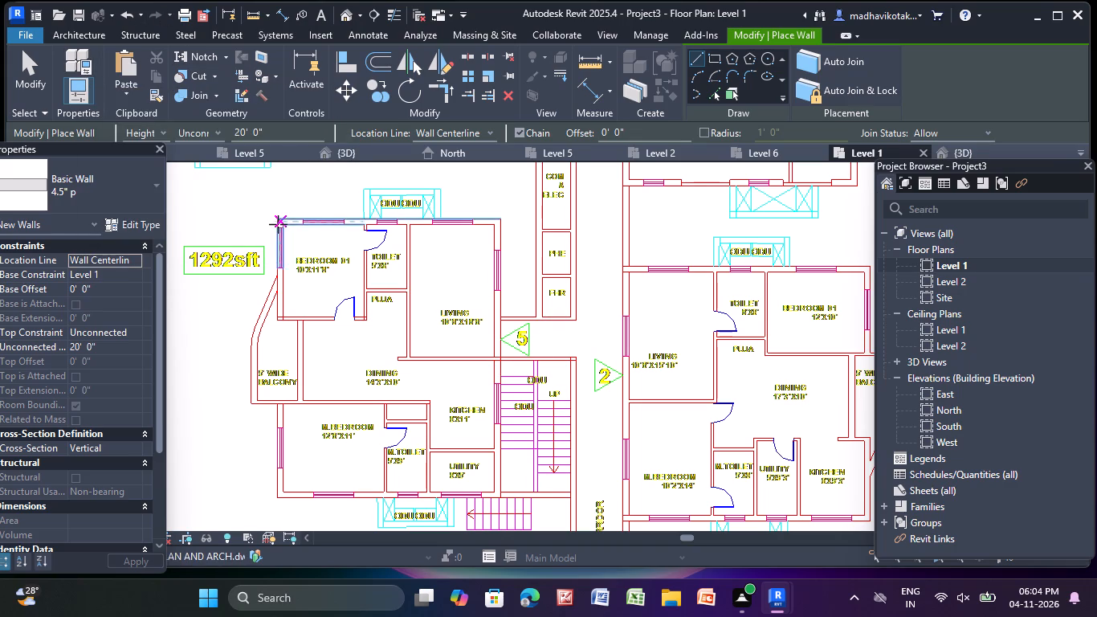
pyautogui.scroll(10, 279, 224)
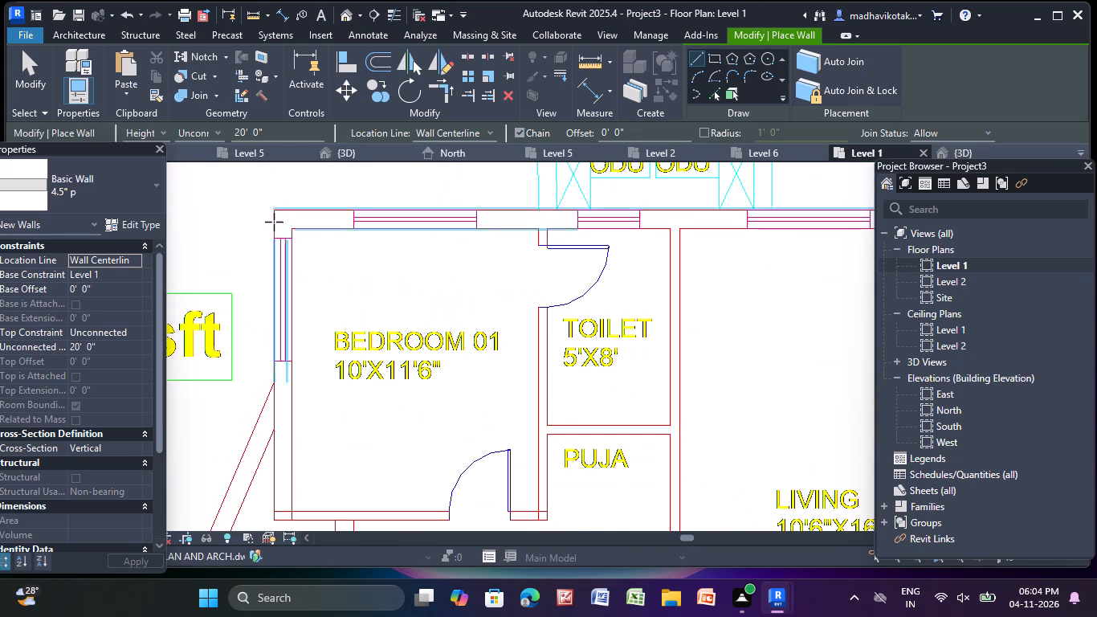
pyautogui.scroll(6, 274, 222)
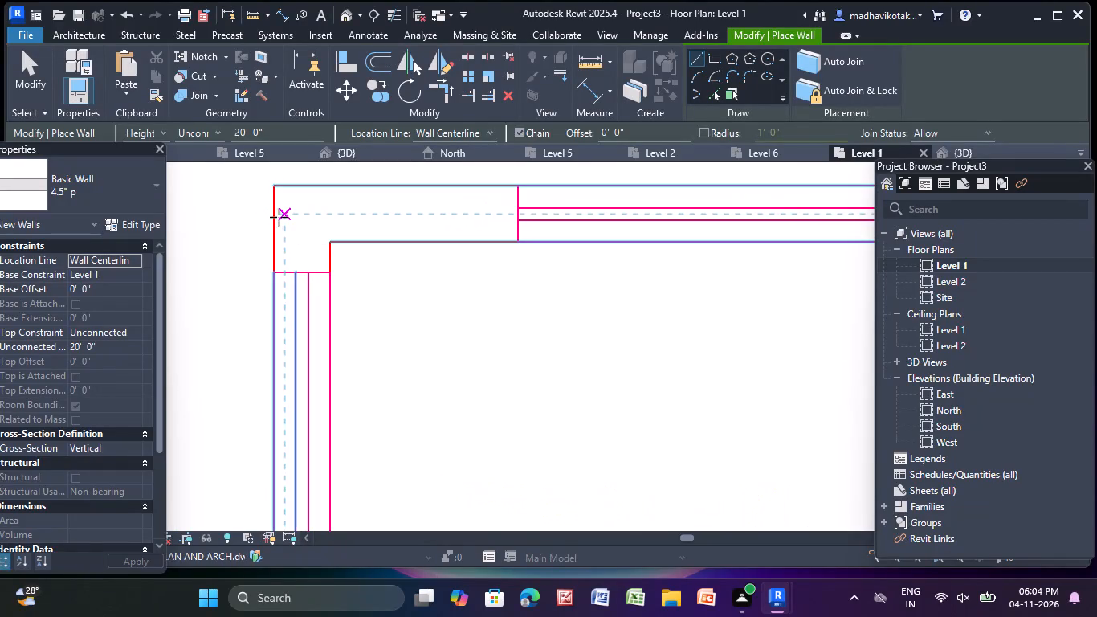
pyautogui.click(277, 214)
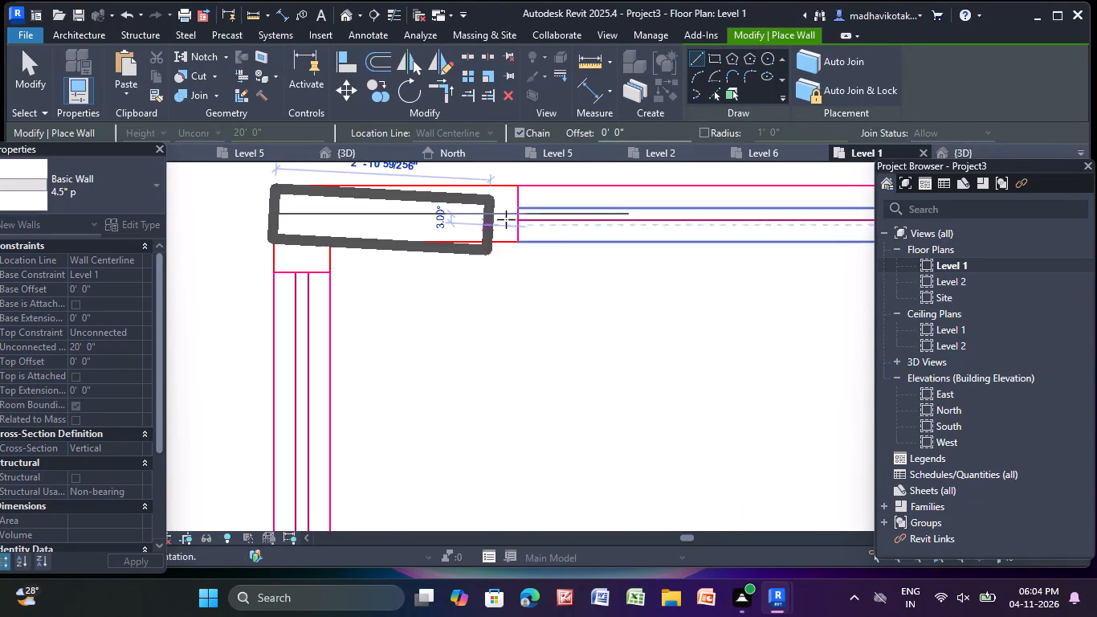
pyautogui.scroll(-7, 632, 206)
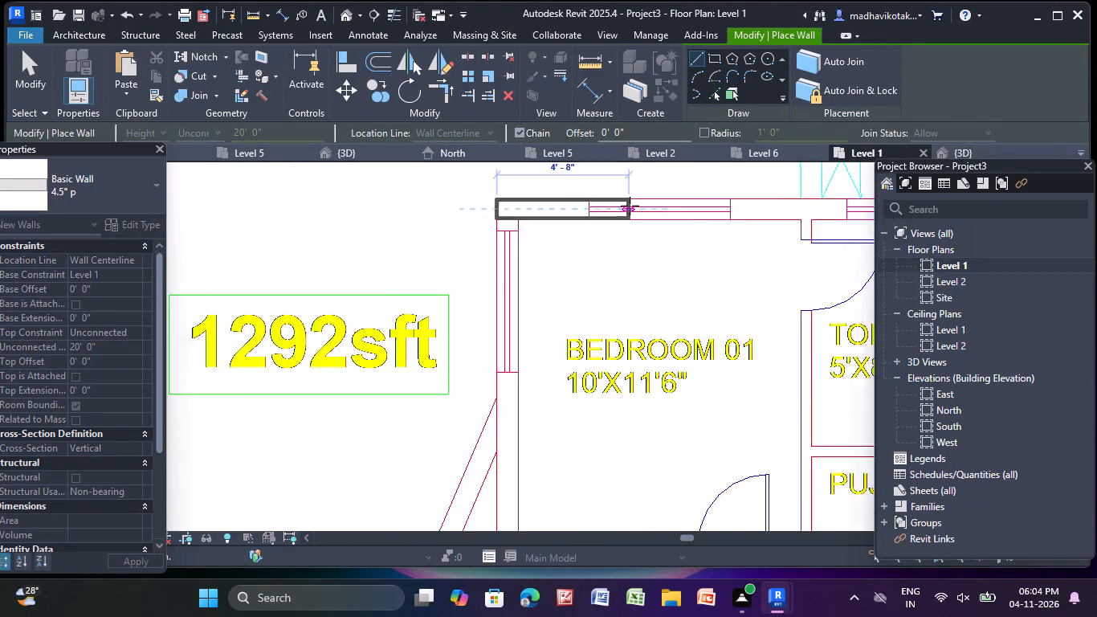
pyautogui.scroll(-3, 630, 206)
pyautogui.moveTo(617, 206); pyautogui.dragTo(270, 215, button='middle')
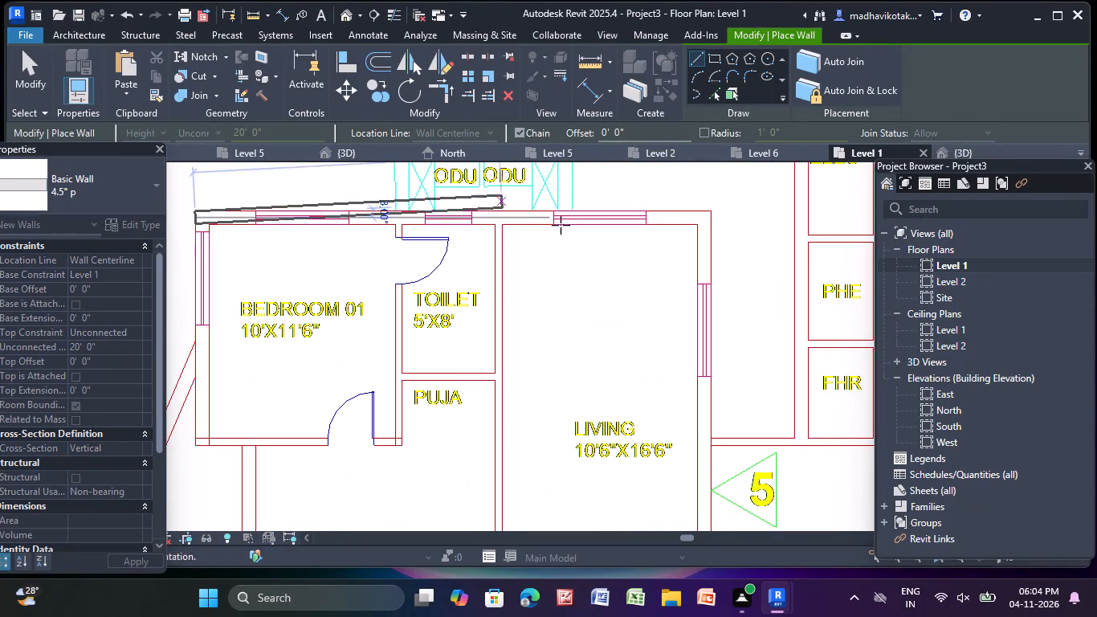
pyautogui.scroll(7, 708, 213)
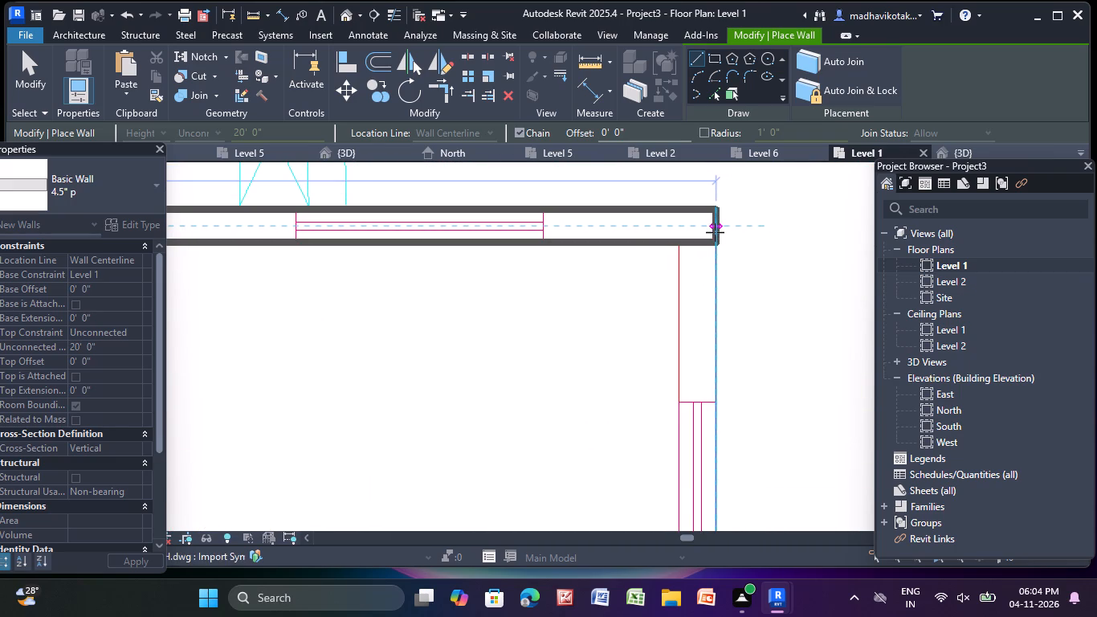
pyautogui.click(715, 232)
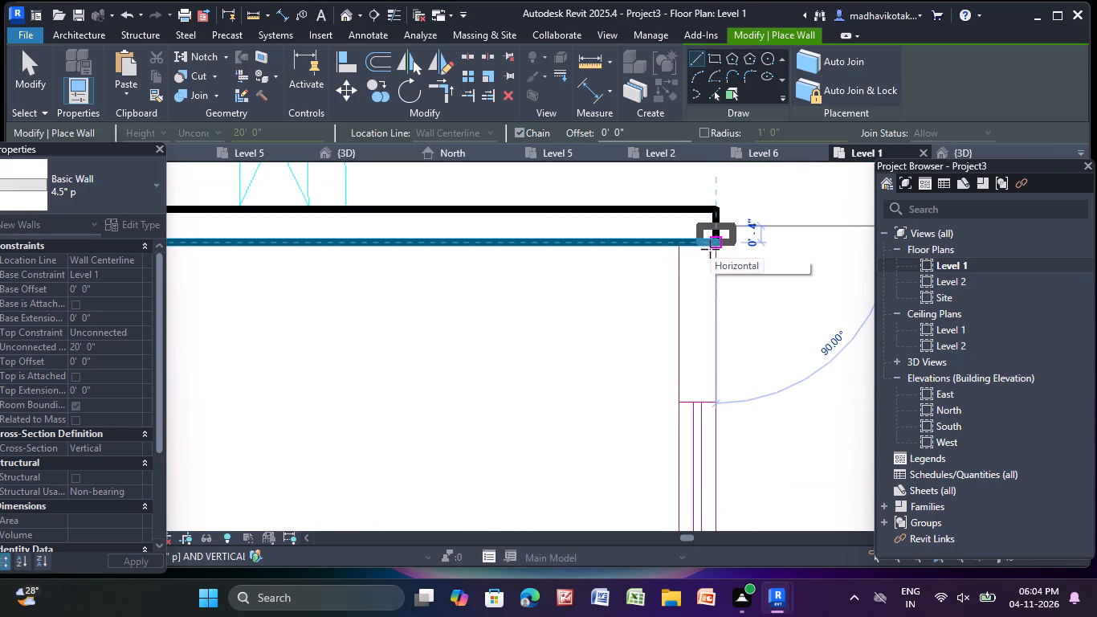
pyautogui.press('Escape')
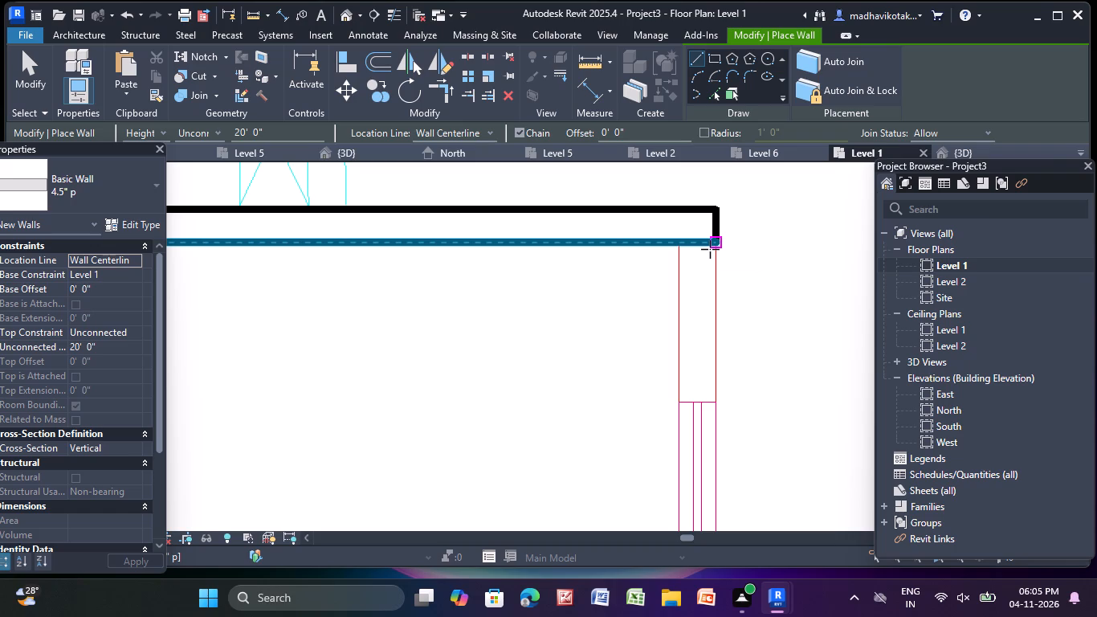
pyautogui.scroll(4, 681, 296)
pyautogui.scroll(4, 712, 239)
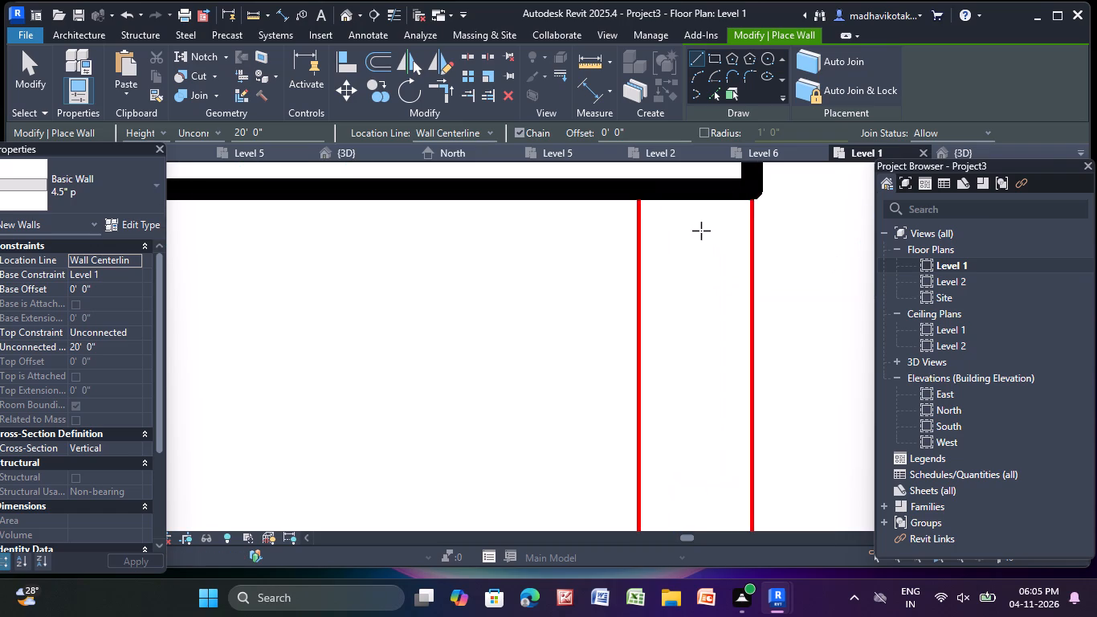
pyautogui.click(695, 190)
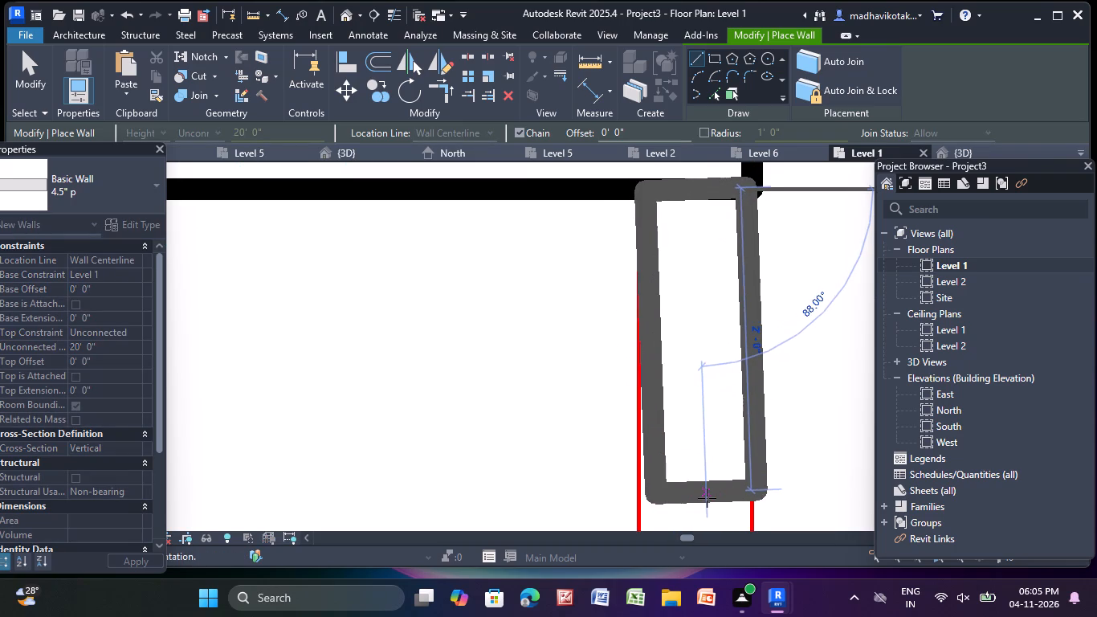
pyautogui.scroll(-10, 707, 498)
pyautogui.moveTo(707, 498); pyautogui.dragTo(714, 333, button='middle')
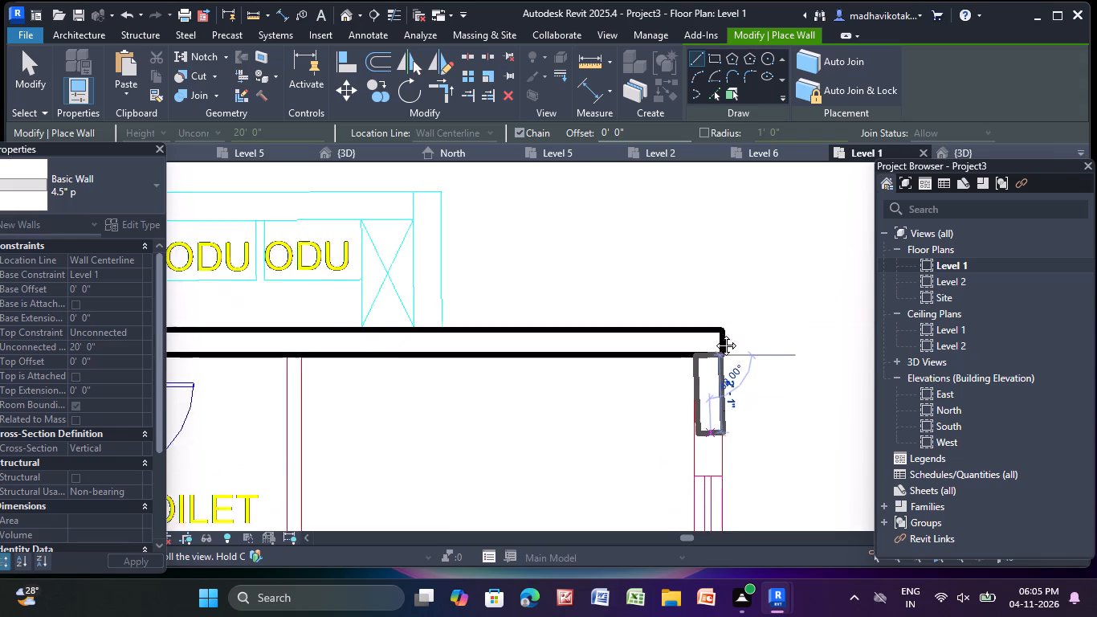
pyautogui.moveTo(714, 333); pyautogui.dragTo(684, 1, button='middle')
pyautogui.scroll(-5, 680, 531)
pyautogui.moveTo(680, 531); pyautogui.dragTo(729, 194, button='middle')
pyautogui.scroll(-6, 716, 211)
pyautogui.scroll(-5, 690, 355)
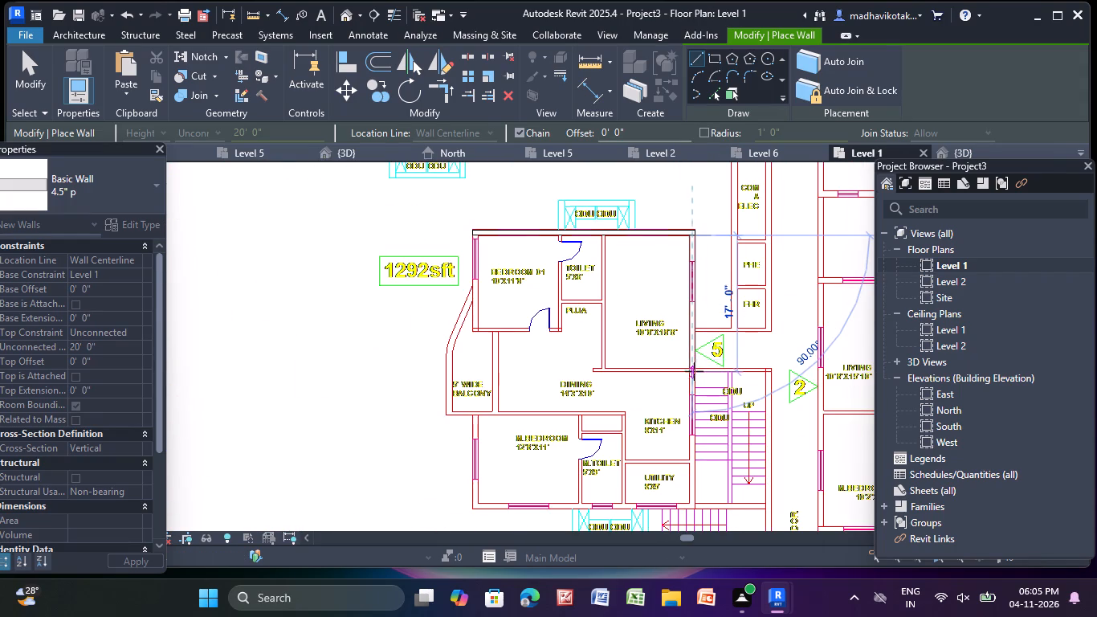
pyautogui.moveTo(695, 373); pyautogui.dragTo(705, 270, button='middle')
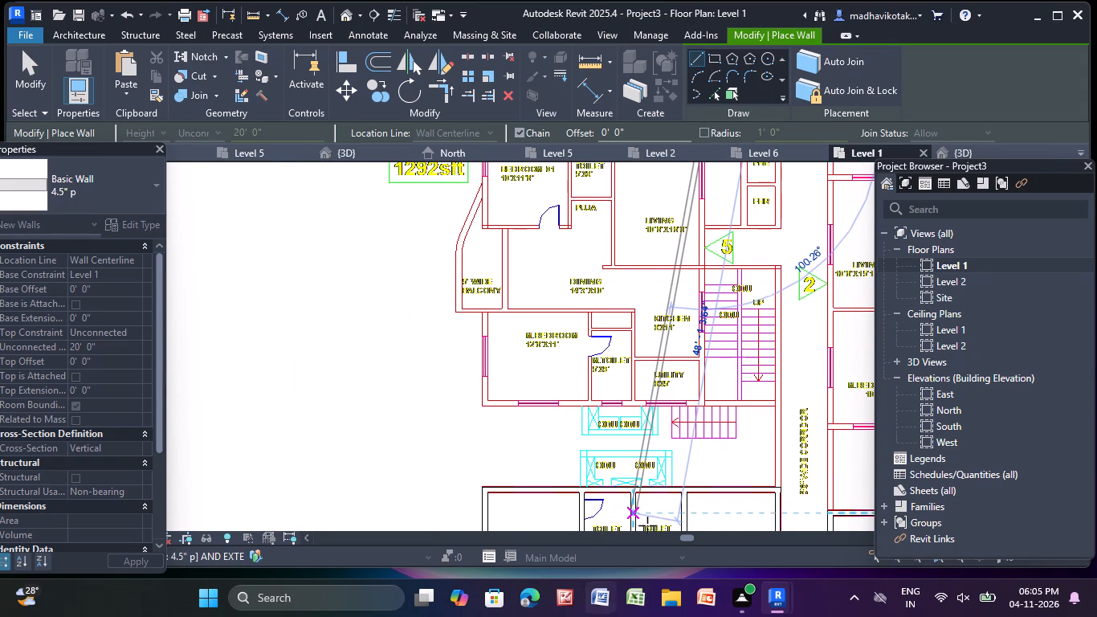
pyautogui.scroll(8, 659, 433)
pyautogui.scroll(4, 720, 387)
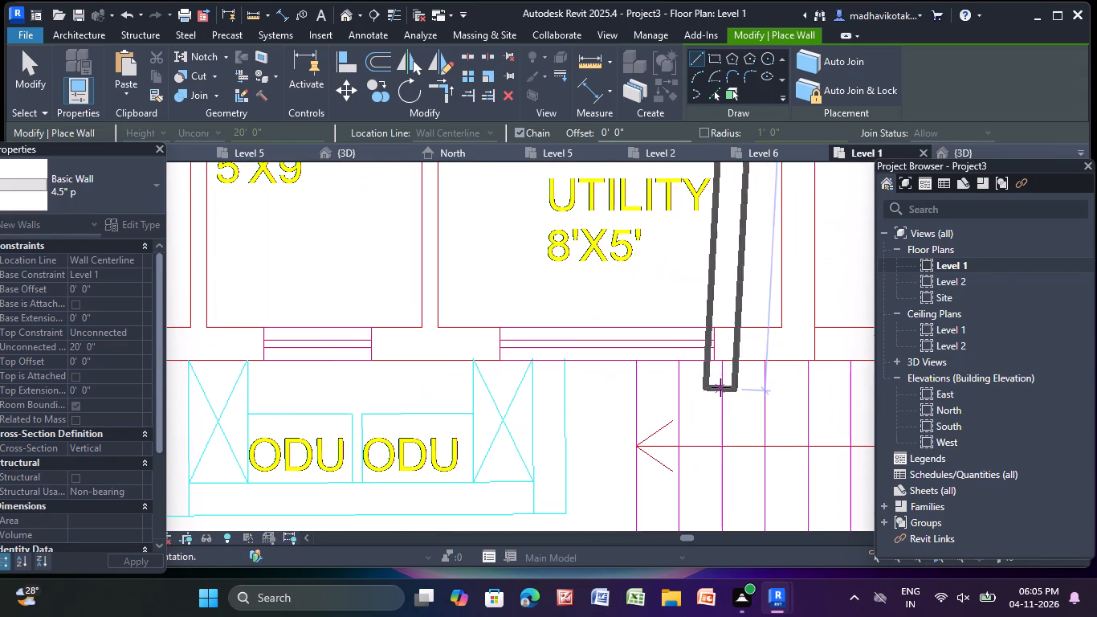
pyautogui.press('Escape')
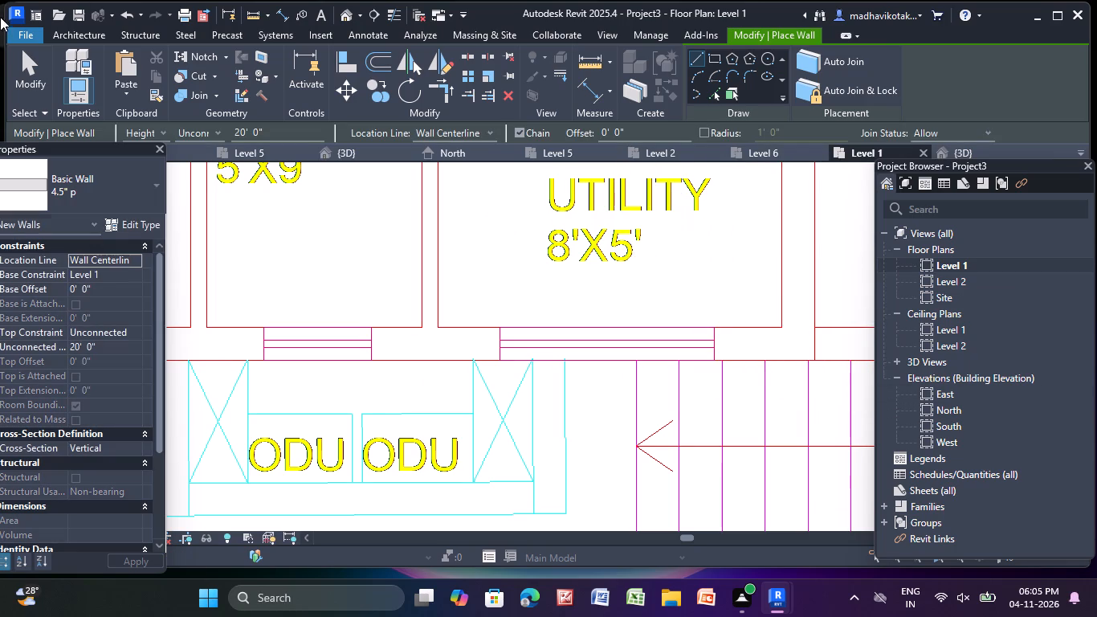
# Set the type for new walls to Basic Wall 9" w.
pyautogui.click(147, 198)
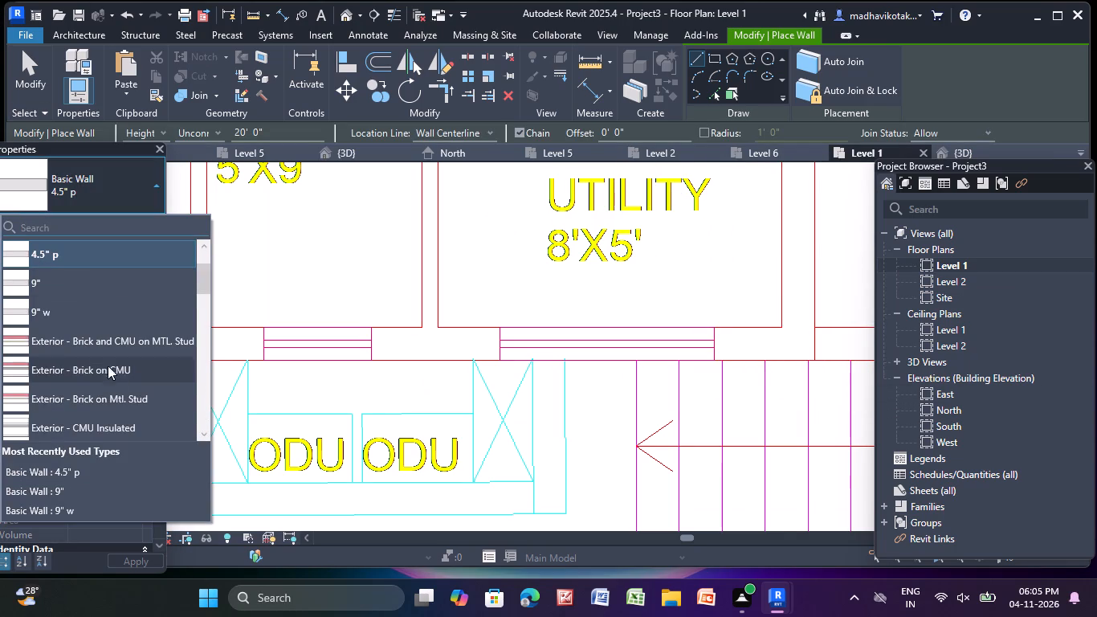
pyautogui.click(73, 320)
pyautogui.scroll(-7, 425, 330)
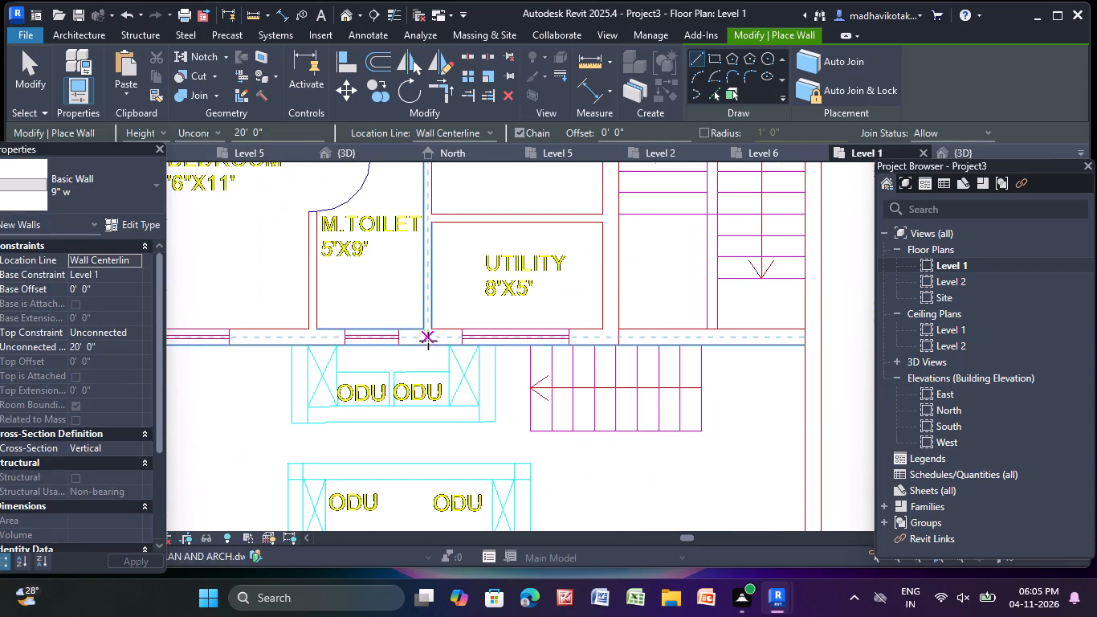
pyautogui.scroll(-3, 428, 341)
pyautogui.scroll(-3, 550, 296)
pyautogui.moveTo(545, 294); pyautogui.dragTo(507, 395, button='middle')
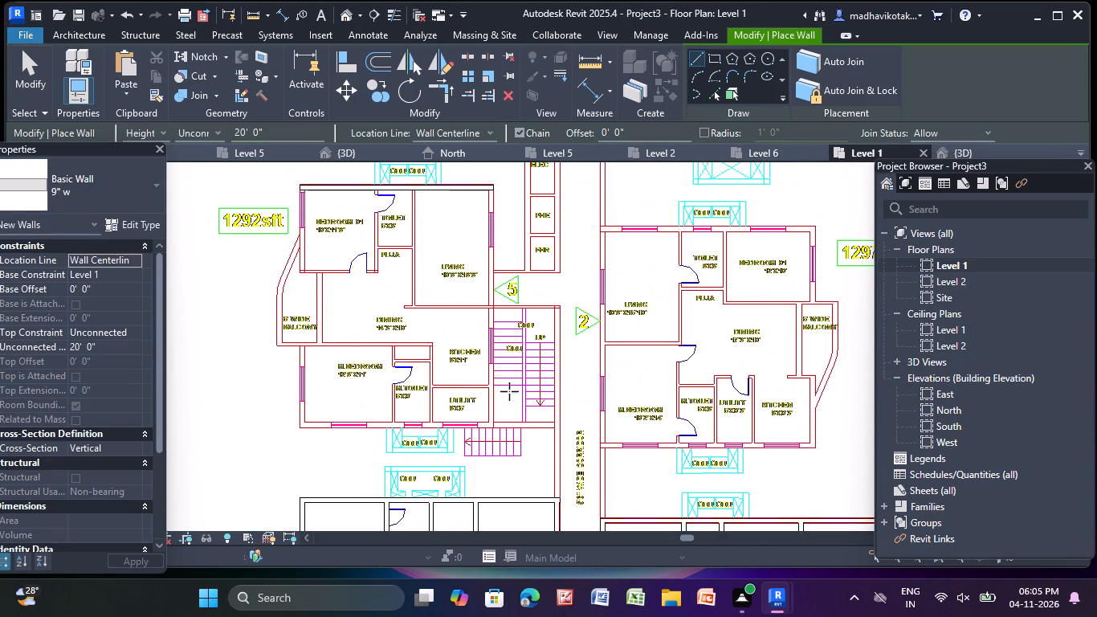
pyautogui.scroll(4, 546, 349)
pyautogui.scroll(7, 594, 284)
pyautogui.scroll(-5, 555, 300)
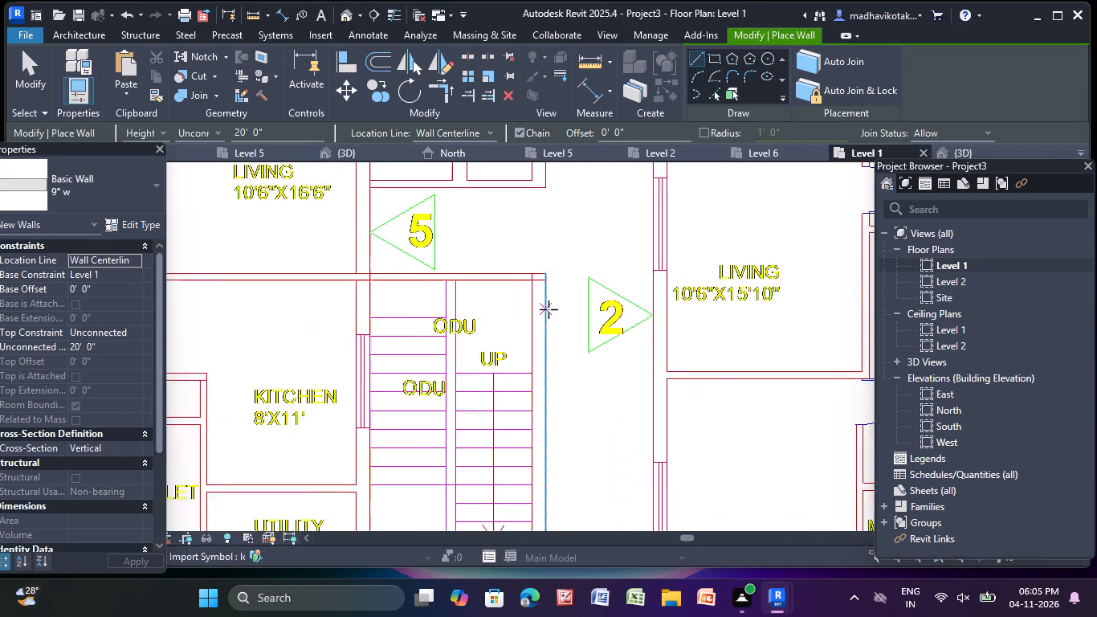
pyautogui.scroll(-6, 548, 309)
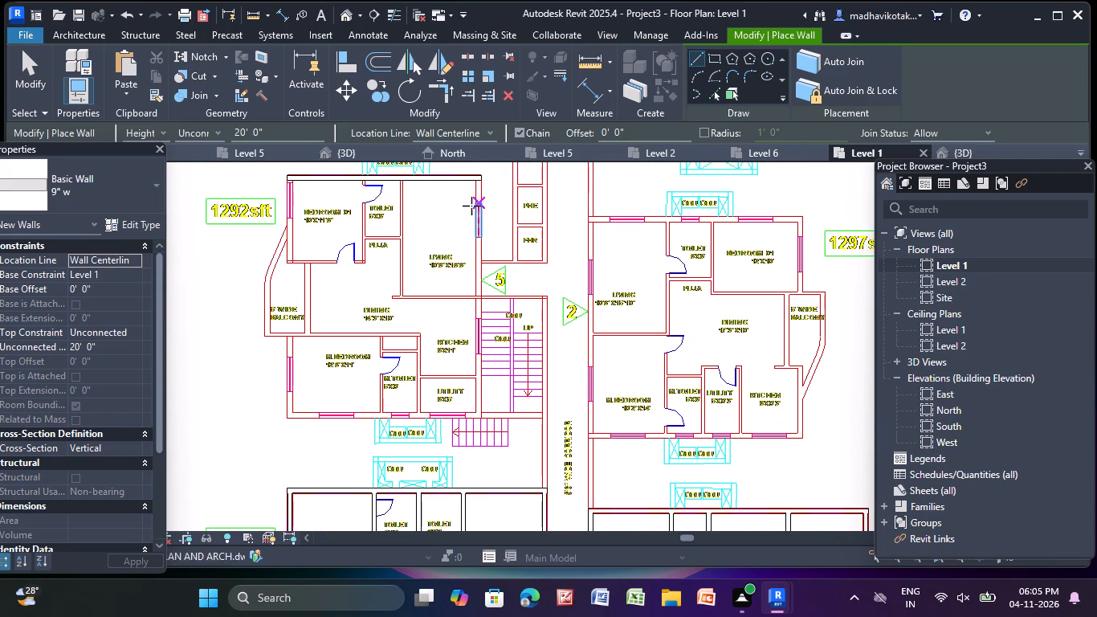
pyautogui.moveTo(460, 233); pyautogui.dragTo(500, 317, button='middle')
pyautogui.scroll(1, 501, 318)
pyautogui.scroll(4, 524, 157)
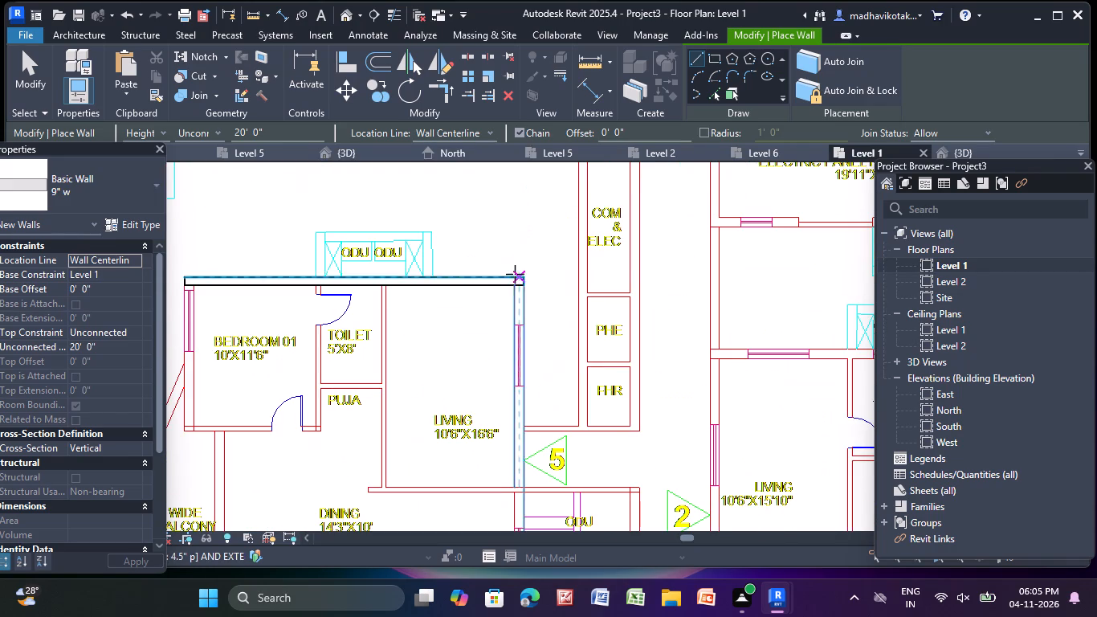
pyautogui.scroll(1, 515, 275)
pyautogui.press('Escape')
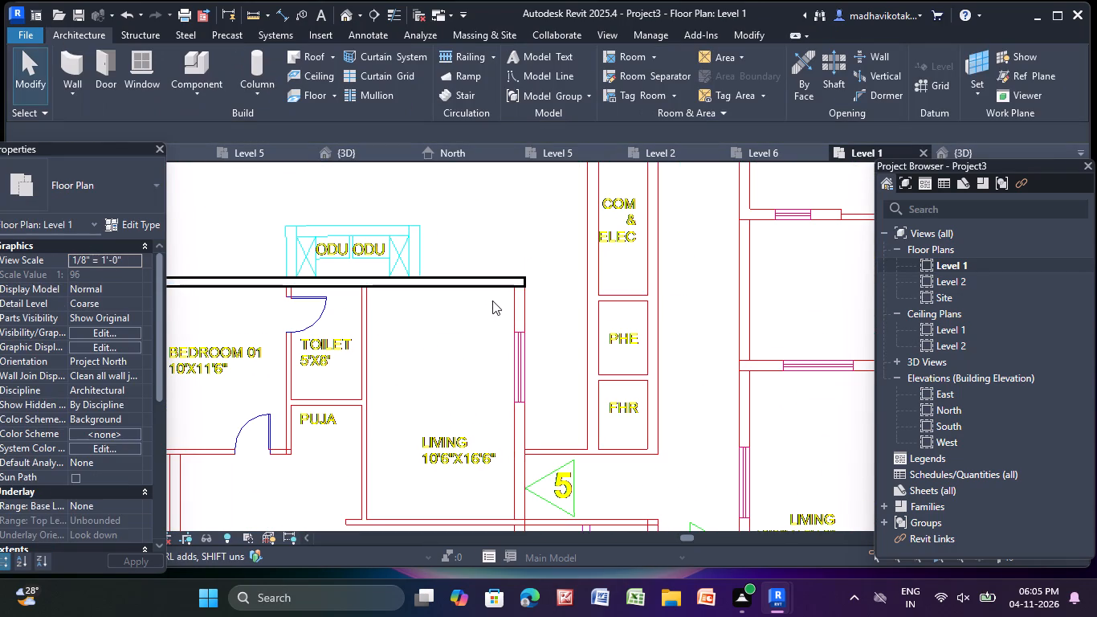
# Delete the 4.5" p wall along the 1292sft unit's upper outer edge.
pyautogui.click(498, 290)
pyautogui.press('Delete')
pyautogui.press('Delete')
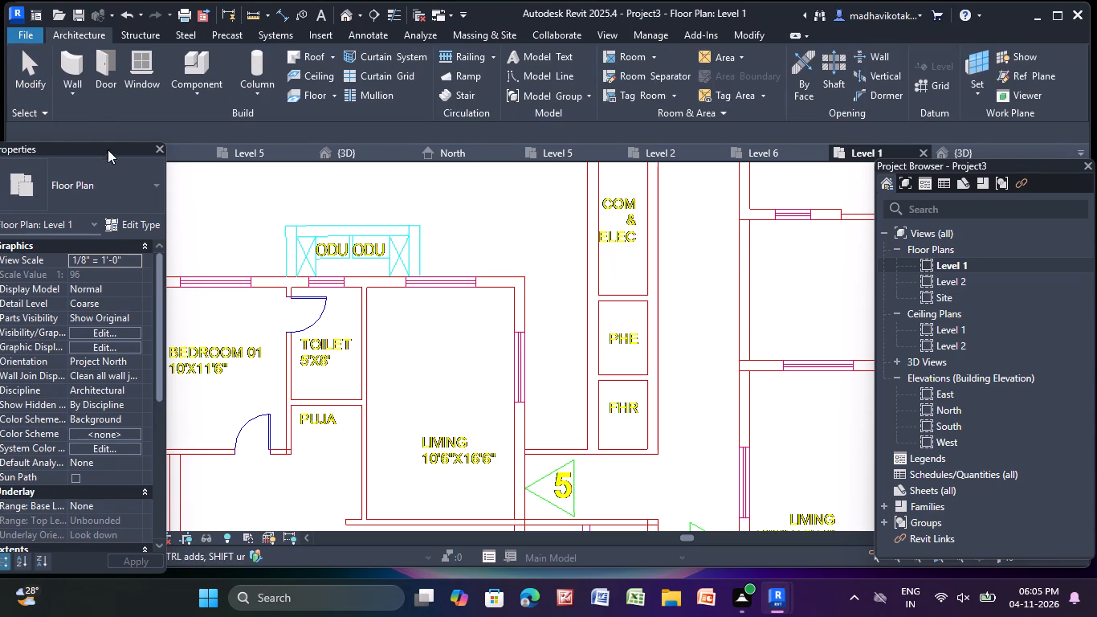
# Draw a 9" w wall along the 1292sft unit's upper outer edge, from Bedroom 01's outer corner to the Living room's outer corner.
pyautogui.click(73, 77)
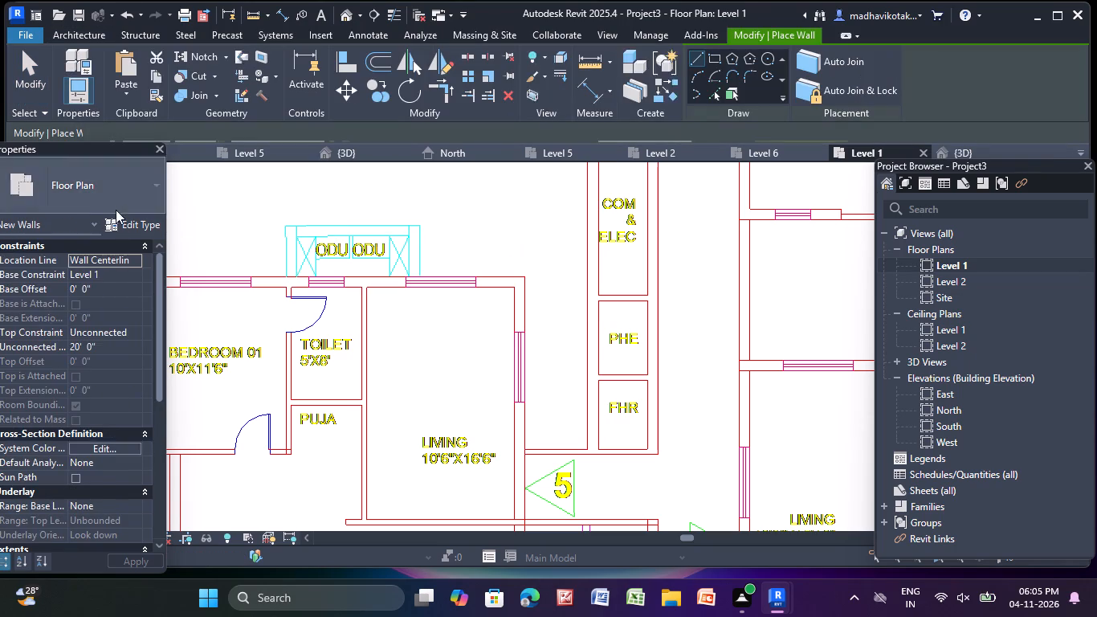
pyautogui.scroll(-5, 283, 252)
pyautogui.moveTo(289, 271); pyautogui.dragTo(435, 309, button='middle')
pyautogui.scroll(4, 329, 288)
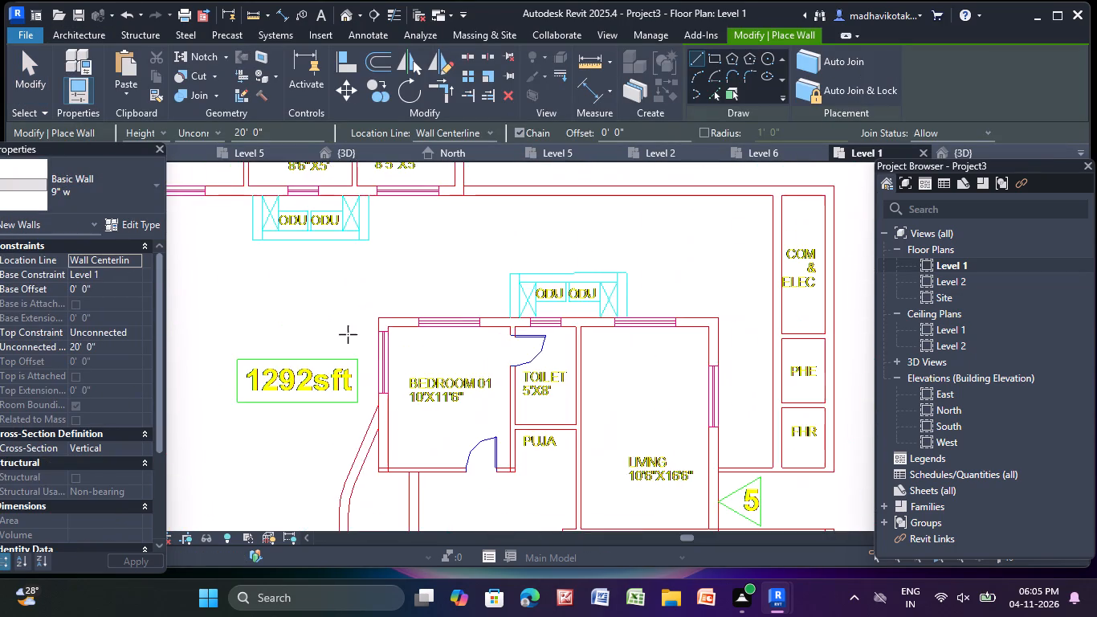
pyautogui.scroll(8, 348, 334)
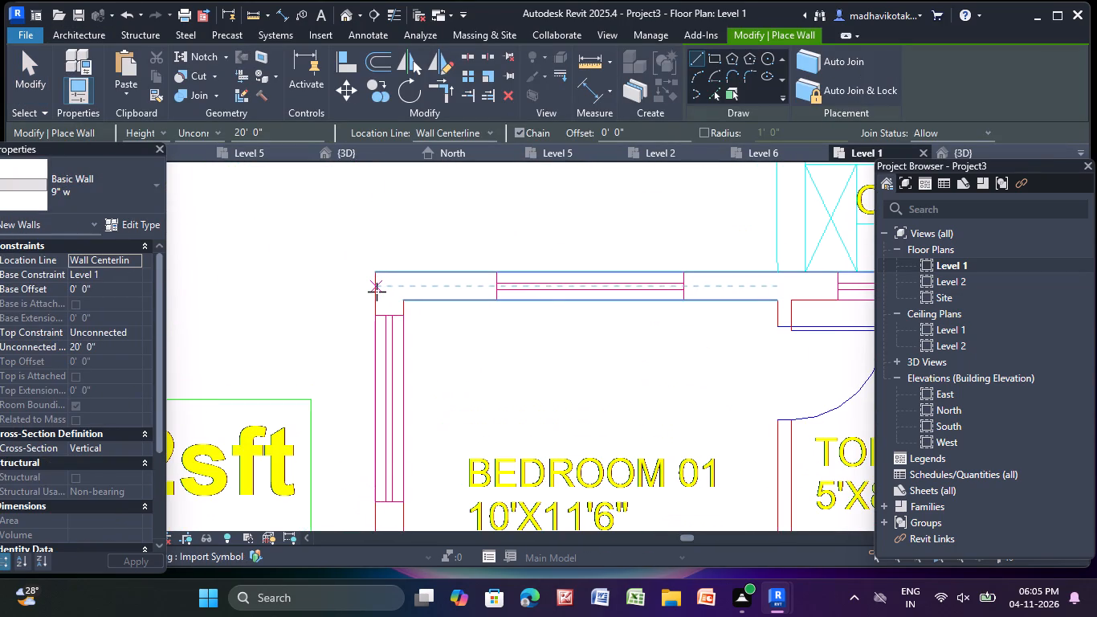
pyautogui.click(377, 292)
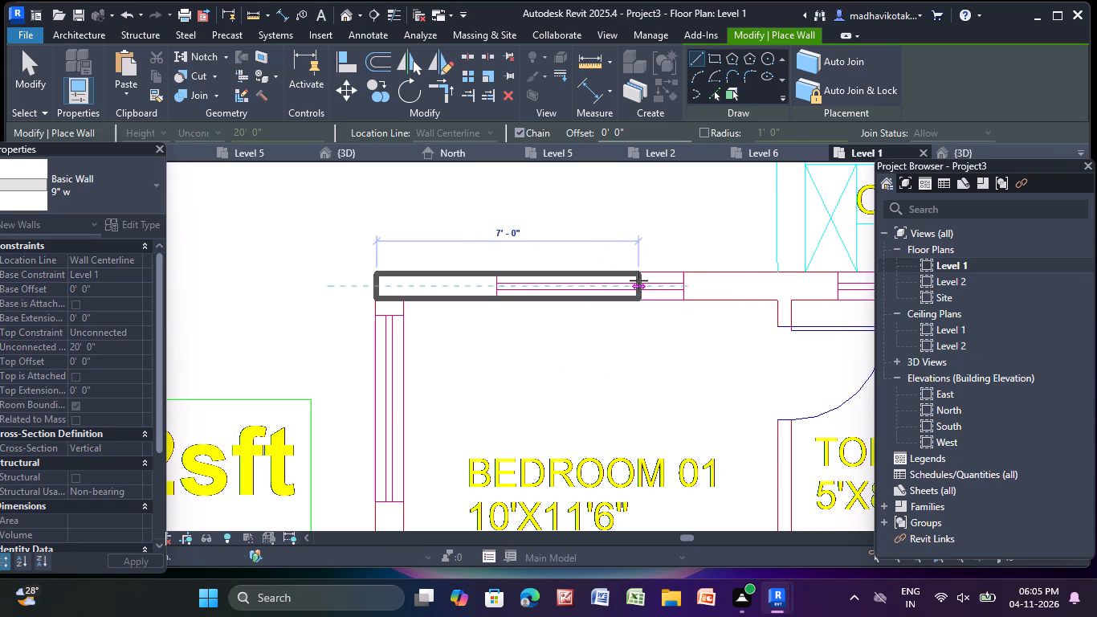
pyautogui.scroll(-4, 743, 276)
pyautogui.moveTo(752, 281); pyautogui.dragTo(43, 280, button='middle')
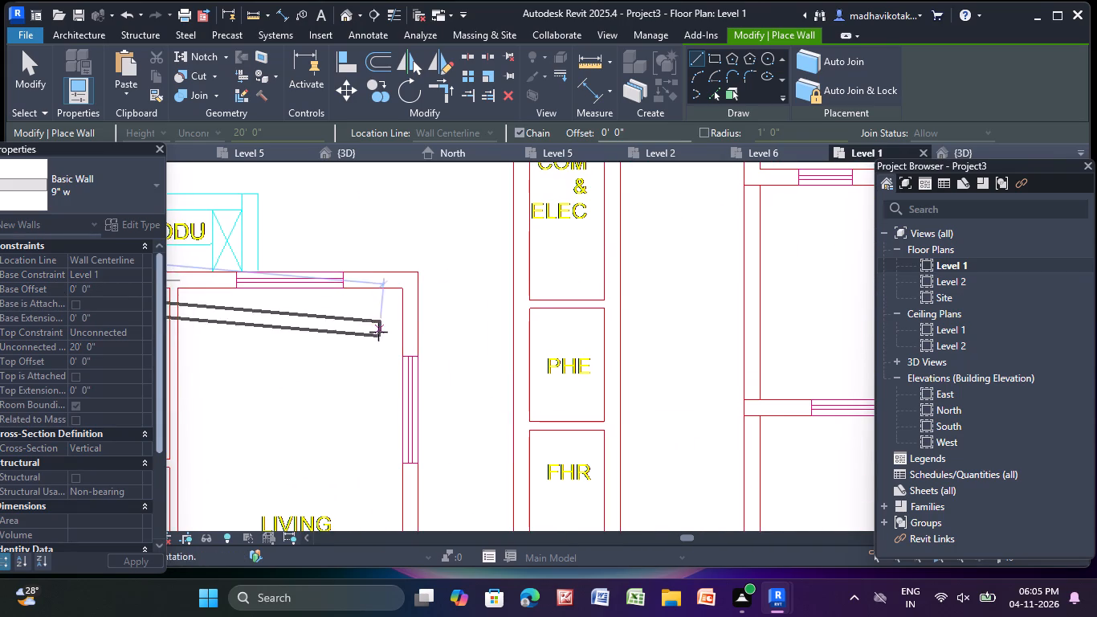
pyautogui.scroll(7, 424, 284)
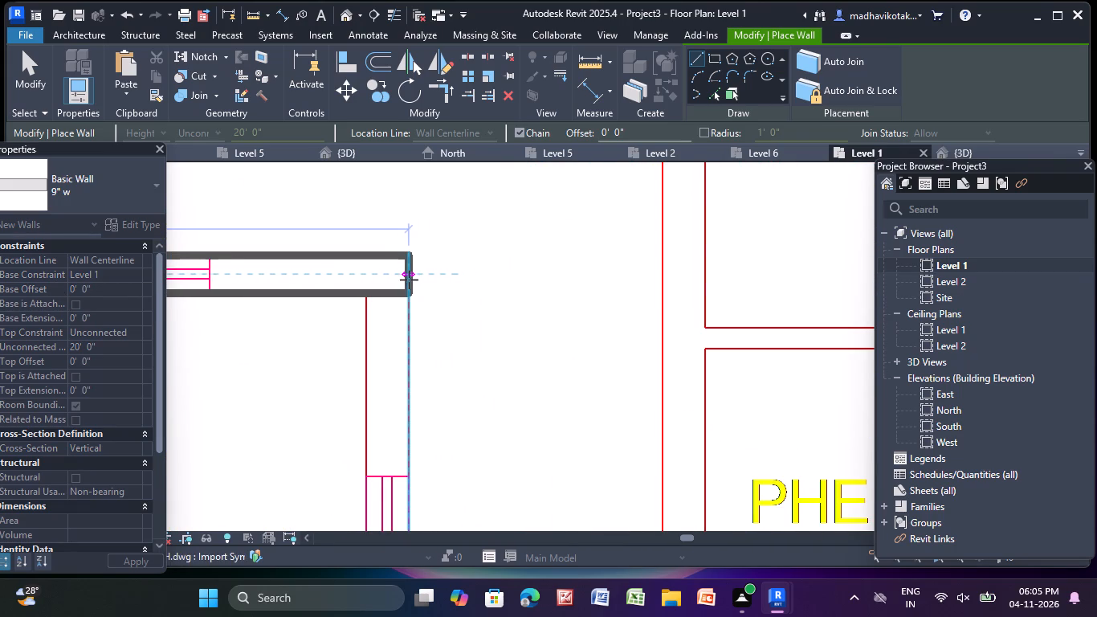
pyautogui.click(409, 278)
pyautogui.press('Escape')
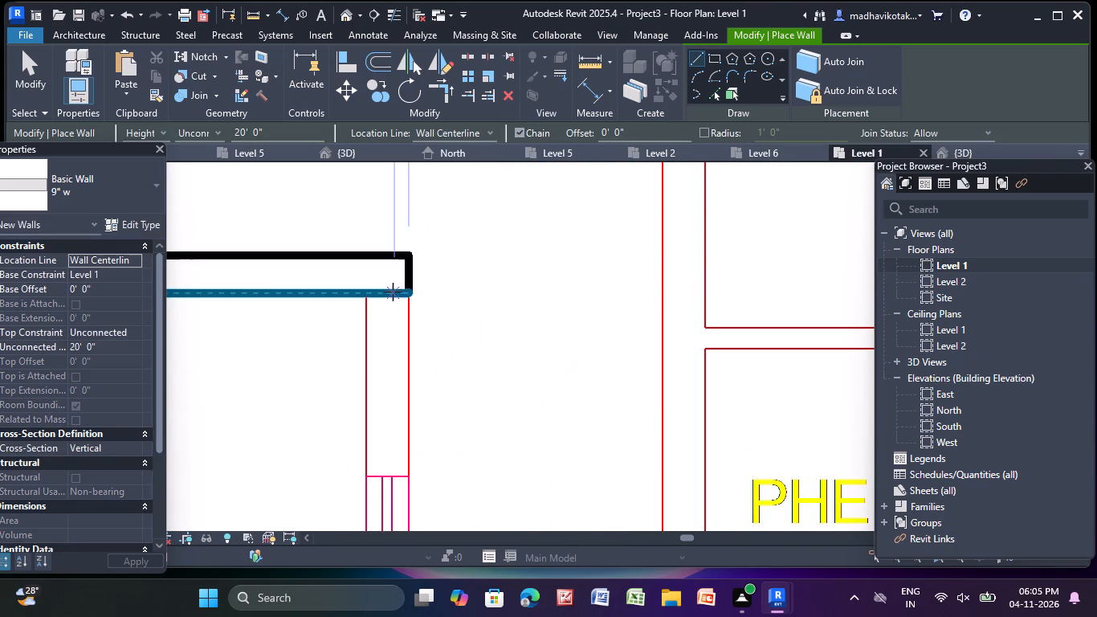
# Draw a vertical 9" w wall from the Living room's outer corner past the Kitchen and Utility to the 1292sft unit's lower outer edge.
pyautogui.click(389, 294)
pyautogui.scroll(-3, 399, 462)
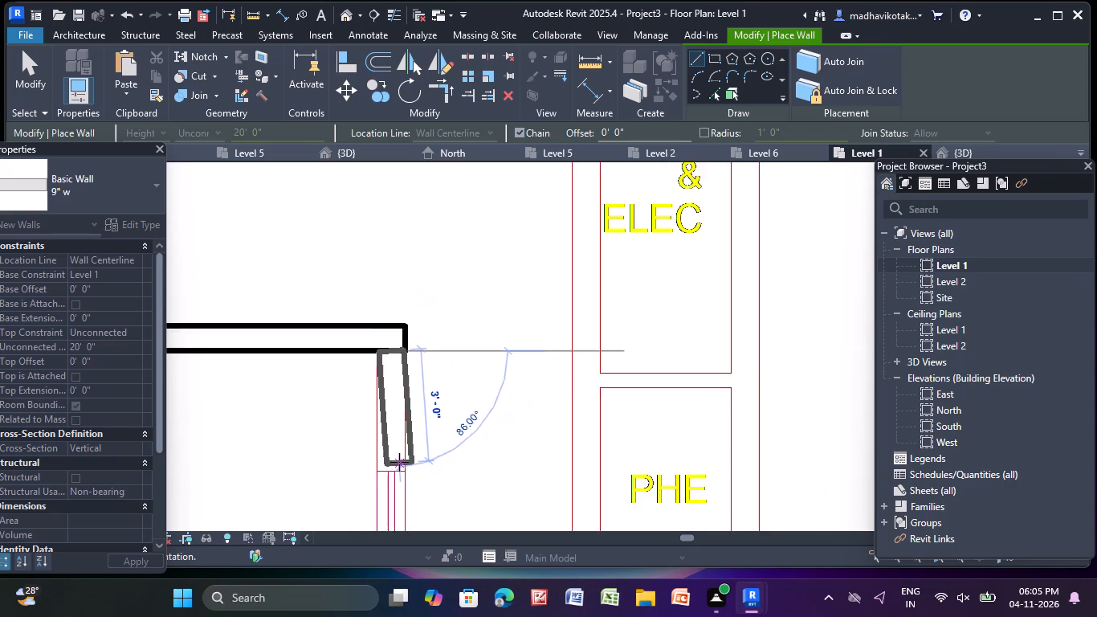
pyautogui.scroll(-2, 399, 462)
pyautogui.moveTo(398, 462); pyautogui.dragTo(626, 0, button='middle')
pyautogui.scroll(-5, 694, 615)
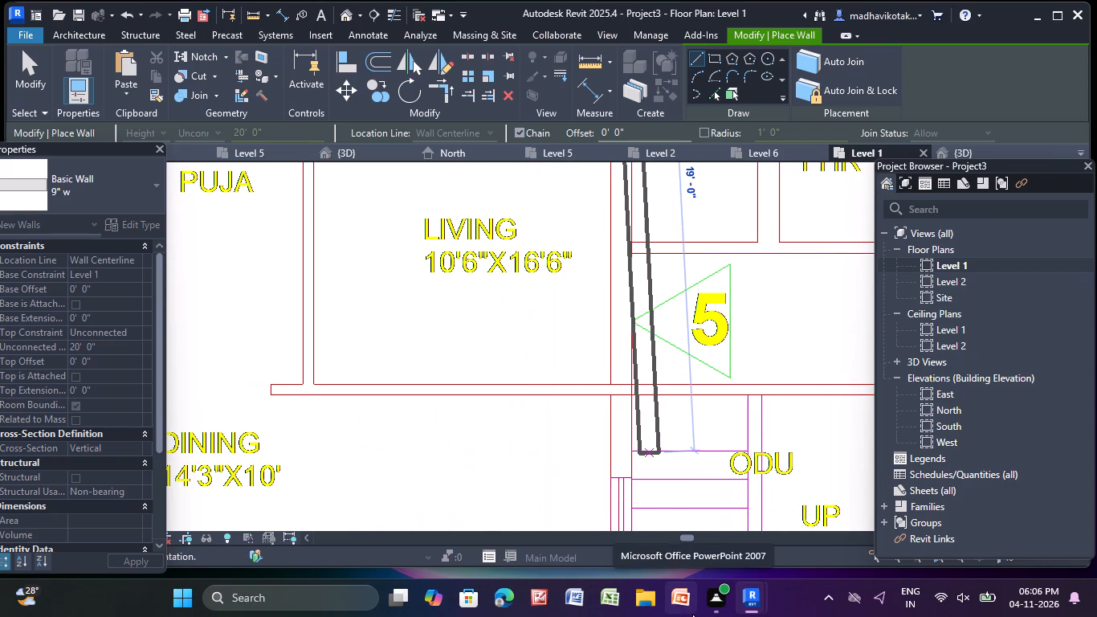
pyautogui.scroll(-4, 638, 487)
pyautogui.scroll(-2, 617, 283)
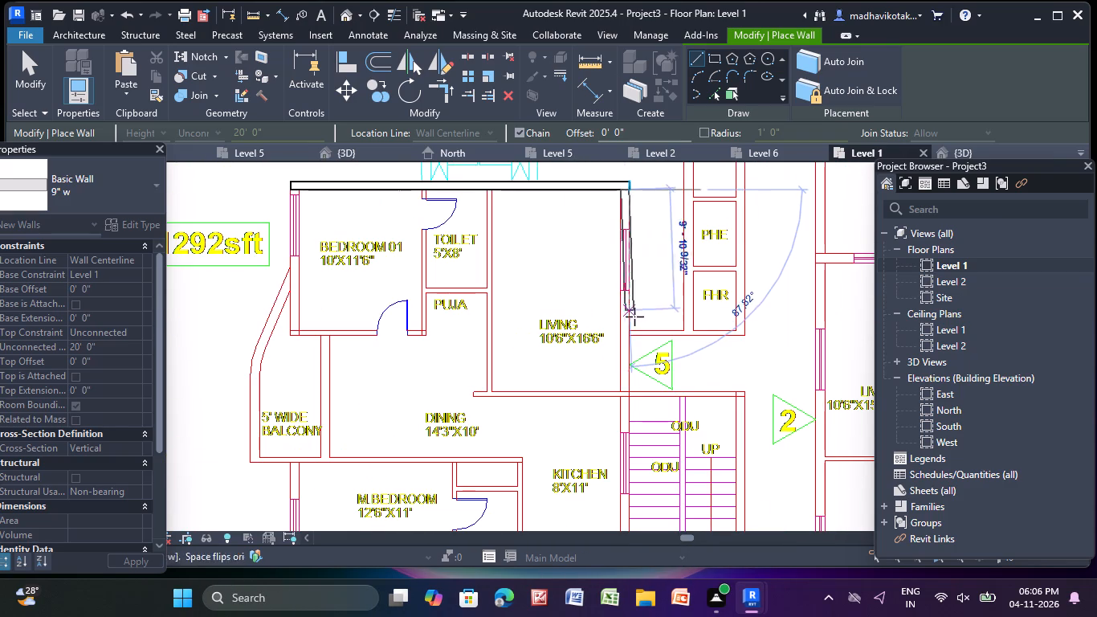
pyautogui.scroll(5, 618, 390)
pyautogui.scroll(-5, 618, 386)
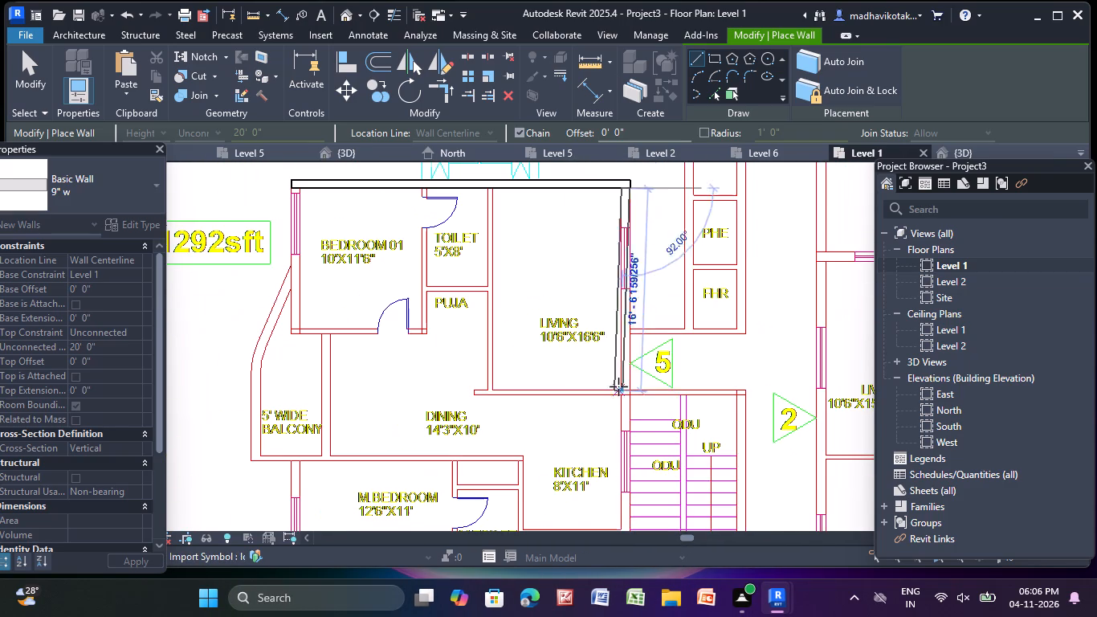
pyautogui.scroll(-4, 1096, 28)
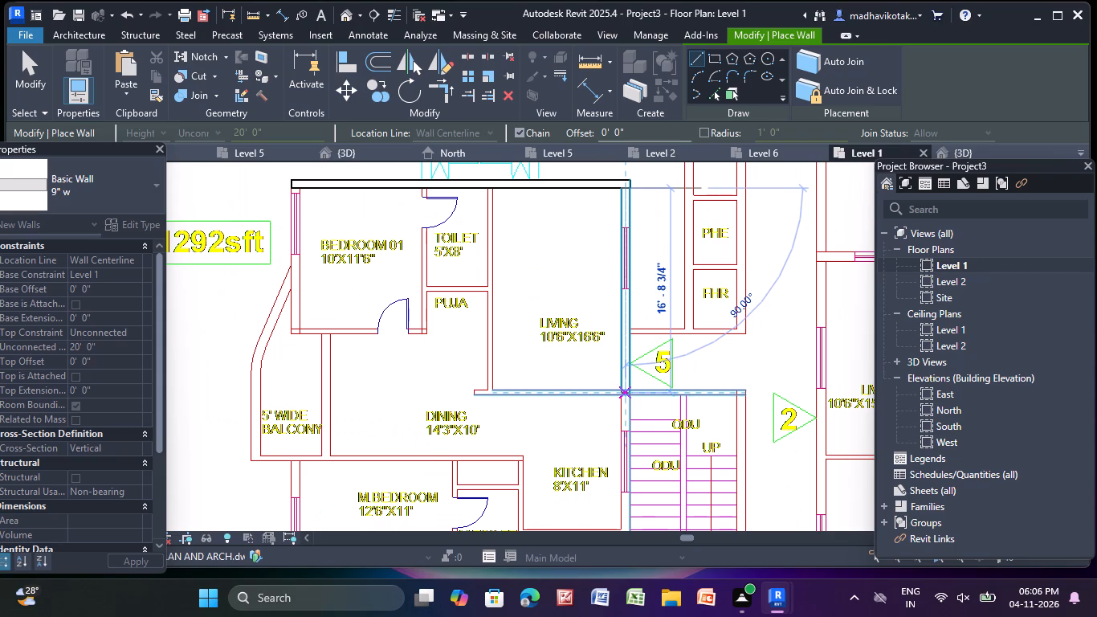
pyautogui.scroll(-1, 1096, 28)
pyautogui.moveTo(1096, 28); pyautogui.dragTo(1081, 0, button='middle')
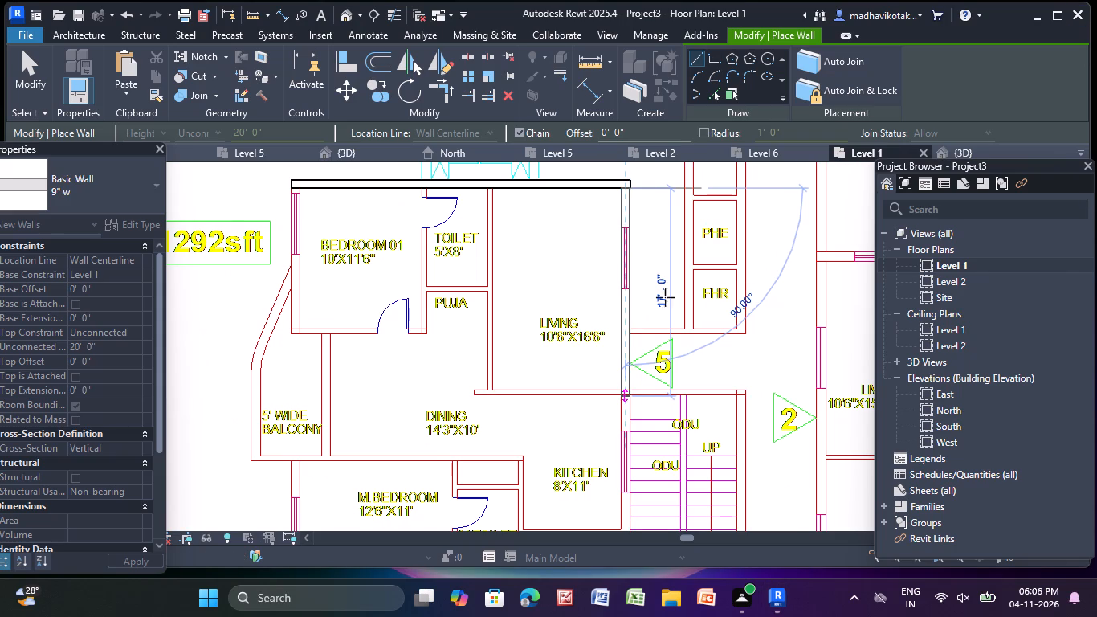
pyautogui.scroll(-5, 630, 317)
pyautogui.scroll(3, 640, 255)
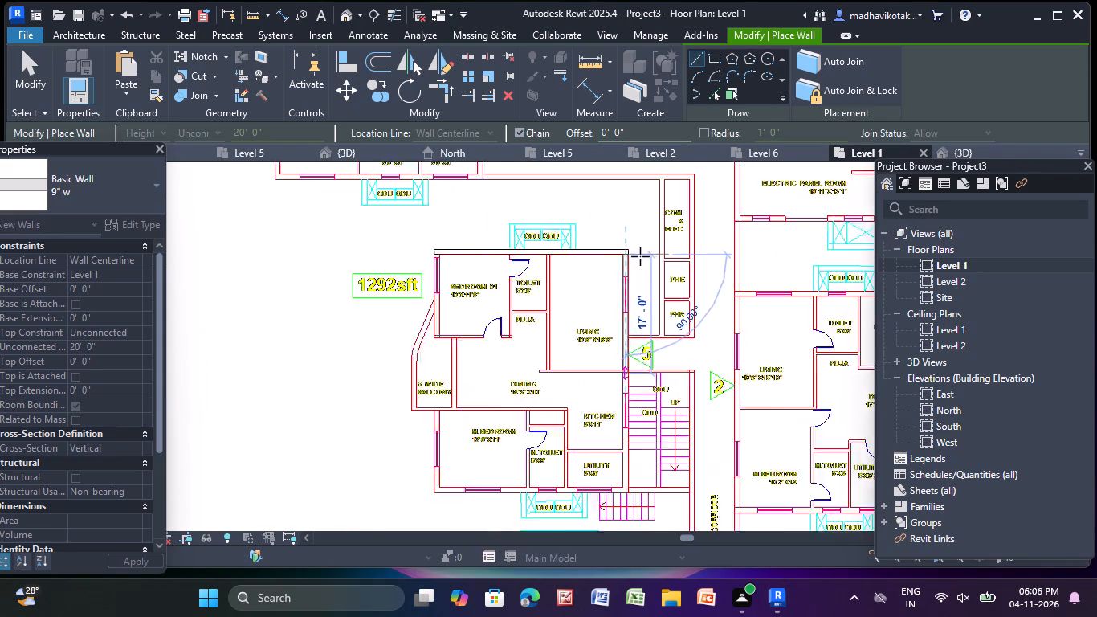
pyautogui.scroll(9, 640, 256)
pyautogui.scroll(-5, 614, 407)
pyautogui.moveTo(616, 411); pyautogui.dragTo(622, 323, button='middle')
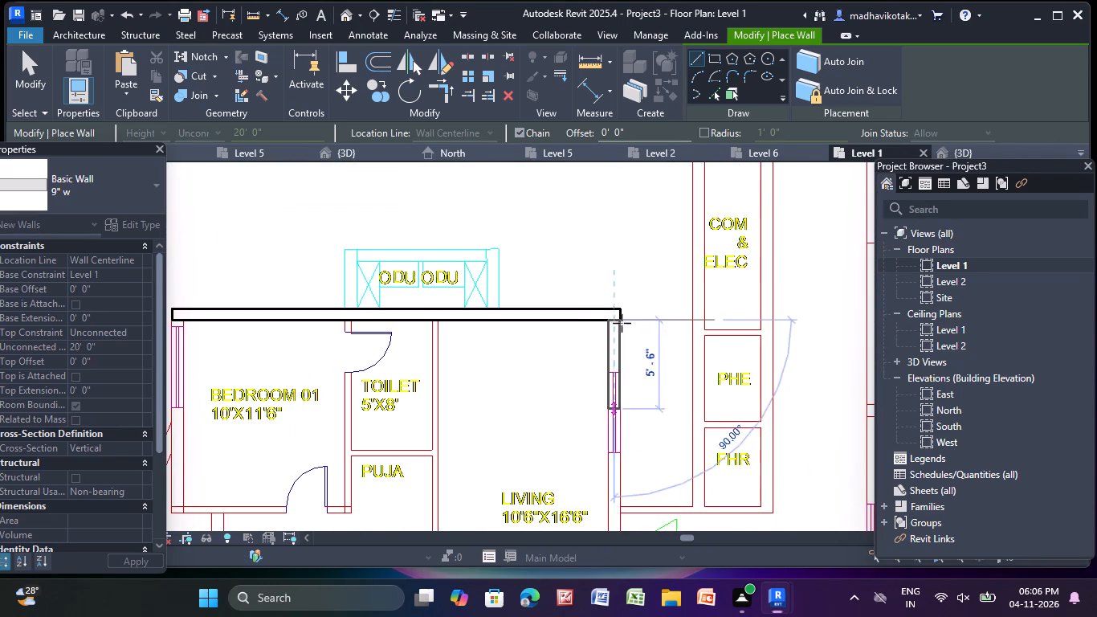
pyautogui.moveTo(622, 323); pyautogui.dragTo(615, 207, button='middle')
pyautogui.scroll(-4, 611, 463)
pyautogui.moveTo(610, 463); pyautogui.dragTo(610, 462, button='middle')
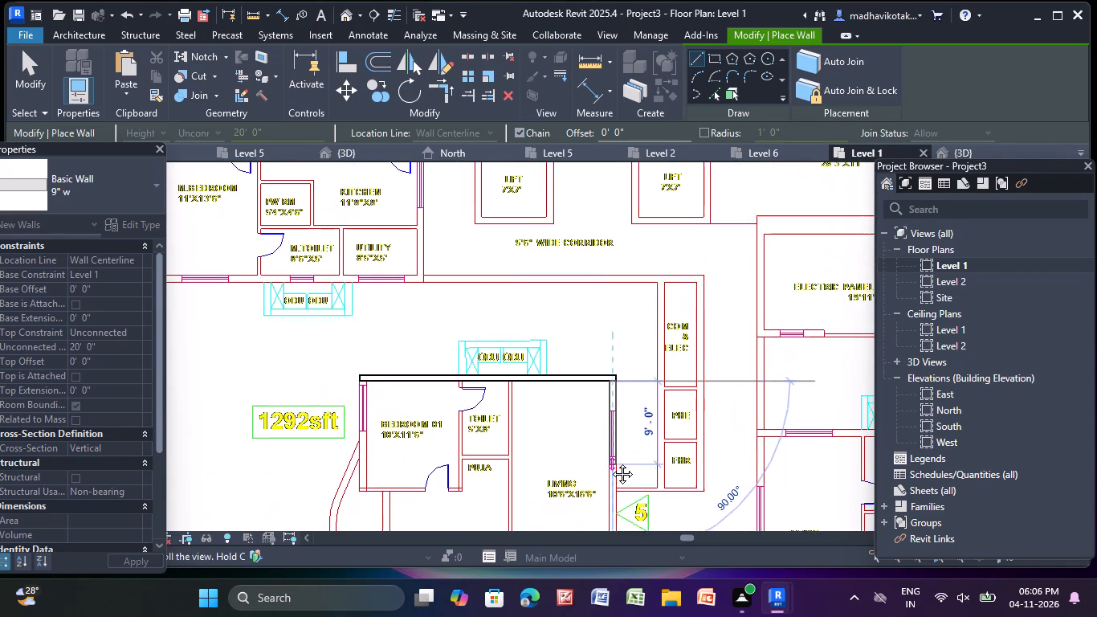
pyautogui.moveTo(610, 462); pyautogui.dragTo(588, 17, button='middle')
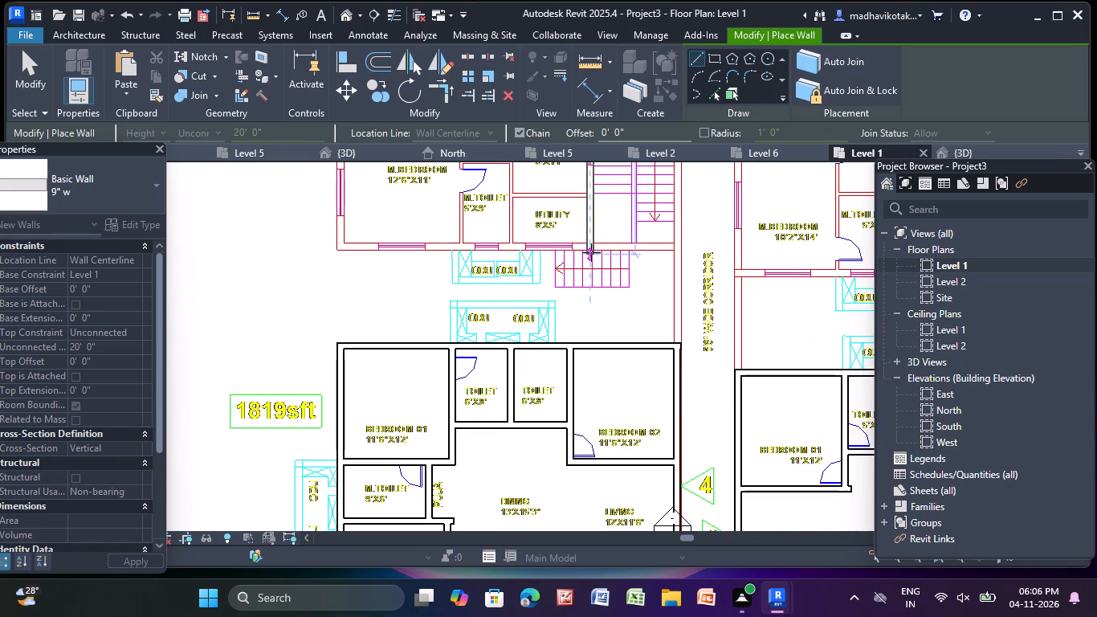
pyautogui.scroll(10, 592, 251)
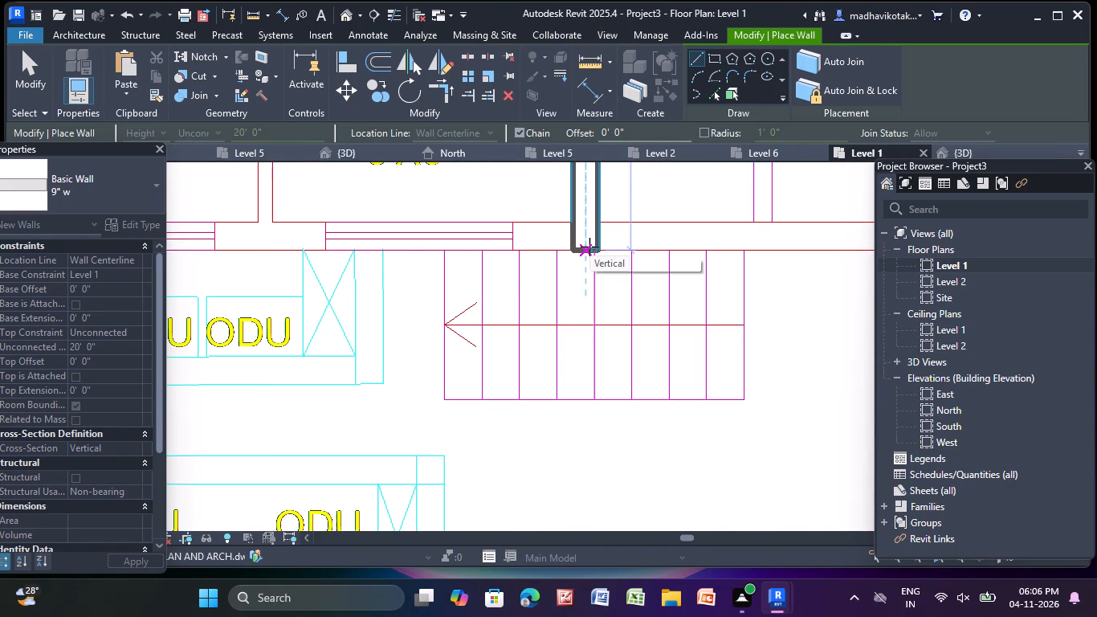
pyautogui.click(589, 247)
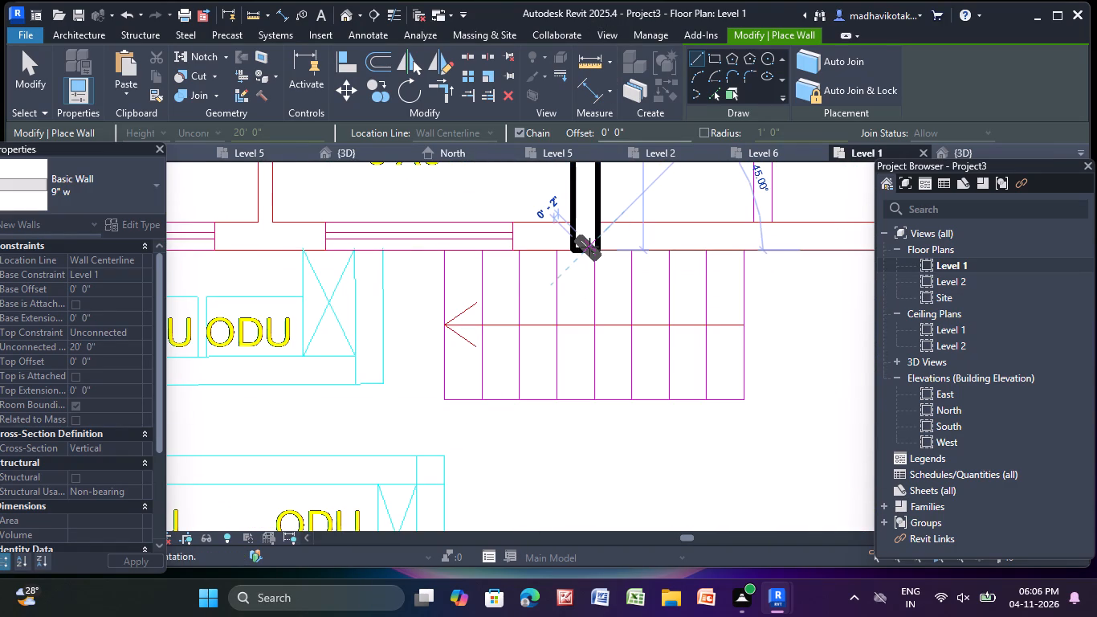
pyautogui.press('Escape')
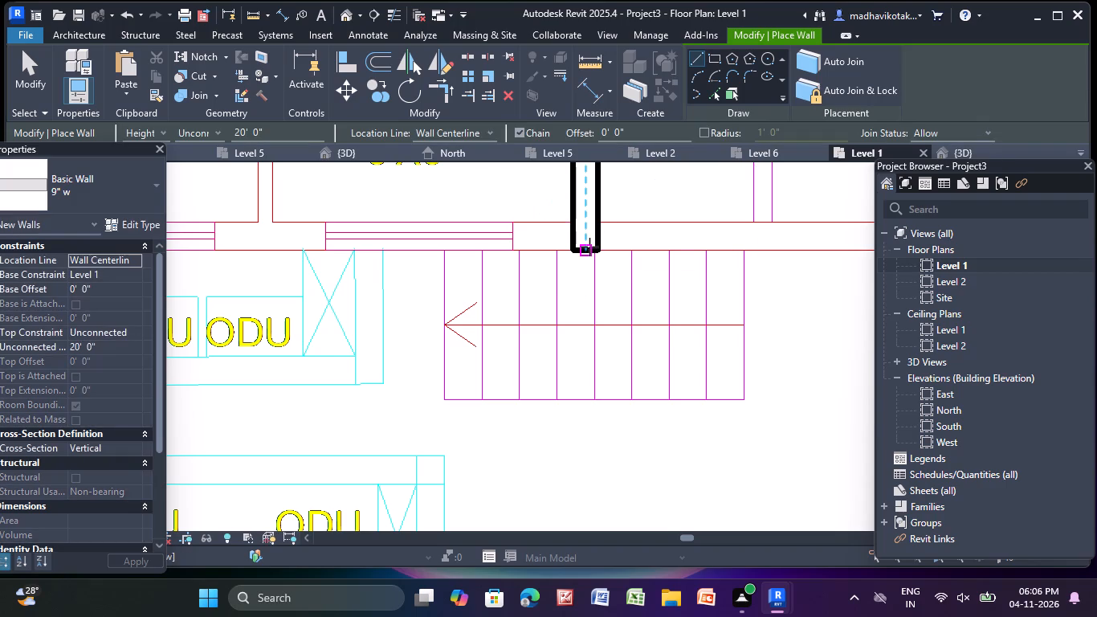
# Draw a vertical 9" w wall along the staircase's corridor side, from its upper outer corner down to the 1819sft unit's upper wall.
pyautogui.scroll(-4, 589, 249)
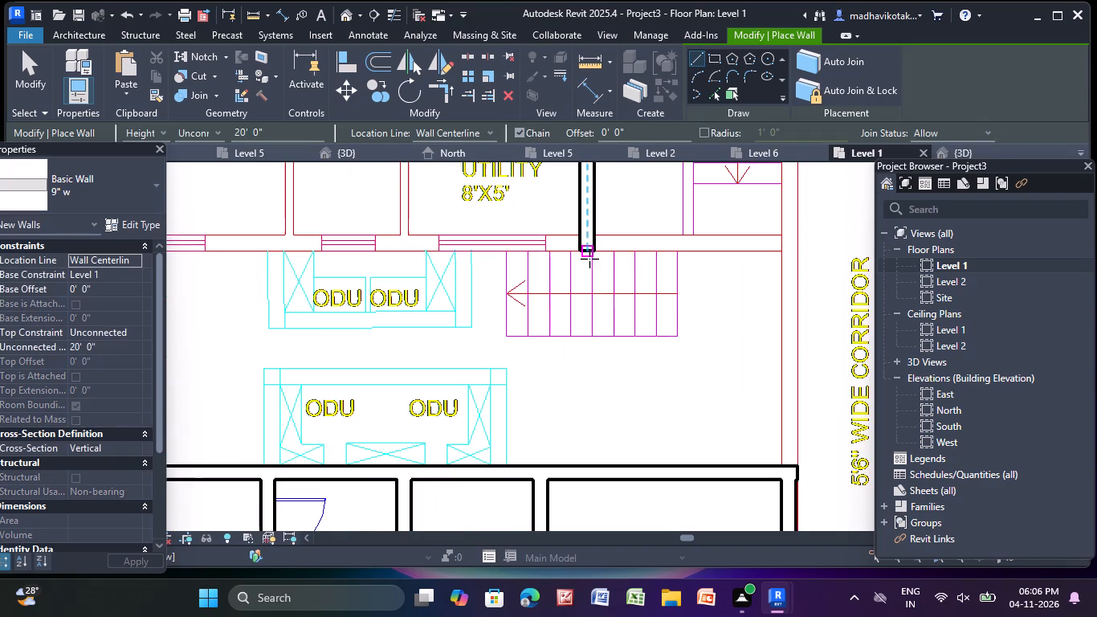
pyautogui.scroll(-9, 596, 284)
pyautogui.moveTo(598, 286); pyautogui.dragTo(540, 587, button='middle')
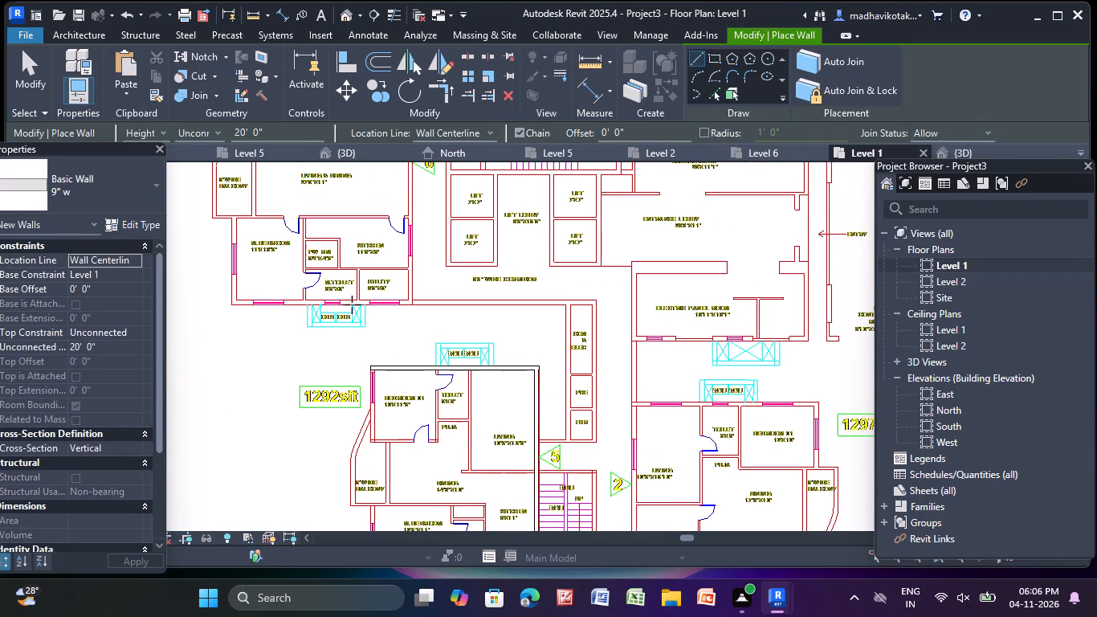
pyautogui.moveTo(458, 501); pyautogui.dragTo(445, 319, button='middle')
pyautogui.scroll(-1, 473, 223)
pyautogui.scroll(5, 479, 316)
pyautogui.scroll(7, 664, 279)
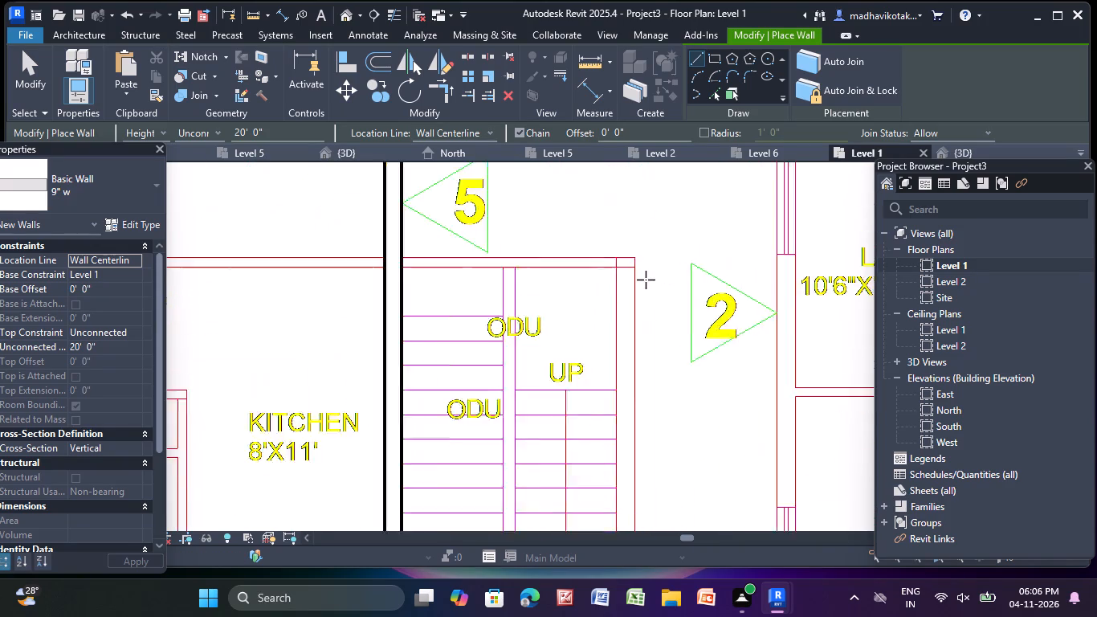
pyautogui.scroll(8, 646, 280)
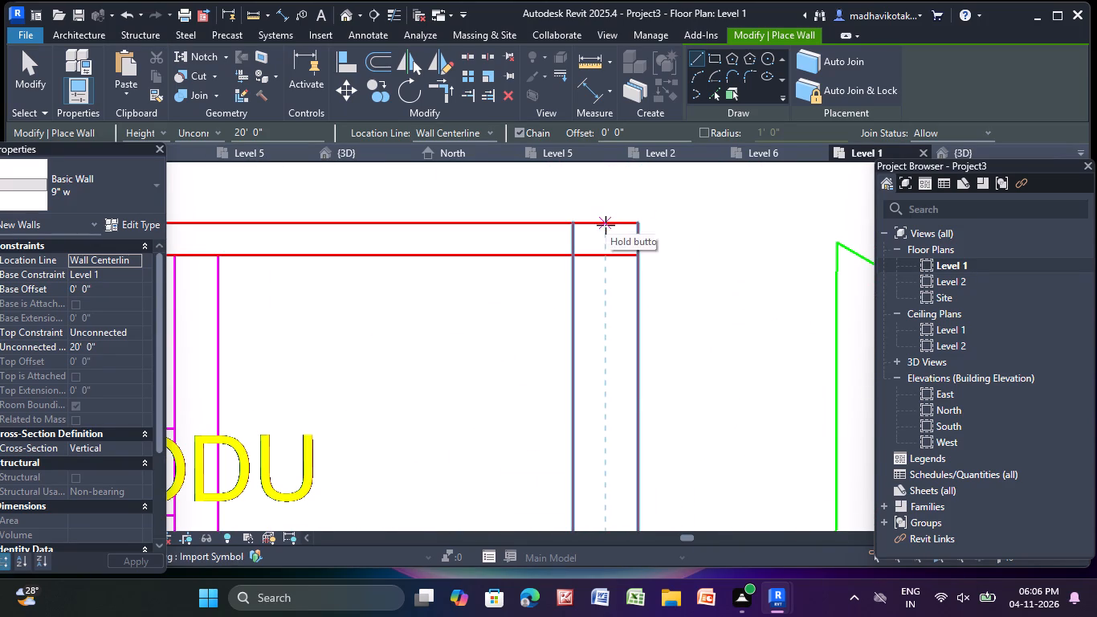
pyautogui.click(606, 225)
pyautogui.scroll(-5, 612, 449)
pyautogui.moveTo(612, 449); pyautogui.dragTo(668, 246, button='middle')
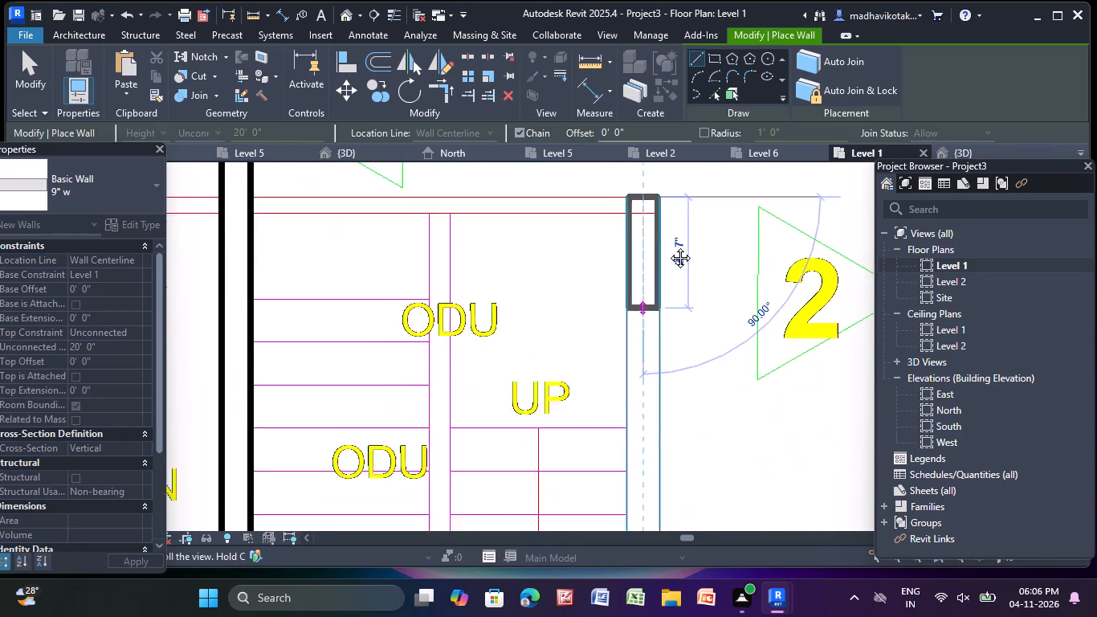
pyautogui.moveTo(668, 246); pyautogui.dragTo(761, 2, button='middle')
pyautogui.scroll(-1, 764, 0)
pyautogui.scroll(-4, 755, 488)
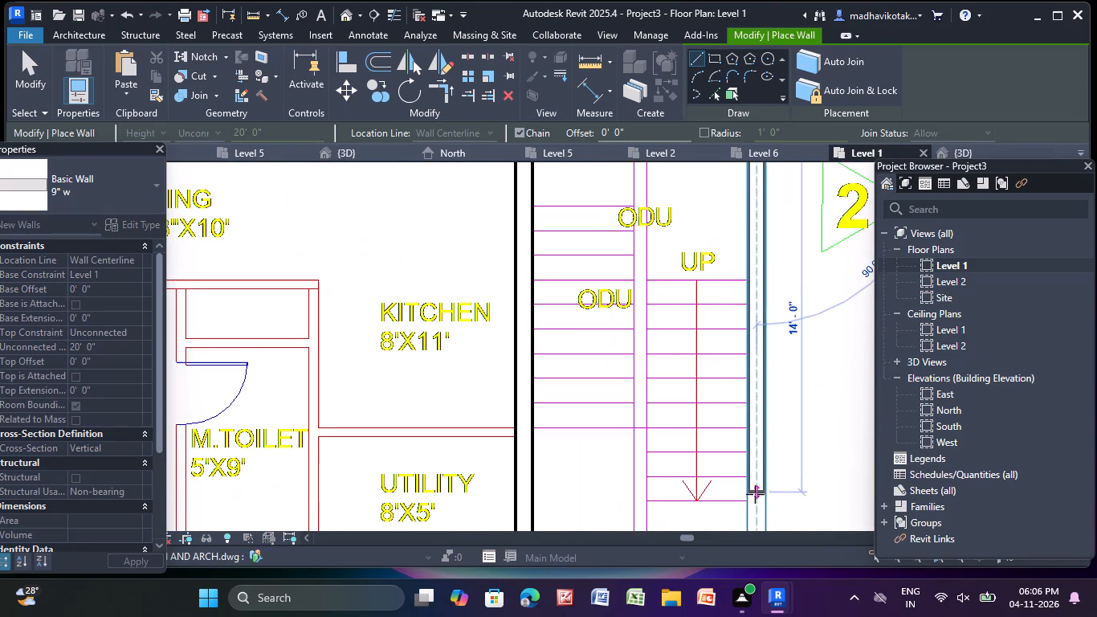
pyautogui.moveTo(755, 494); pyautogui.dragTo(619, 186, button='middle')
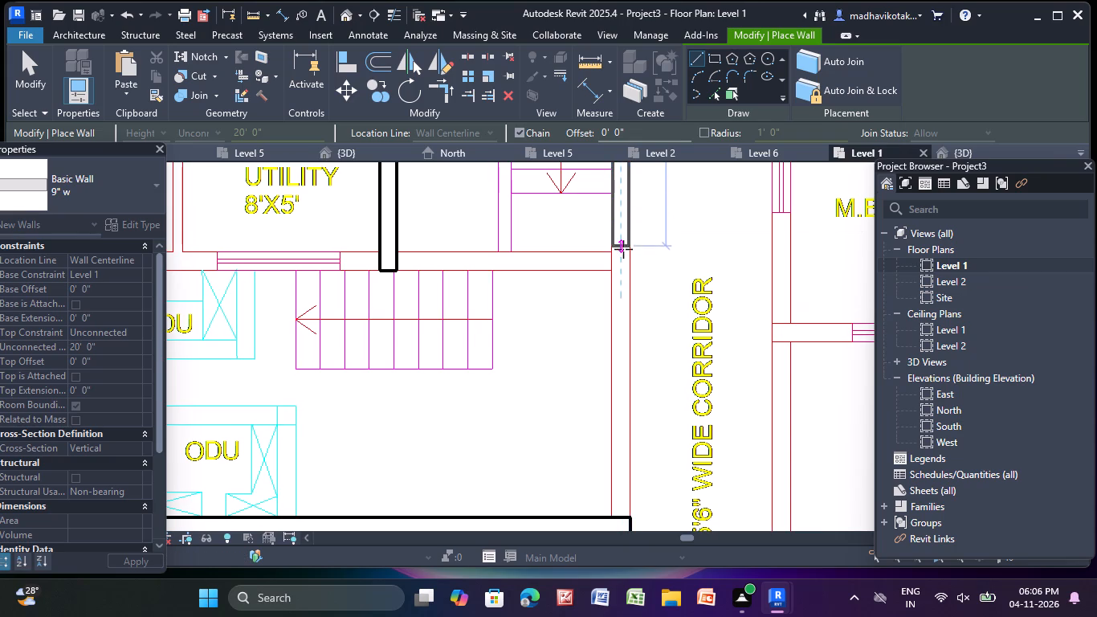
pyautogui.scroll(-4, 617, 275)
pyautogui.scroll(3, 622, 411)
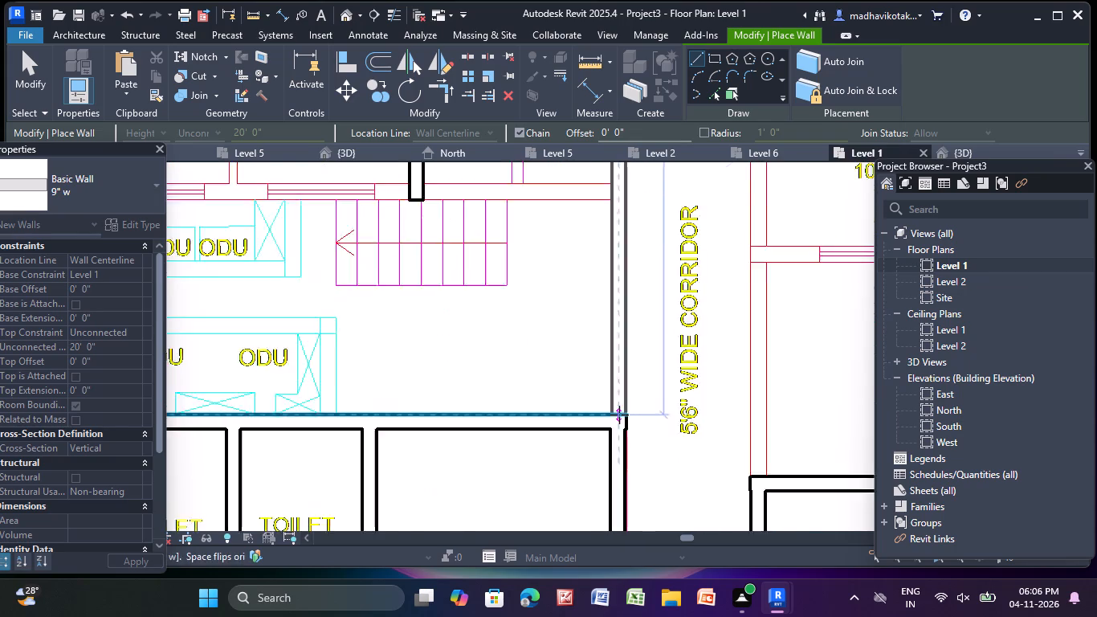
pyautogui.scroll(2, 619, 415)
pyautogui.click(619, 415)
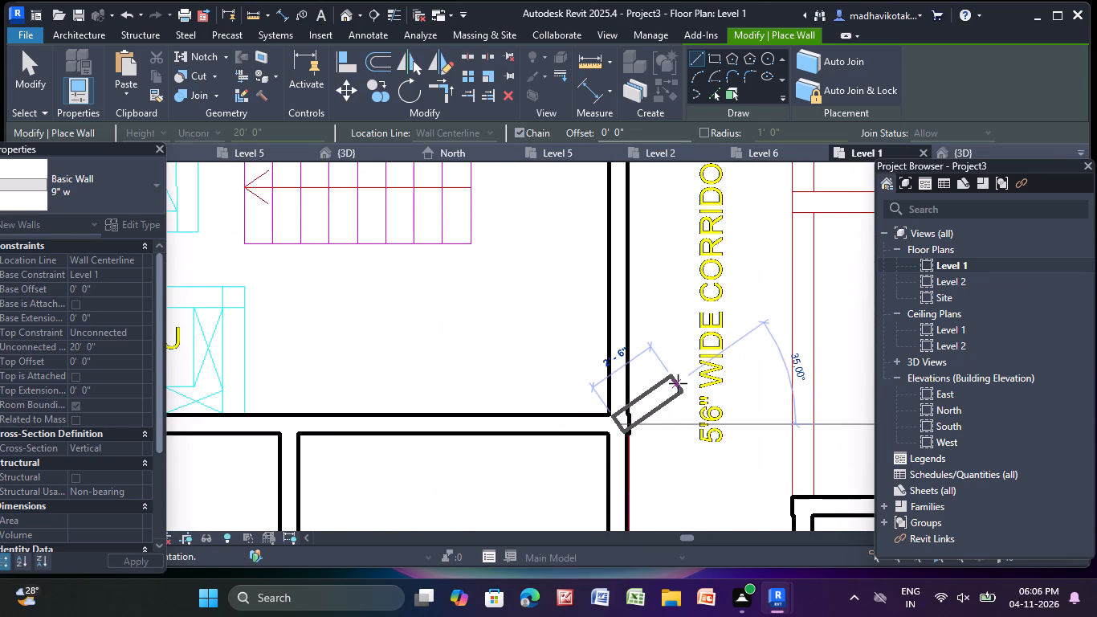
pyautogui.press('Escape')
# Draw a horizontal 9" w wall along the 1292sft unit's lower outer edge, from the corridor-side wall to the M.Bedroom's outer corner.
pyautogui.scroll(-5, 676, 383)
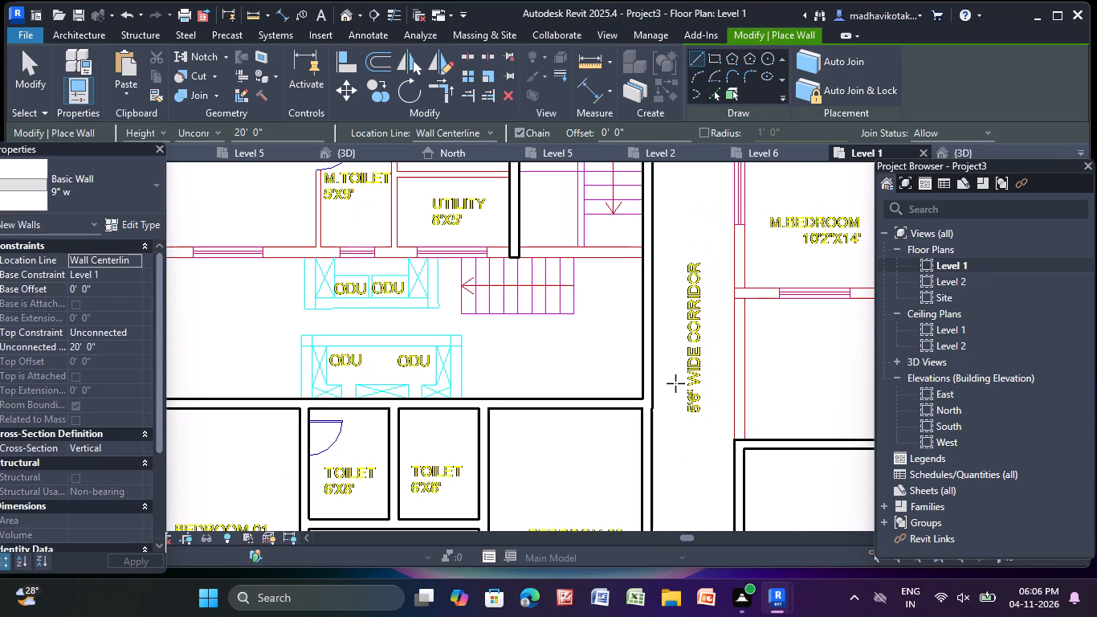
pyautogui.moveTo(563, 342); pyautogui.dragTo(596, 481, button='middle')
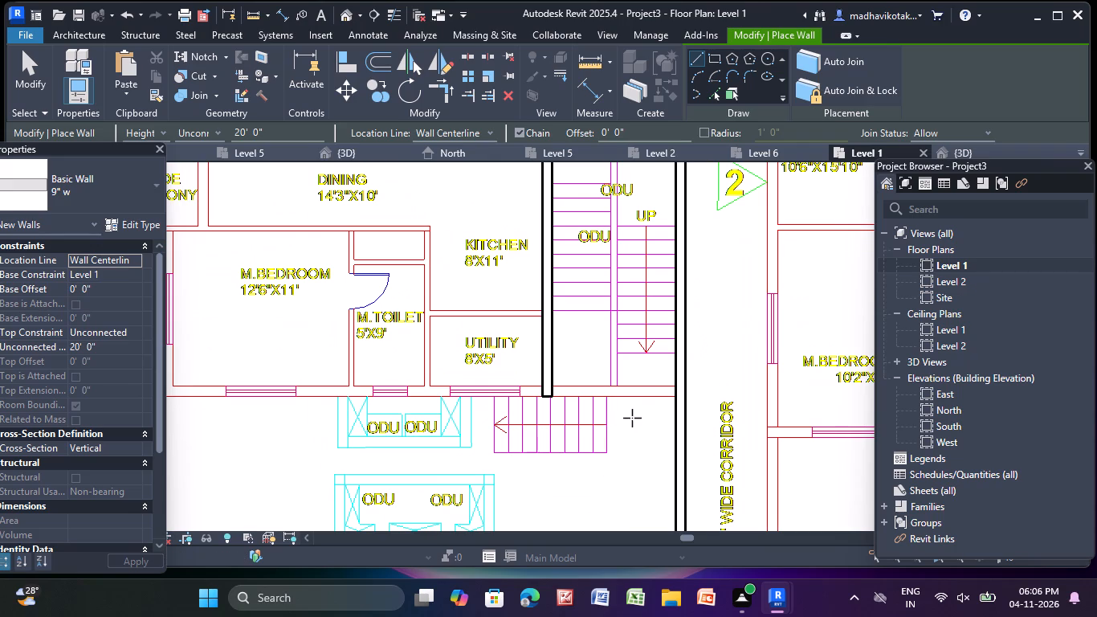
pyautogui.scroll(4, 663, 386)
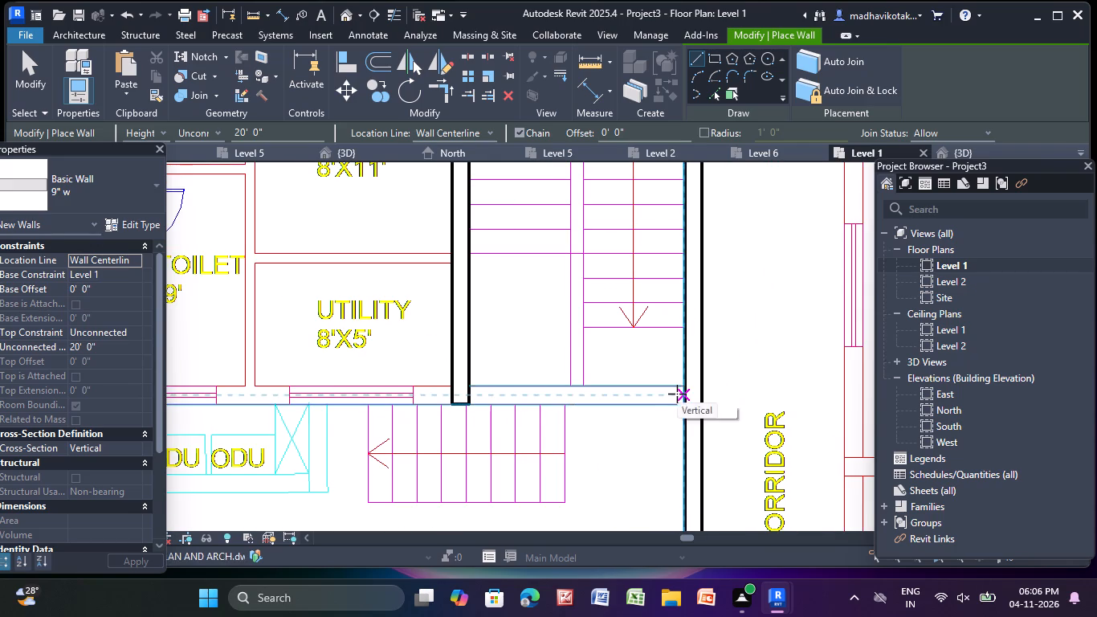
pyautogui.click(686, 392)
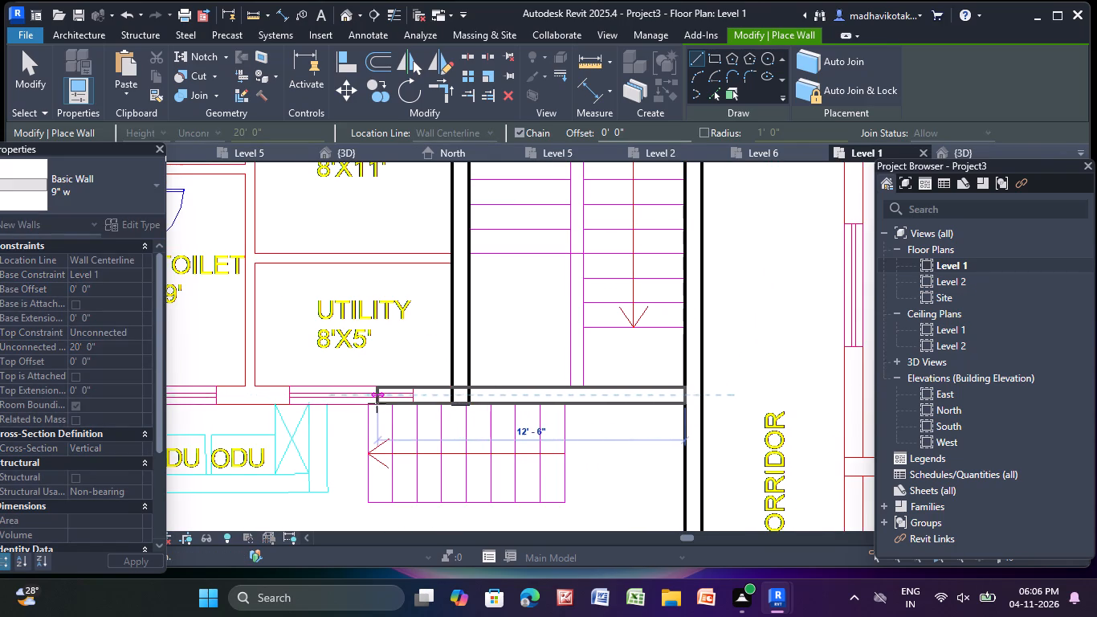
pyautogui.scroll(-5, 373, 404)
pyautogui.moveTo(373, 403); pyautogui.dragTo(688, 432, button='middle')
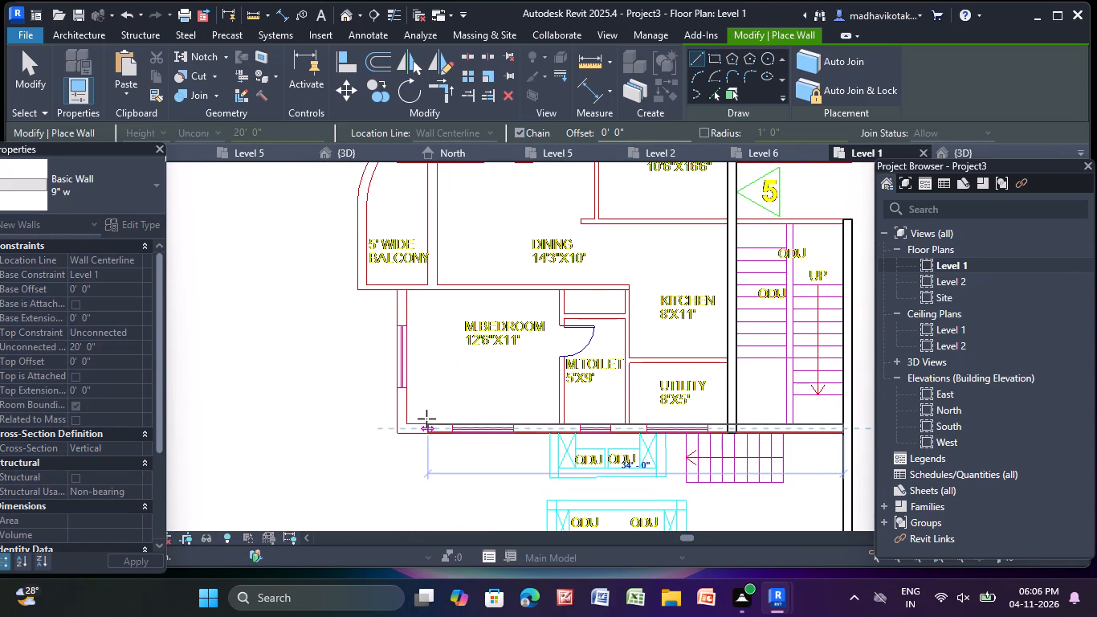
pyautogui.scroll(8, 390, 428)
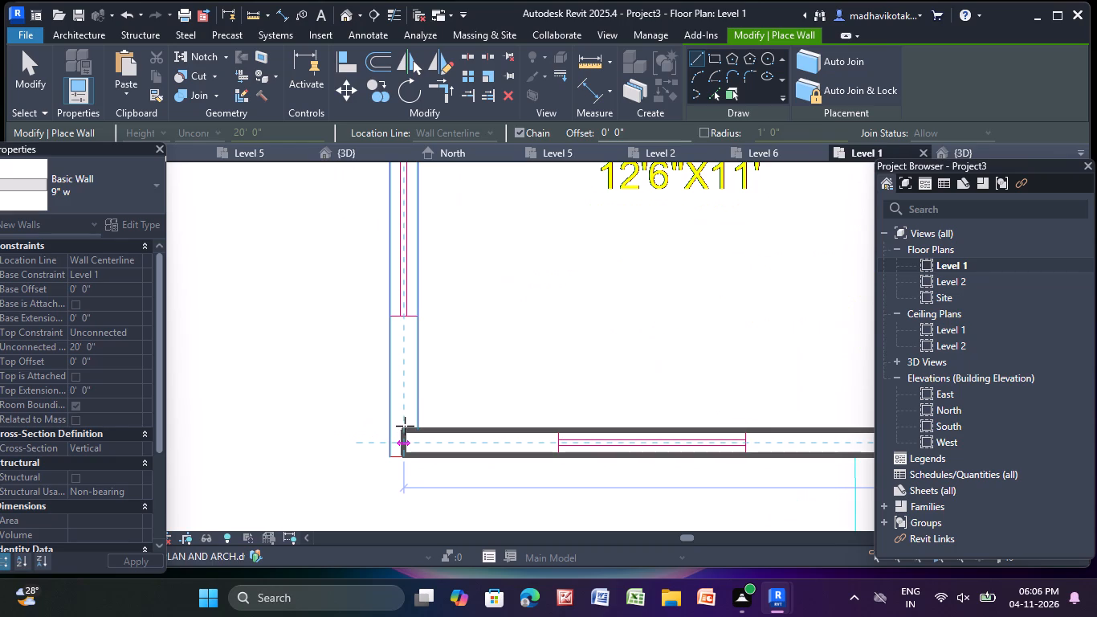
pyautogui.click(389, 436)
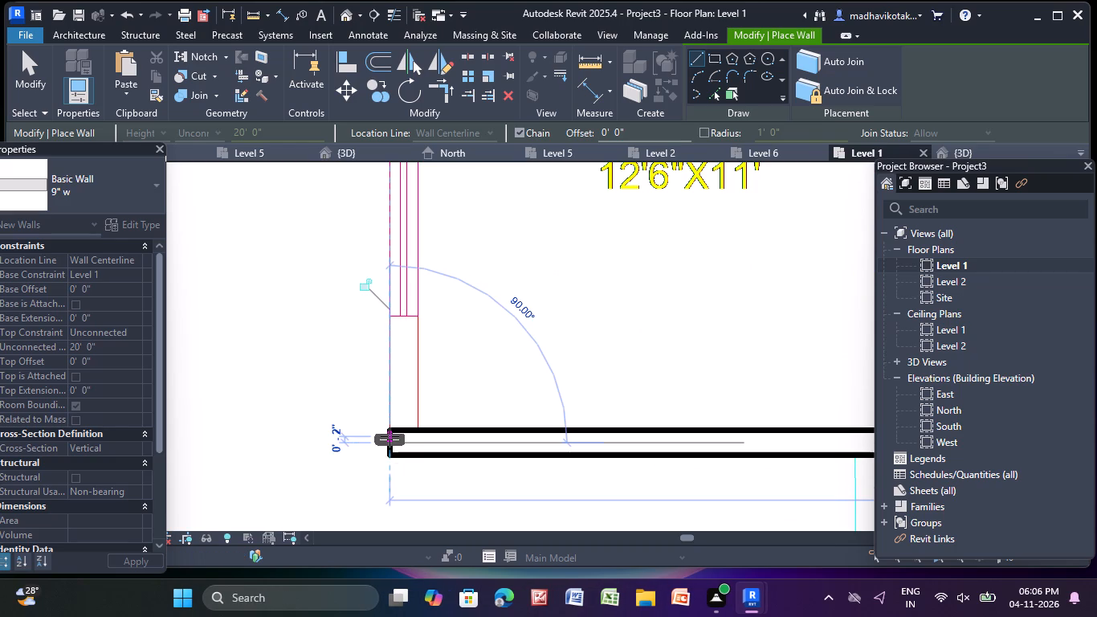
pyautogui.press('Escape')
# Draw a vertical 9" w wall along the M.Bedroom's outer window side, from its lower corner up to the balcony's lower edge line.
pyautogui.click(408, 426)
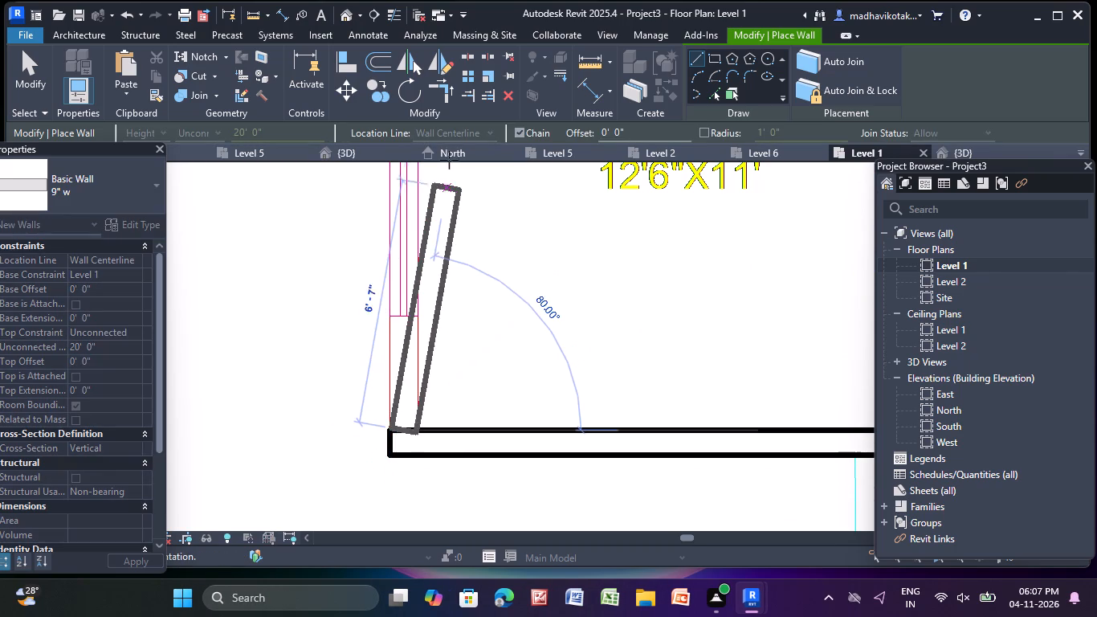
pyautogui.scroll(-2, 398, 219)
pyautogui.moveTo(395, 226); pyautogui.dragTo(378, 392, button='middle')
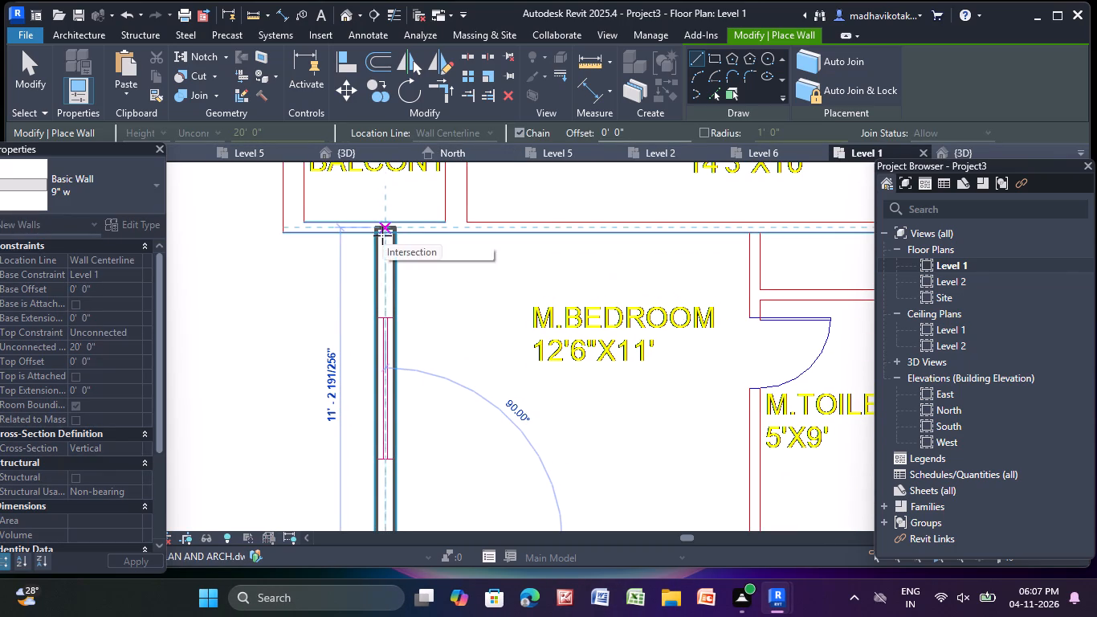
pyautogui.scroll(5, 384, 247)
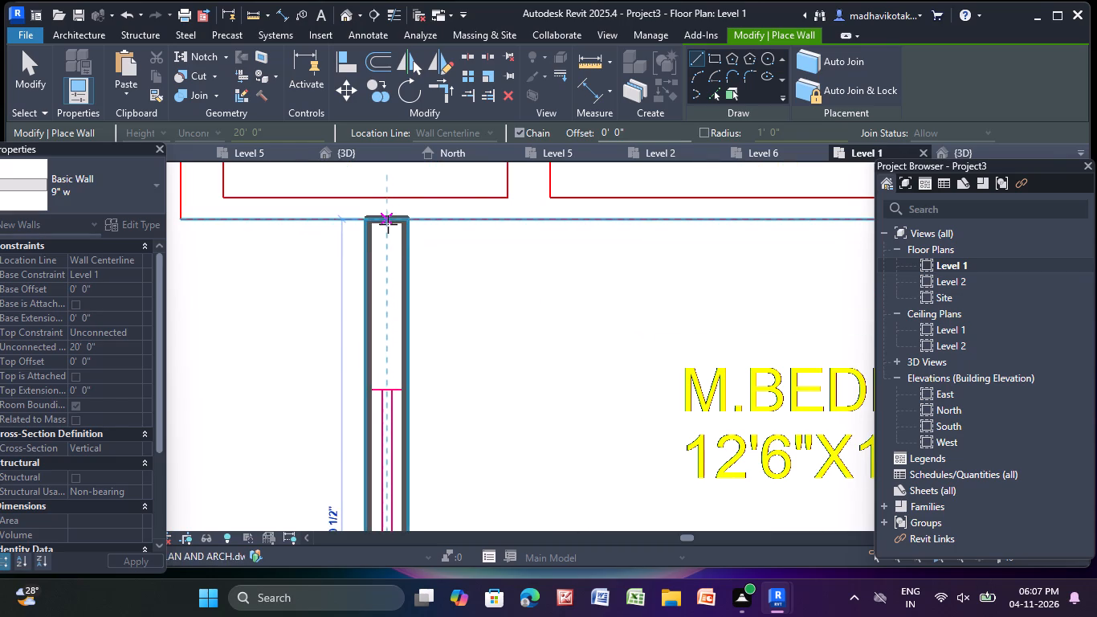
pyautogui.scroll(3, 388, 224)
pyautogui.moveTo(385, 227); pyautogui.dragTo(386, 378, button='middle')
pyautogui.scroll(4, 385, 374)
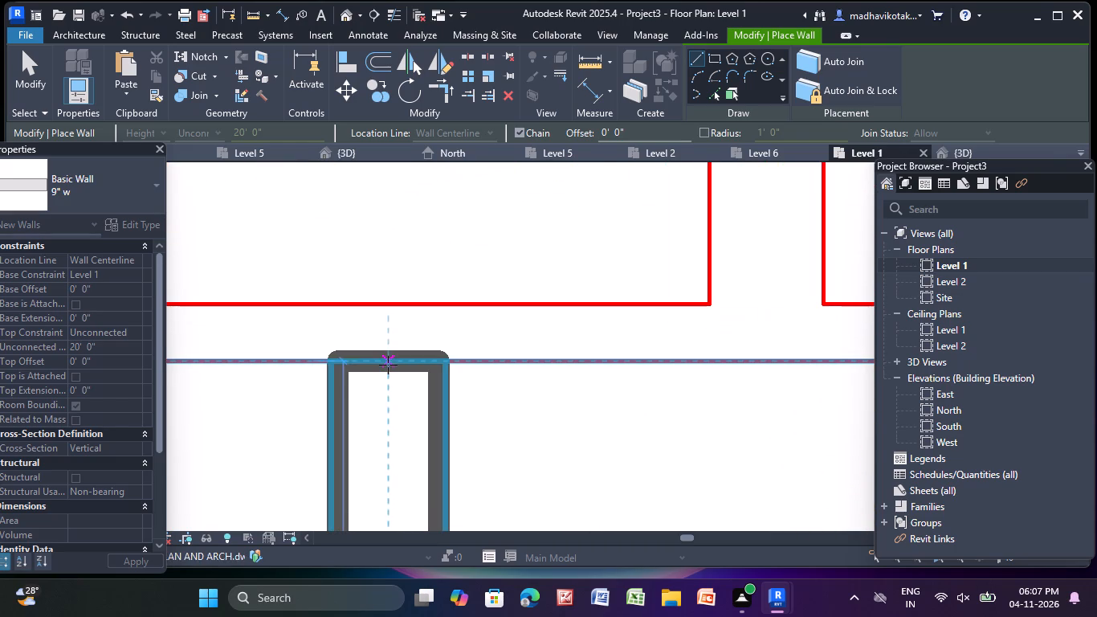
pyautogui.click(388, 365)
pyautogui.press('Escape')
# Place 4.5" p walls by picking the balcony's lower inner line, its straight outer side, and the long line between Dining and M.Bedroom.
pyautogui.scroll(-12, 455, 328)
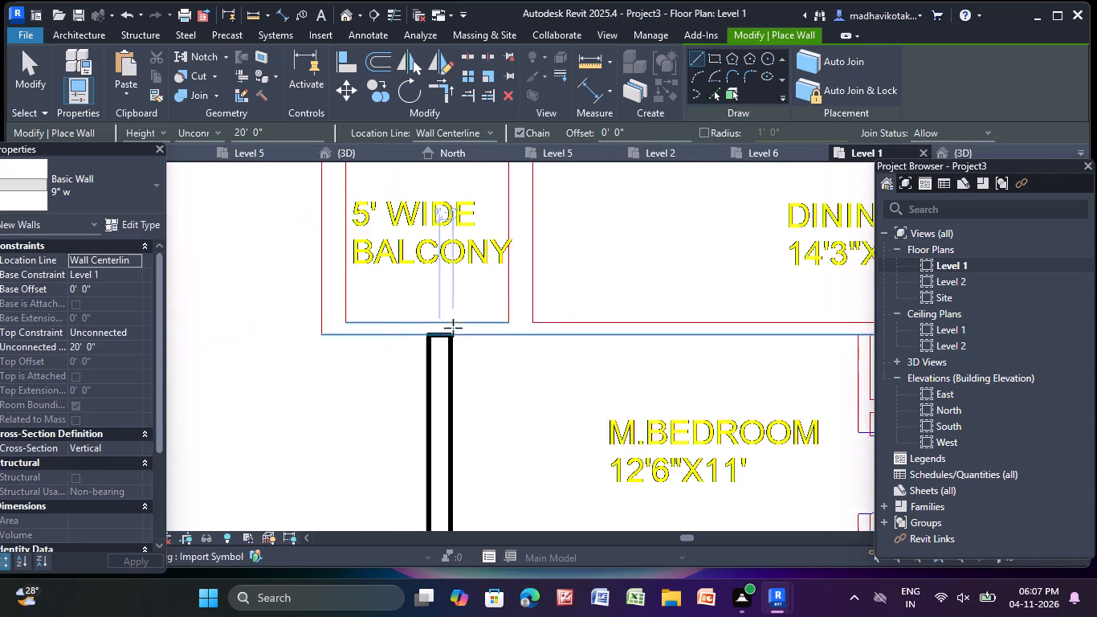
pyautogui.scroll(-11, 468, 331)
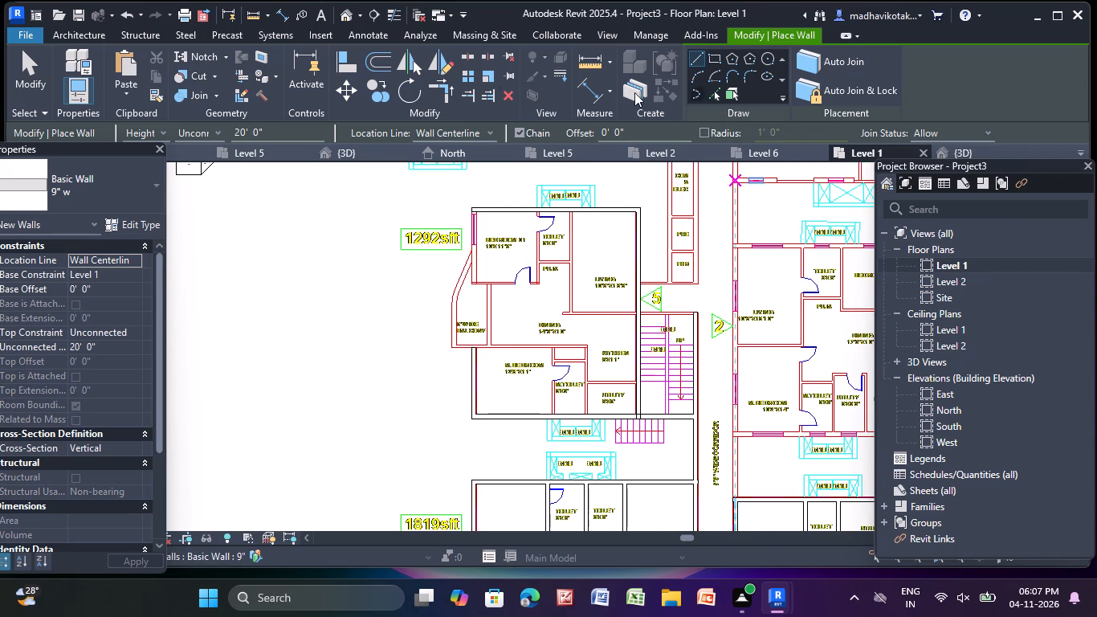
pyautogui.click(100, 199)
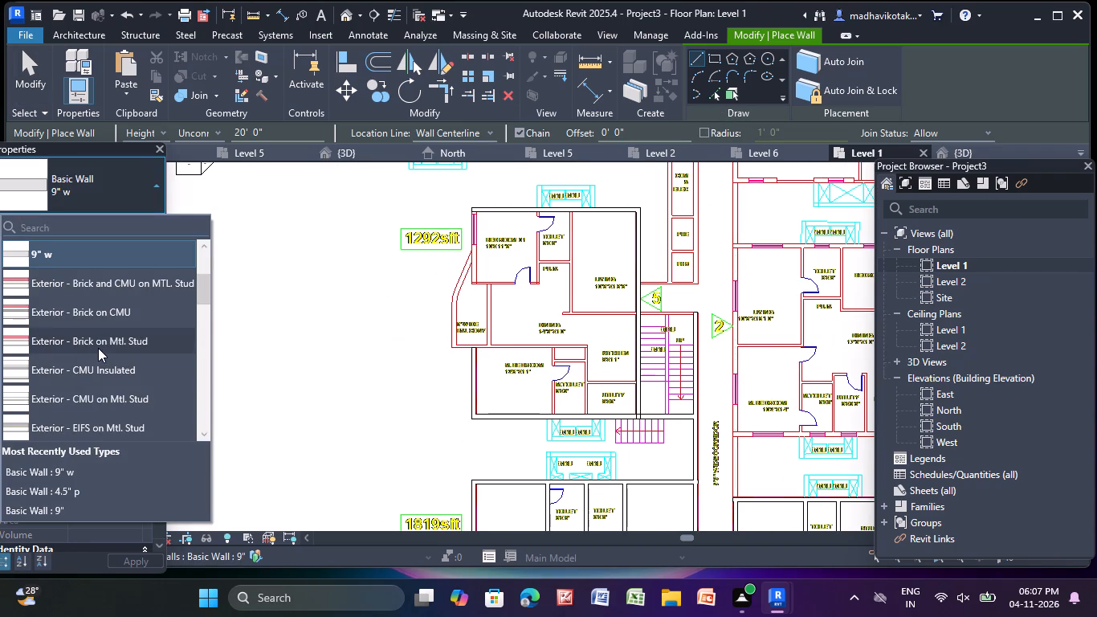
pyautogui.click(59, 496)
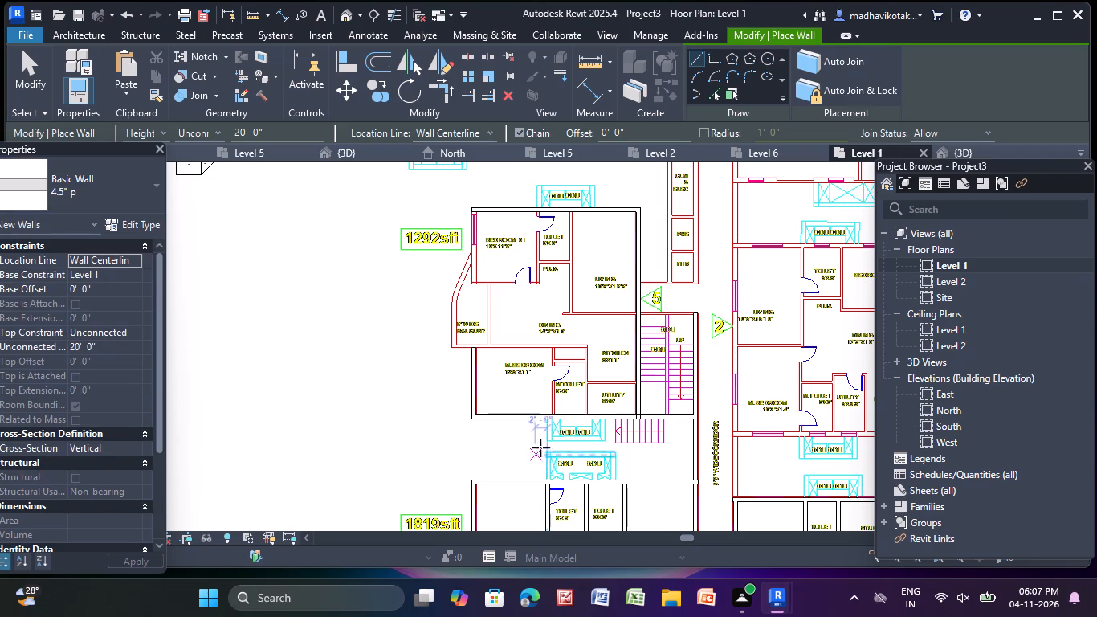
pyautogui.click(710, 90)
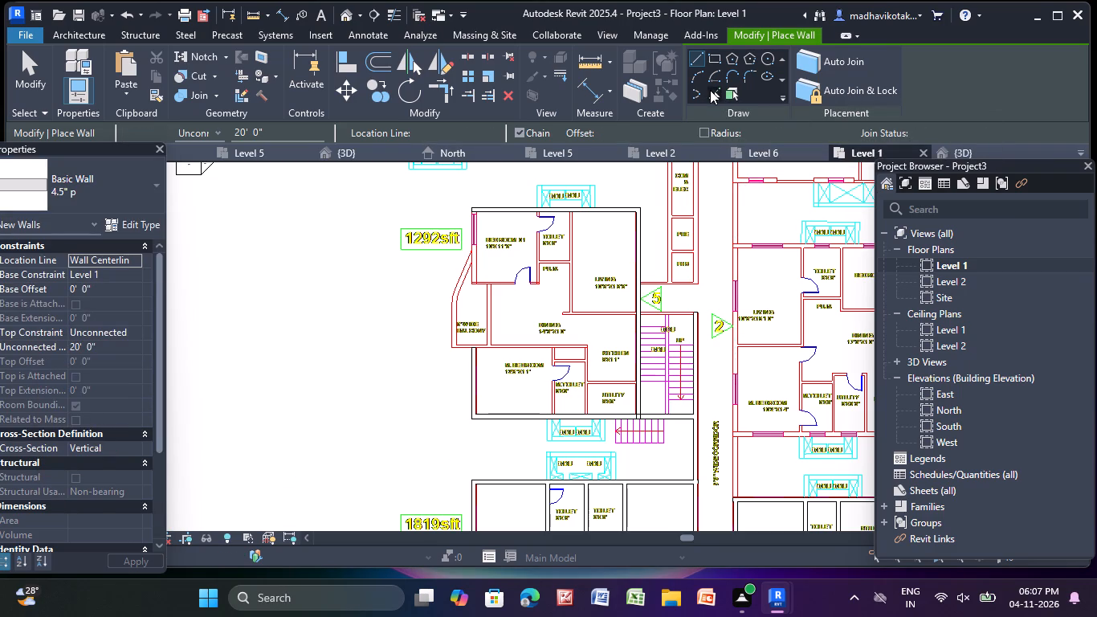
pyautogui.scroll(4, 376, 361)
pyautogui.scroll(3, 491, 325)
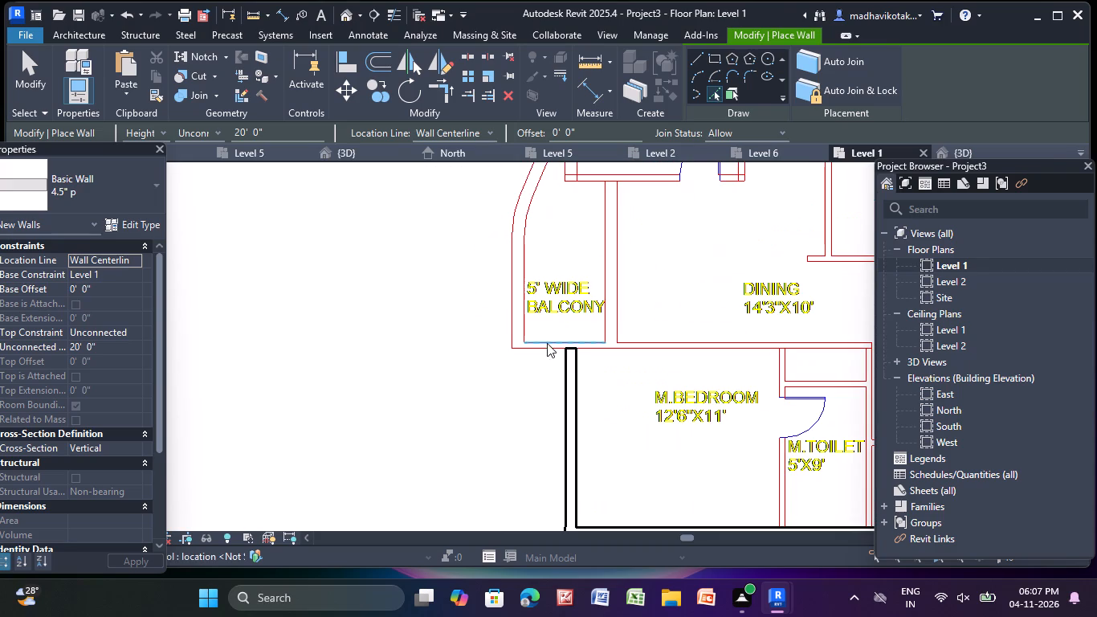
pyautogui.click(543, 347)
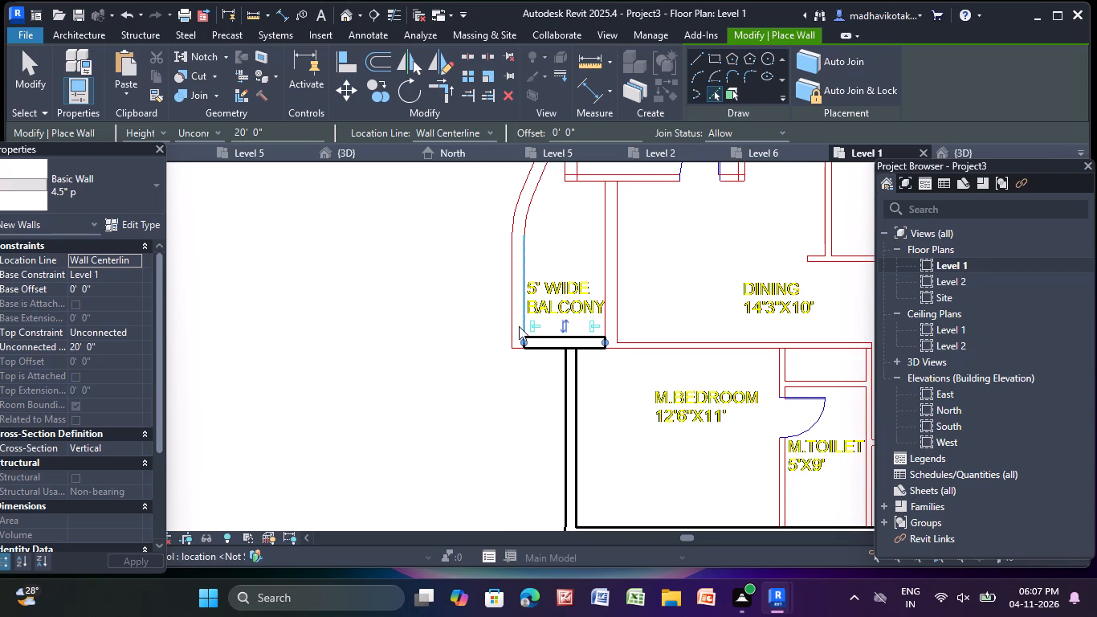
pyautogui.click(512, 325)
pyautogui.scroll(7, 531, 345)
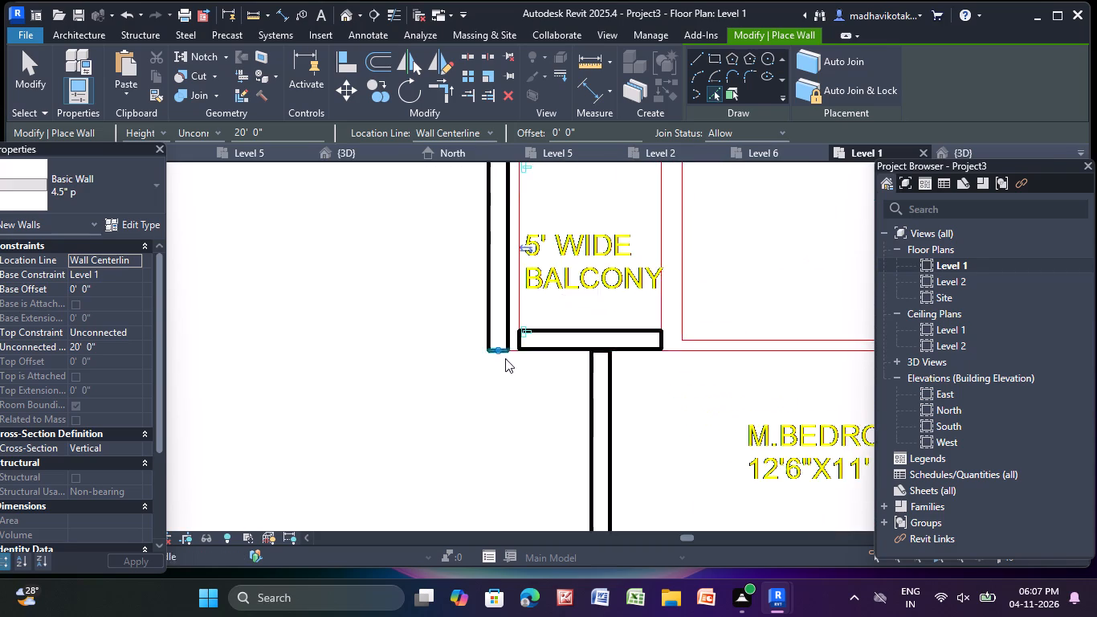
pyautogui.scroll(3, 505, 358)
pyautogui.click(524, 339)
pyautogui.scroll(-4, 524, 339)
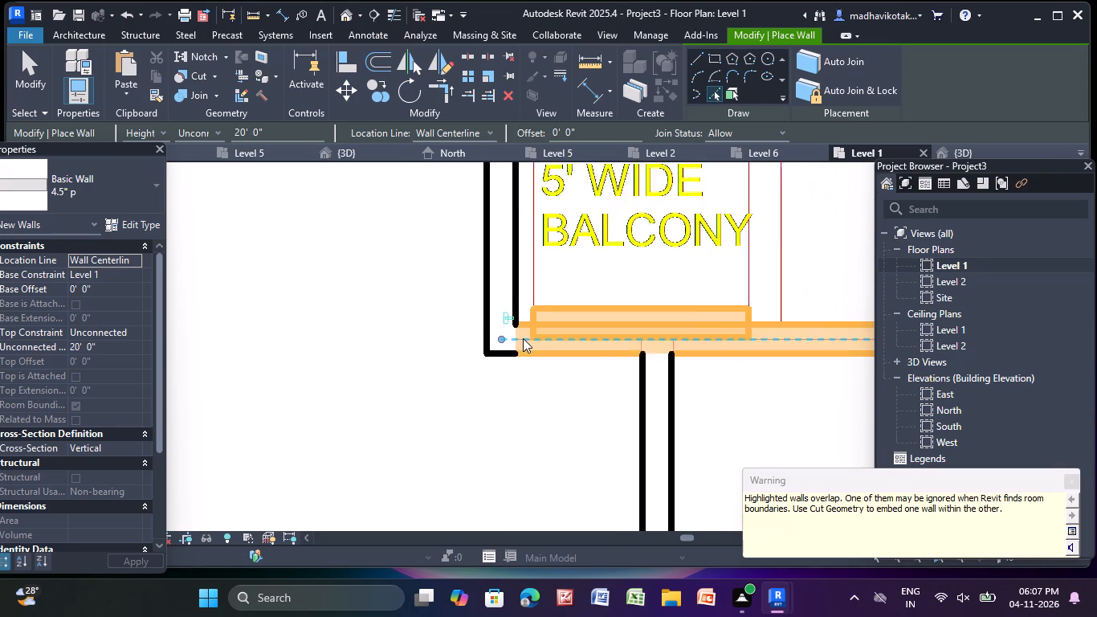
# Place 4.5" p walls on the picked outer lines of the 5' wide balcony's curved corner and slanted side.
pyautogui.scroll(-8, 523, 338)
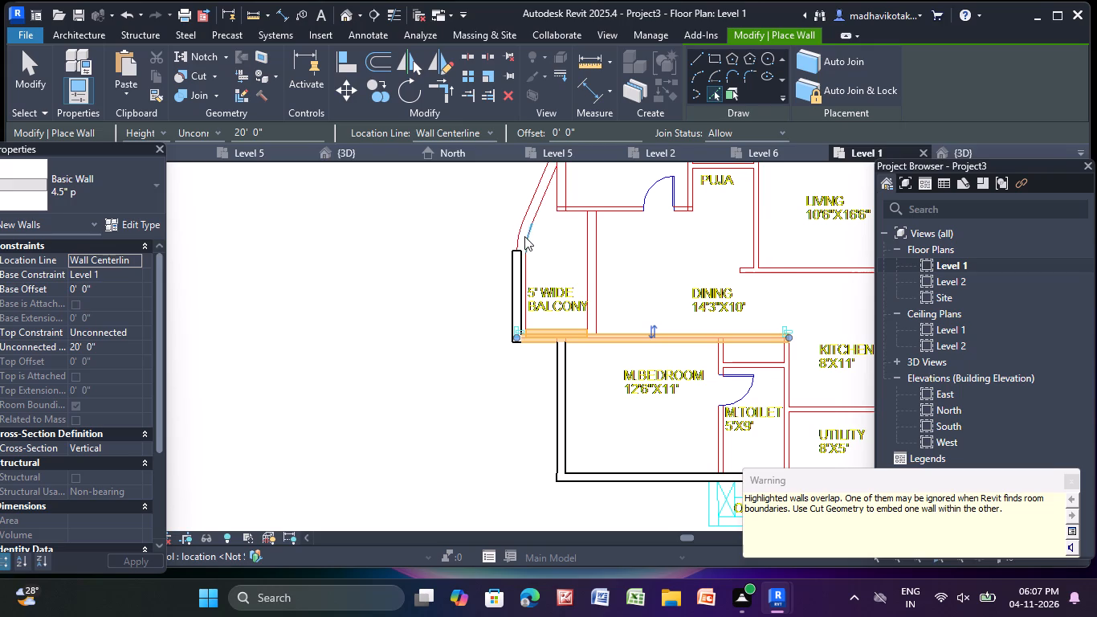
pyautogui.click(519, 240)
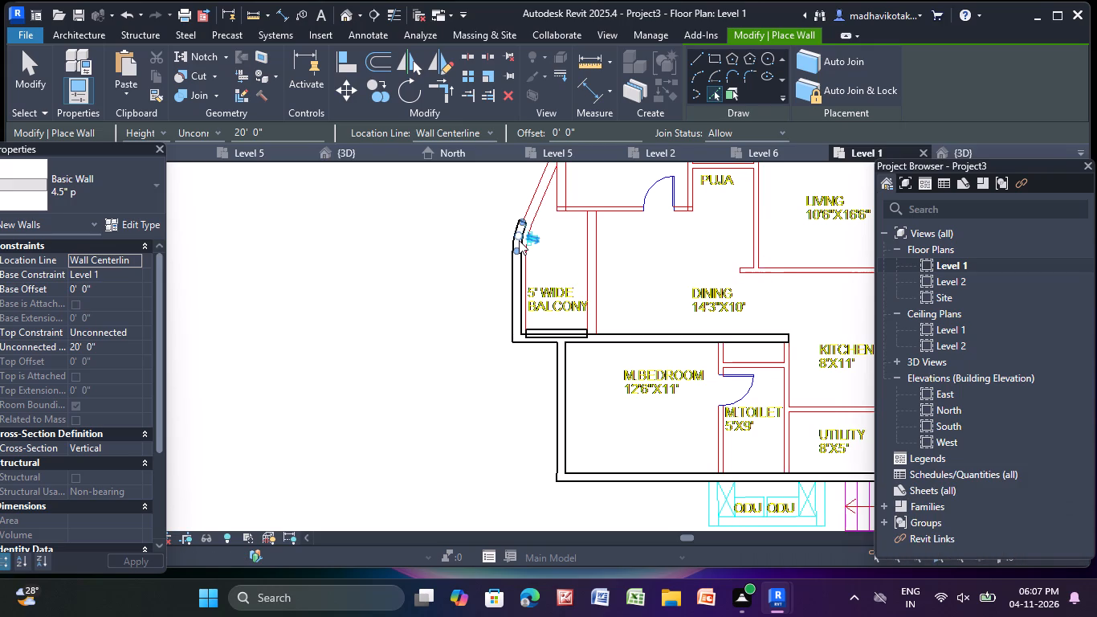
pyautogui.scroll(1, 519, 240)
pyautogui.moveTo(518, 243); pyautogui.dragTo(467, 350, button='middle')
pyautogui.scroll(5, 494, 299)
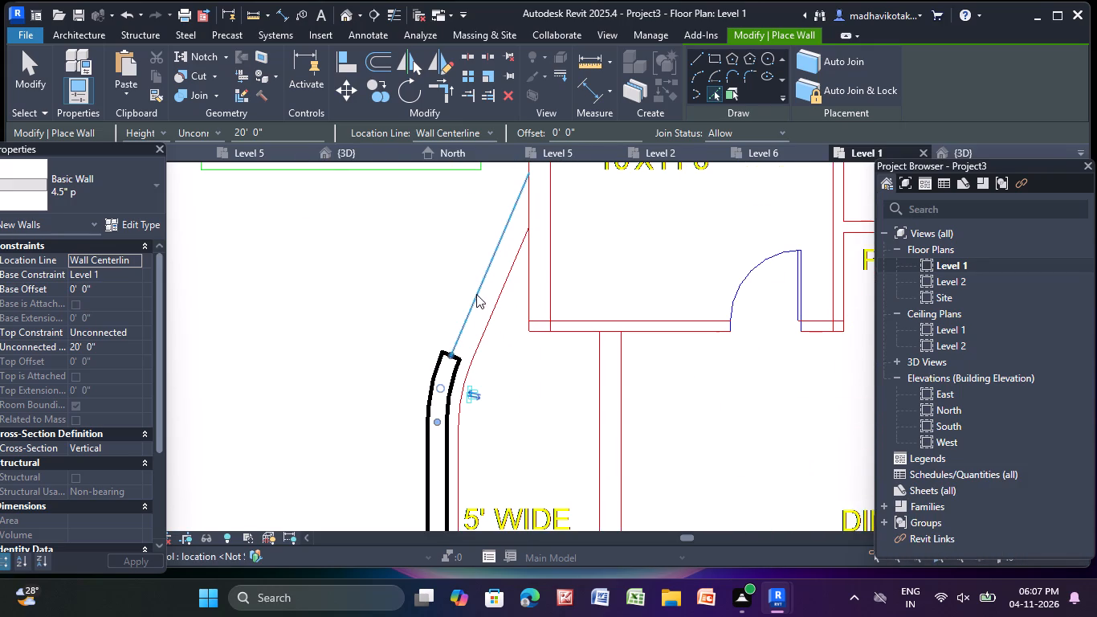
pyautogui.click(473, 300)
pyautogui.scroll(-6, 475, 299)
pyautogui.scroll(-5, 504, 362)
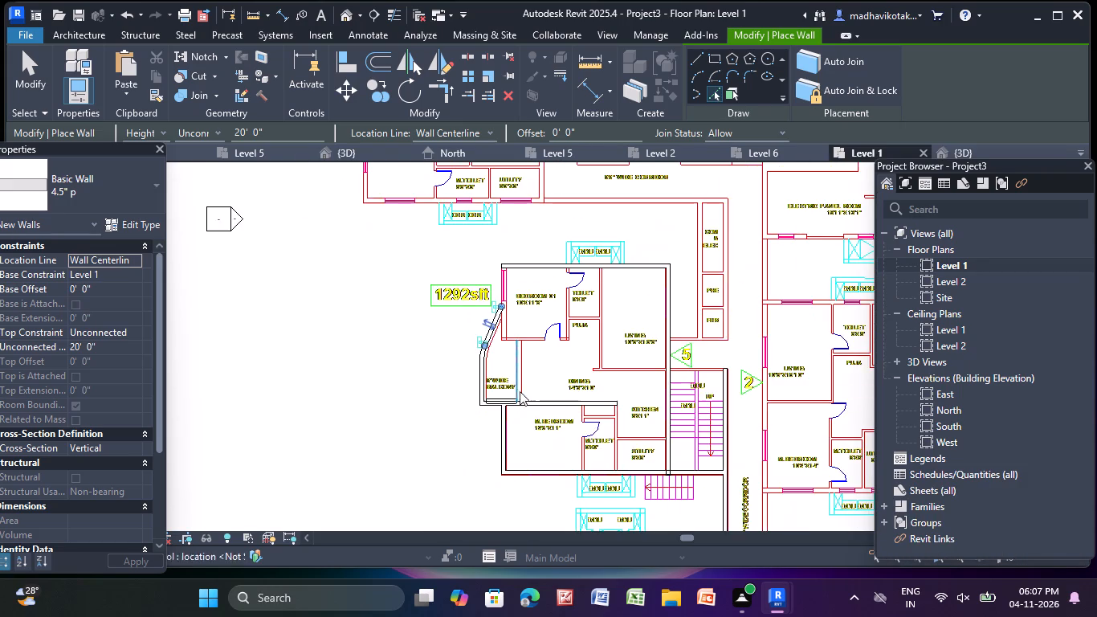
# Place a 4.5" p wall by picking Bedroom 01's outer edge line at the window, and end wall placement.
pyautogui.scroll(6, 486, 450)
pyautogui.scroll(4, 500, 385)
pyautogui.scroll(-1, 500, 303)
pyautogui.moveTo(500, 303); pyautogui.dragTo(434, 525, button='middle')
pyautogui.moveTo(479, 327); pyautogui.dragTo(425, 545, button='middle')
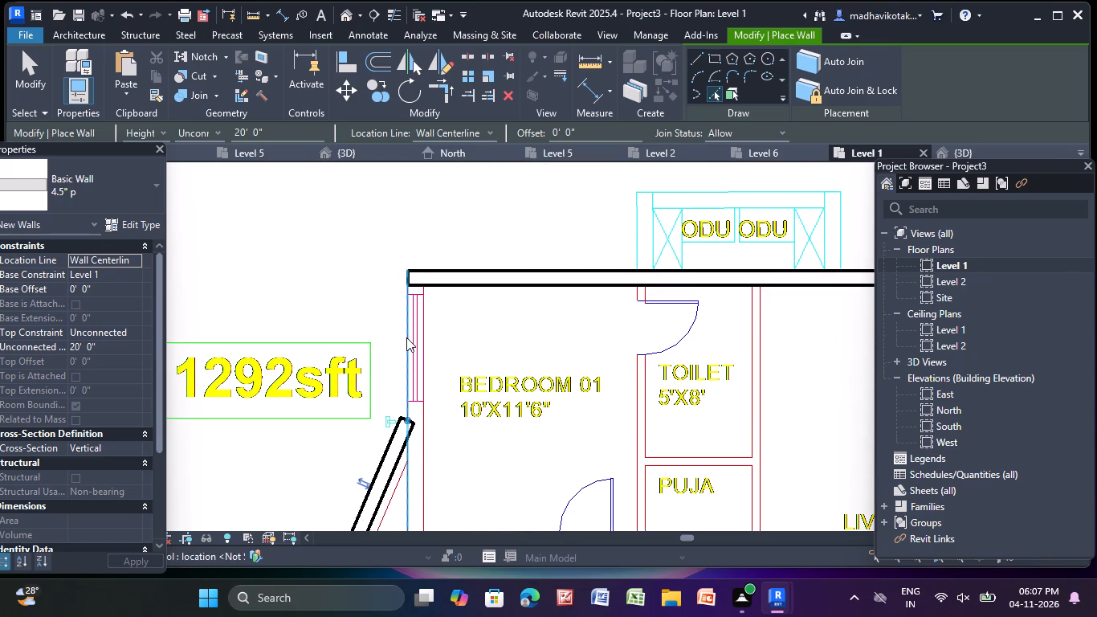
pyautogui.click(406, 337)
pyautogui.press('Escape')
pyautogui.press('Escape')
# Delete the short wall overlapping the long wall at the lower edge of the 5' wide balcony.
pyautogui.scroll(-7, 487, 353)
pyautogui.moveTo(504, 415); pyautogui.dragTo(524, 259, button='middle')
pyautogui.scroll(10, 515, 338)
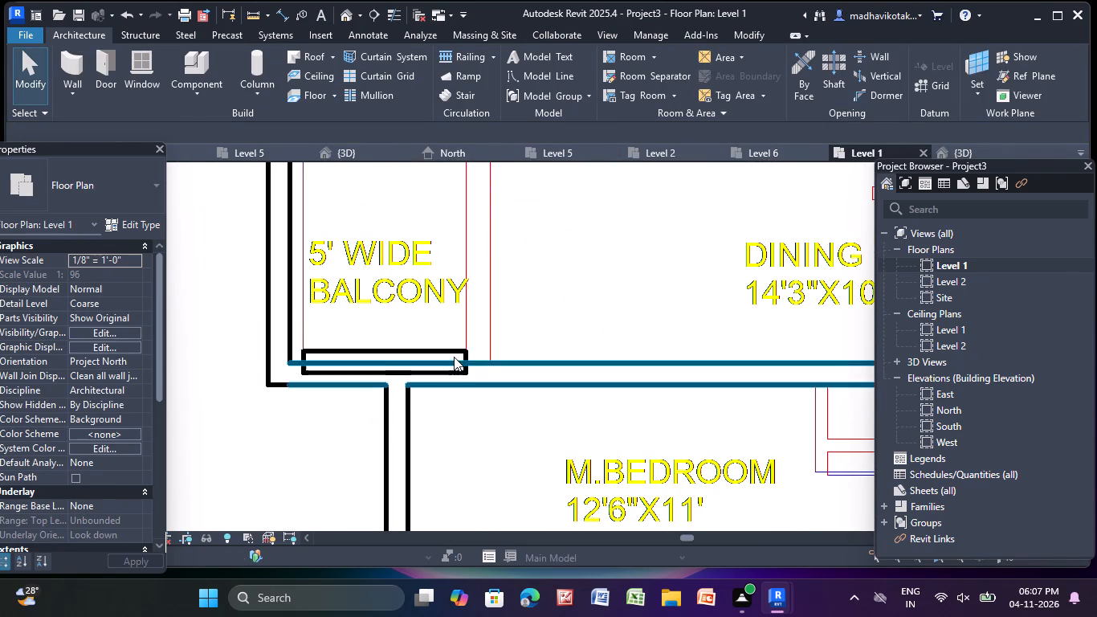
pyautogui.click(453, 349)
pyautogui.press('Delete')
pyautogui.press('BackSpace')
pyautogui.scroll(-9, 453, 349)
pyautogui.press('Escape')
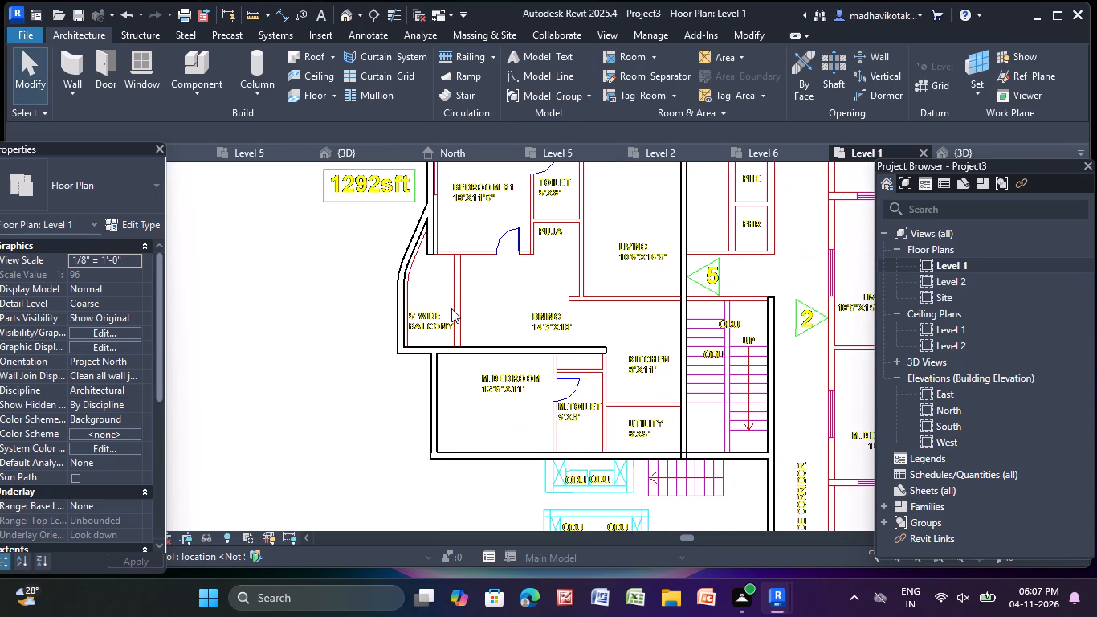
pyautogui.press('Escape')
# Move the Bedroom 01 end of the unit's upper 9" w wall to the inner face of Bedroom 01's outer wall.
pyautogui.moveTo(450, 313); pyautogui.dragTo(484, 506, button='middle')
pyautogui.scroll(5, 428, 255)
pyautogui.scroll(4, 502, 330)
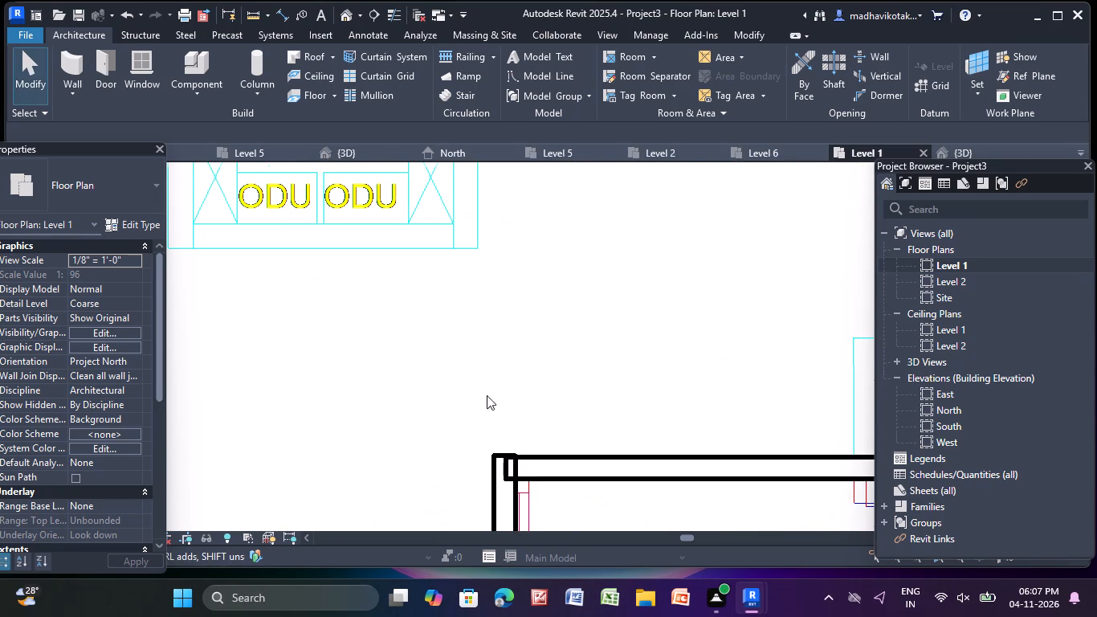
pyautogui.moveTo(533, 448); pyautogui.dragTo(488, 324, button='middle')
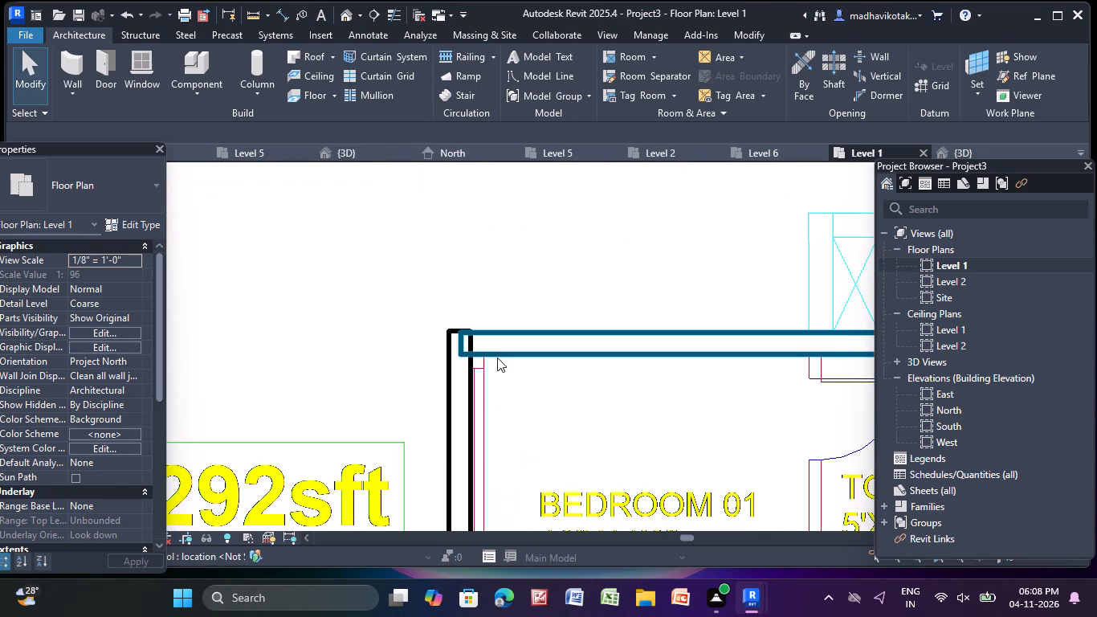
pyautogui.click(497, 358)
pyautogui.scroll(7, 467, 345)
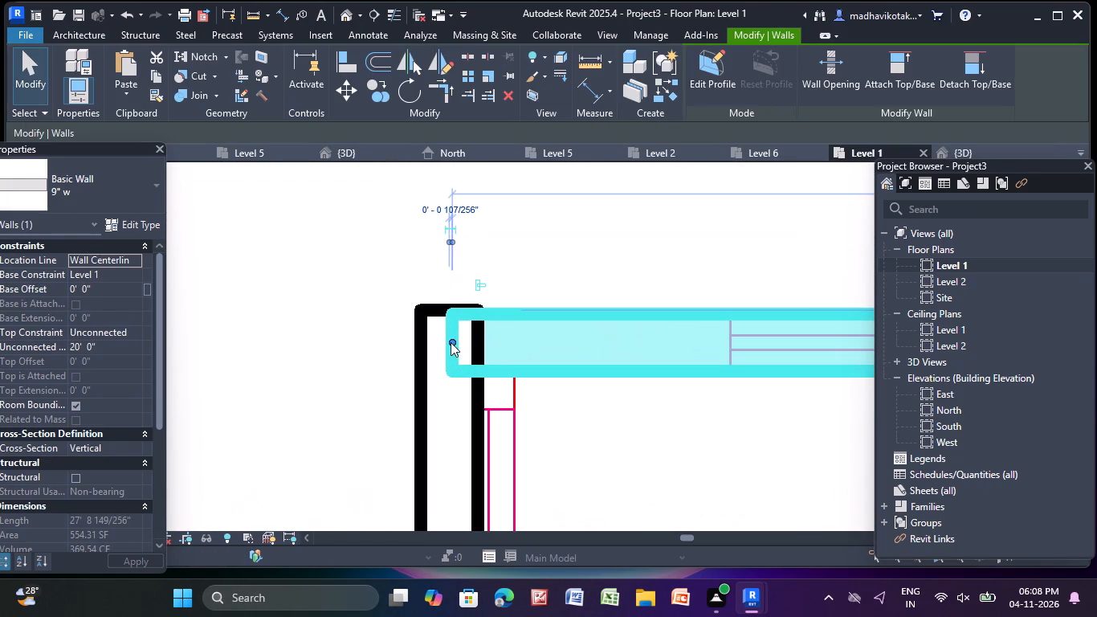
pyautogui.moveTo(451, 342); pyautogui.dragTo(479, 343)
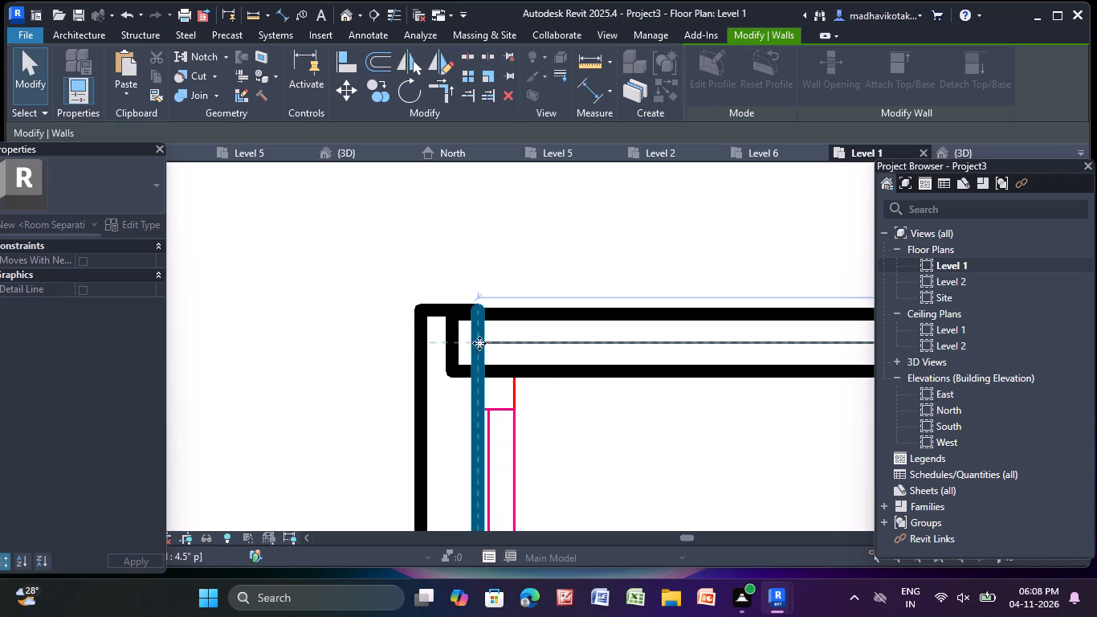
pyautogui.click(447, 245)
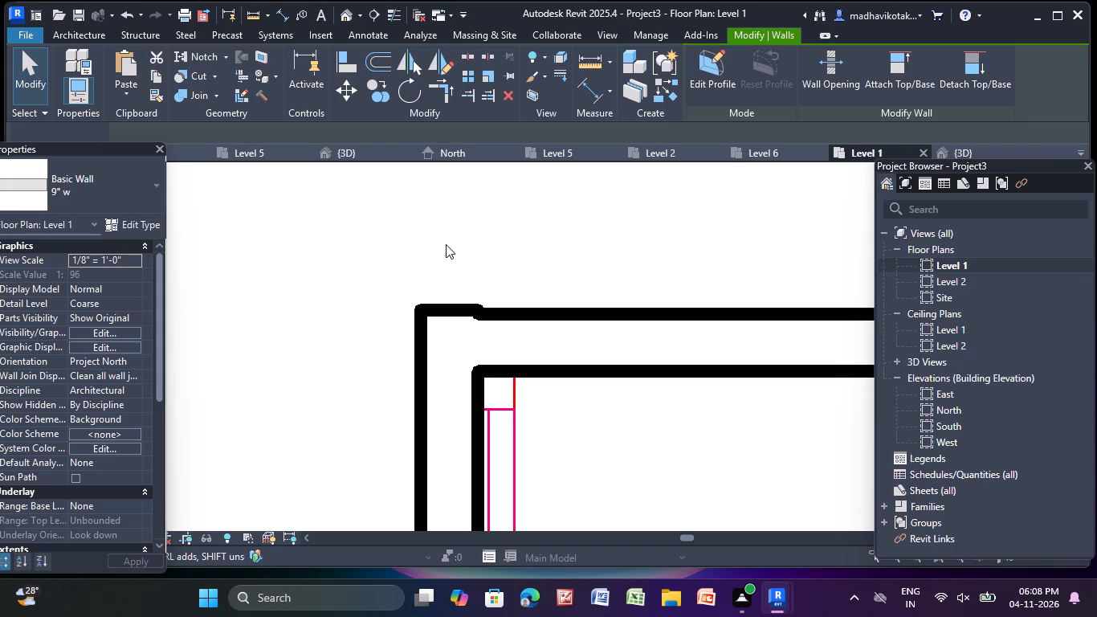
# Delete the 9" w wall along the upper side of Bedroom 01, Toilet and Living.
pyautogui.scroll(-9, 446, 244)
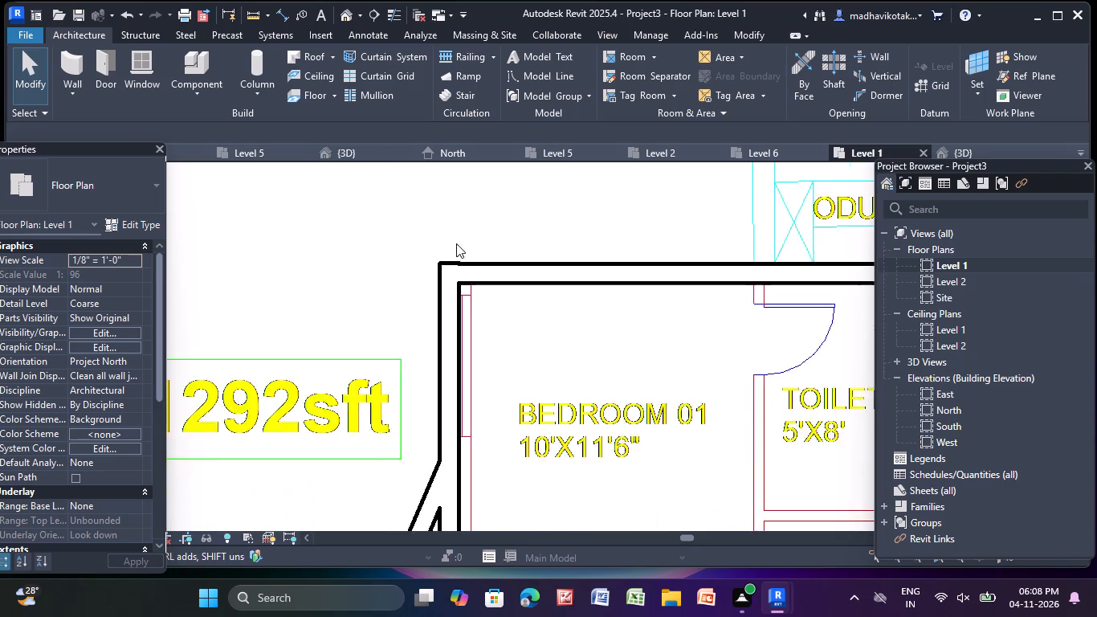
pyautogui.click(504, 274)
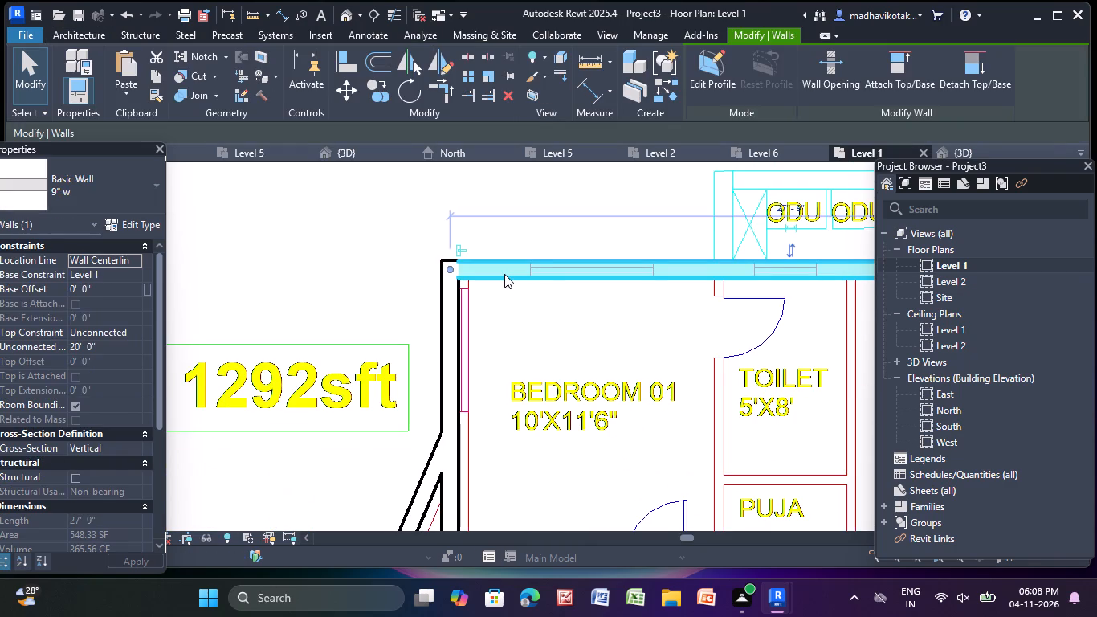
pyautogui.press('Delete')
# Draw a horizontal 9" w wall along the unit's upper edge, from Bedroom 01's outer wall to the outer face of Living's side wall.
pyautogui.scroll(-6, 510, 278)
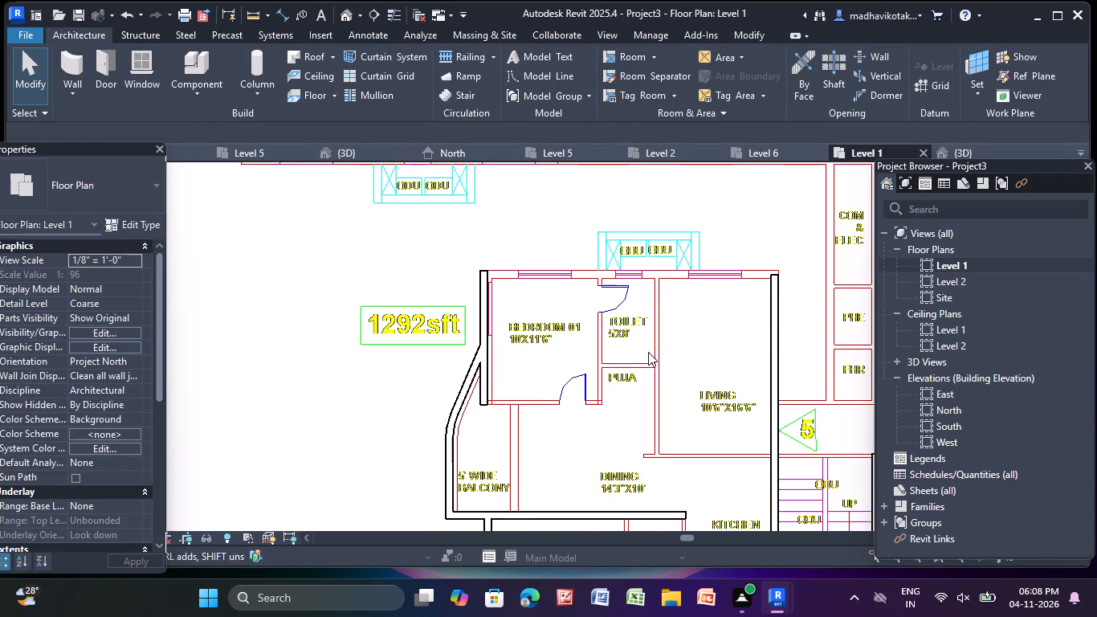
pyautogui.scroll(-2, 646, 352)
pyautogui.moveTo(622, 345); pyautogui.dragTo(446, 339, button='middle')
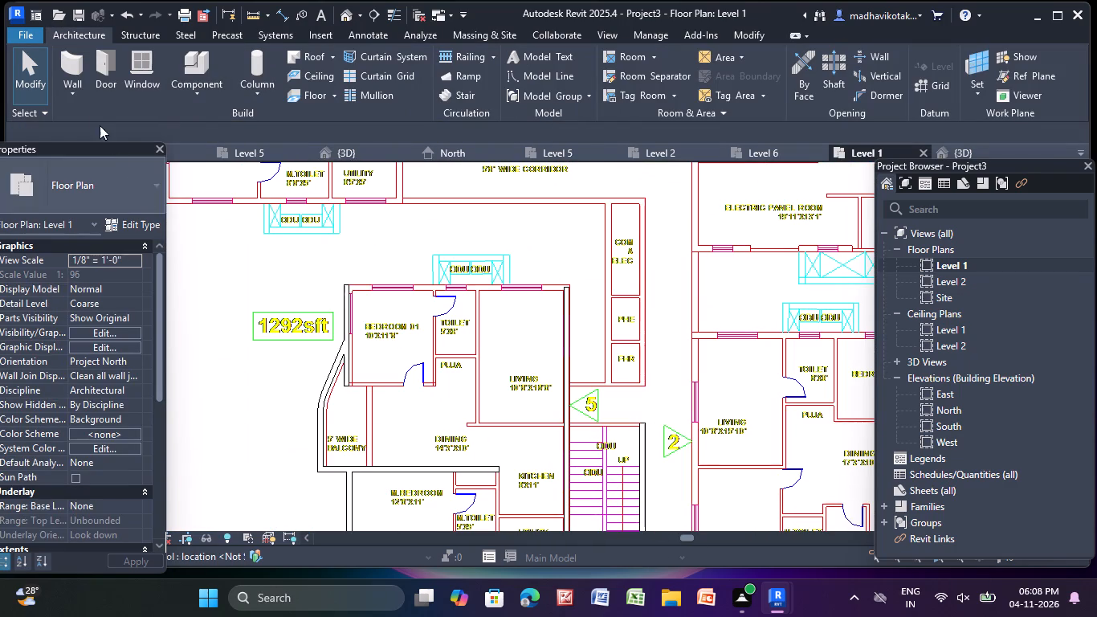
pyautogui.click(79, 72)
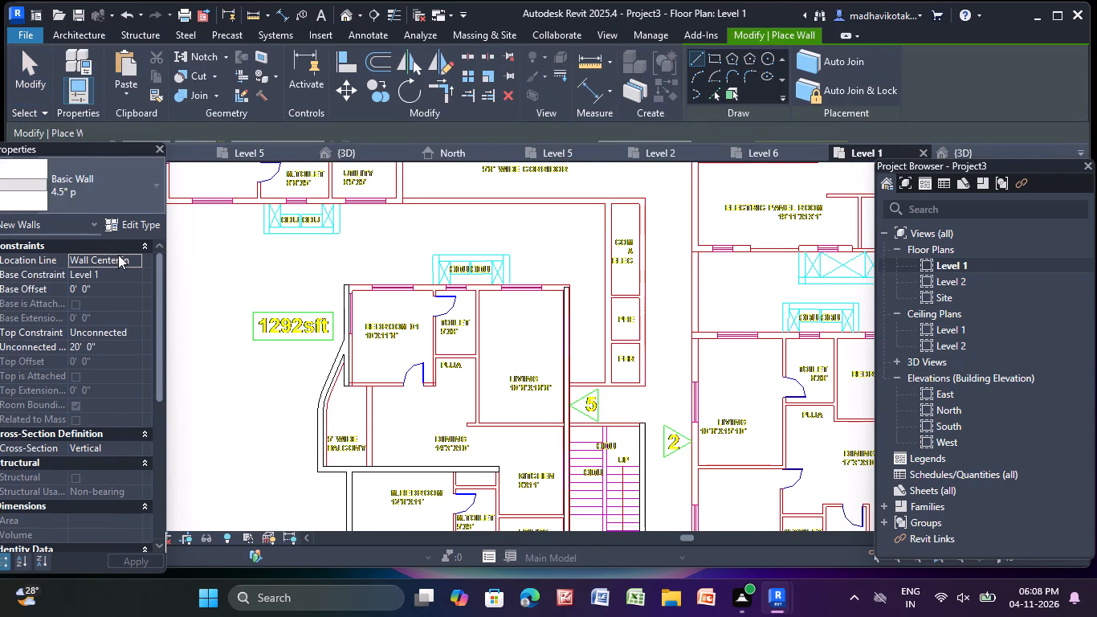
pyautogui.click(131, 172)
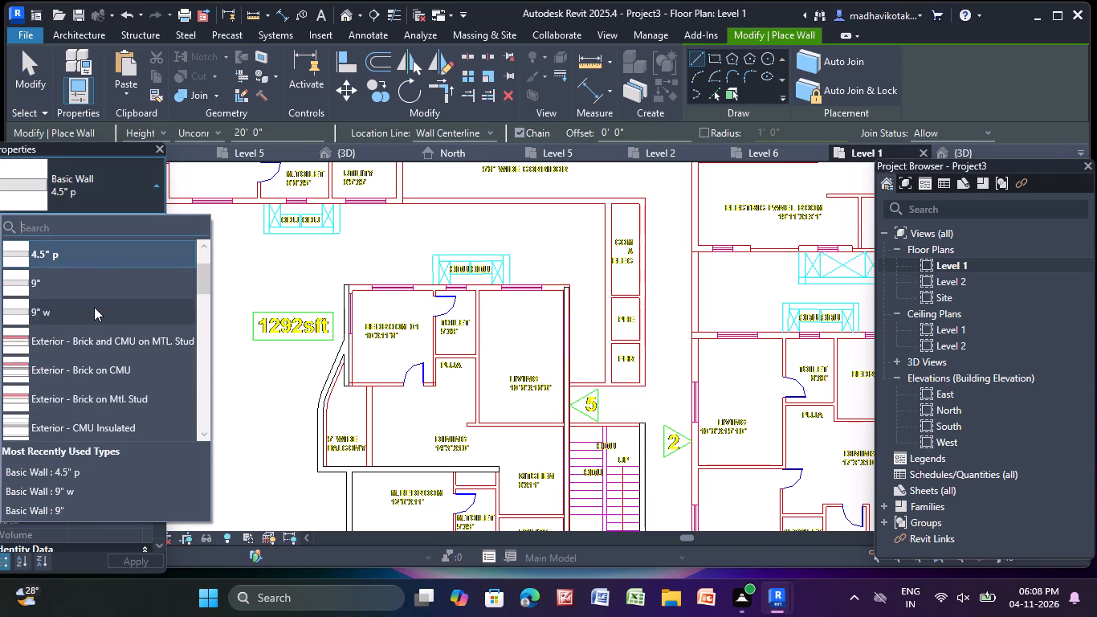
pyautogui.click(94, 308)
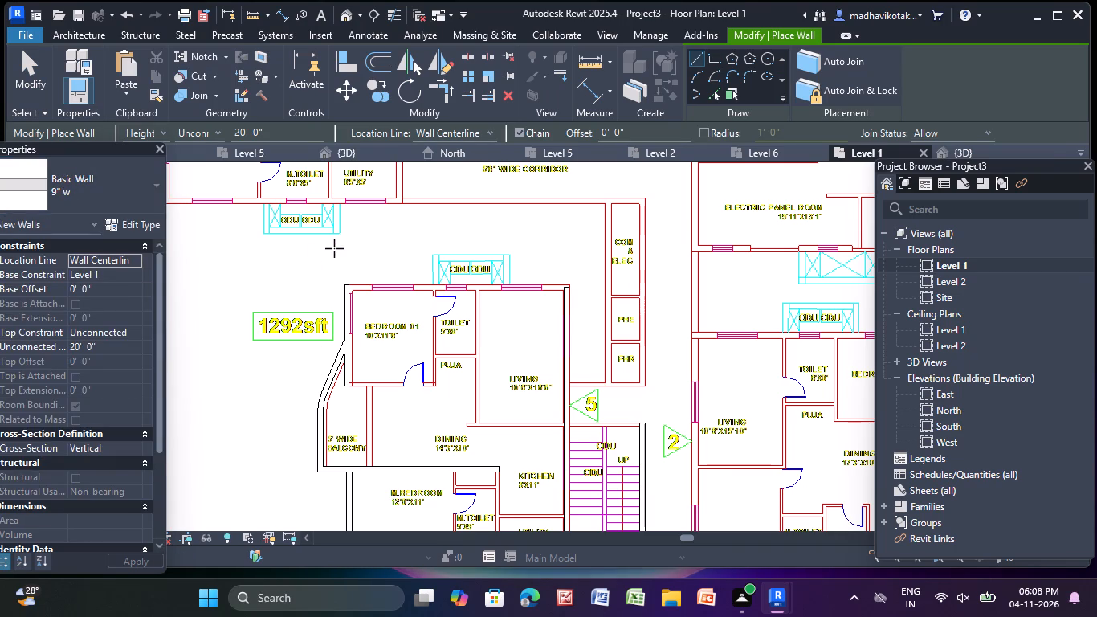
pyautogui.moveTo(334, 249); pyautogui.dragTo(319, 261, button='middle')
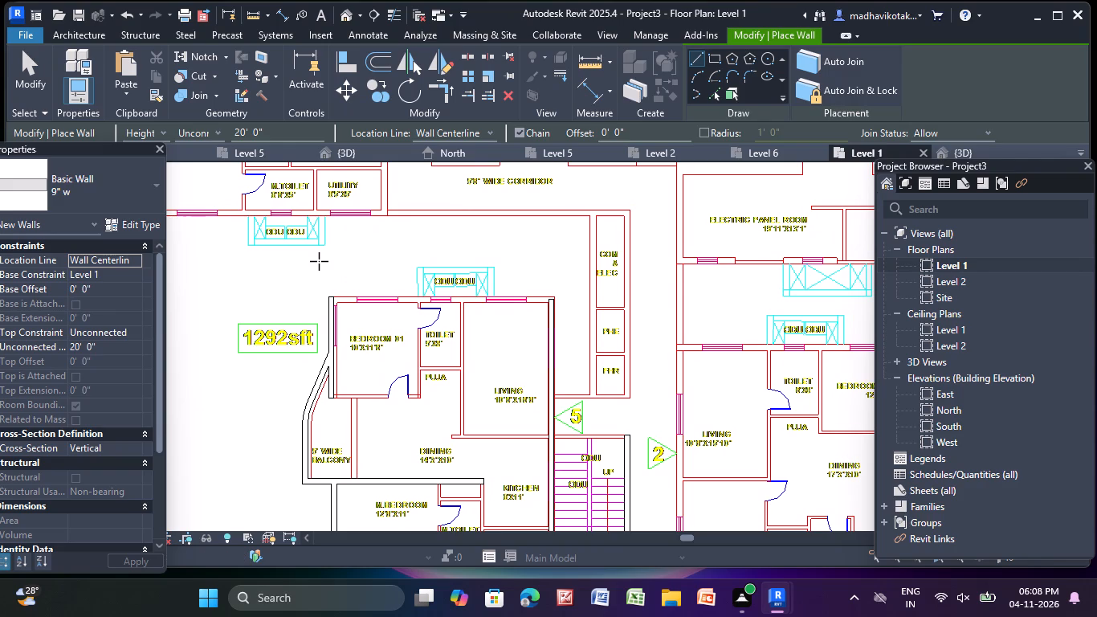
pyautogui.scroll(6, 319, 261)
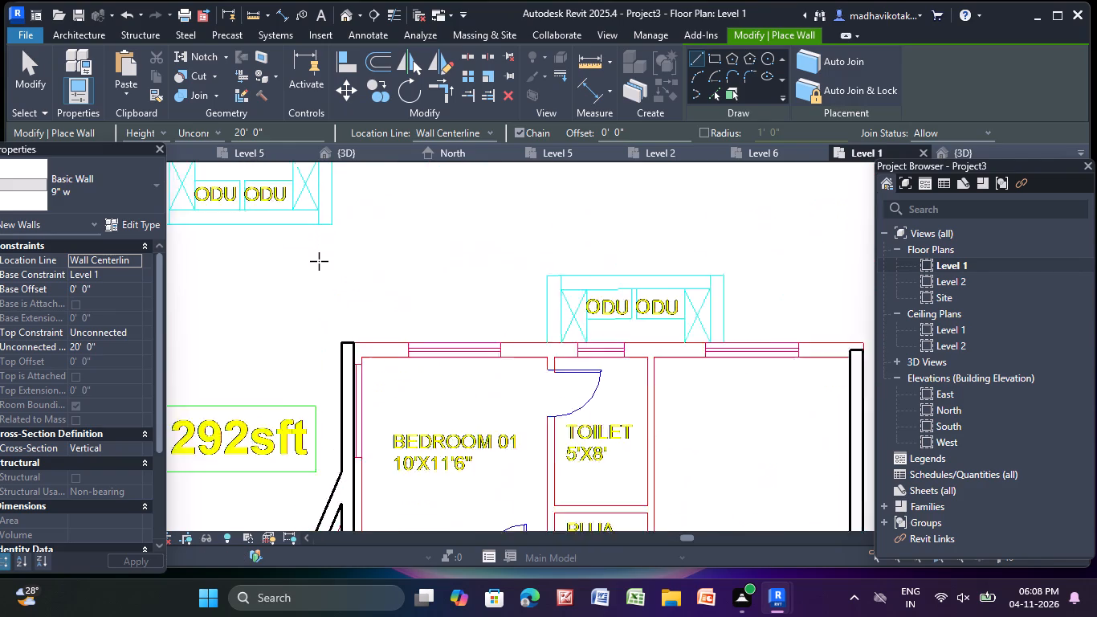
pyautogui.scroll(1, 319, 261)
pyautogui.scroll(5, 394, 396)
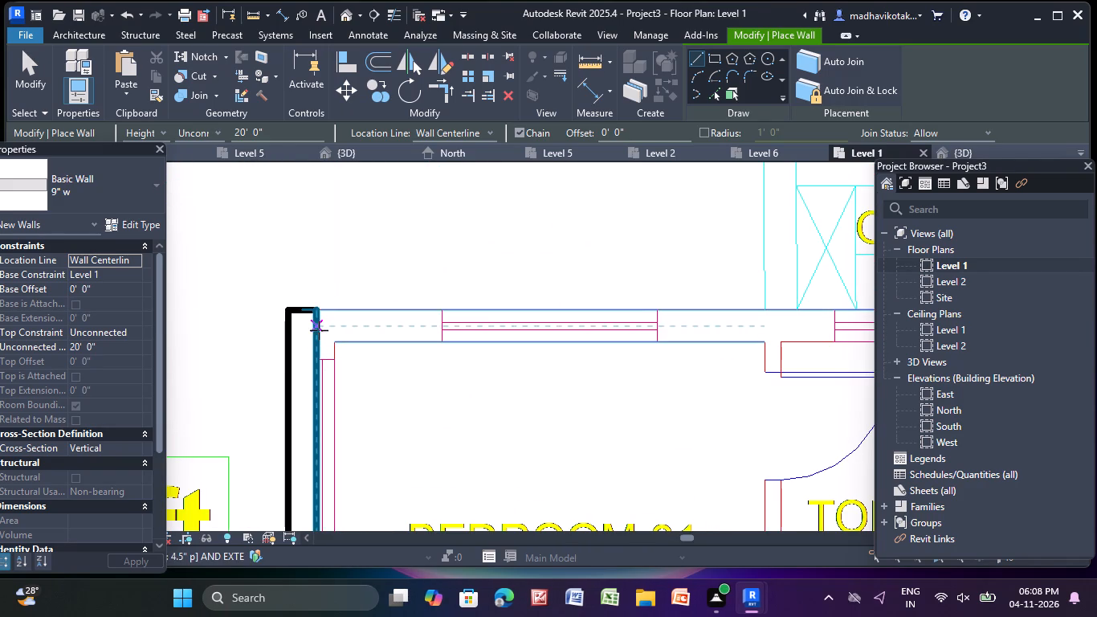
pyautogui.click(322, 328)
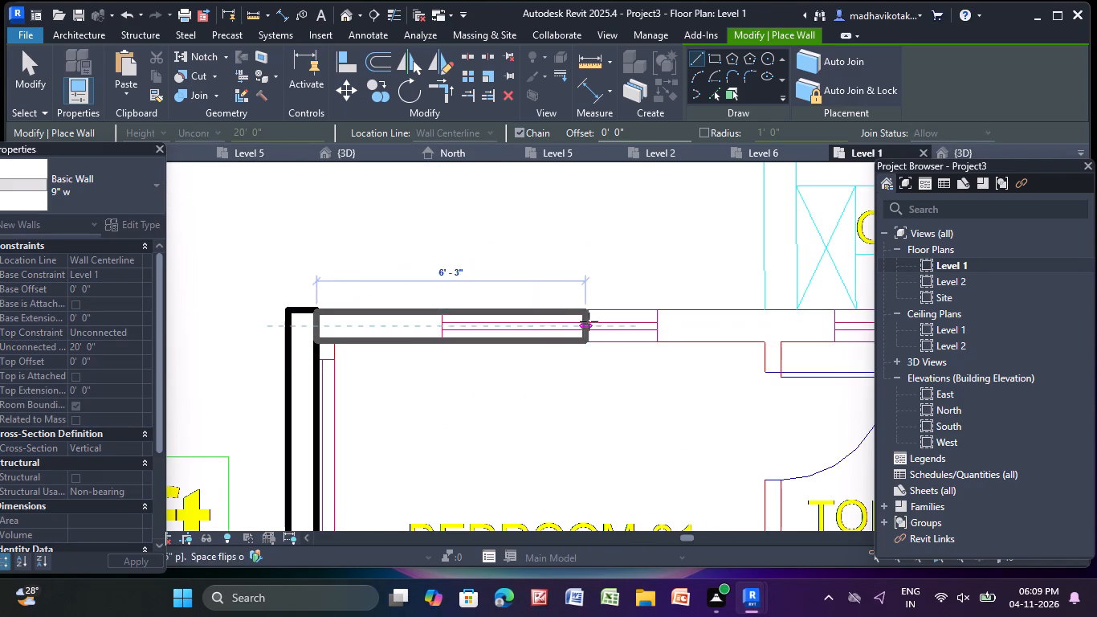
pyautogui.scroll(-6, 696, 321)
pyautogui.moveTo(696, 321); pyautogui.dragTo(0, 240, button='middle')
pyautogui.scroll(9, 341, 242)
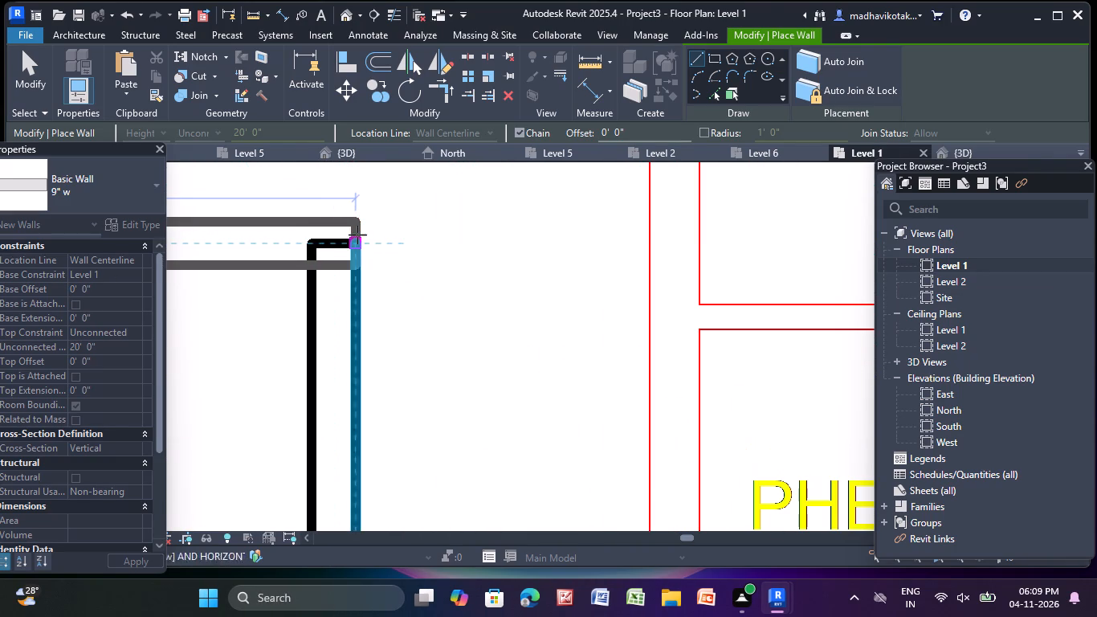
pyautogui.click(357, 235)
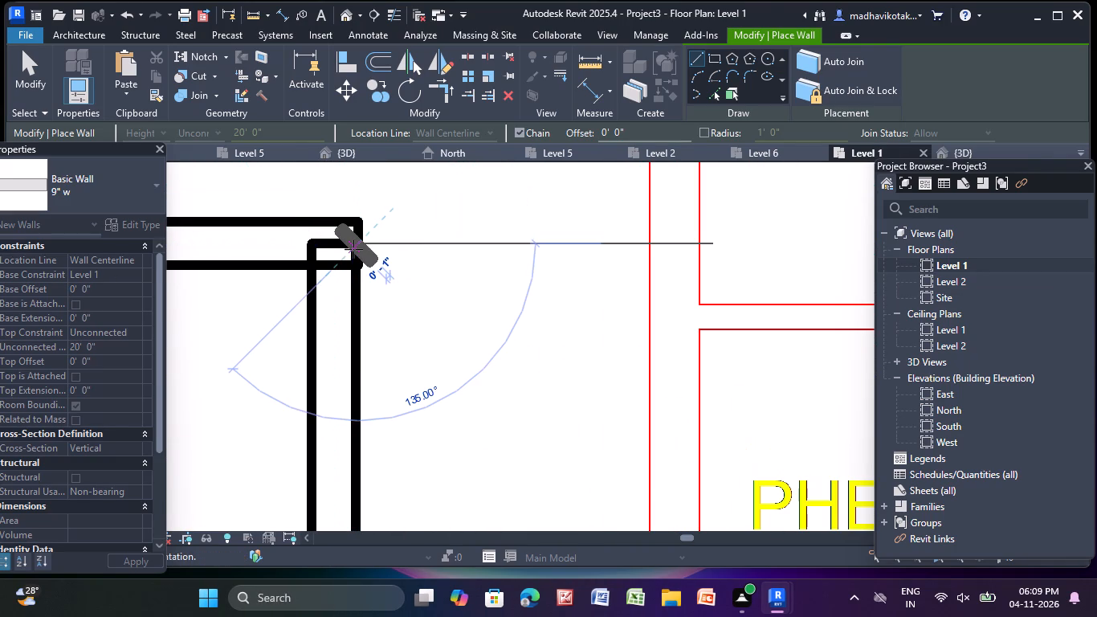
pyautogui.press('Escape')
pyautogui.press('Escape')
# Pull the upper end of Living's 9" w side wall back to the lower face of the unit's upper wall.
pyautogui.scroll(-11, 353, 249)
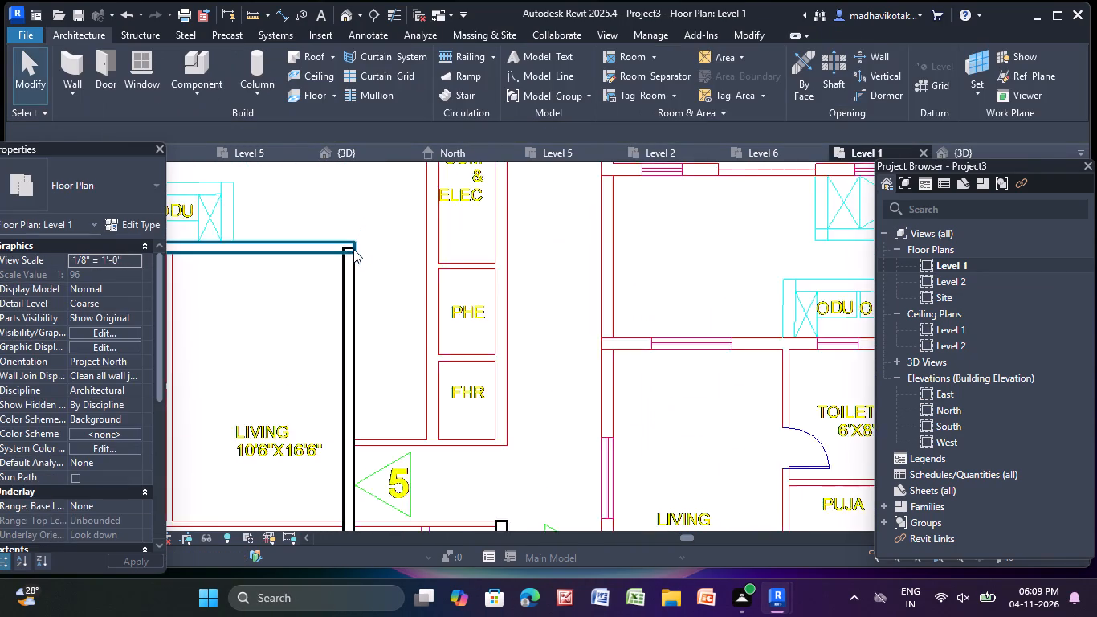
pyautogui.scroll(-6, 353, 249)
pyautogui.moveTo(308, 295); pyautogui.dragTo(443, 345, button='middle')
pyautogui.scroll(5, 257, 307)
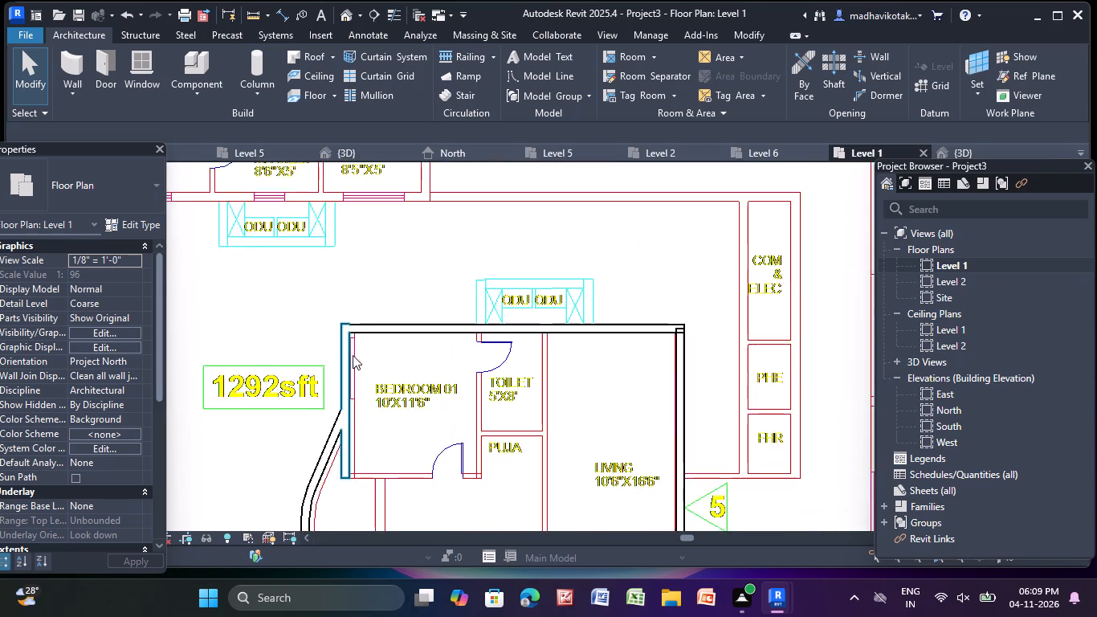
pyautogui.scroll(4, 353, 355)
pyautogui.scroll(-5, 410, 340)
pyautogui.moveTo(410, 340); pyautogui.dragTo(160, 261, button='middle')
pyautogui.scroll(5, 414, 255)
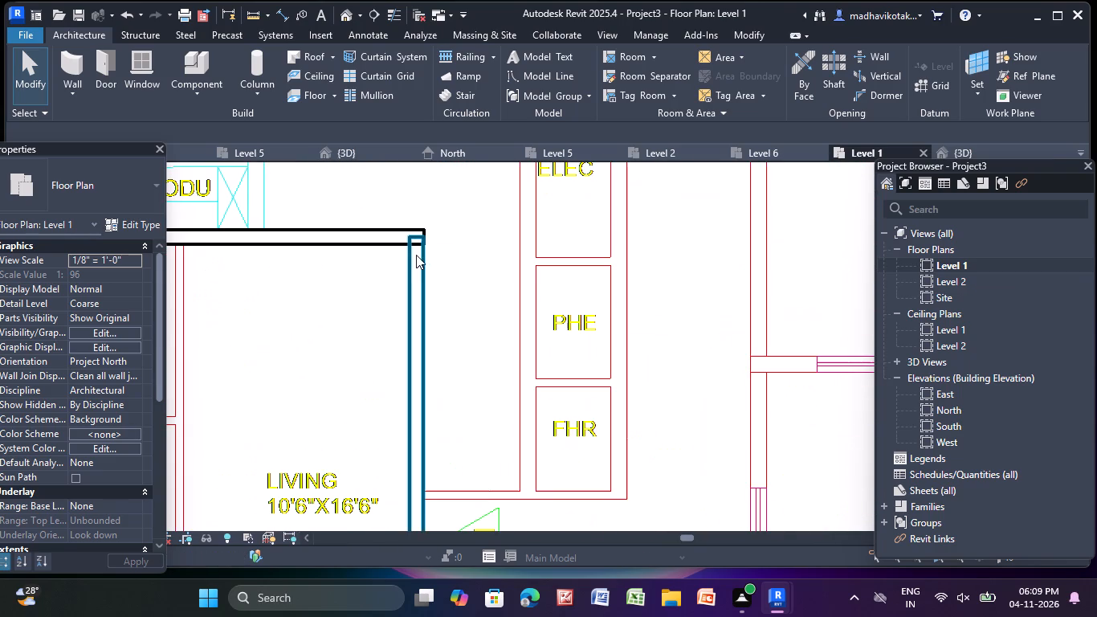
pyautogui.click(414, 254)
pyautogui.scroll(12, 415, 249)
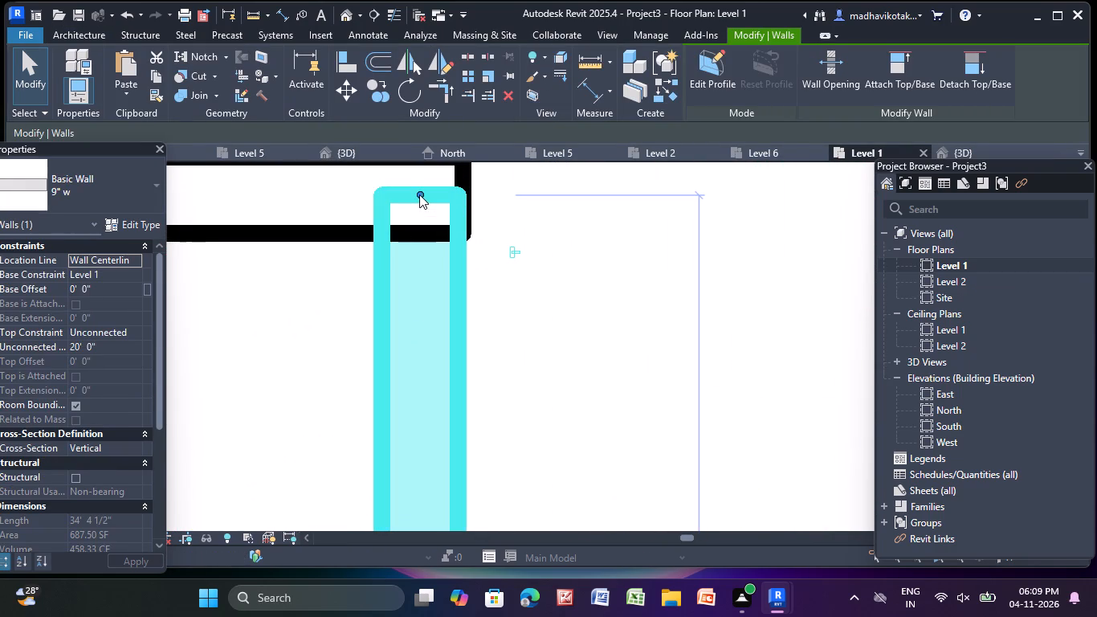
pyautogui.moveTo(419, 194); pyautogui.dragTo(414, 235)
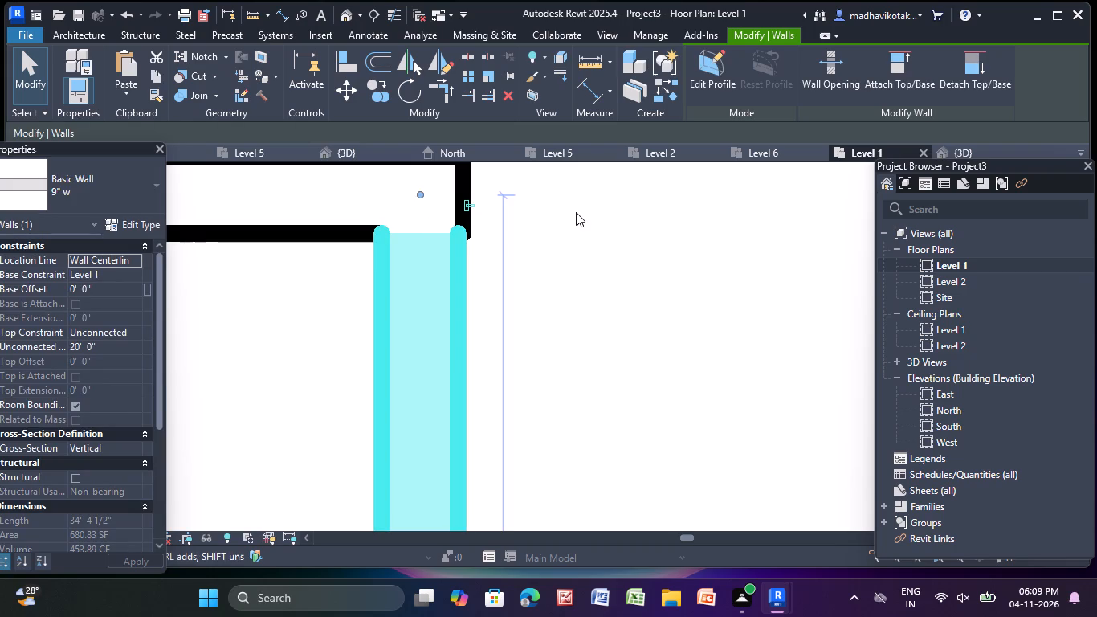
pyautogui.press('Escape')
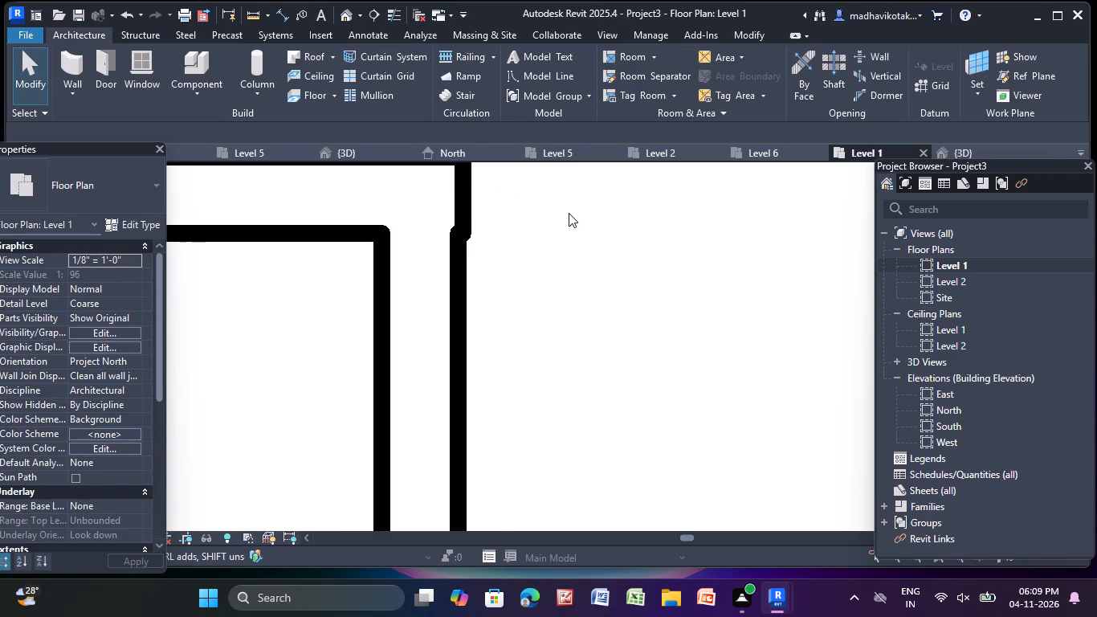
# Draw a horizontal 4.5" p wall about 10'-10" long along Bedroom 01's lower side, from its outer wall to the Puja corner.
pyautogui.scroll(-6, 569, 212)
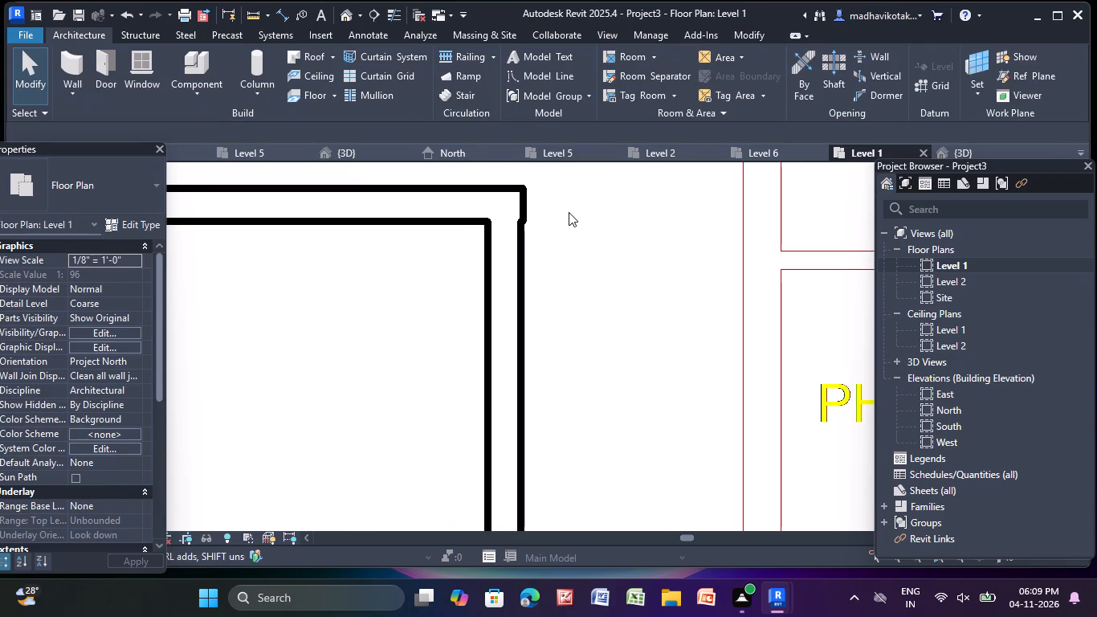
pyautogui.scroll(-11, 568, 210)
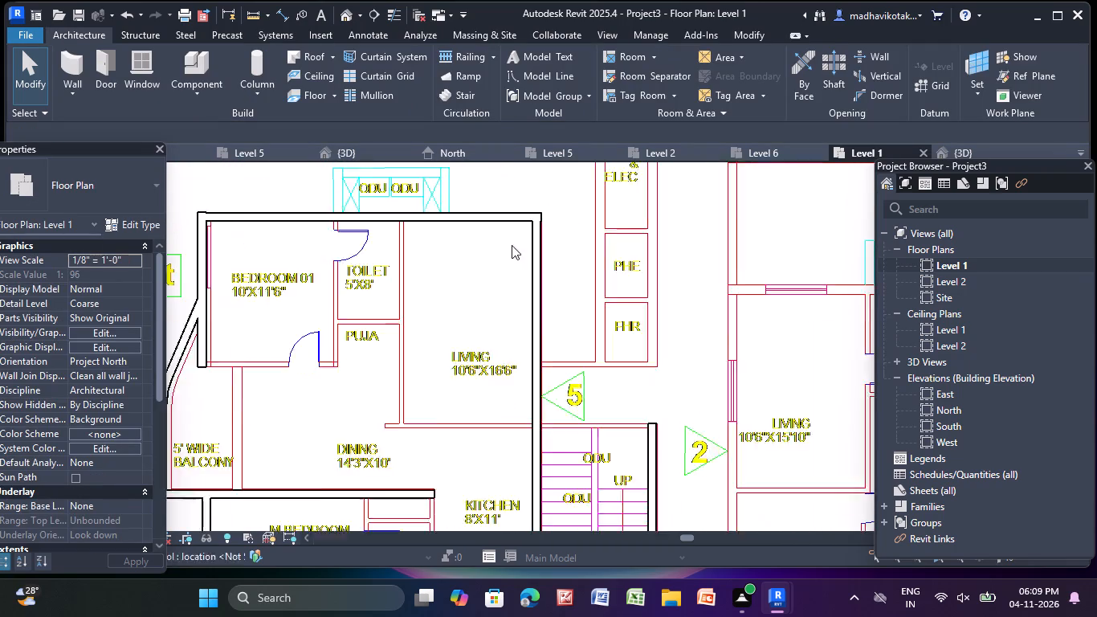
pyautogui.scroll(-4, 390, 356)
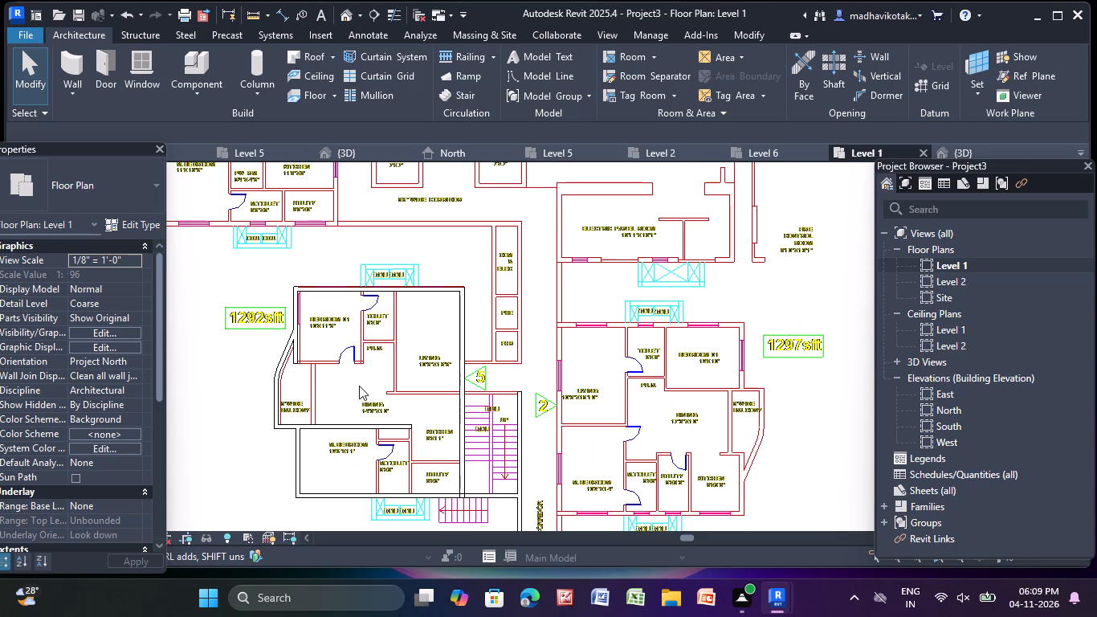
pyautogui.middleClick(359, 383)
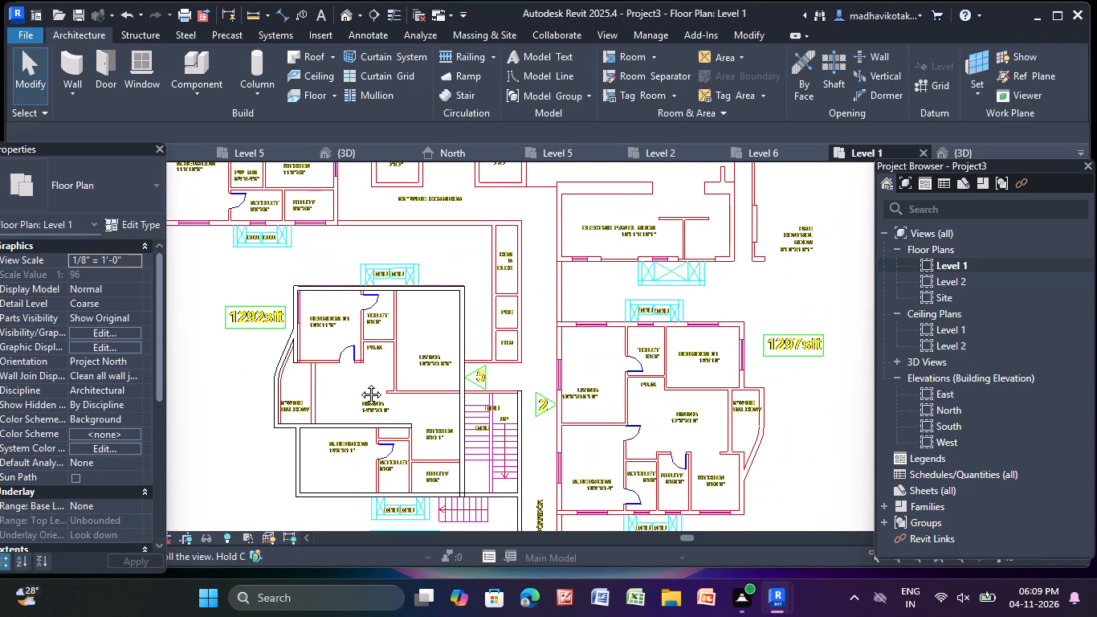
pyautogui.scroll(5, 296, 326)
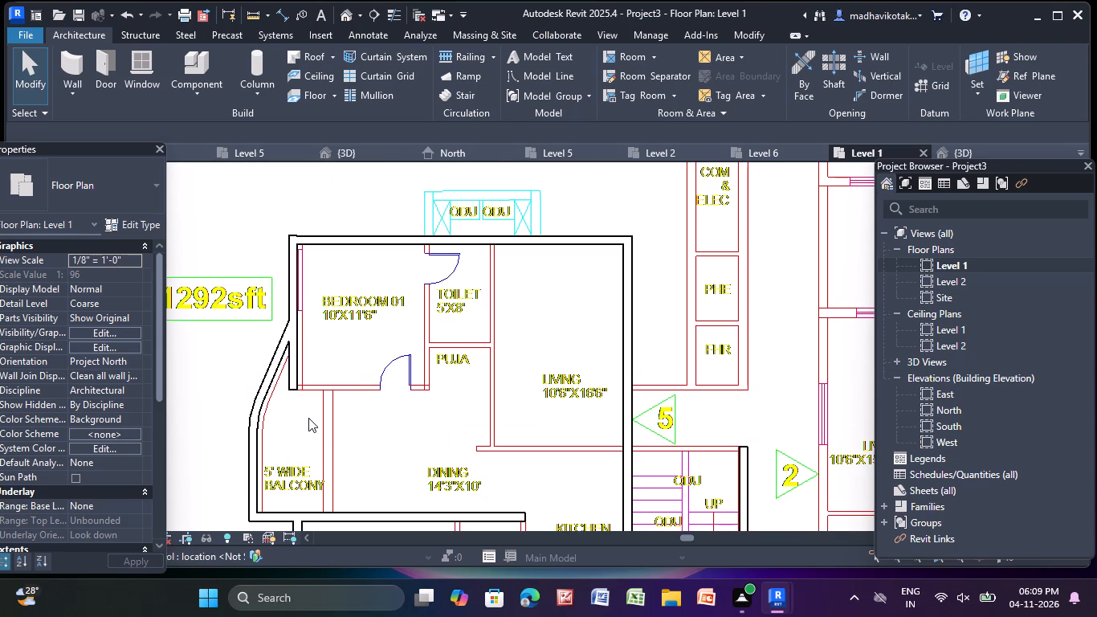
pyautogui.click(64, 66)
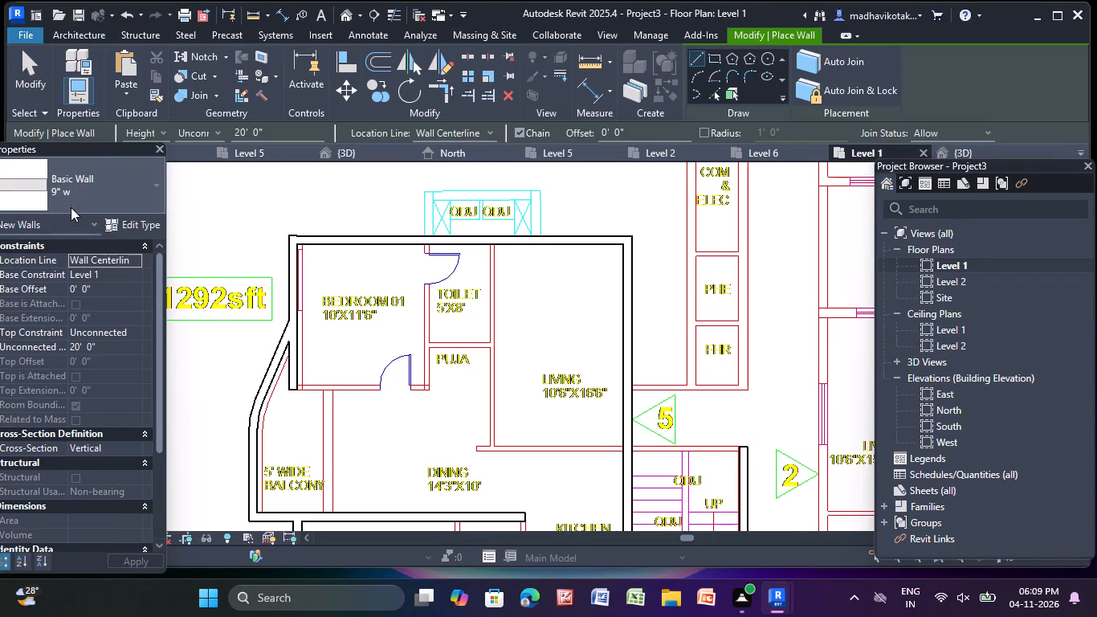
pyautogui.click(79, 182)
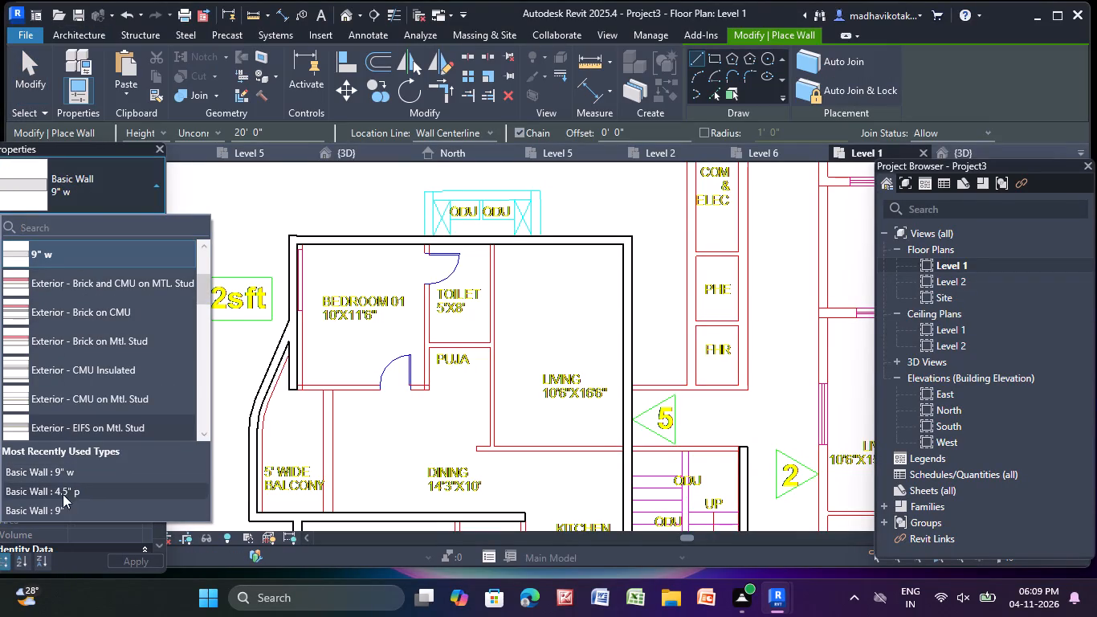
pyautogui.click(59, 496)
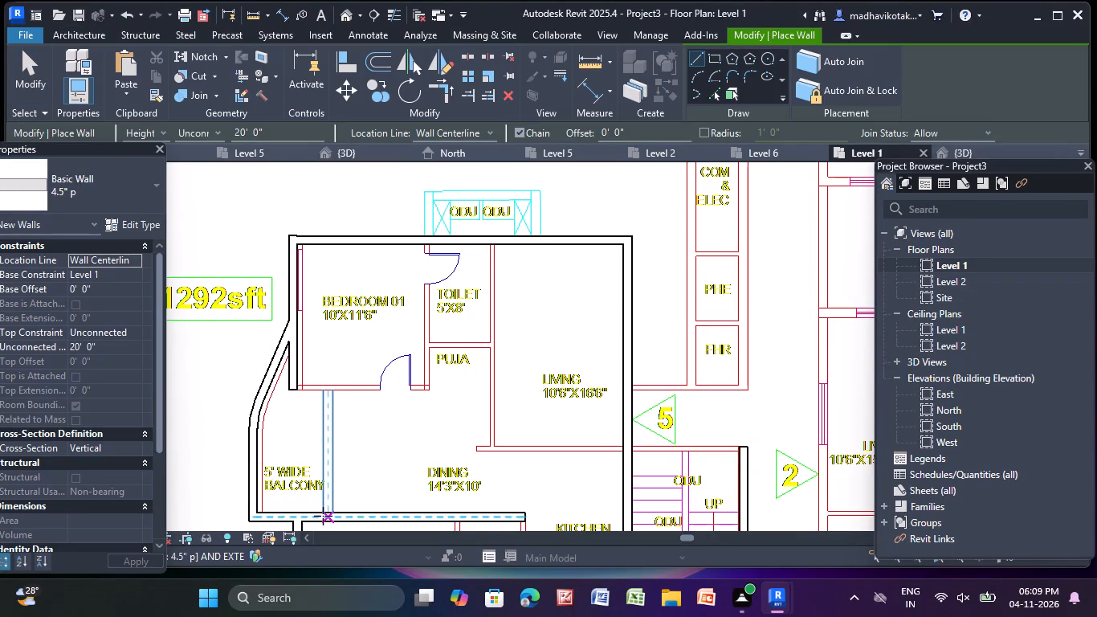
pyautogui.scroll(10, 323, 513)
pyautogui.scroll(-3, 300, 429)
pyautogui.moveTo(300, 428); pyautogui.dragTo(247, 594, button='middle')
pyautogui.scroll(1, 247, 594)
pyautogui.scroll(9, 145, 315)
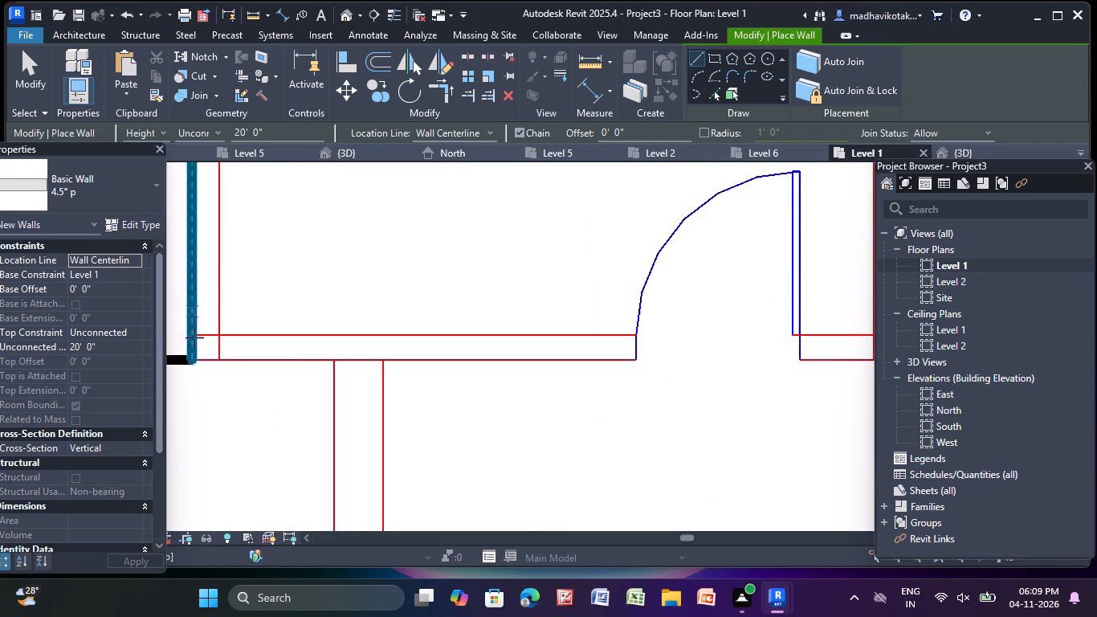
pyautogui.scroll(4, 194, 364)
pyautogui.click(193, 335)
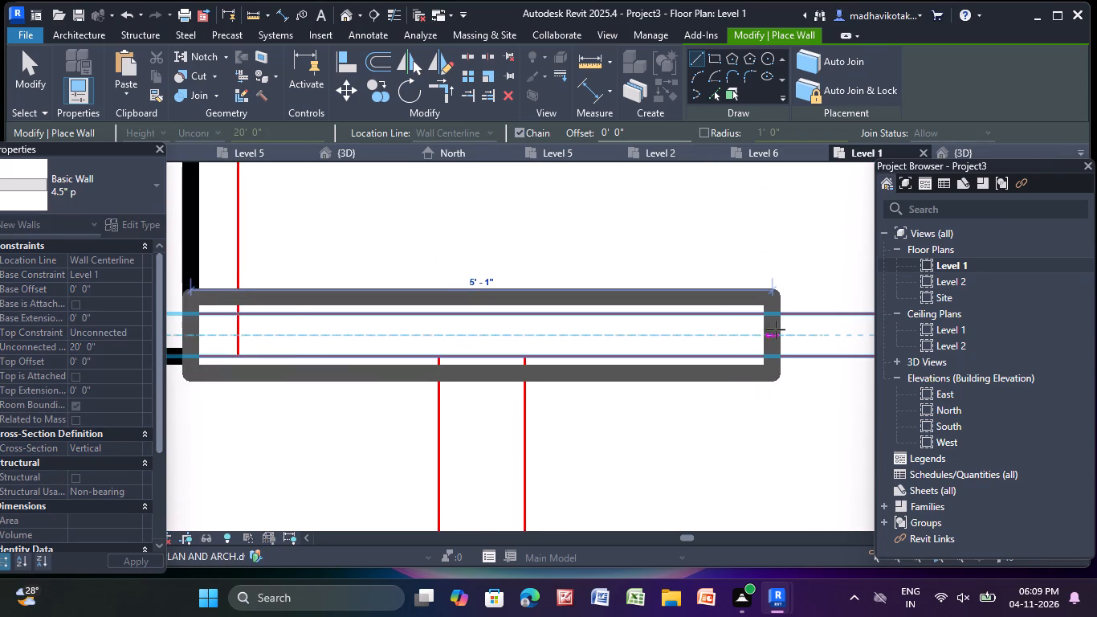
pyautogui.scroll(-6, 778, 325)
pyautogui.moveTo(778, 326); pyautogui.dragTo(303, 328, button='middle')
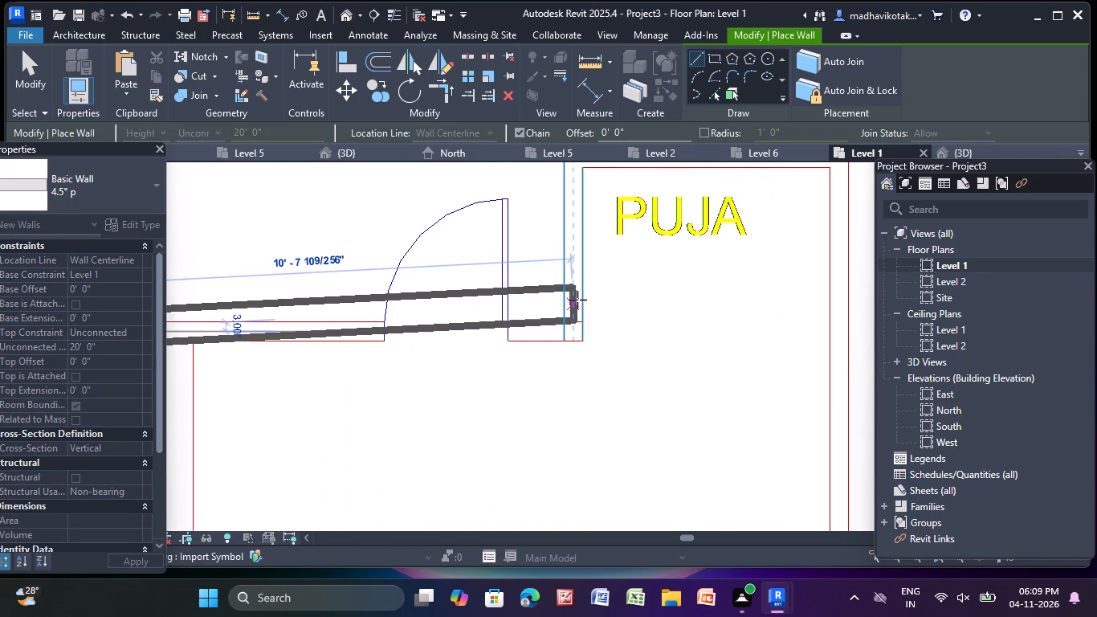
pyautogui.scroll(-1, 578, 324)
pyautogui.scroll(3, 579, 333)
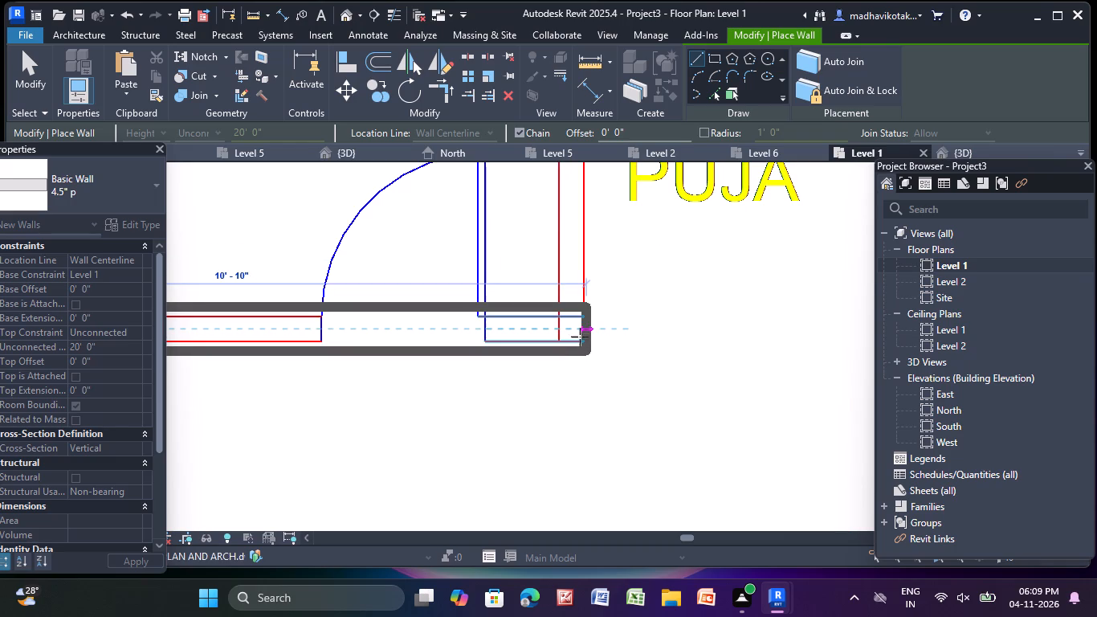
pyautogui.click(580, 333)
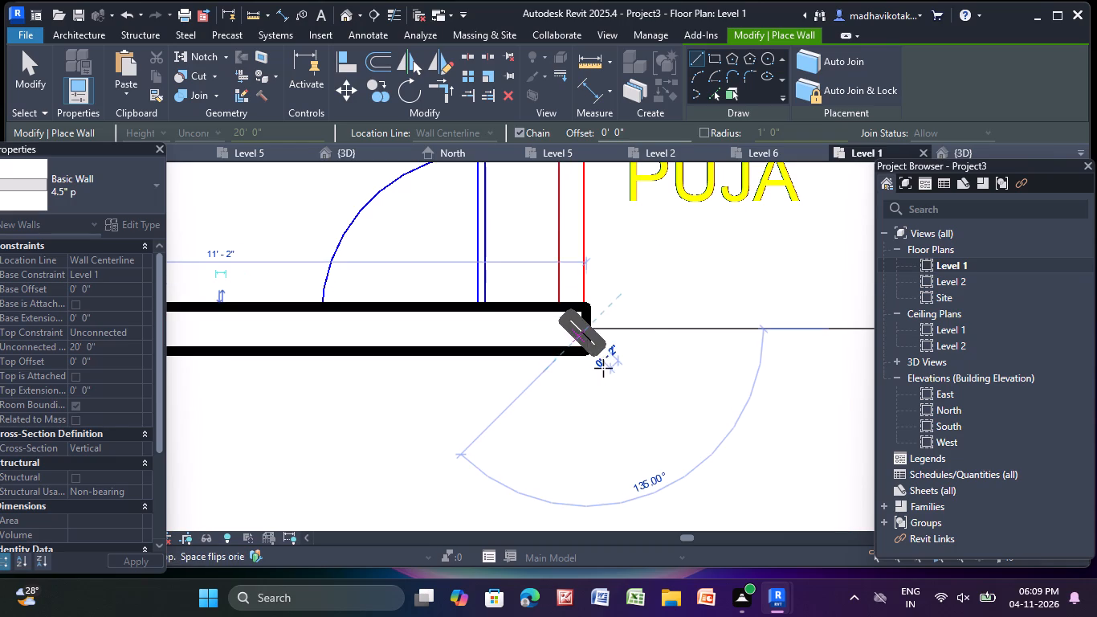
pyautogui.moveTo(601, 403); pyautogui.dragTo(611, 545, button='middle')
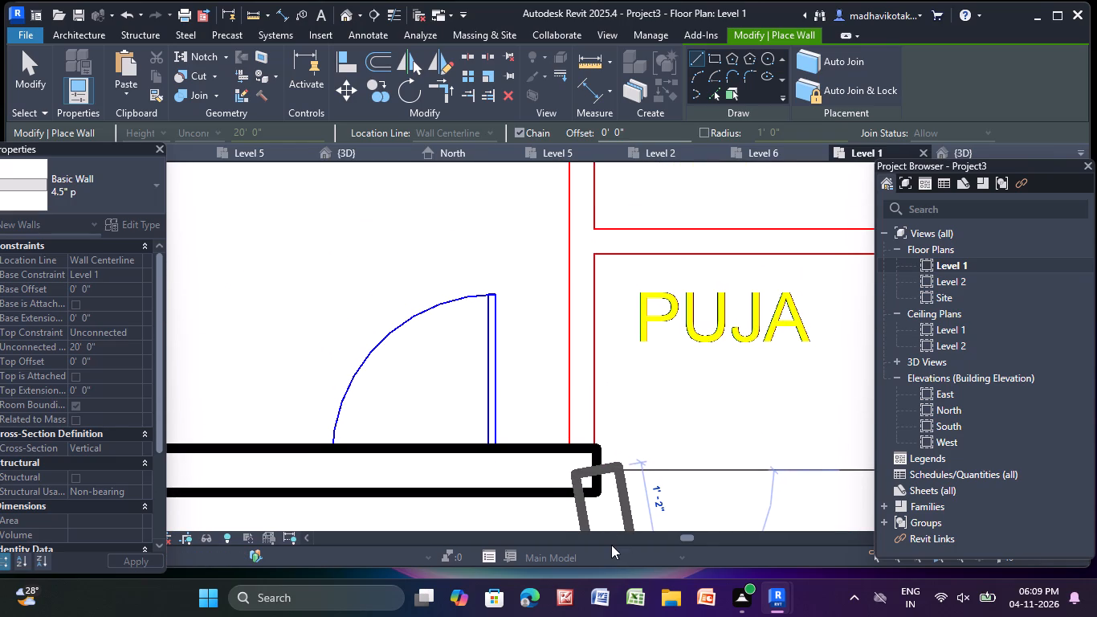
pyautogui.press('Escape')
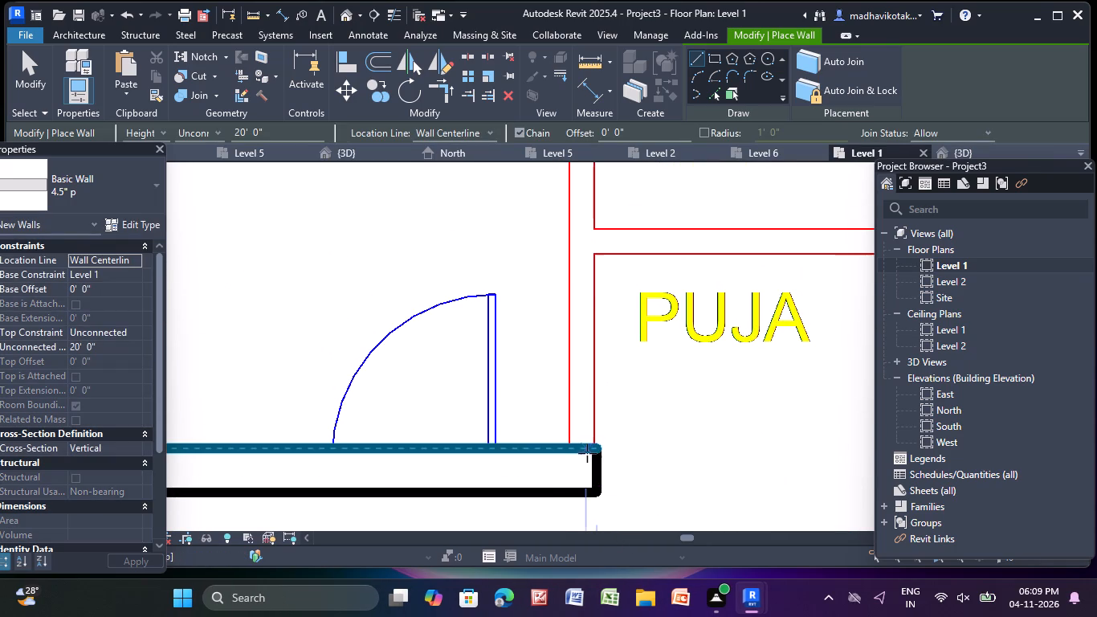
# Draw a vertical 4.5" p wall between Bedroom 01 and Puja/Toilet, from Bedroom 01's lower partition up to the unit's upper wall.
pyautogui.click(581, 446)
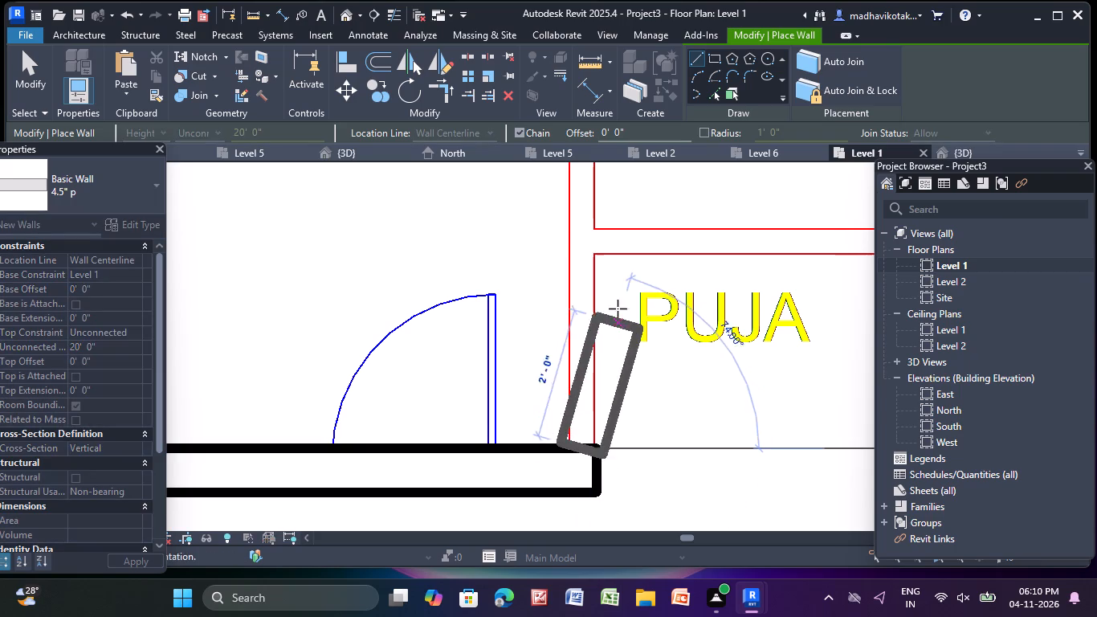
pyautogui.scroll(-4, 579, 235)
pyautogui.moveTo(578, 235); pyautogui.dragTo(559, 542, button='middle')
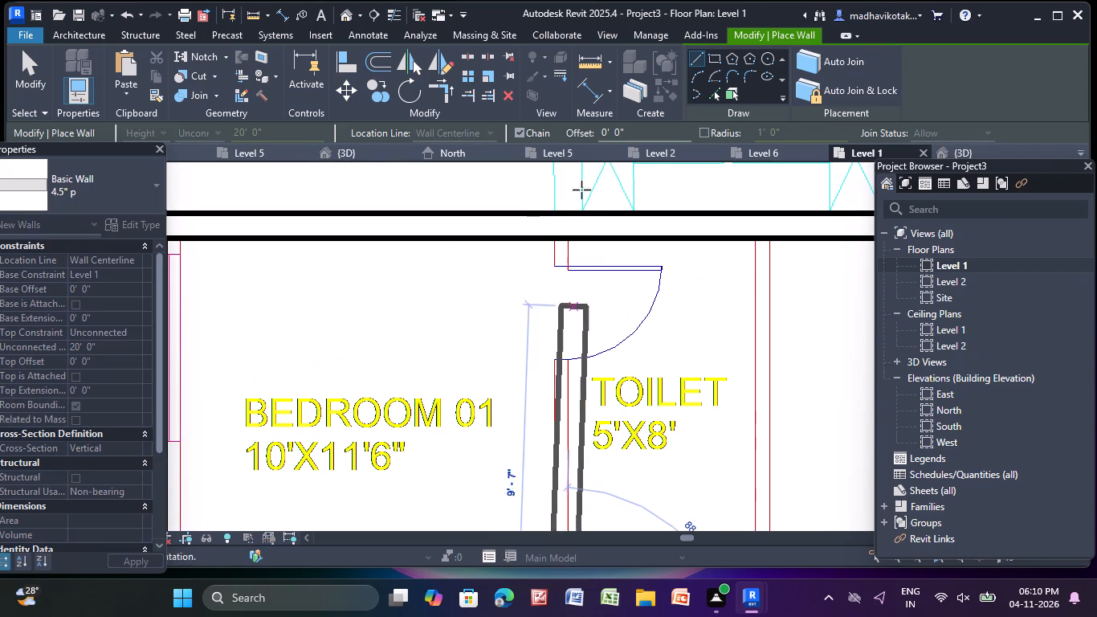
pyautogui.scroll(2, 566, 245)
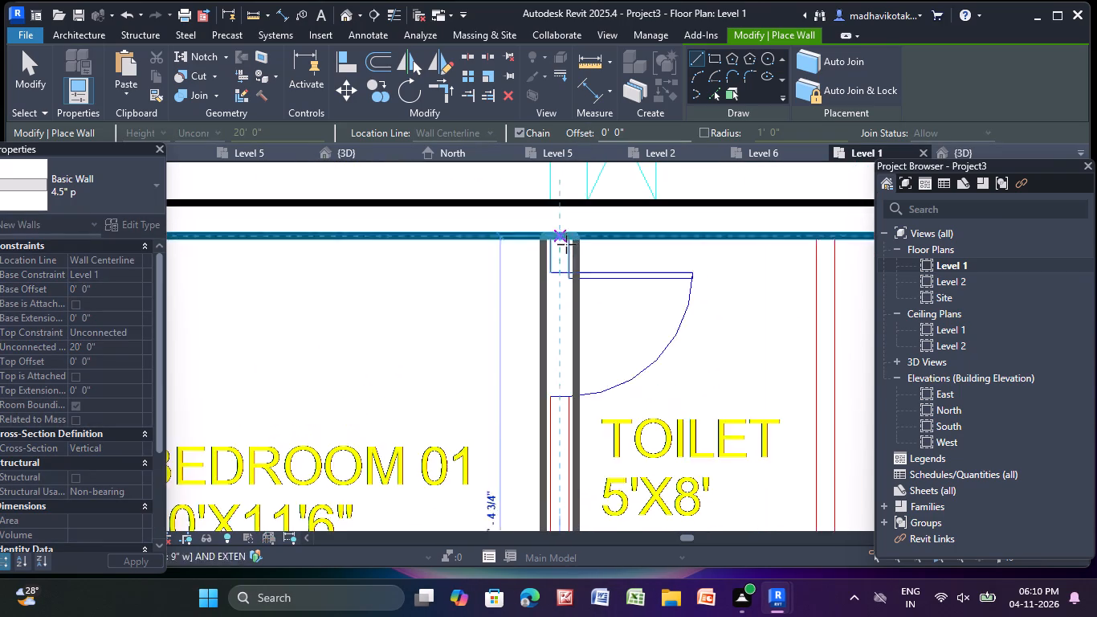
pyautogui.scroll(1, 566, 244)
pyautogui.click(568, 238)
pyautogui.press('Escape')
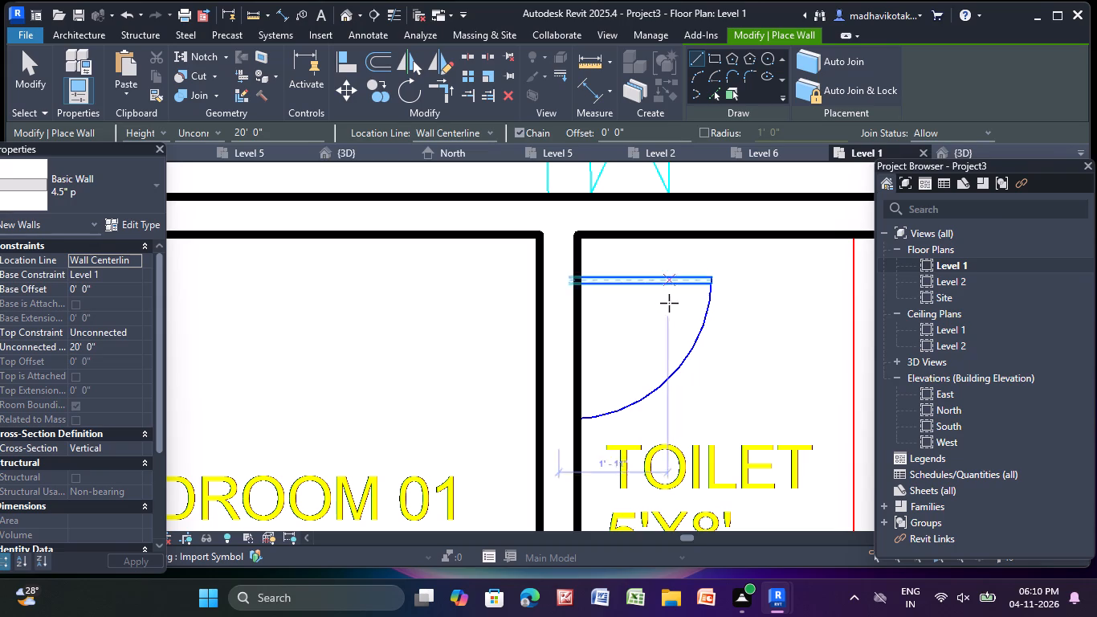
# Draw a horizontal 4.5" p wall about 5'-3" long between Toilet and Puja, ending at the Living-side face of the partition lines.
pyautogui.scroll(-5, 699, 408)
pyautogui.scroll(-2, 914, 360)
pyautogui.scroll(-4, 793, 371)
pyautogui.moveTo(792, 372); pyautogui.dragTo(683, 316, button='middle')
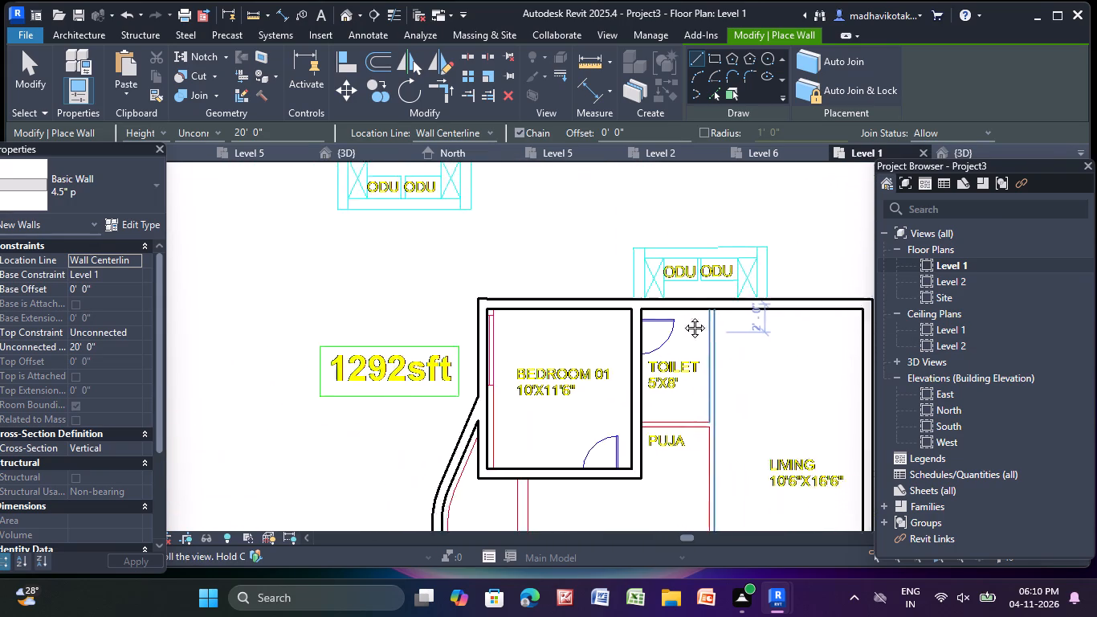
pyautogui.moveTo(683, 316); pyautogui.dragTo(655, 300, button='middle')
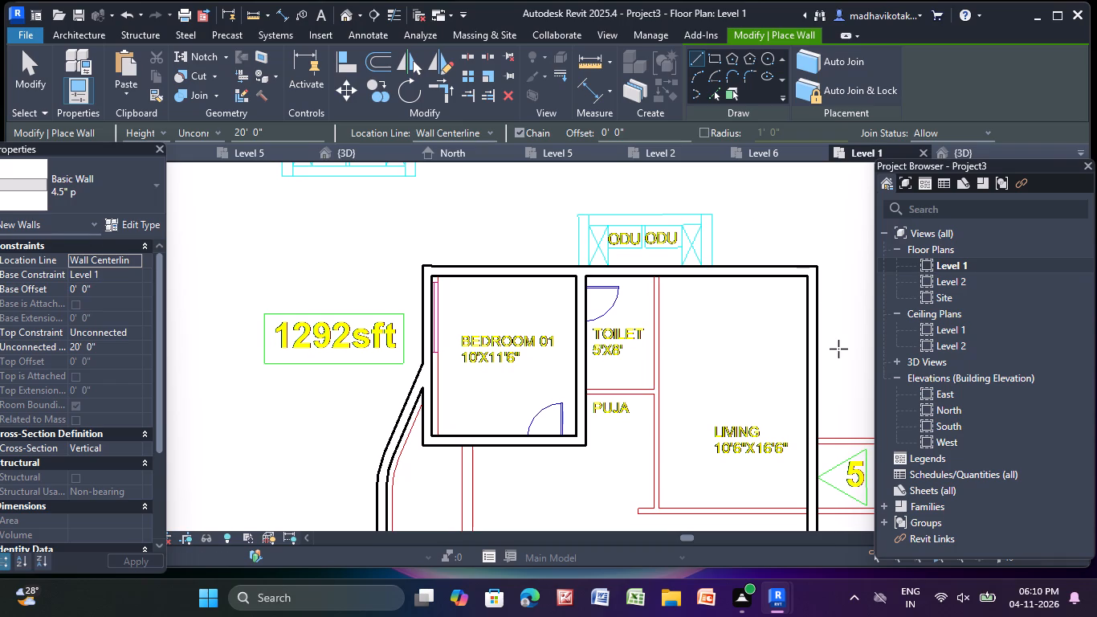
pyautogui.scroll(6, 585, 370)
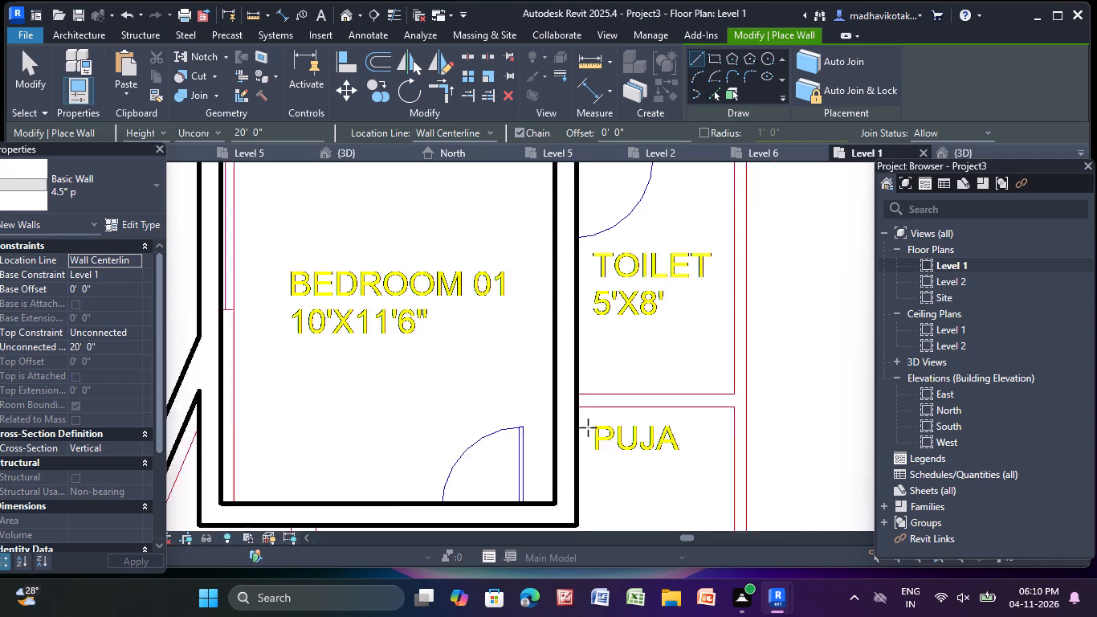
pyautogui.scroll(5, 588, 427)
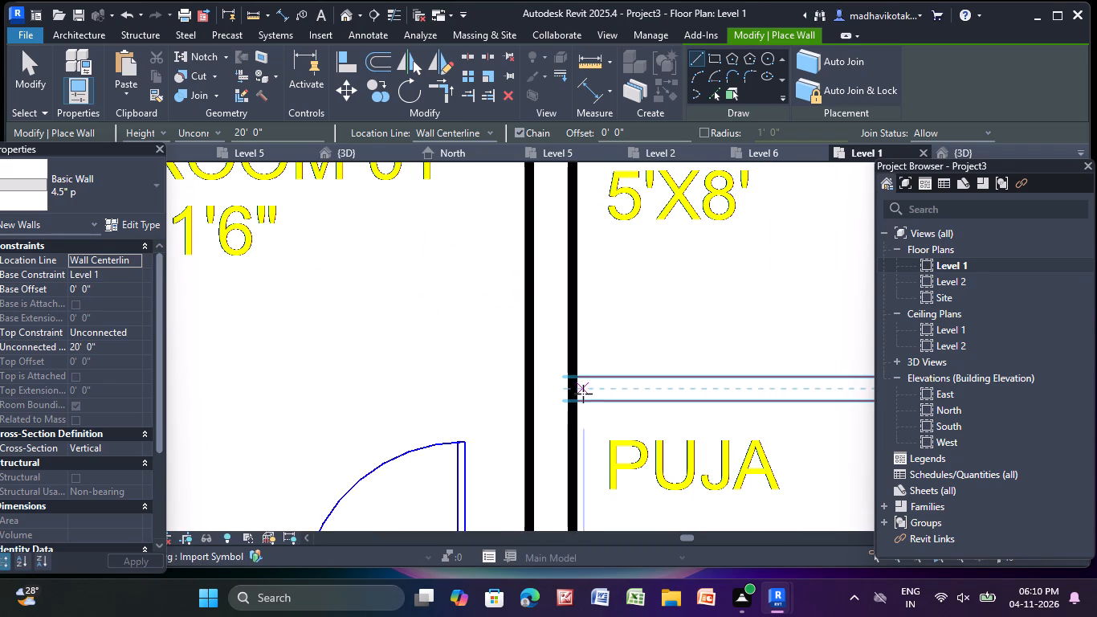
pyautogui.click(575, 390)
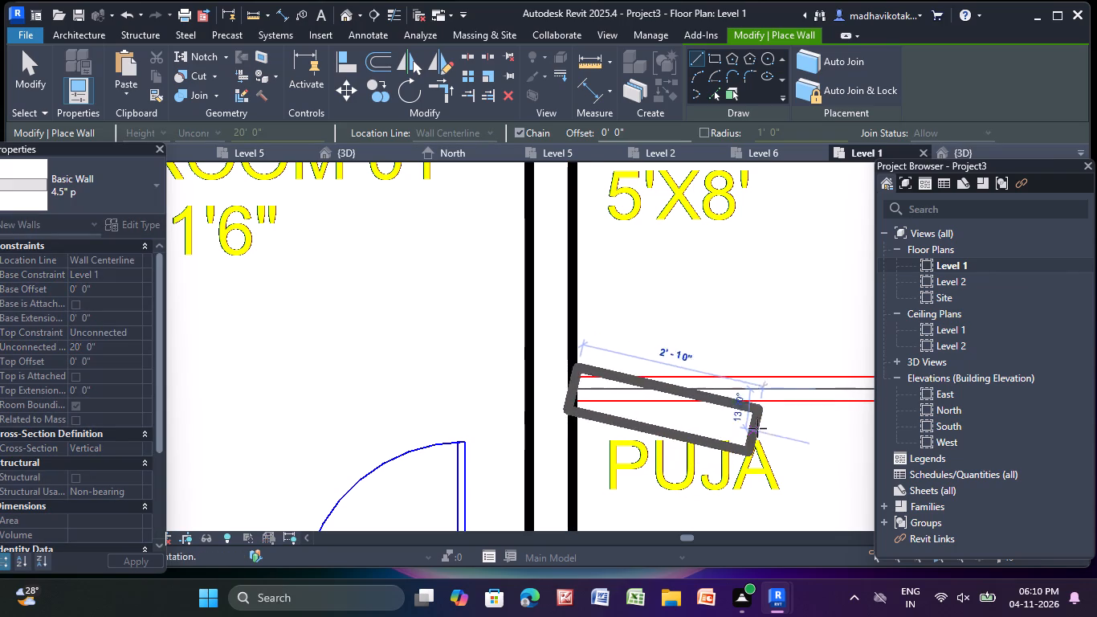
pyautogui.scroll(-5, 779, 391)
pyautogui.moveTo(779, 391); pyautogui.dragTo(594, 419, button='middle')
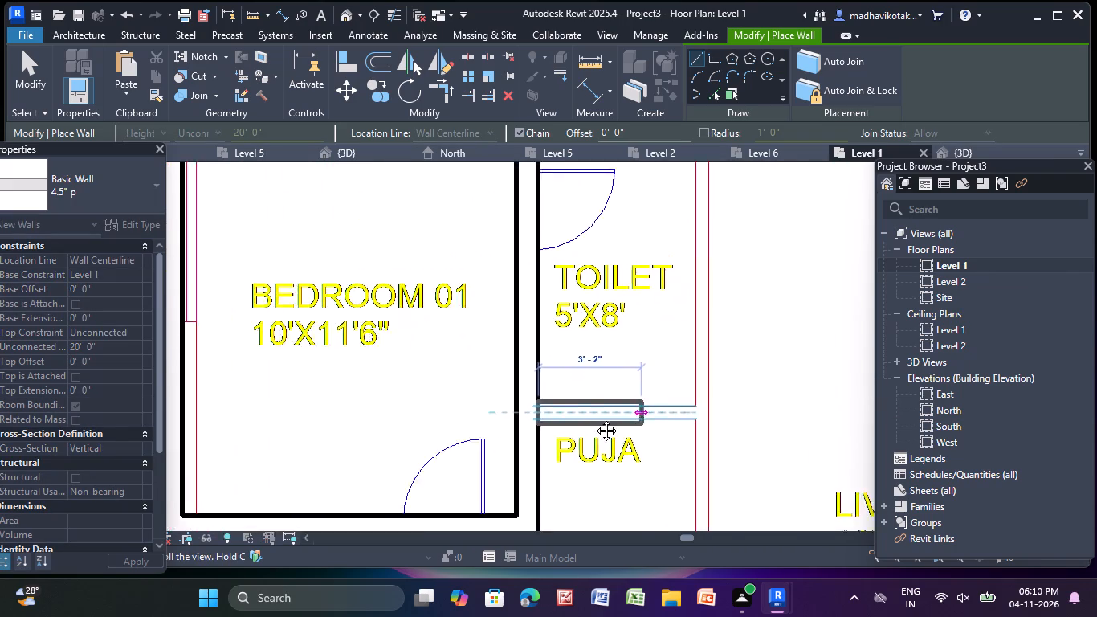
pyautogui.moveTo(594, 419); pyautogui.dragTo(443, 450, button='middle')
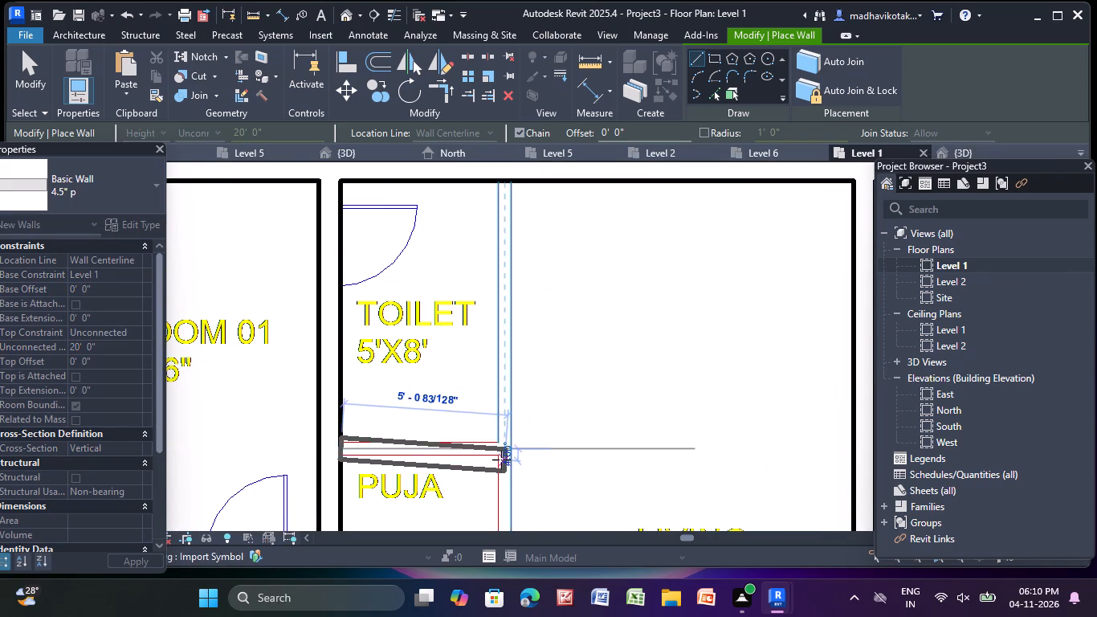
pyautogui.scroll(5, 501, 460)
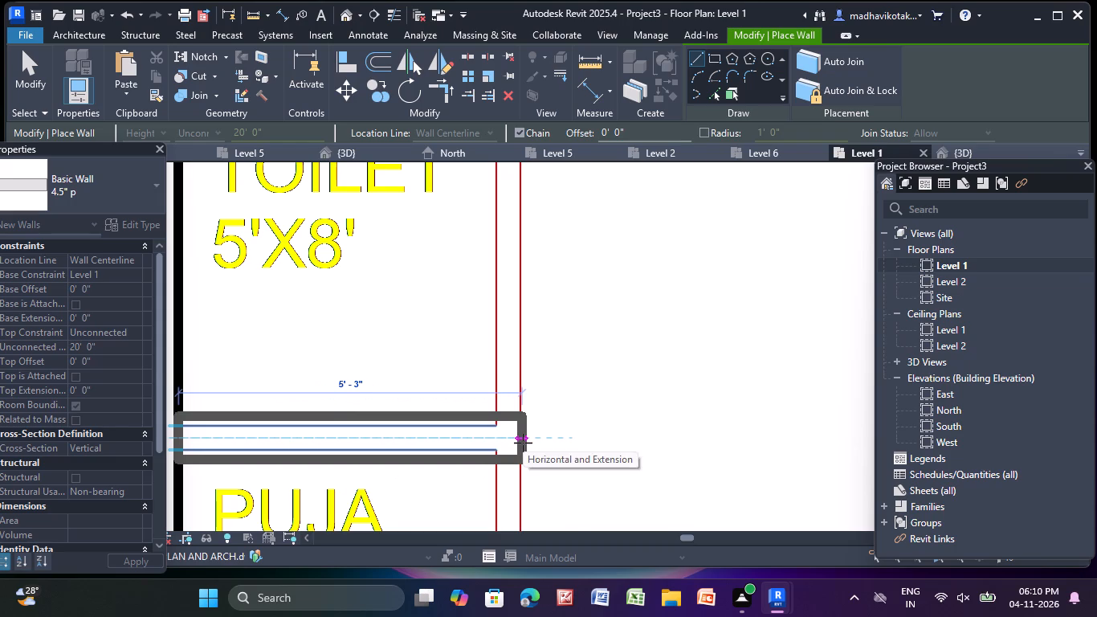
pyautogui.click(523, 443)
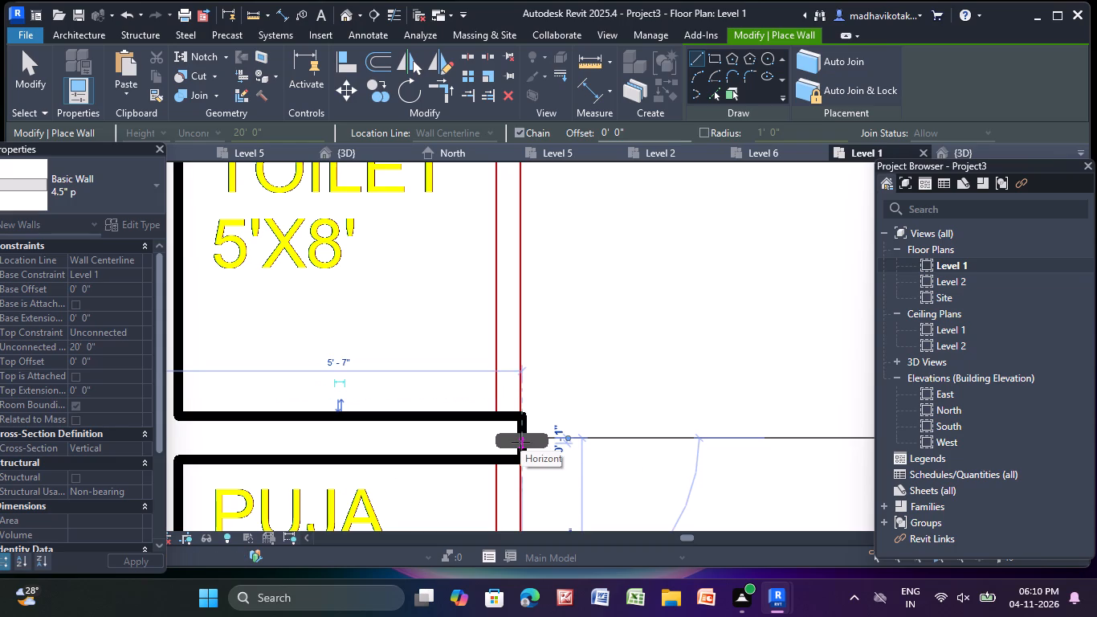
pyautogui.press('Escape')
# Draw a vertical 4.5" p wall between Toilet/Puja and Living, from the unit's upper wall to the lower line of the Living–Dining partition.
pyautogui.scroll(-4, 523, 431)
pyautogui.moveTo(523, 431); pyautogui.dragTo(526, 535, button='middle')
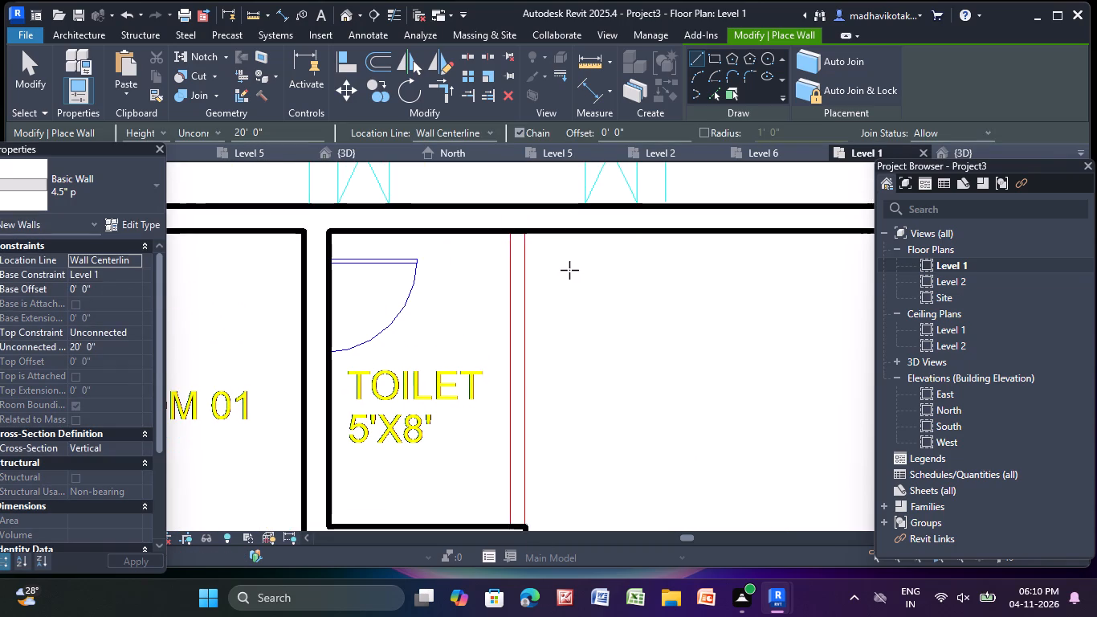
pyautogui.scroll(2, 517, 240)
pyautogui.click(515, 231)
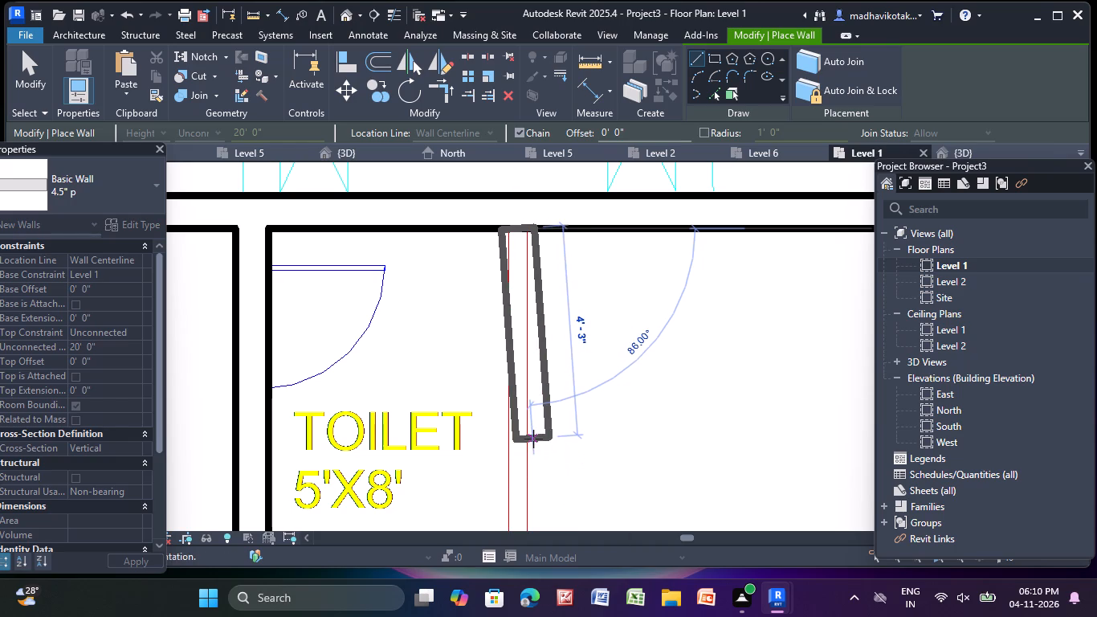
pyautogui.scroll(-5, 519, 457)
pyautogui.moveTo(519, 457); pyautogui.dragTo(483, 250, button='middle')
pyautogui.scroll(-5, 488, 473)
pyautogui.moveTo(489, 474); pyautogui.dragTo(490, 469, button='middle')
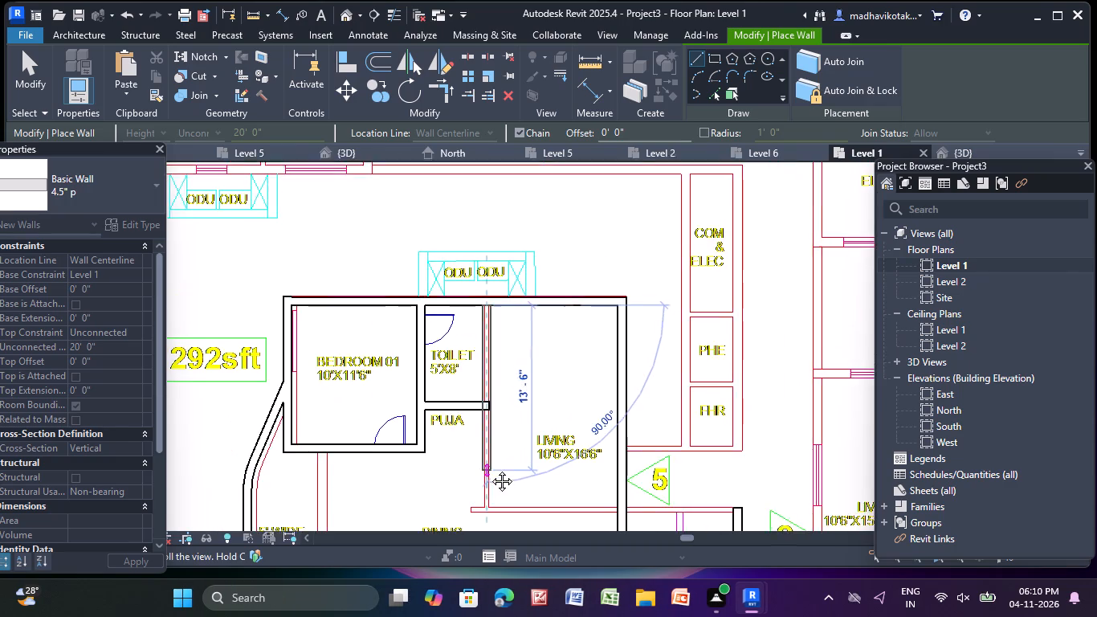
pyautogui.moveTo(490, 469); pyautogui.dragTo(450, 313, button='middle')
pyautogui.scroll(8, 454, 349)
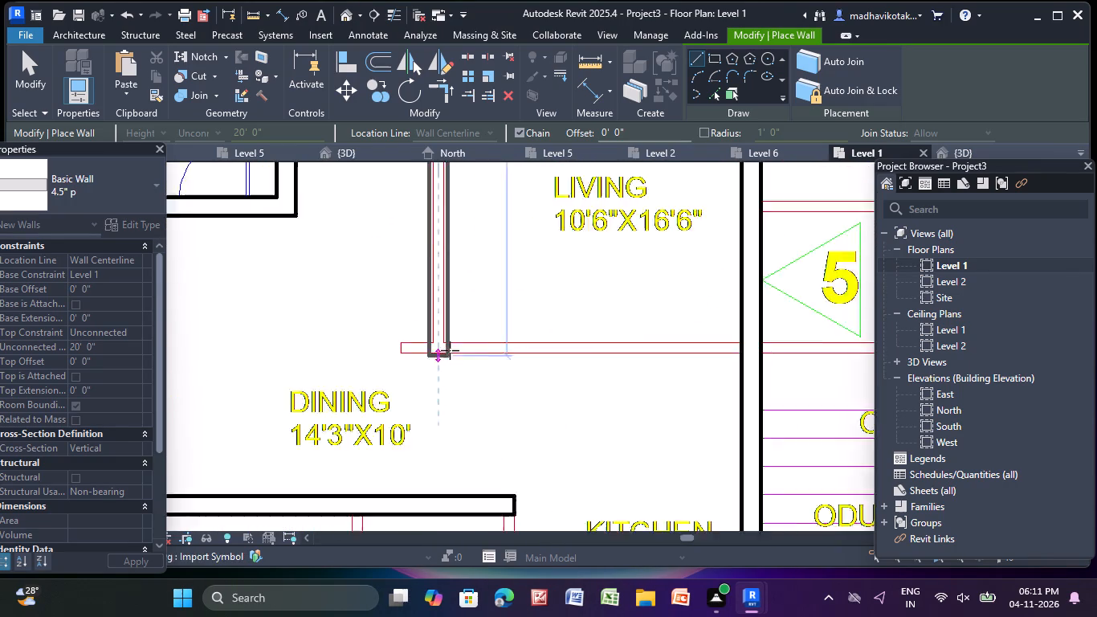
pyautogui.scroll(5, 450, 350)
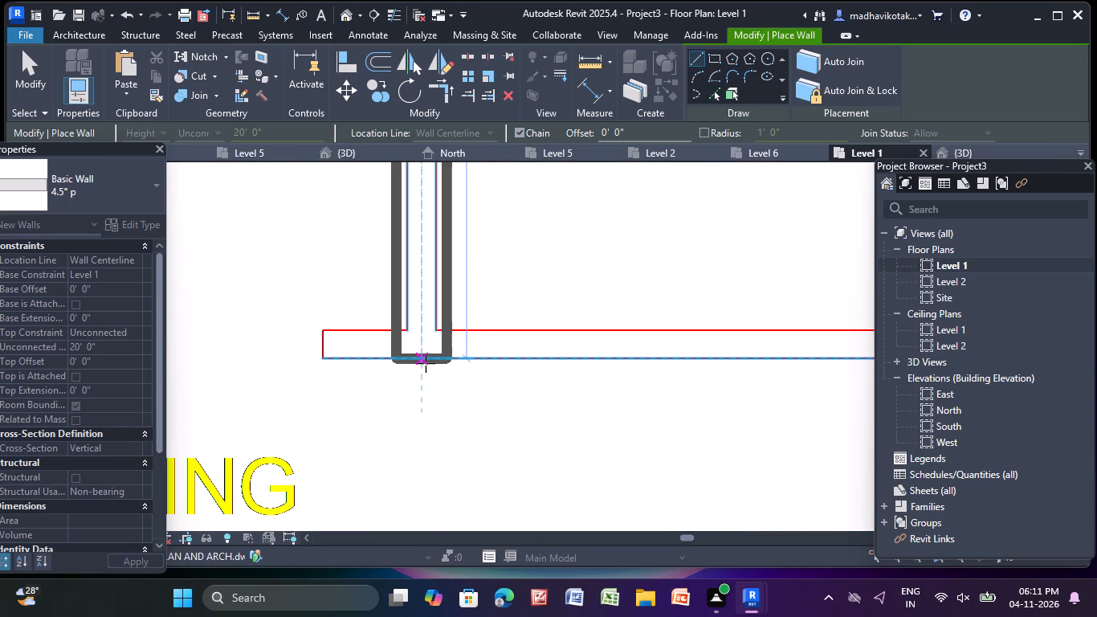
pyautogui.click(424, 359)
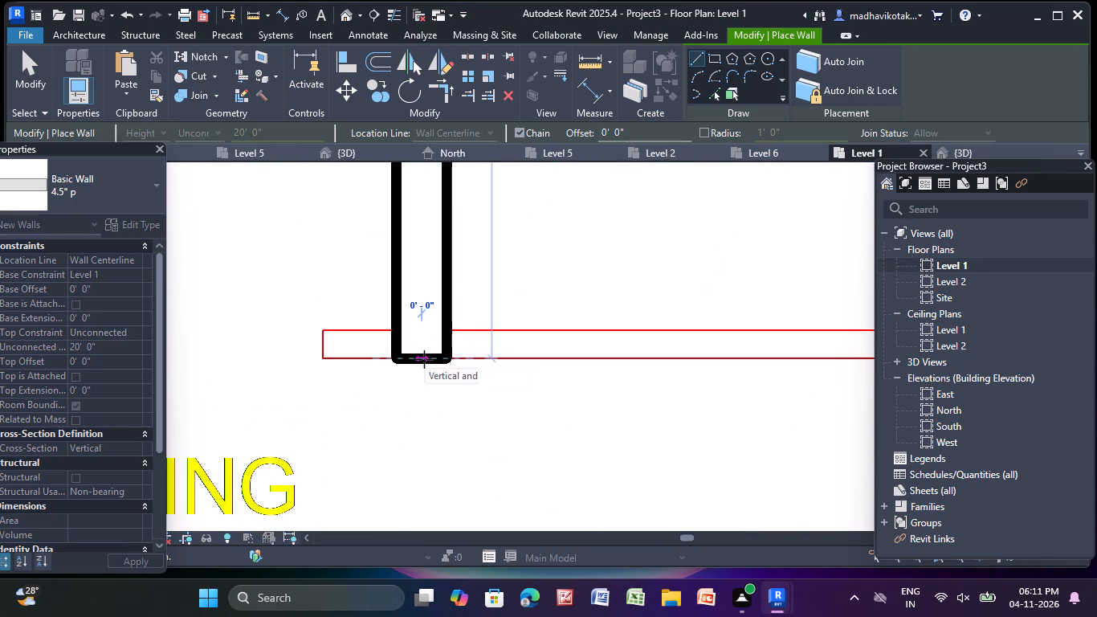
pyautogui.press('Escape')
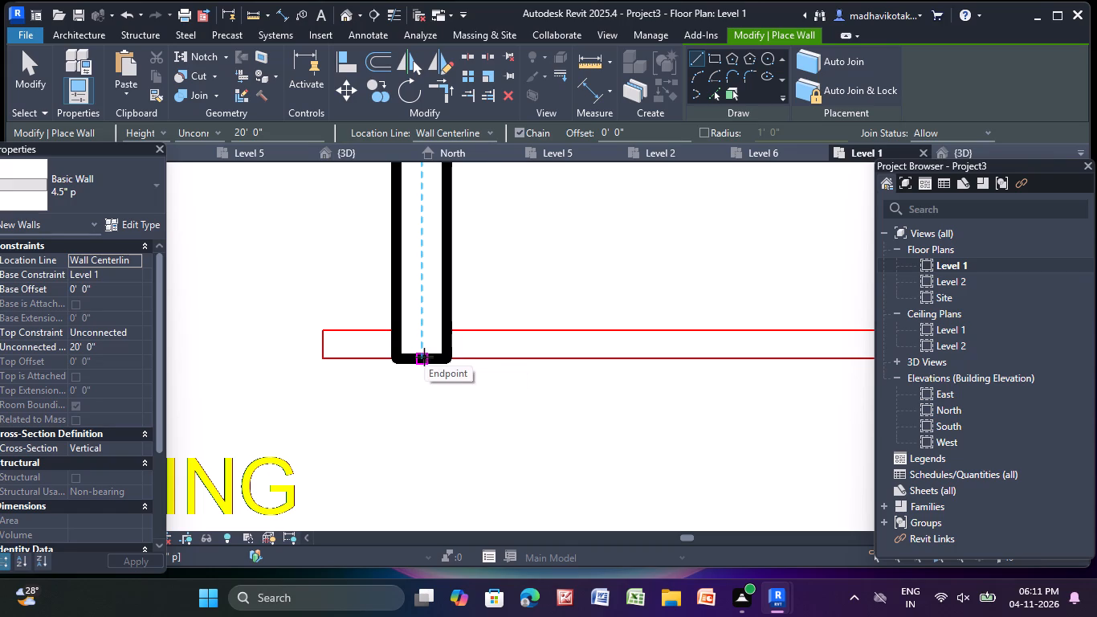
# Draw a horizontal 4.5" p wall about 22' long from the Living–Dining partition's free end to the staircase's outer wall.
pyautogui.scroll(8, 357, 361)
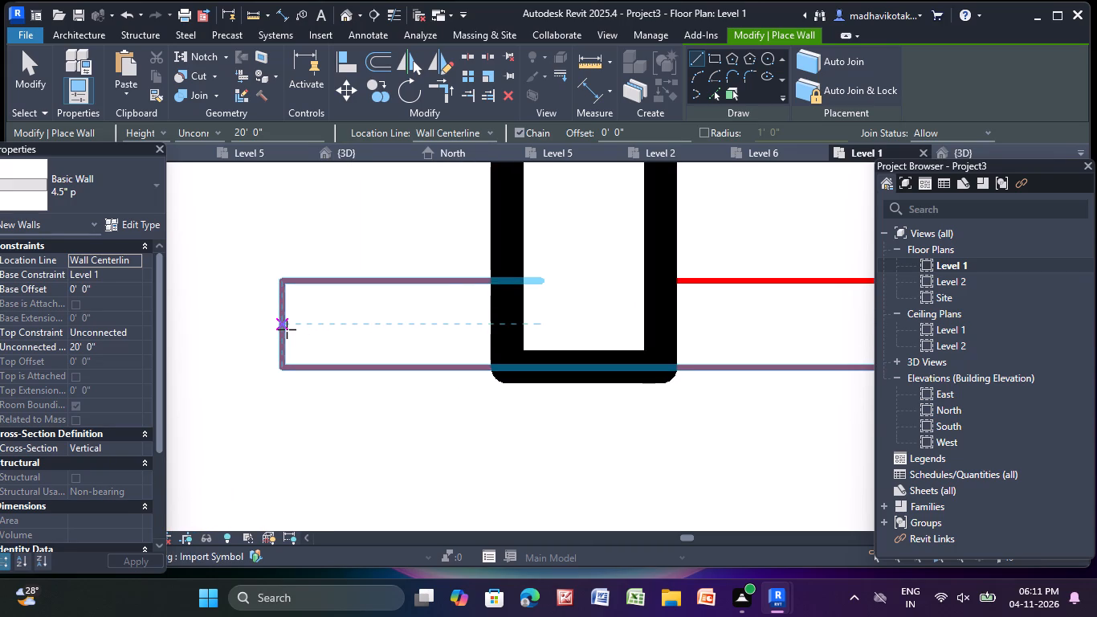
pyautogui.click(283, 329)
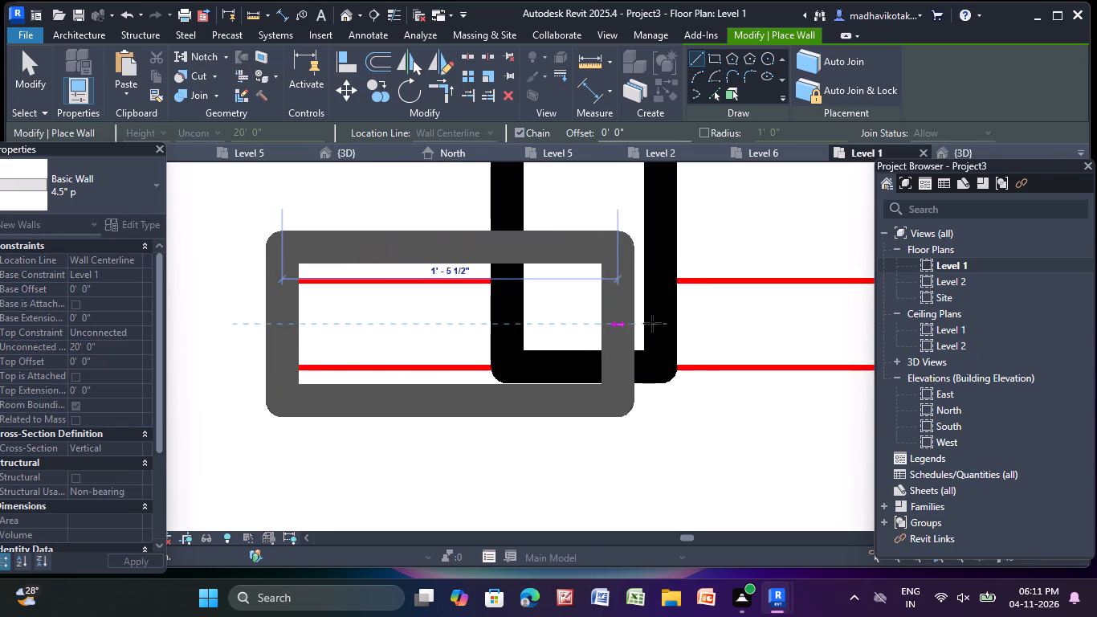
pyautogui.scroll(-10, 715, 316)
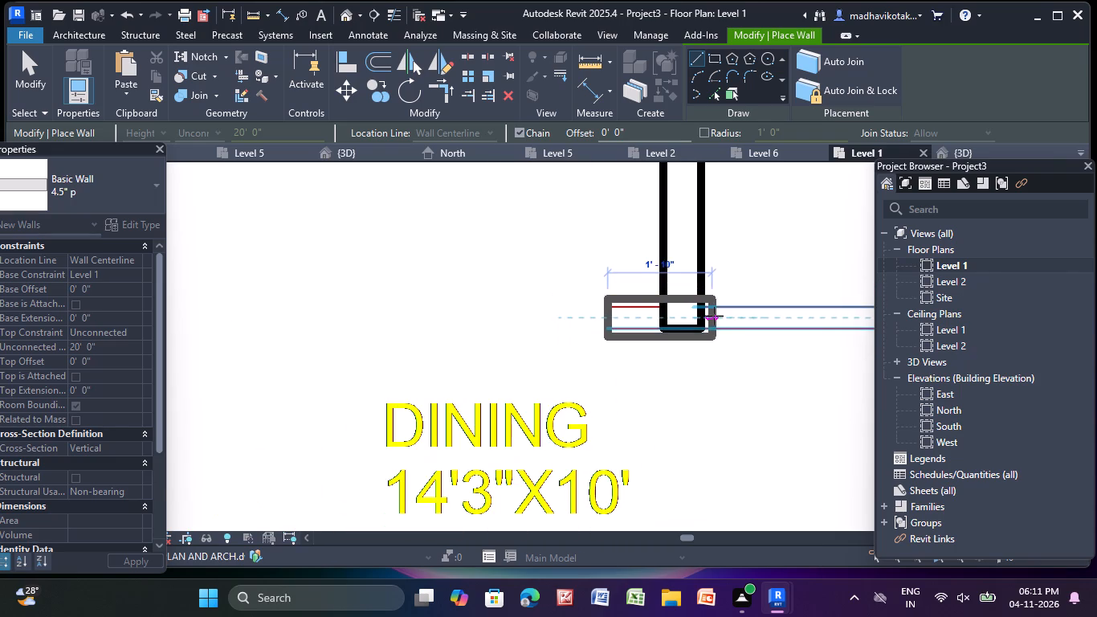
pyautogui.scroll(-5, 714, 316)
pyautogui.moveTo(712, 316); pyautogui.dragTo(130, 343, button='middle')
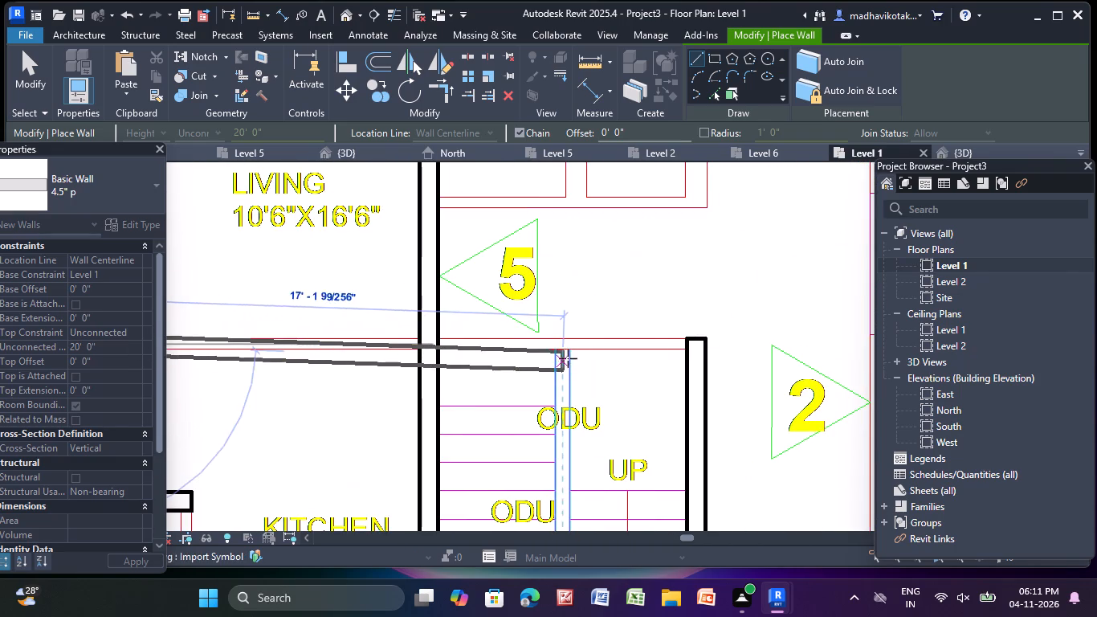
pyautogui.scroll(2, 712, 340)
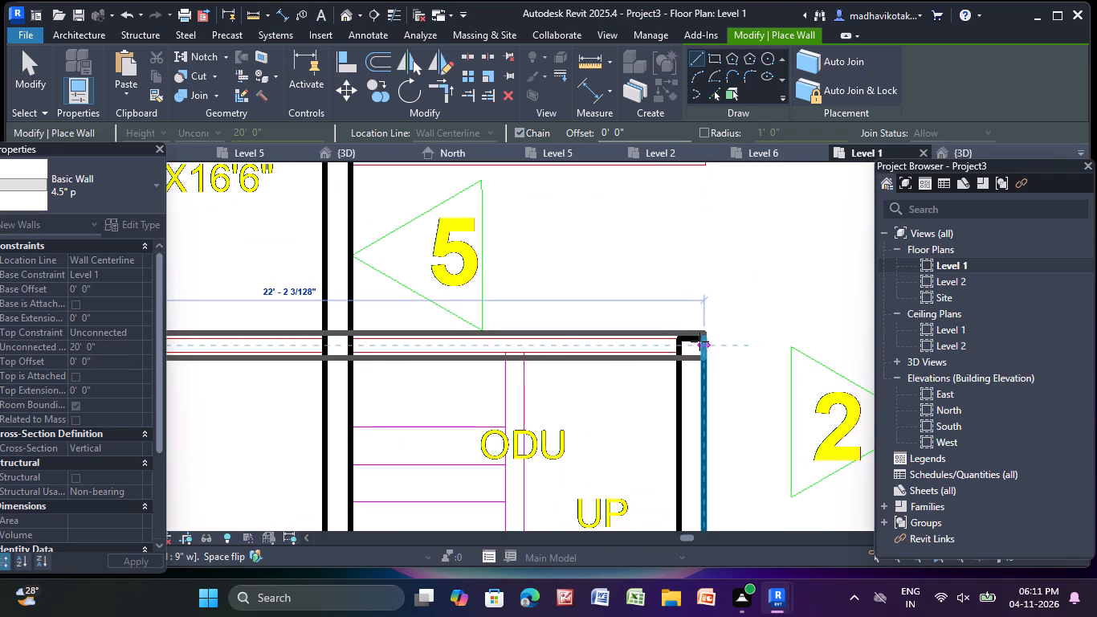
pyautogui.click(702, 341)
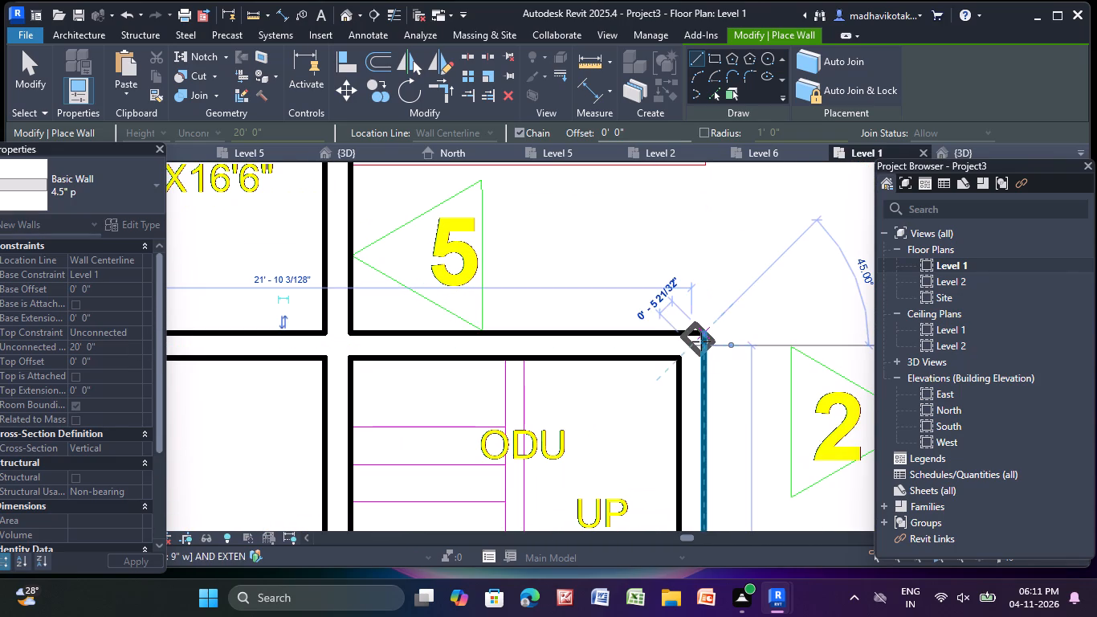
pyautogui.press('Escape')
# Draw a vertical 4.5" p wall between the 5' wide balcony and Dining, from Bedroom 01's lower partition to M.Bedroom's upper partition.
pyautogui.scroll(-6, 516, 389)
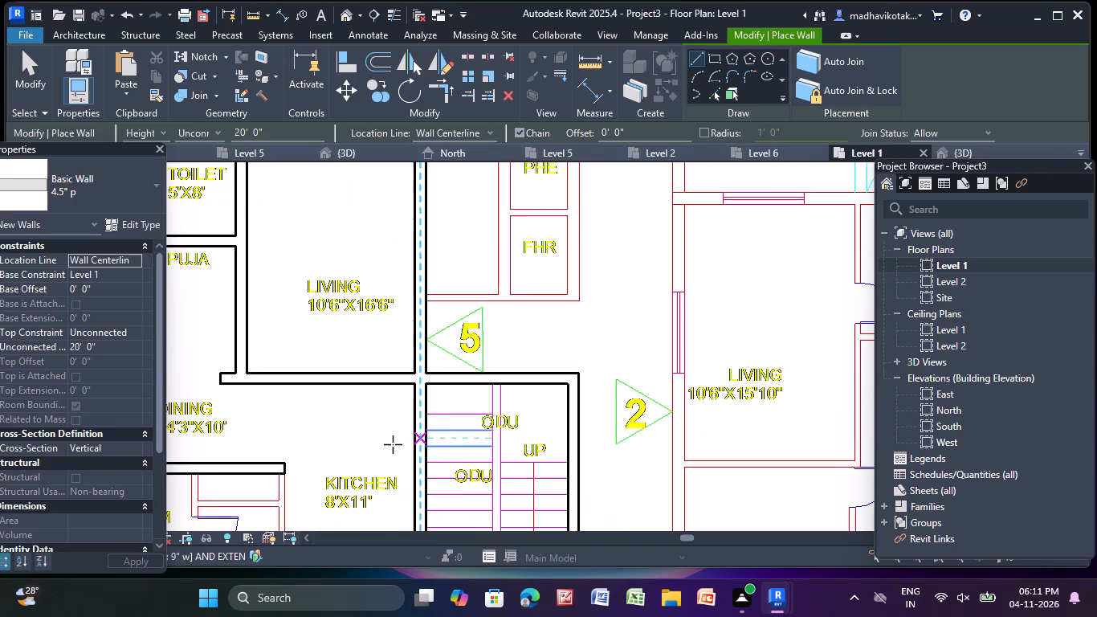
pyautogui.scroll(-3, 393, 444)
pyautogui.moveTo(393, 442); pyautogui.dragTo(610, 370, button='middle')
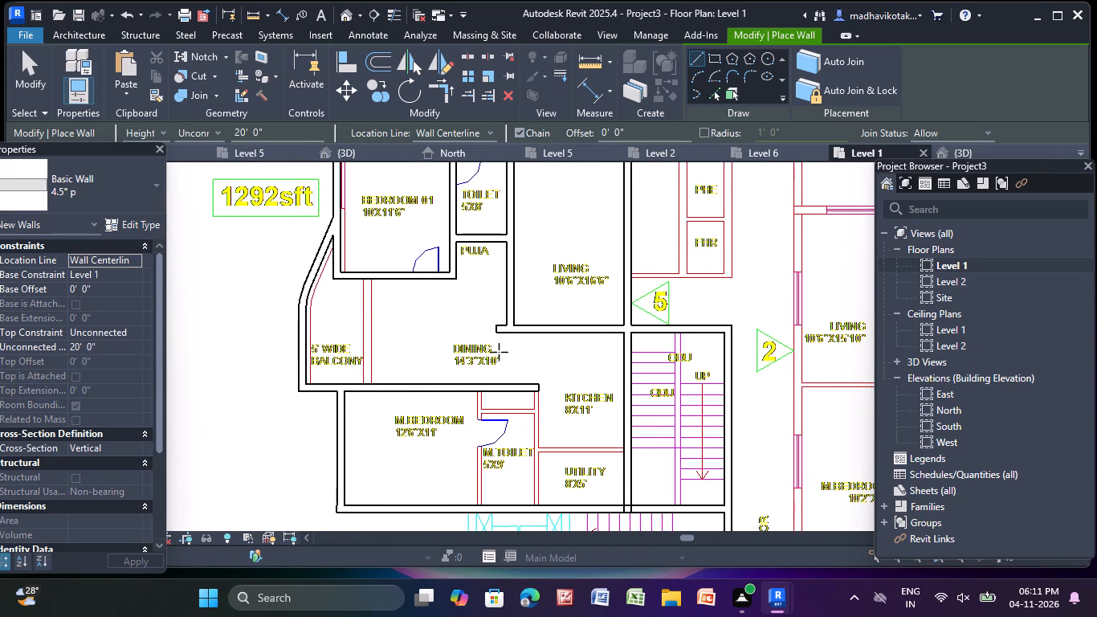
pyautogui.scroll(-1, 391, 280)
pyautogui.scroll(9, 382, 285)
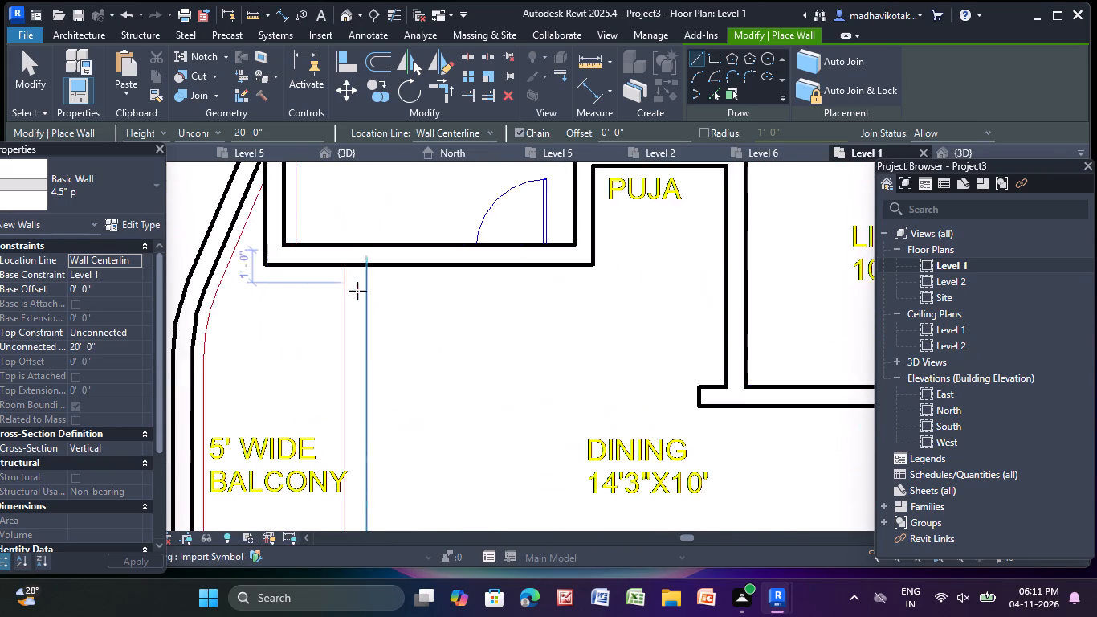
pyautogui.scroll(4, 357, 291)
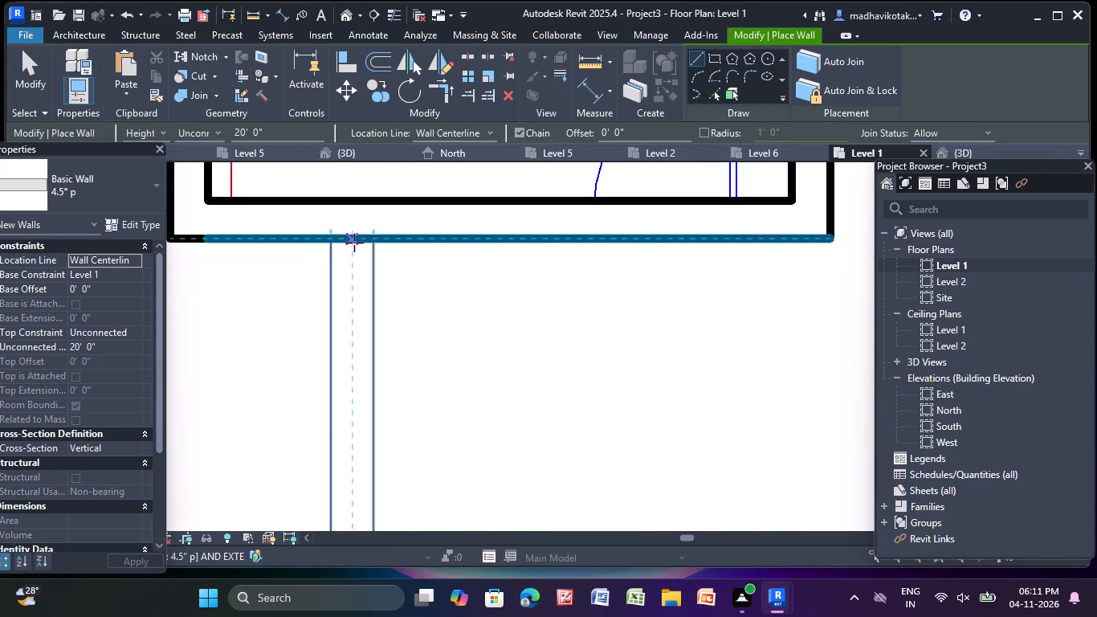
pyautogui.click(353, 241)
pyautogui.scroll(-4, 356, 411)
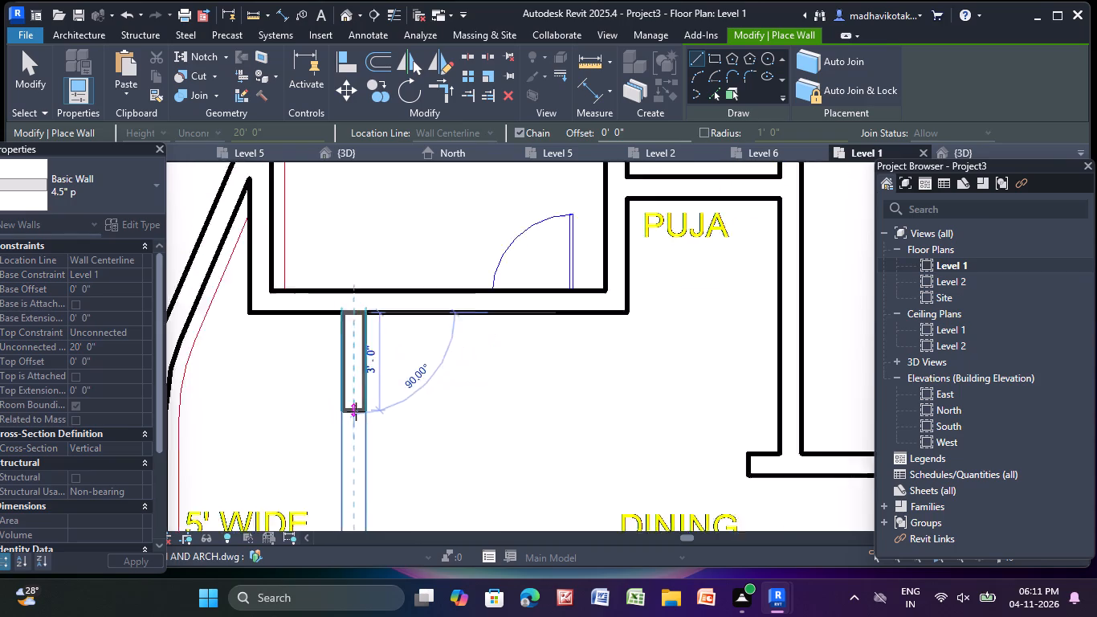
pyautogui.scroll(-1, 356, 411)
pyautogui.moveTo(355, 410); pyautogui.dragTo(348, 232, button='middle')
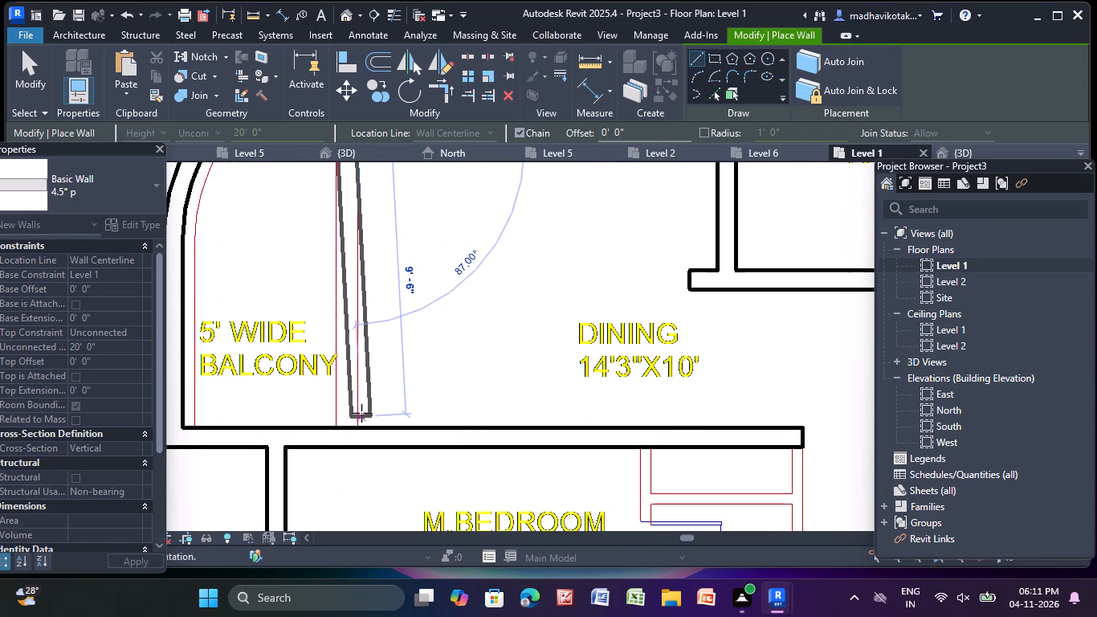
pyautogui.click(346, 425)
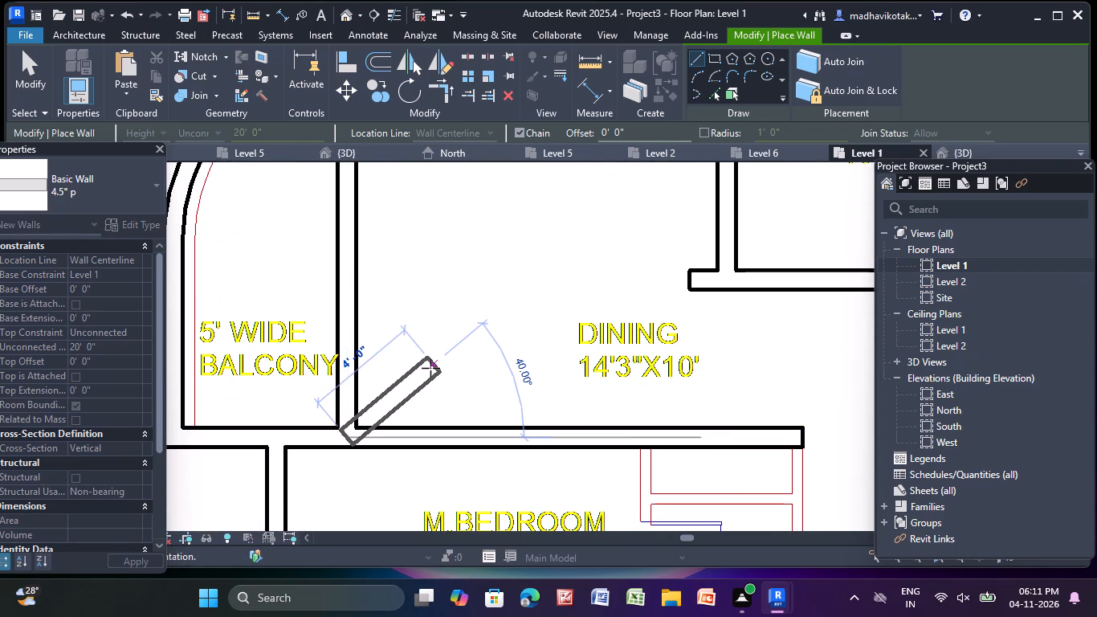
pyautogui.press('Escape')
# Draw a vertical 4.5" p wall about 10'-8 1/2" long between M.Bedroom and M.Toilet, from the Dining-side partition to the lower outer wall.
pyautogui.scroll(-6, 433, 369)
pyautogui.scroll(-3, 494, 337)
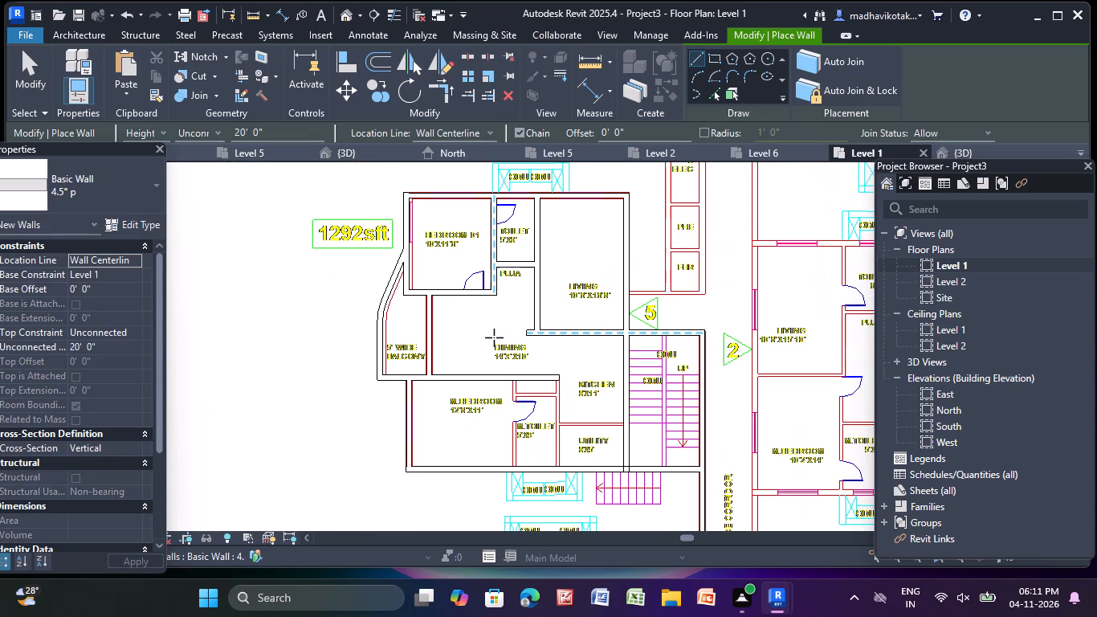
pyautogui.moveTo(491, 340); pyautogui.dragTo(421, 346, button='middle')
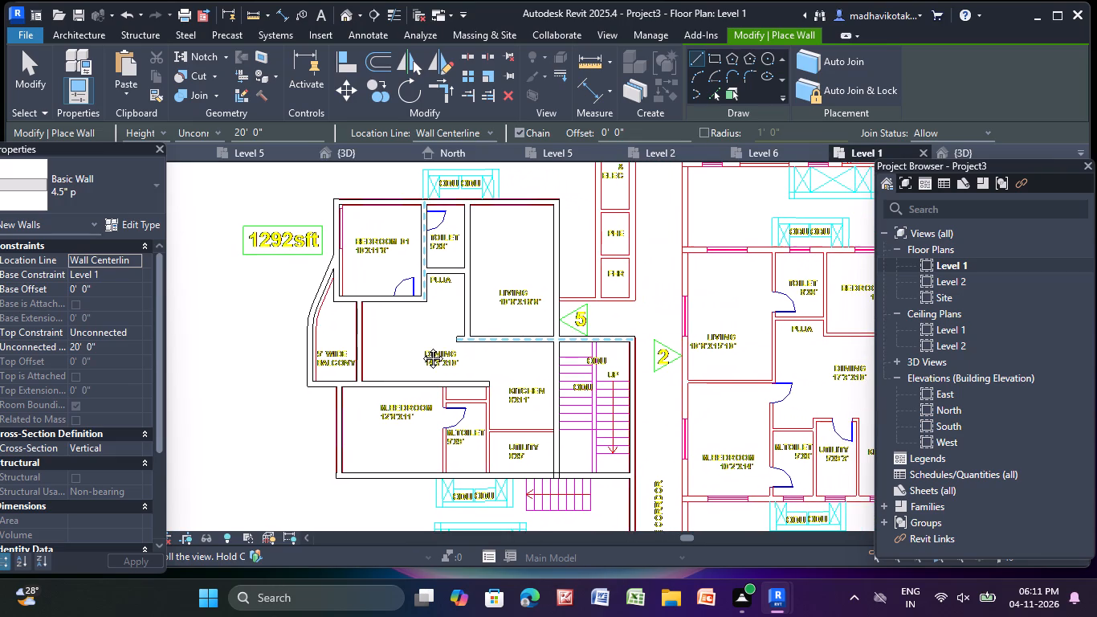
pyautogui.moveTo(421, 346); pyautogui.dragTo(416, 299, button='middle')
pyautogui.scroll(4, 438, 378)
pyautogui.scroll(4, 433, 313)
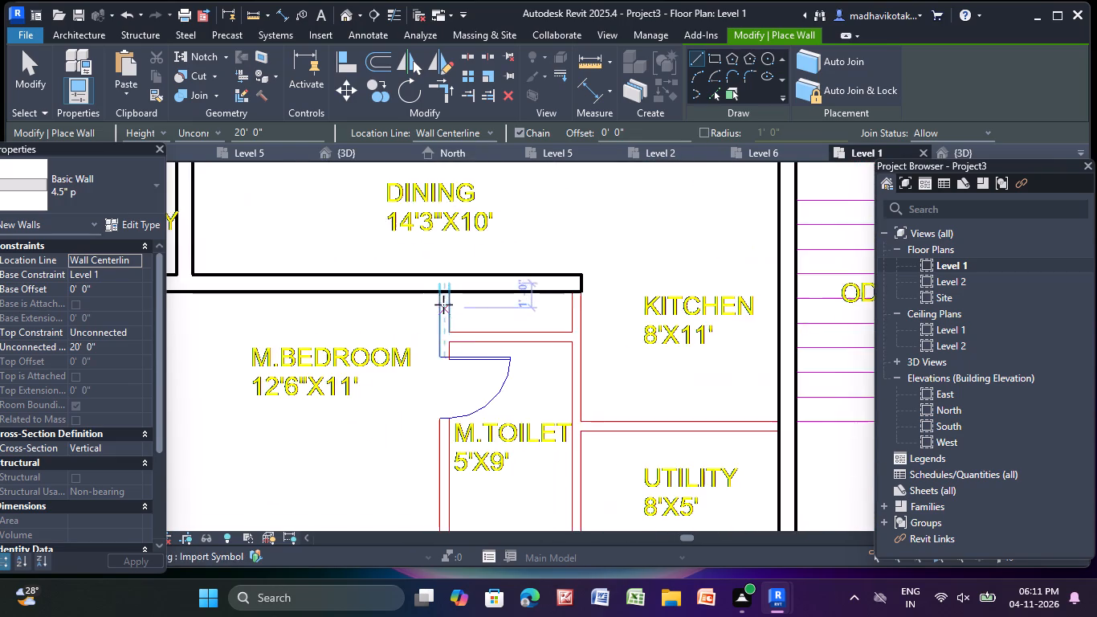
pyautogui.scroll(5, 443, 304)
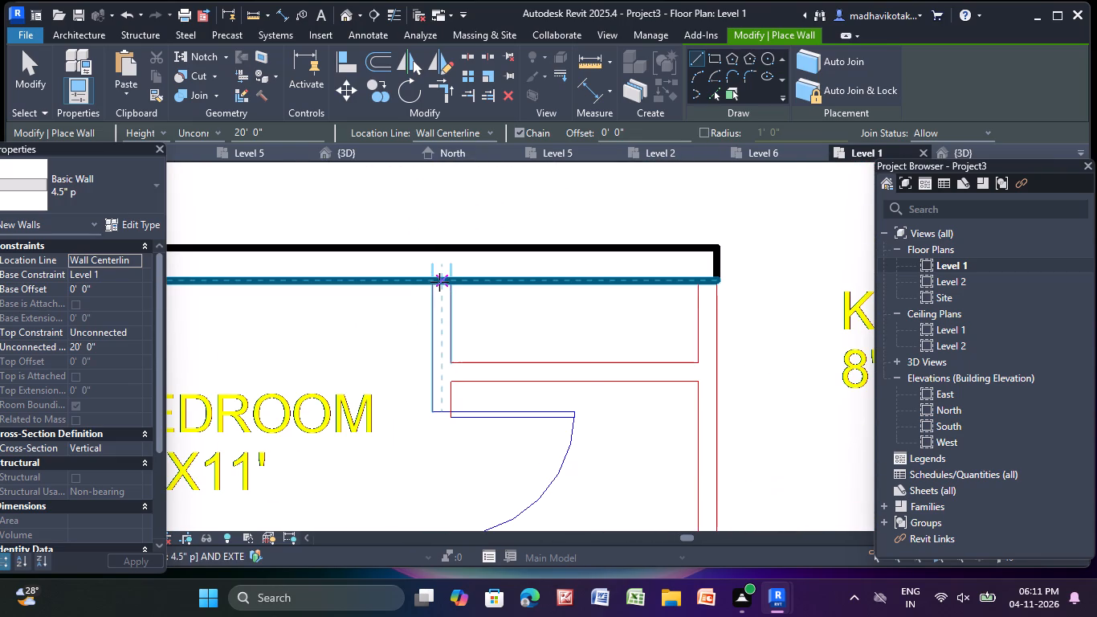
pyautogui.click(439, 282)
pyautogui.scroll(-4, 450, 446)
pyautogui.moveTo(450, 446); pyautogui.dragTo(432, 328, button='middle')
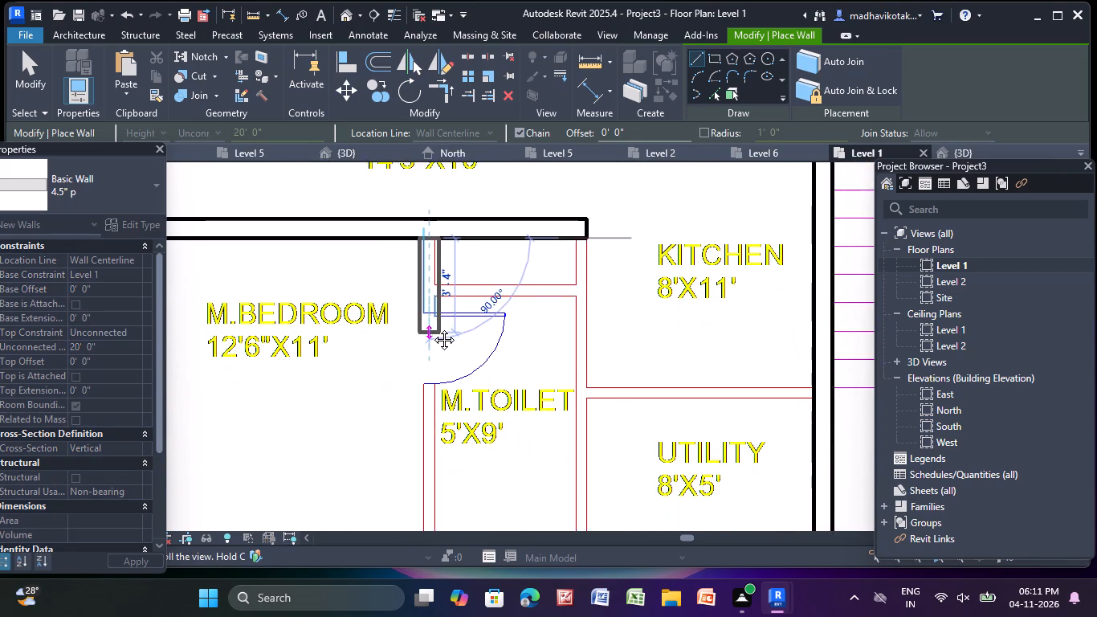
pyautogui.moveTo(432, 328); pyautogui.dragTo(417, 240, button='middle')
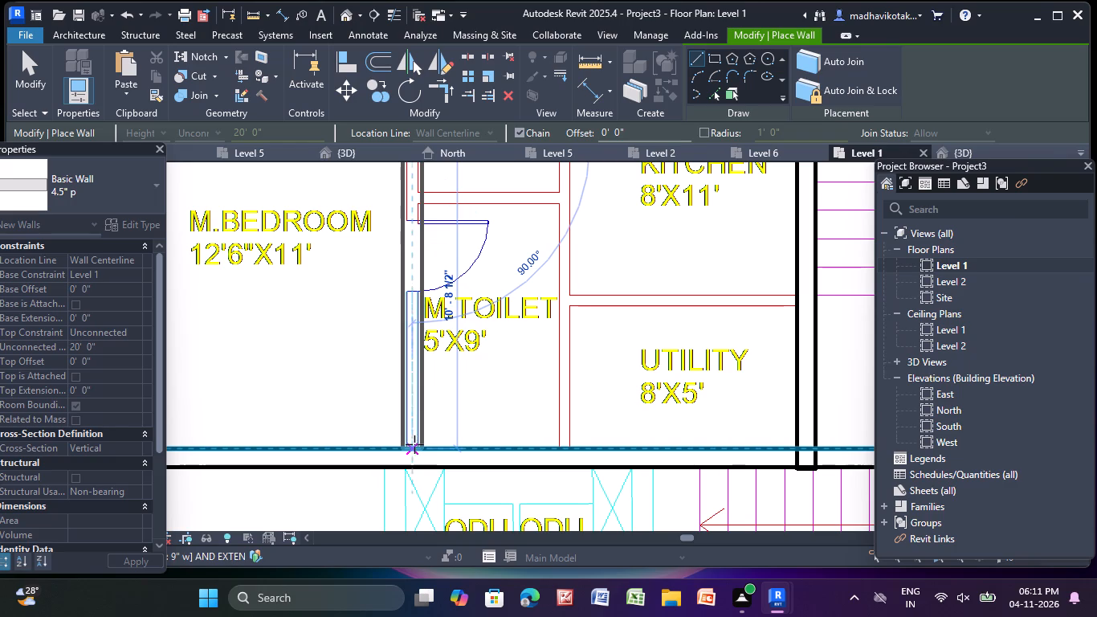
pyautogui.click(410, 444)
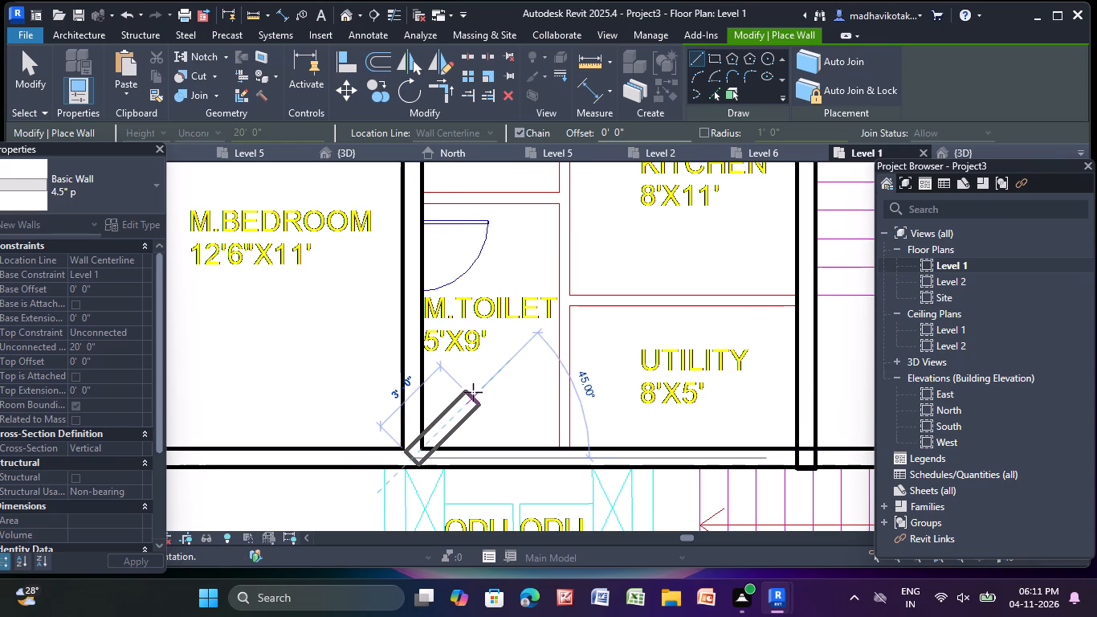
pyautogui.press('Escape')
# Draw a vertical 4.5" p wall about 10'-8 1/2" long between M.Toilet and Kitchen/Utility, from the Dining-side partition's end to the lower outer wall.
pyautogui.scroll(-4, 451, 248)
pyautogui.moveTo(451, 250); pyautogui.dragTo(351, 320, button='middle')
pyautogui.scroll(5, 398, 268)
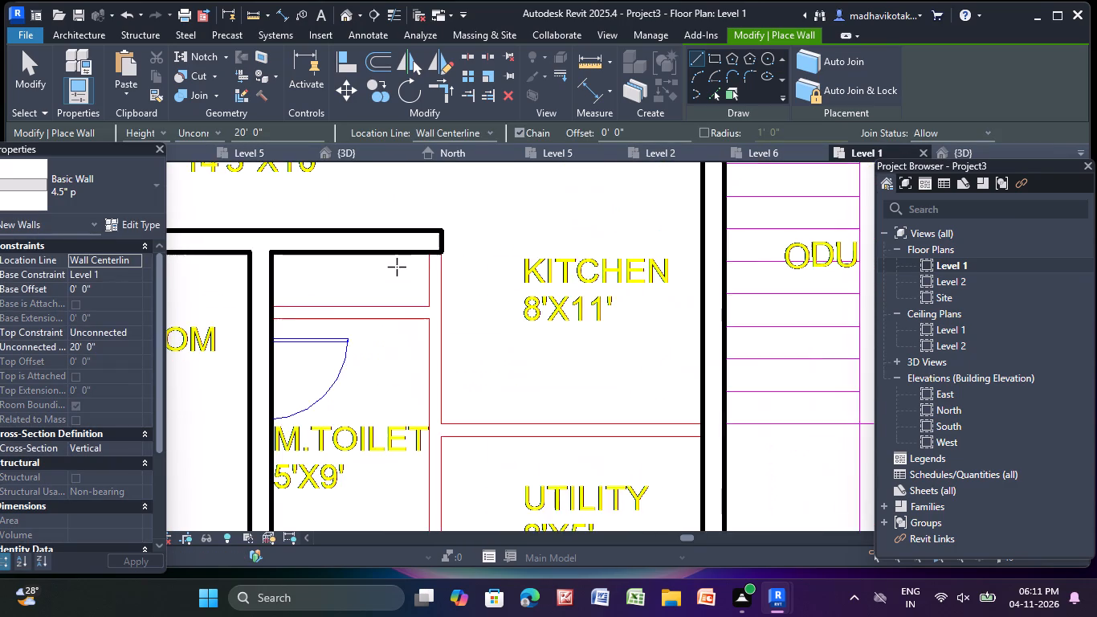
pyautogui.scroll(7, 438, 268)
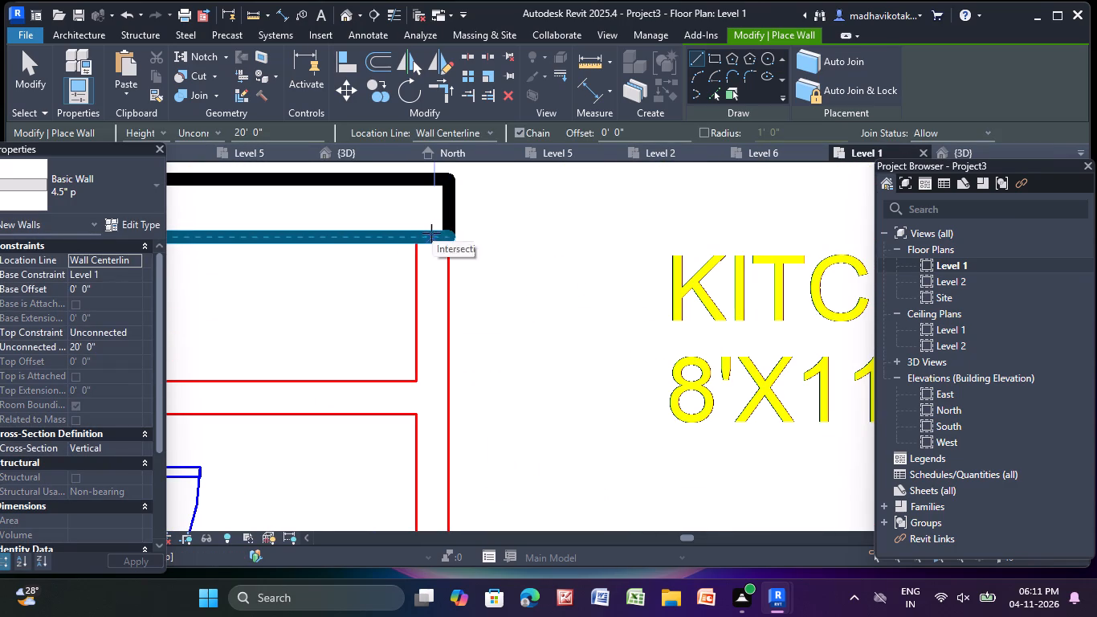
pyautogui.click(430, 237)
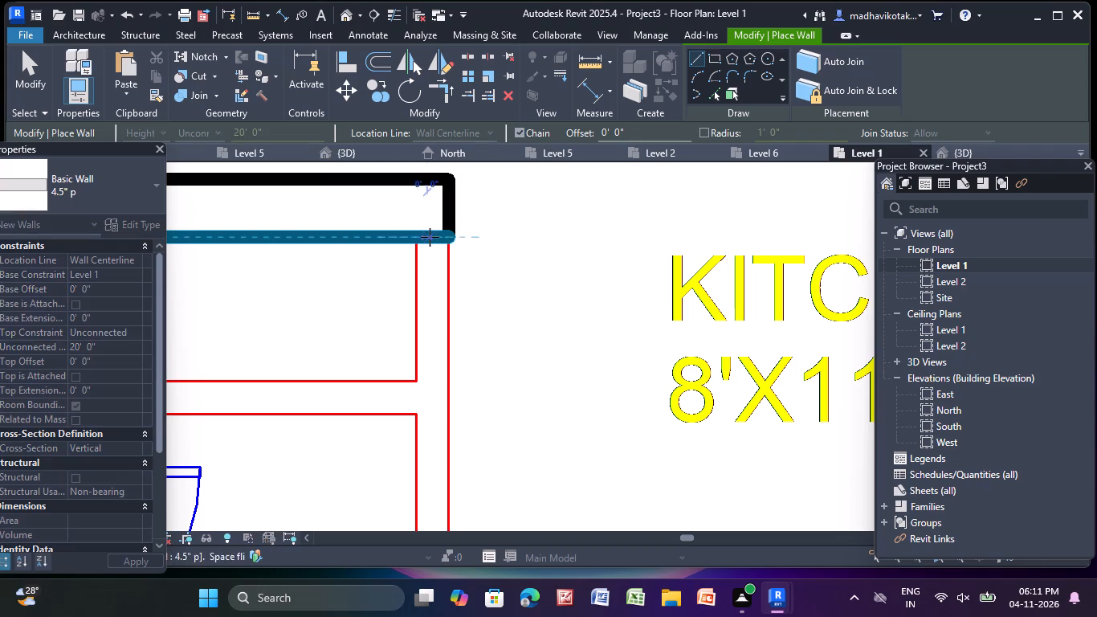
pyautogui.scroll(-4, 445, 444)
pyautogui.moveTo(445, 443); pyautogui.dragTo(387, 167, button='middle')
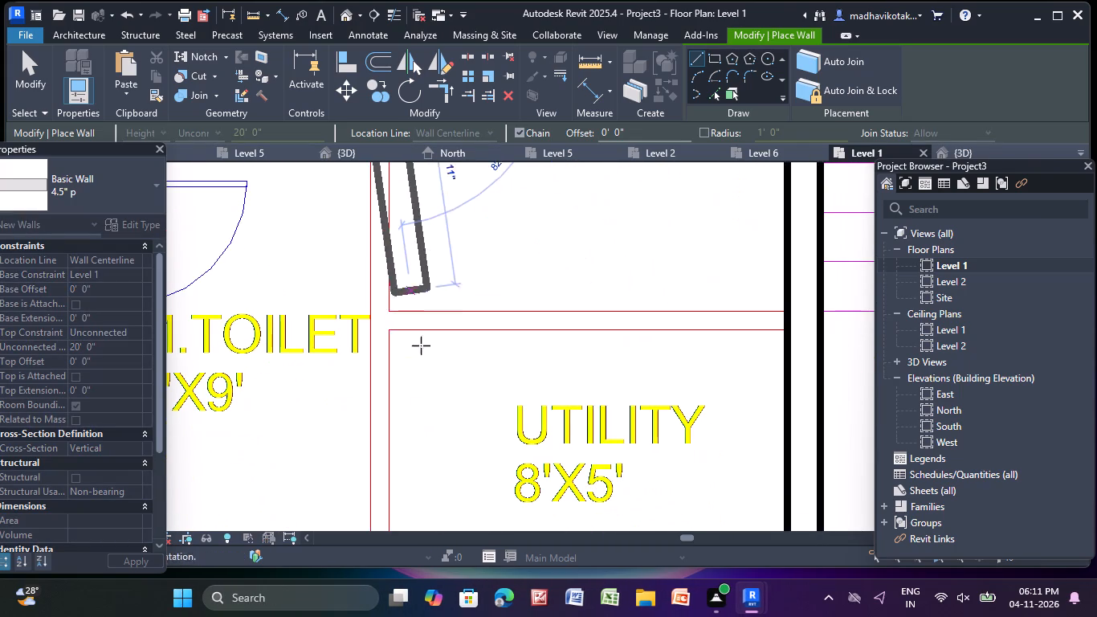
pyautogui.scroll(-4, 423, 383)
pyautogui.moveTo(391, 431); pyautogui.dragTo(369, 335, button='middle')
pyautogui.scroll(-1, 369, 335)
pyautogui.scroll(2, 370, 391)
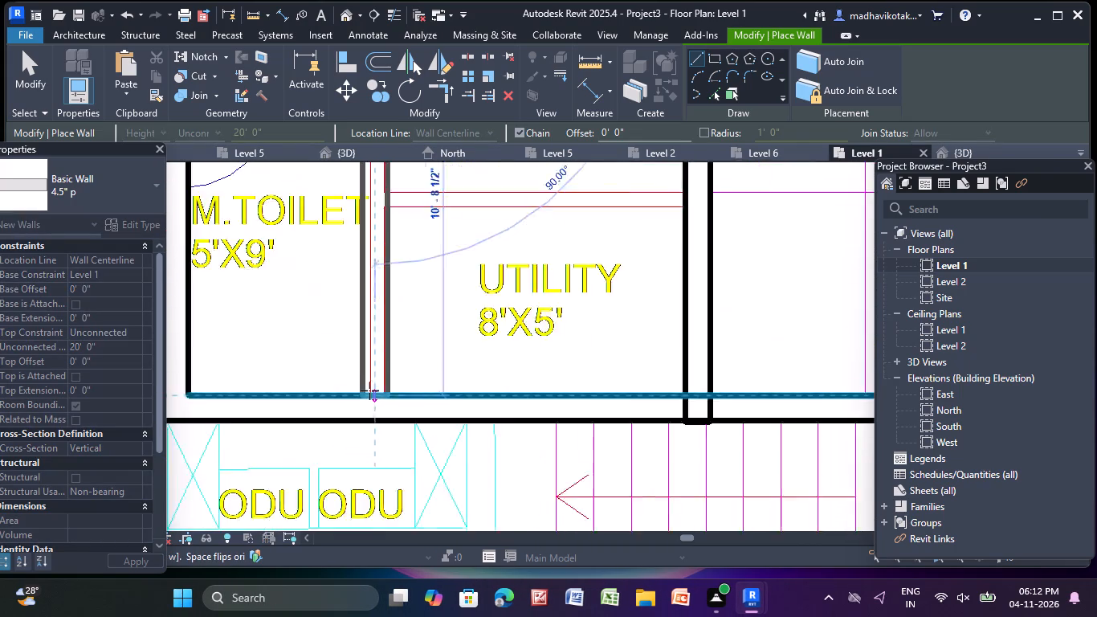
pyautogui.scroll(8, 369, 390)
pyautogui.click(381, 398)
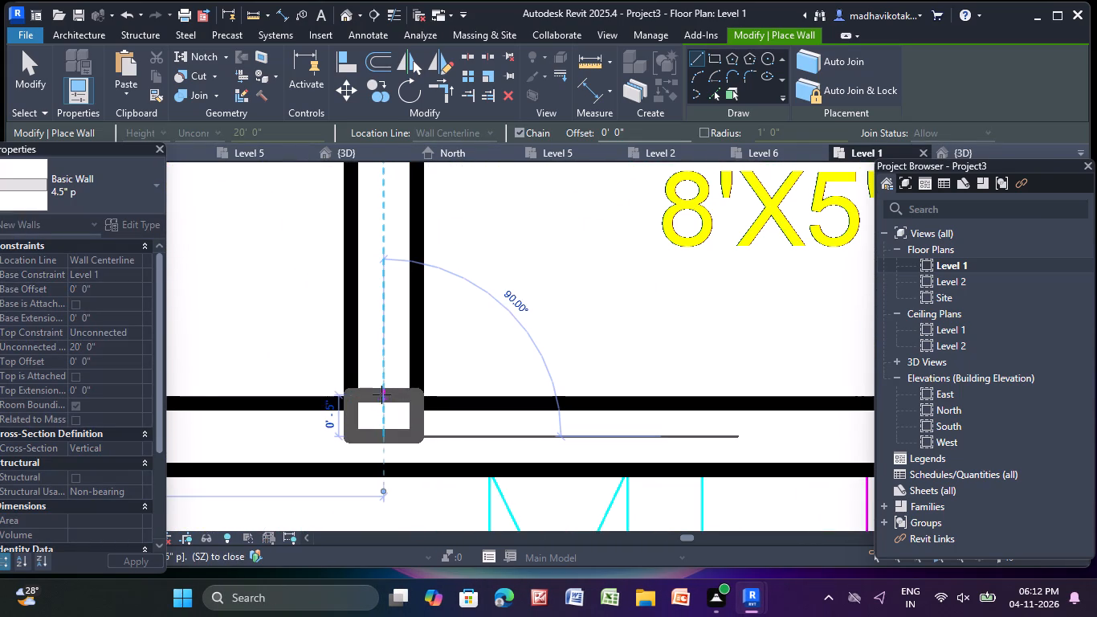
pyautogui.press('Escape')
# Draw a horizontal 4.5" p wall about 7'-11 1/2" long between Kitchen and Utility, from the M.Toilet partition to the staircase-side wall.
pyautogui.scroll(-12, 381, 386)
pyautogui.moveTo(382, 368); pyautogui.dragTo(470, 543, button='middle')
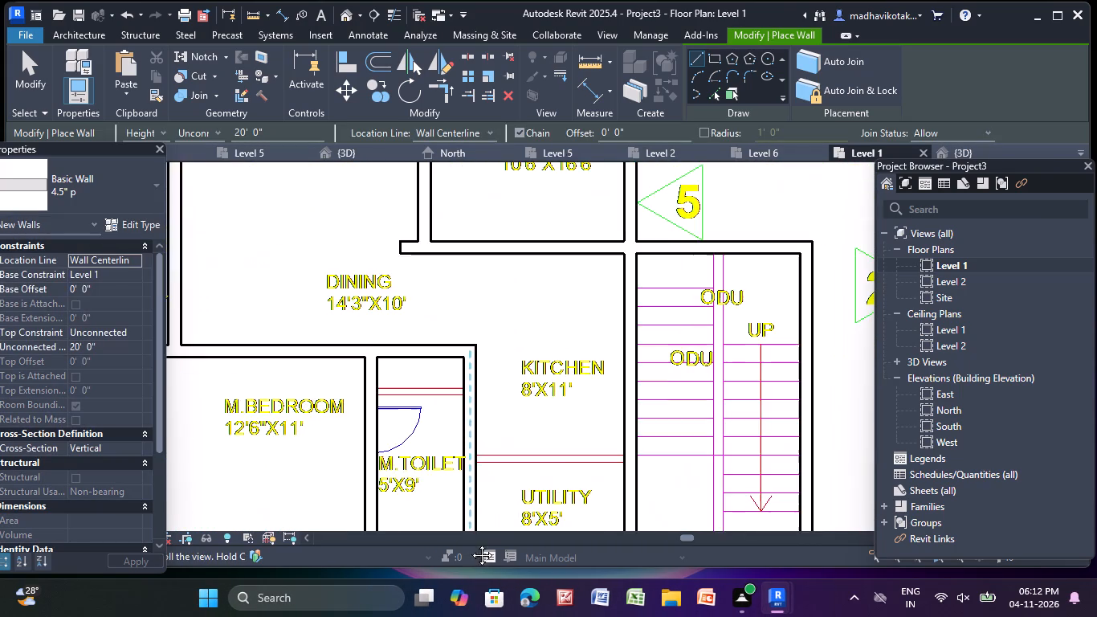
pyautogui.moveTo(470, 543); pyautogui.dragTo(470, 545, button='middle')
pyautogui.scroll(4, 355, 412)
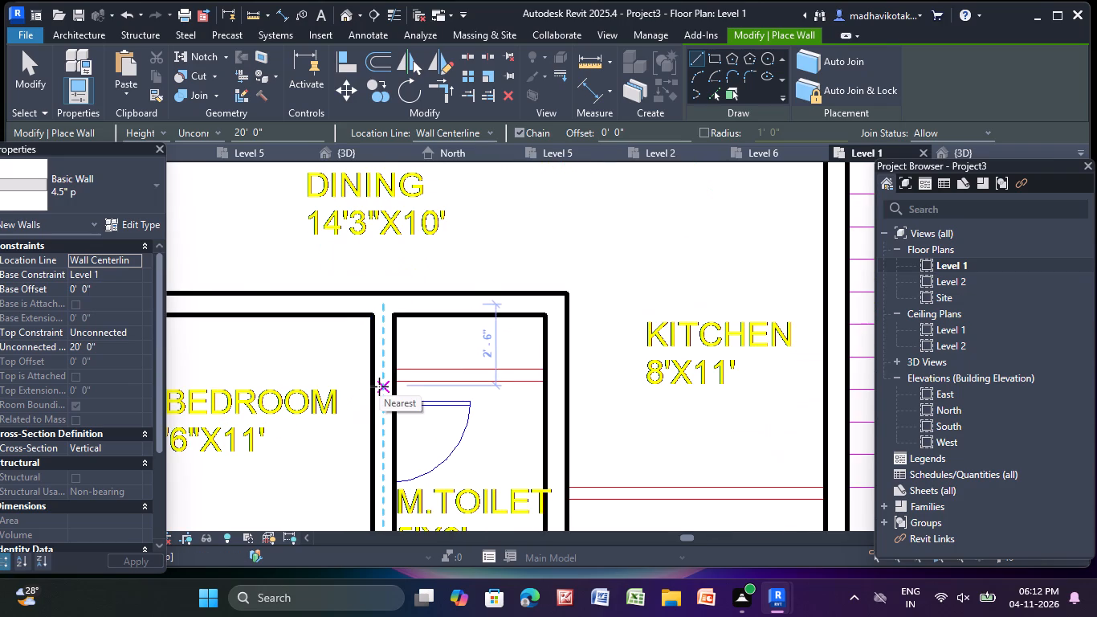
pyautogui.scroll(1, 379, 386)
pyautogui.scroll(-6, 379, 385)
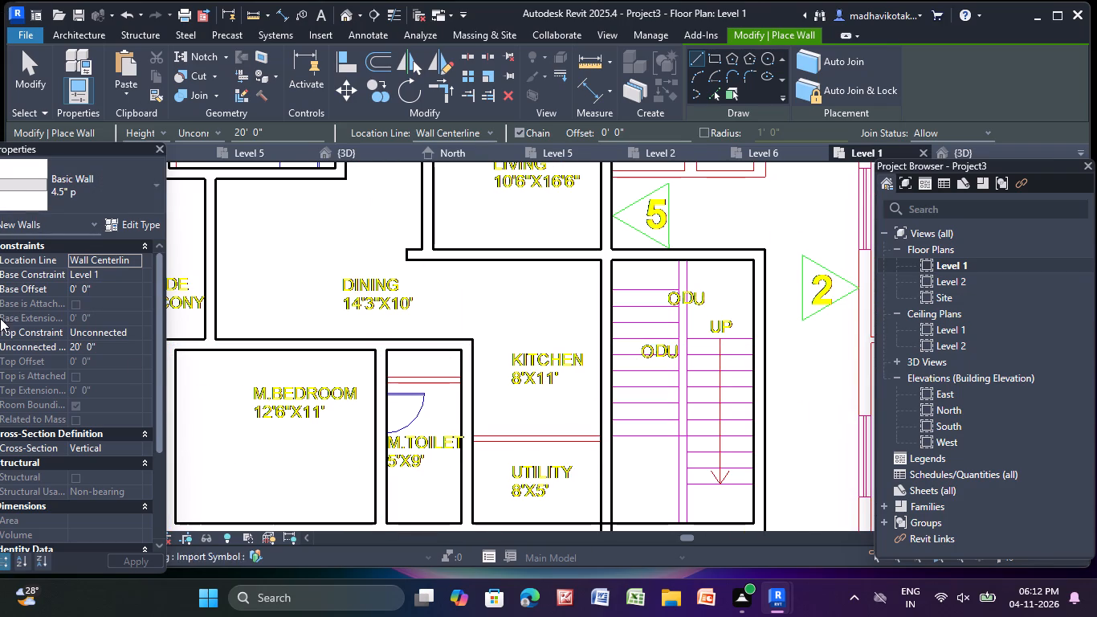
pyautogui.scroll(-3, 14, 558)
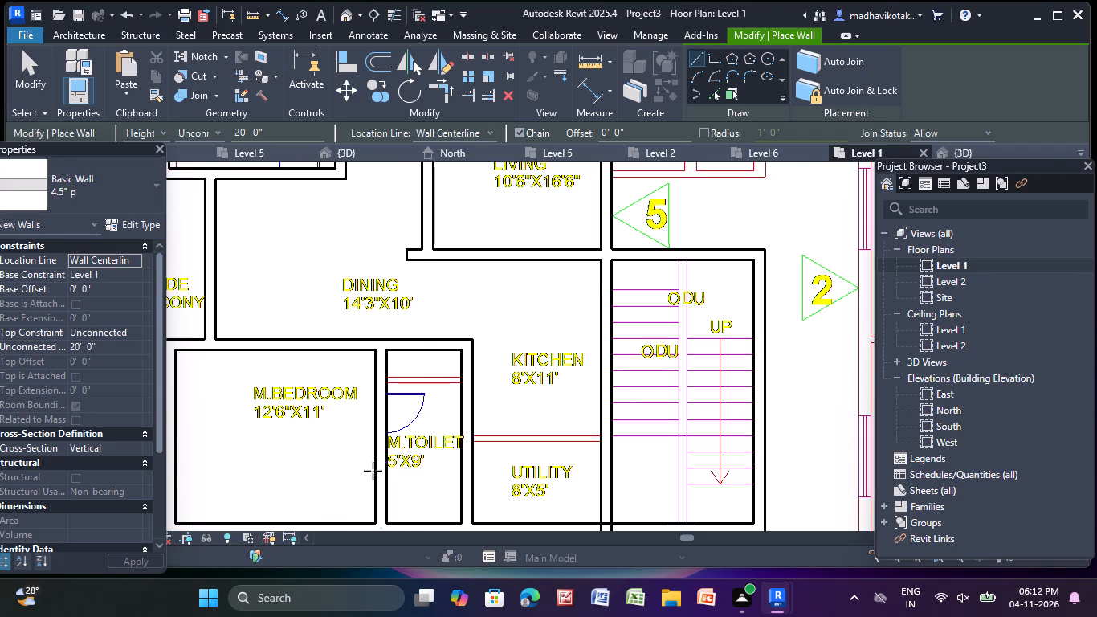
pyautogui.scroll(-4, 378, 464)
pyautogui.scroll(4, 512, 466)
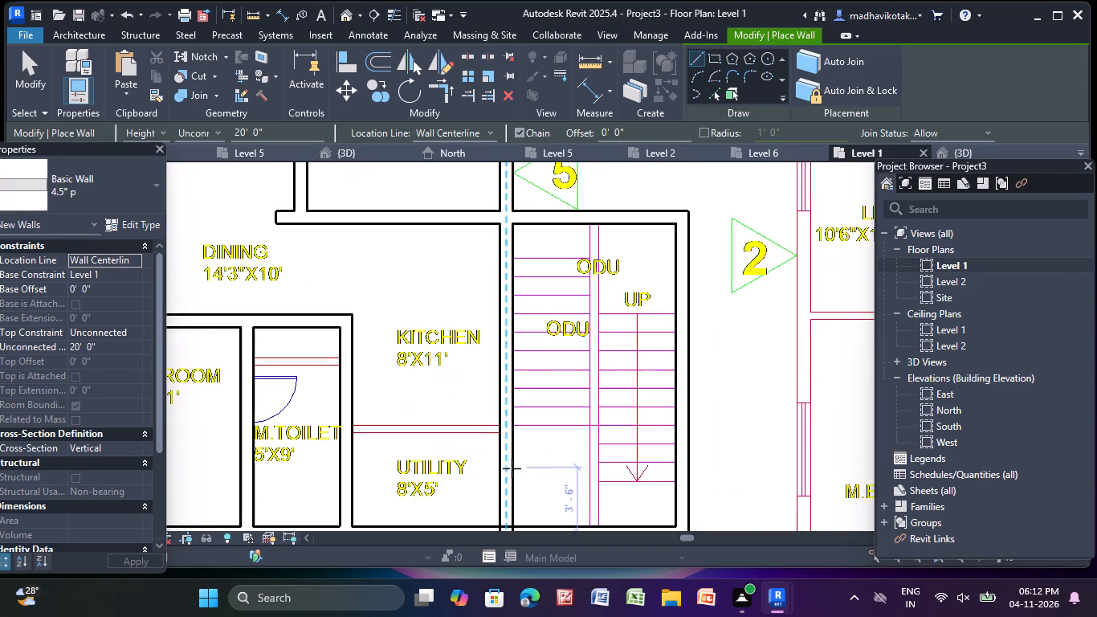
pyautogui.scroll(5, 512, 468)
pyautogui.scroll(2, 341, 416)
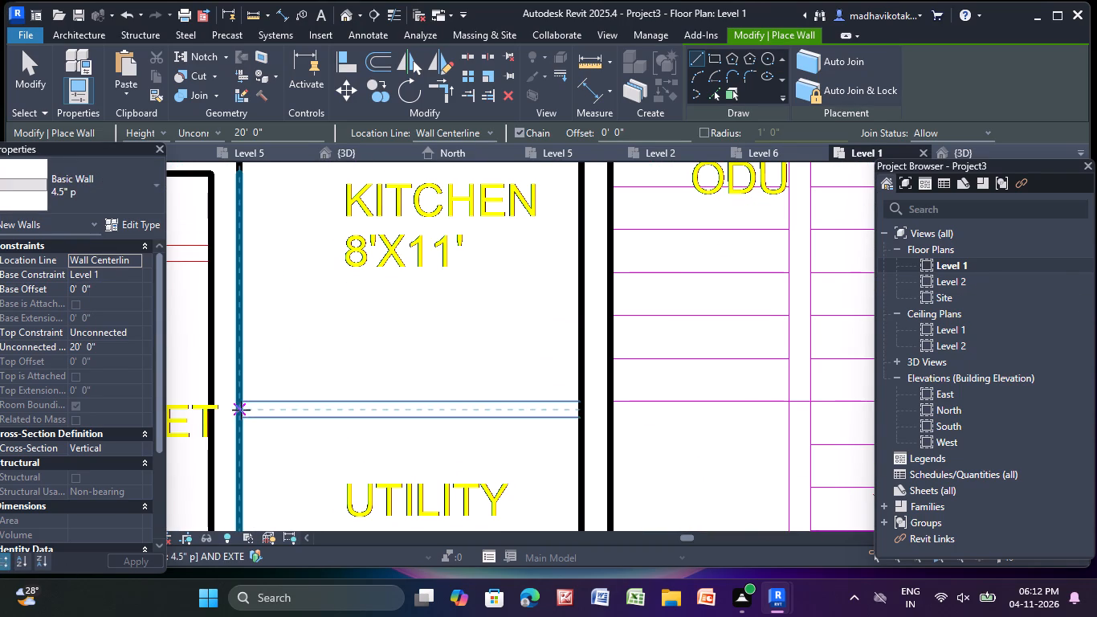
pyautogui.click(241, 410)
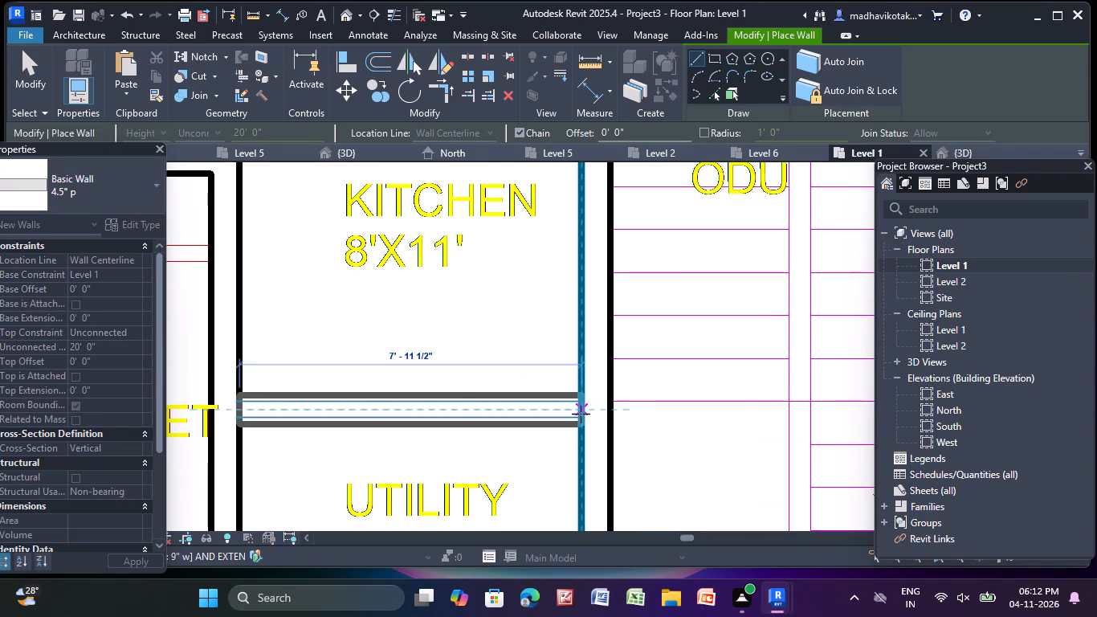
pyautogui.click(581, 414)
pyautogui.press('Escape')
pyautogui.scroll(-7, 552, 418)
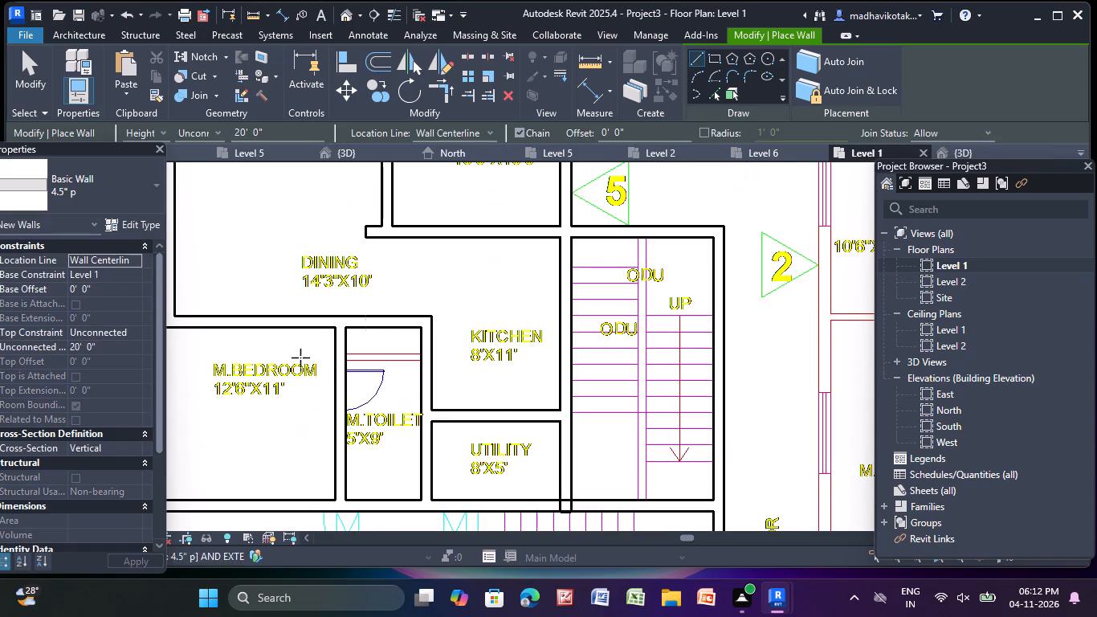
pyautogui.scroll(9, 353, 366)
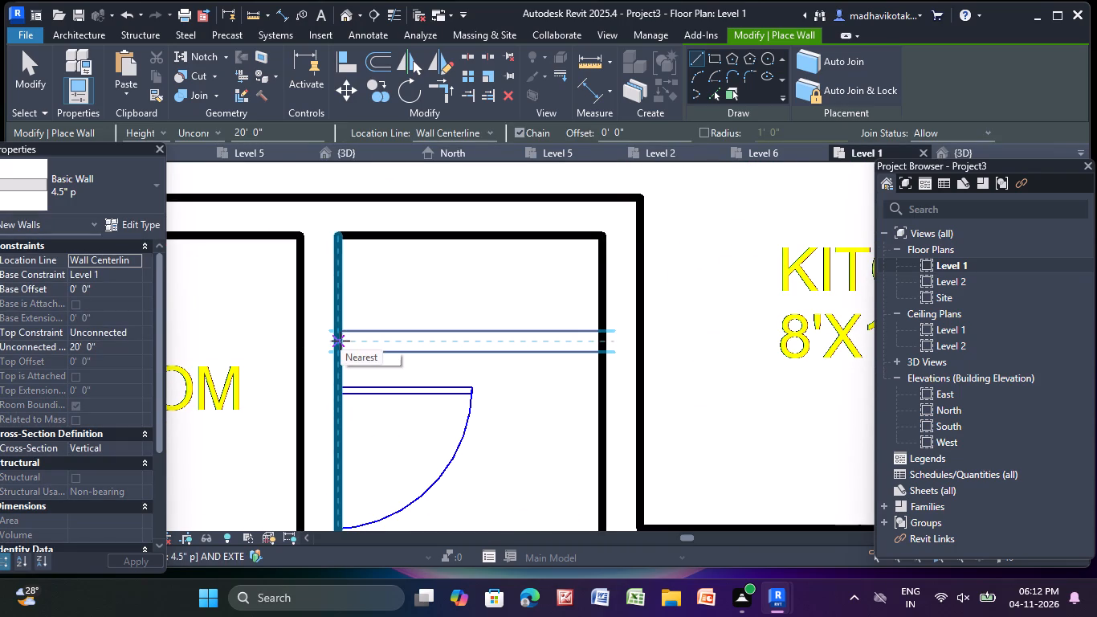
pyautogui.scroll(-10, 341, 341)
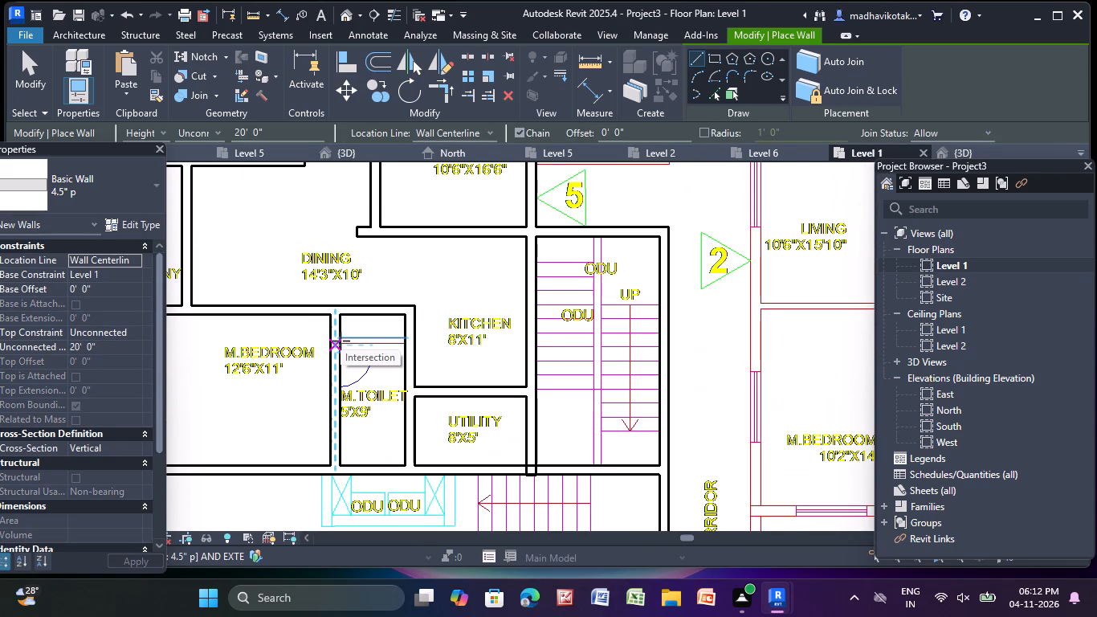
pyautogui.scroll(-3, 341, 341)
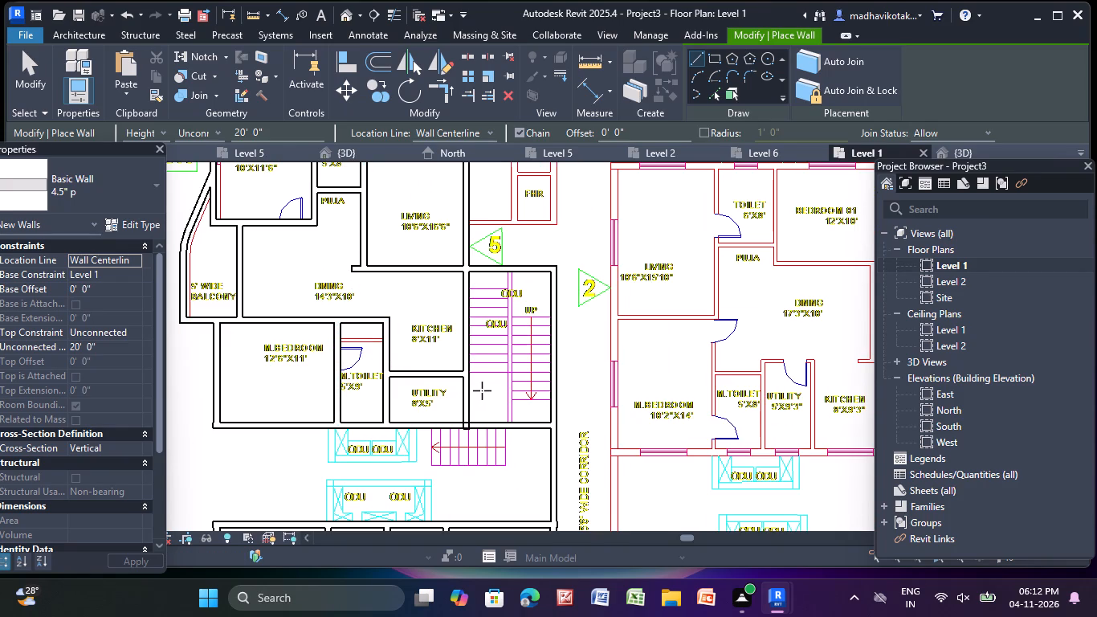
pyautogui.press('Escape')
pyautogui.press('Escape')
# Draw a horizontal 4.5" p wall about 9'-10" long below the FHR shaft, from the Living room's outer wall to the shaft's outer corner.
pyautogui.moveTo(482, 390); pyautogui.dragTo(473, 415, button='middle')
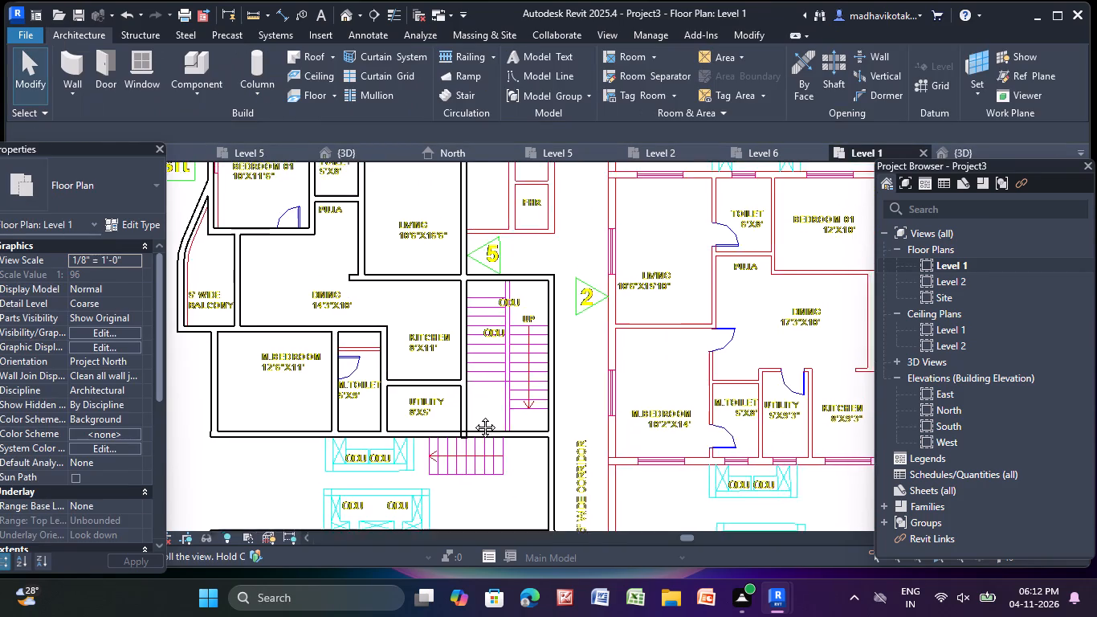
pyautogui.moveTo(473, 415); pyautogui.dragTo(429, 610, button='middle')
pyautogui.scroll(-4, 463, 453)
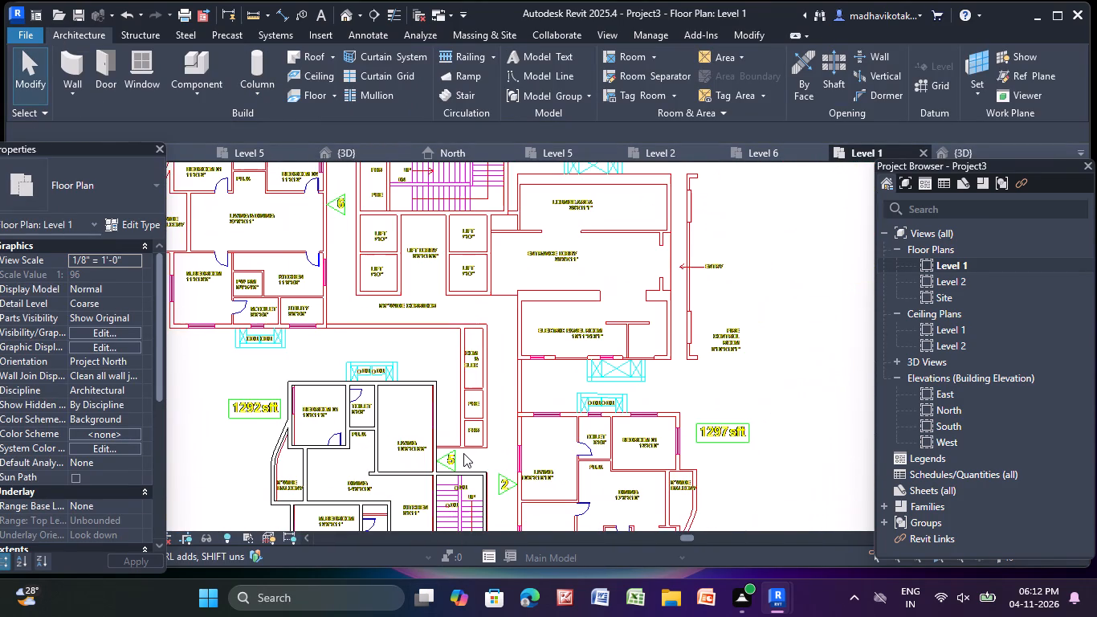
pyautogui.scroll(4, 520, 447)
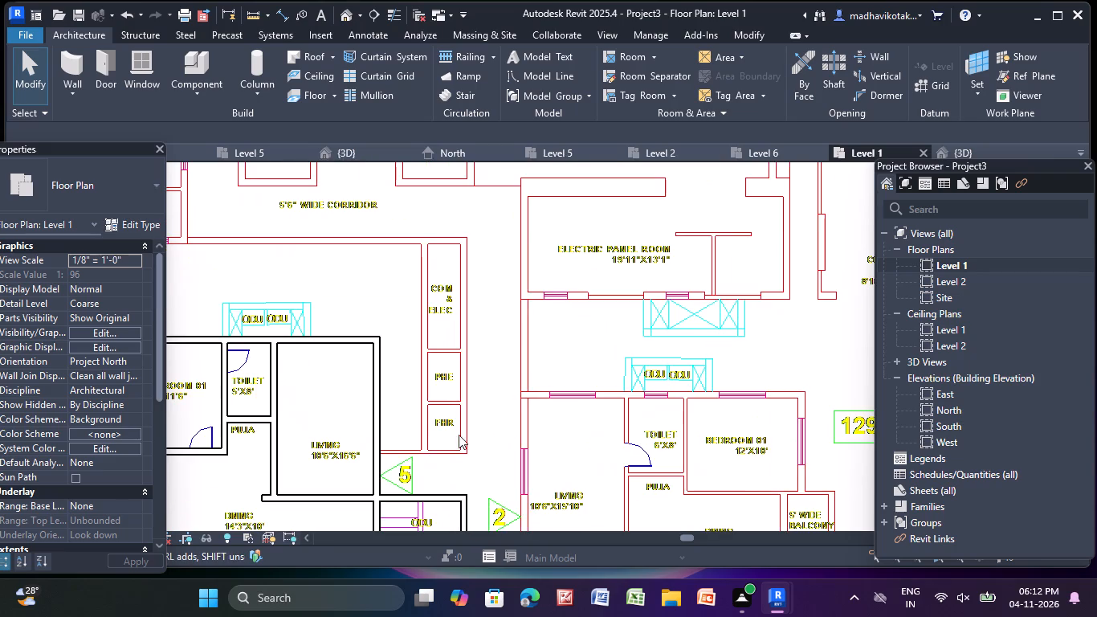
pyautogui.scroll(5, 394, 455)
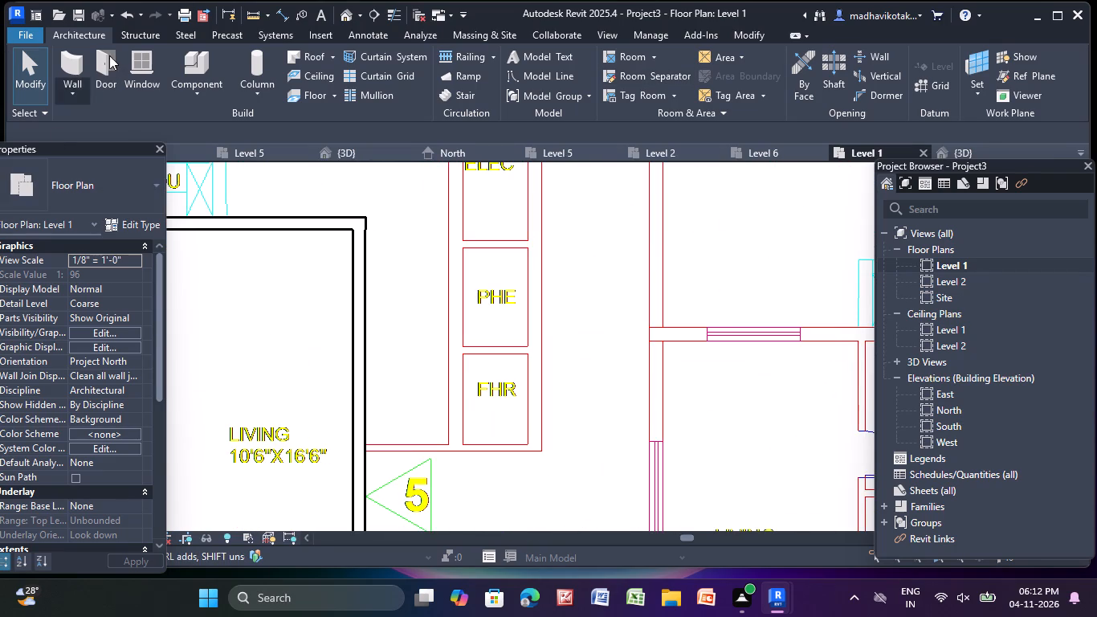
pyautogui.click(76, 50)
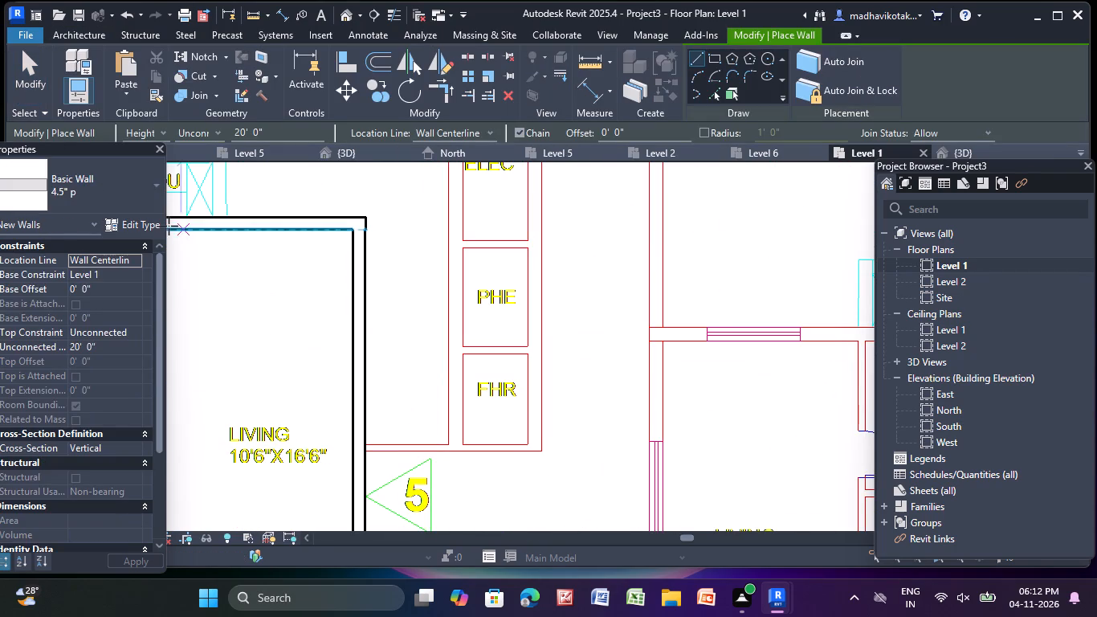
pyautogui.scroll(12, 370, 457)
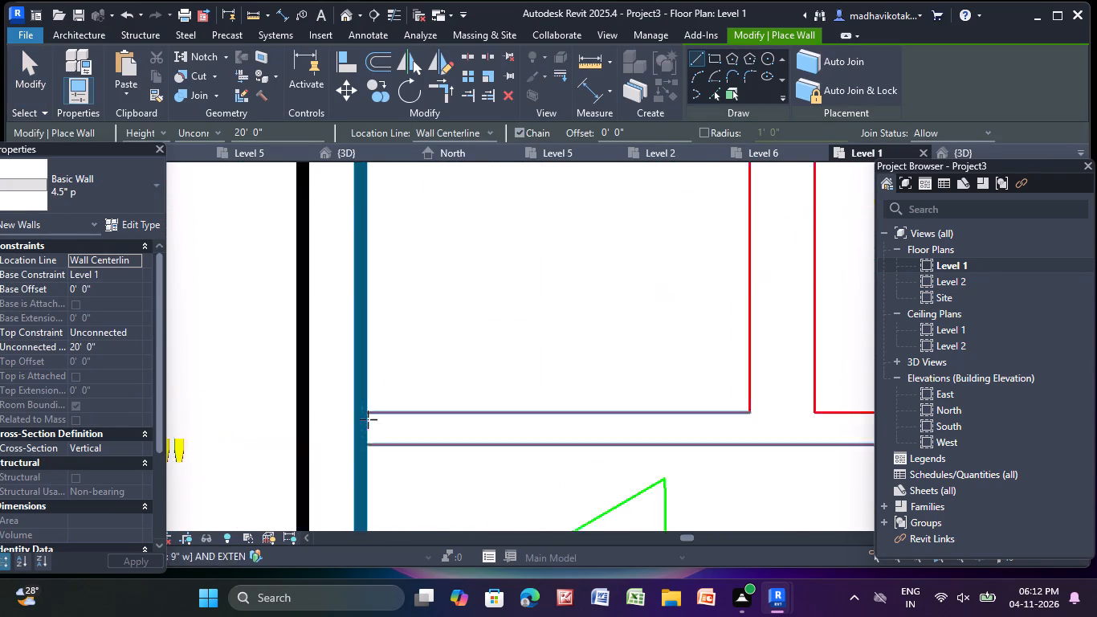
pyautogui.scroll(2, 368, 419)
pyautogui.click(354, 433)
pyautogui.scroll(-4, 766, 431)
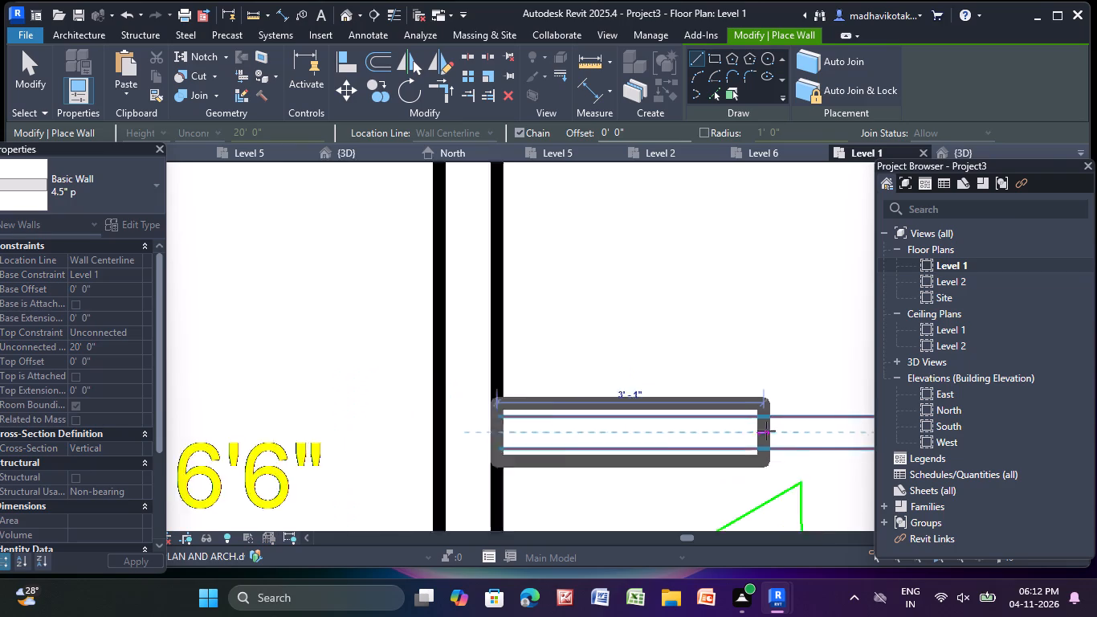
pyautogui.scroll(-1, 766, 431)
pyautogui.moveTo(716, 418); pyautogui.dragTo(304, 415, button='middle')
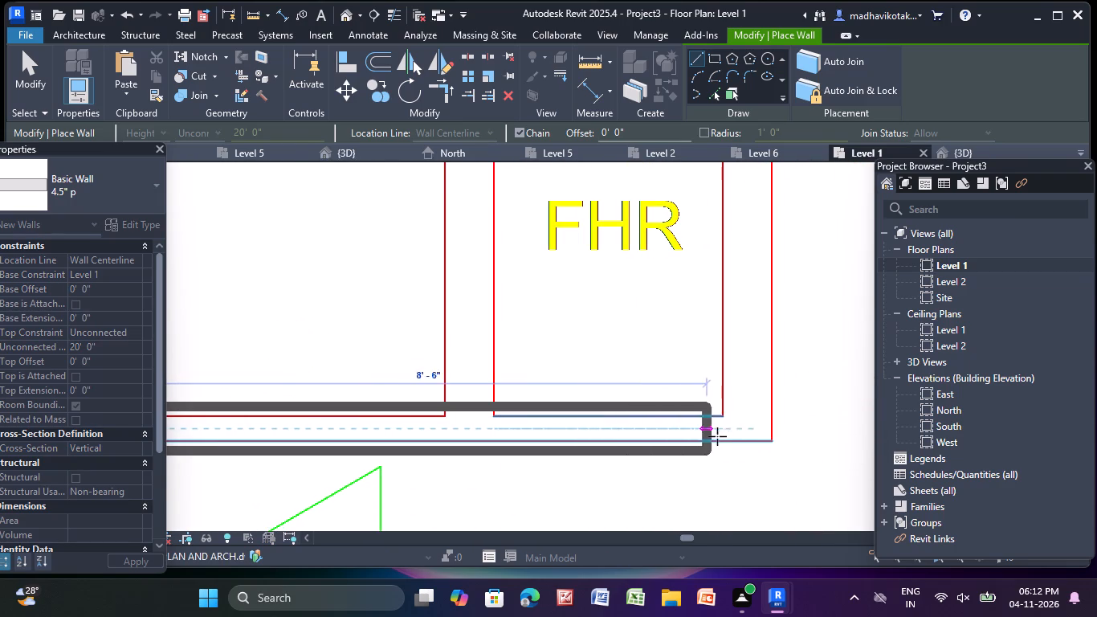
pyautogui.click(770, 429)
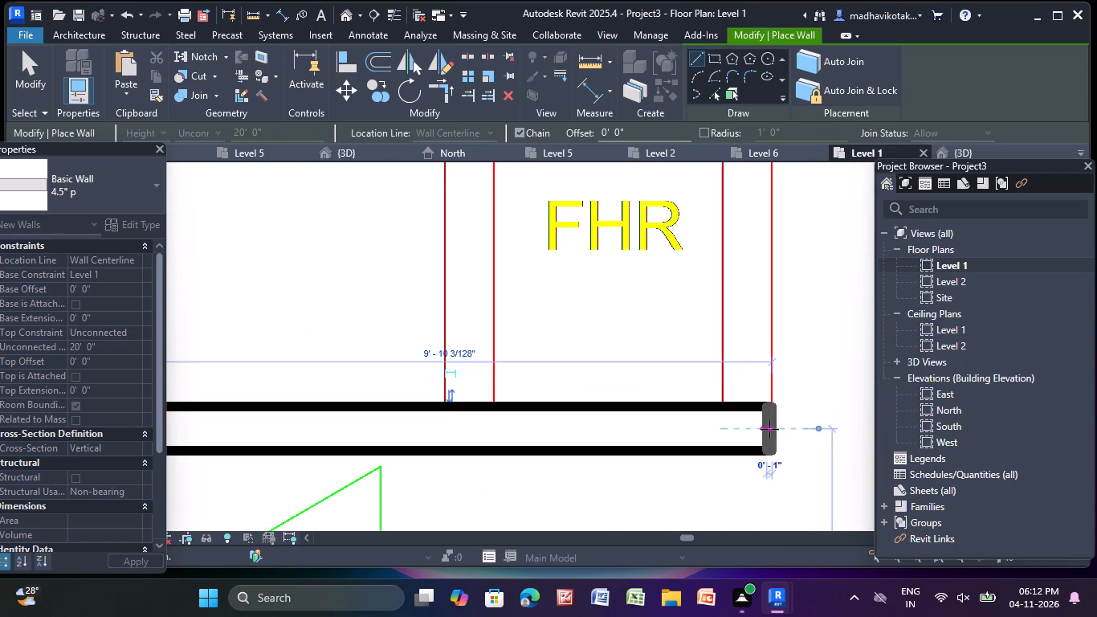
pyautogui.press('Escape')
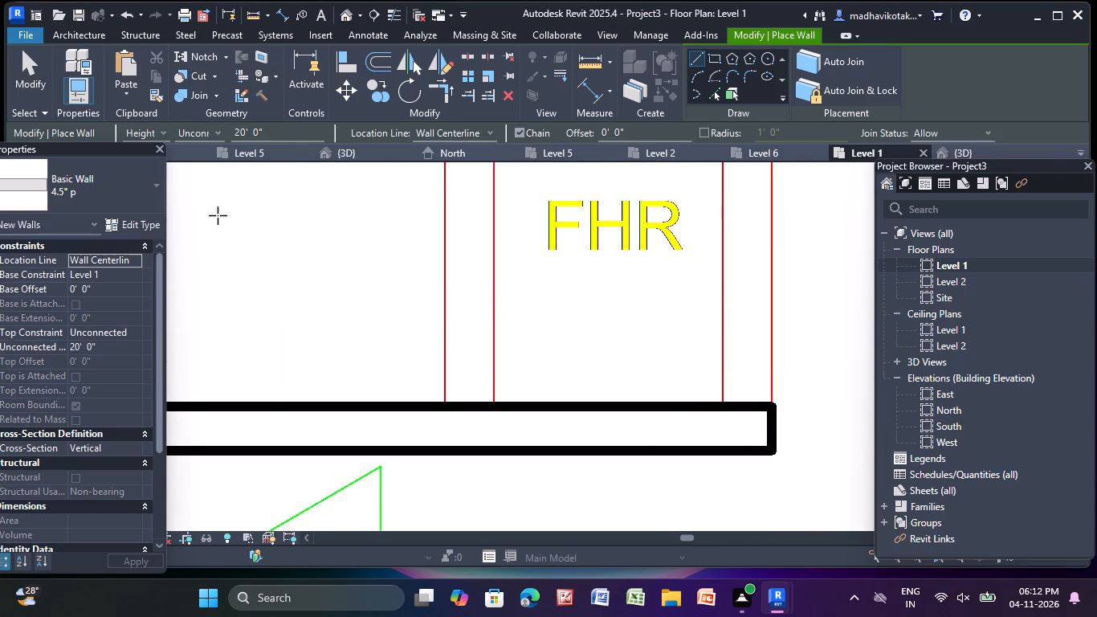
# Draw a vertical 9" w wall along the Living side of the FHR, PHE and COM & ELEC shafts, up to the corridor edge.
pyautogui.click(130, 204)
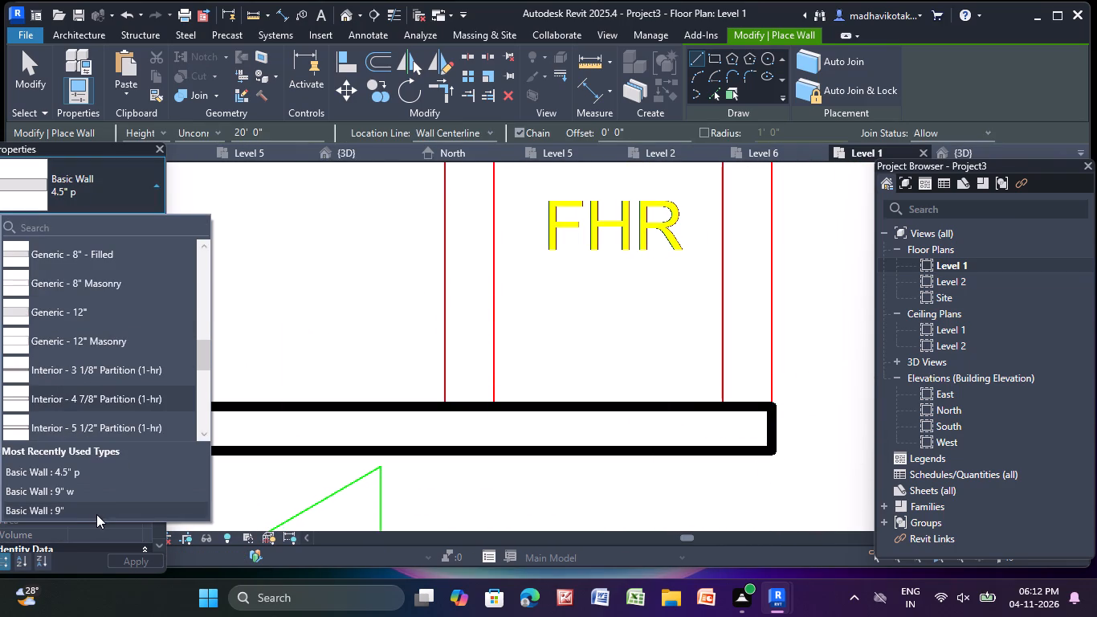
pyautogui.click(100, 500)
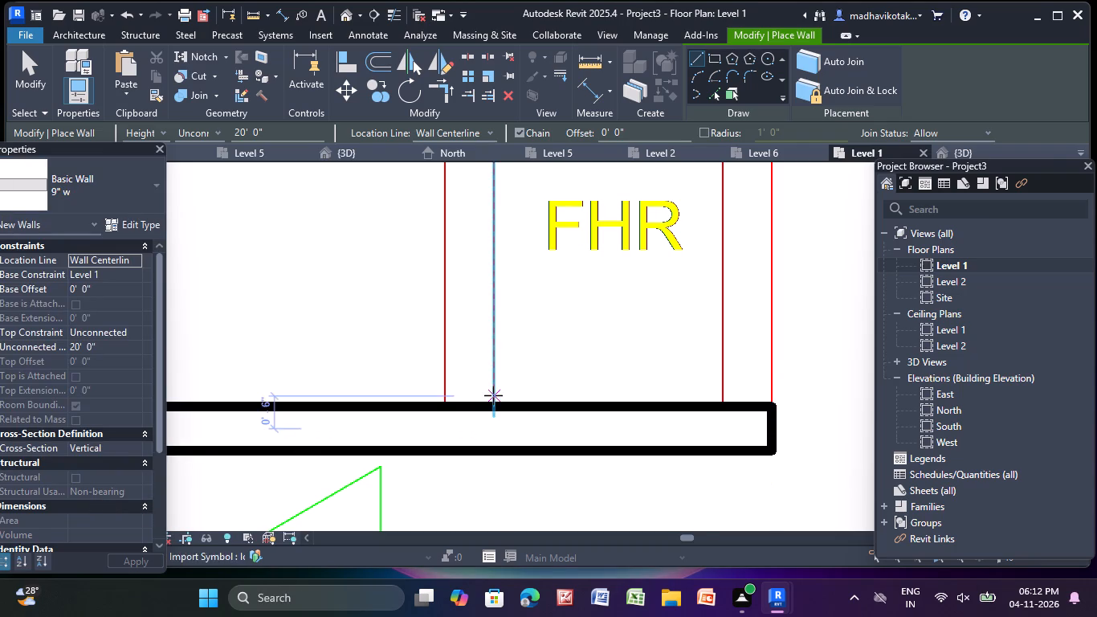
pyautogui.click(469, 402)
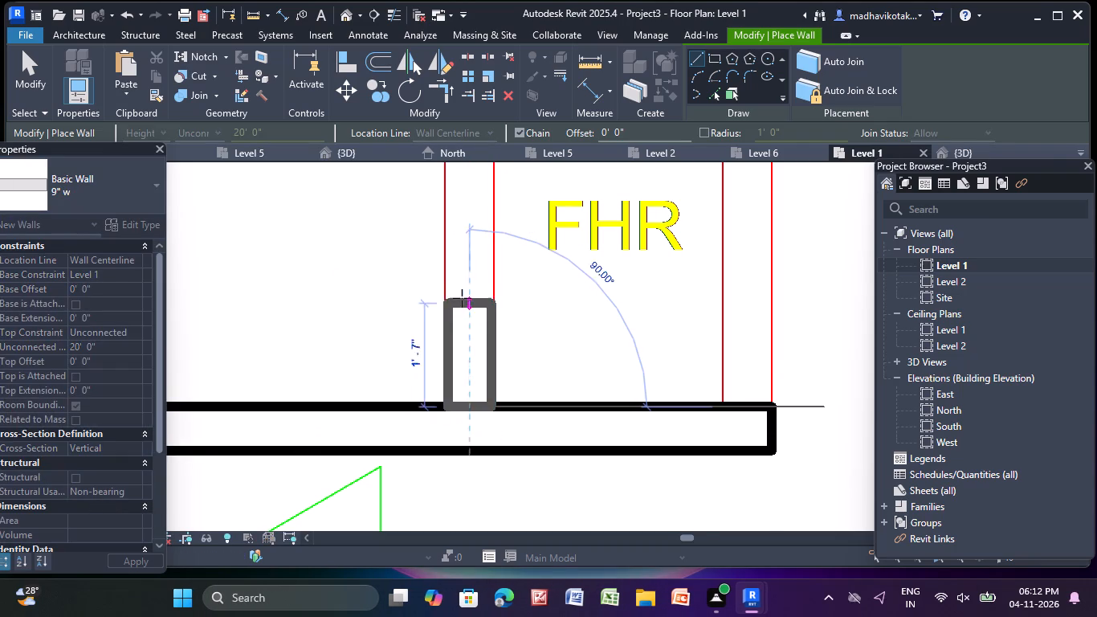
pyautogui.scroll(-5, 467, 262)
pyautogui.moveTo(467, 262); pyautogui.dragTo(451, 365, button='middle')
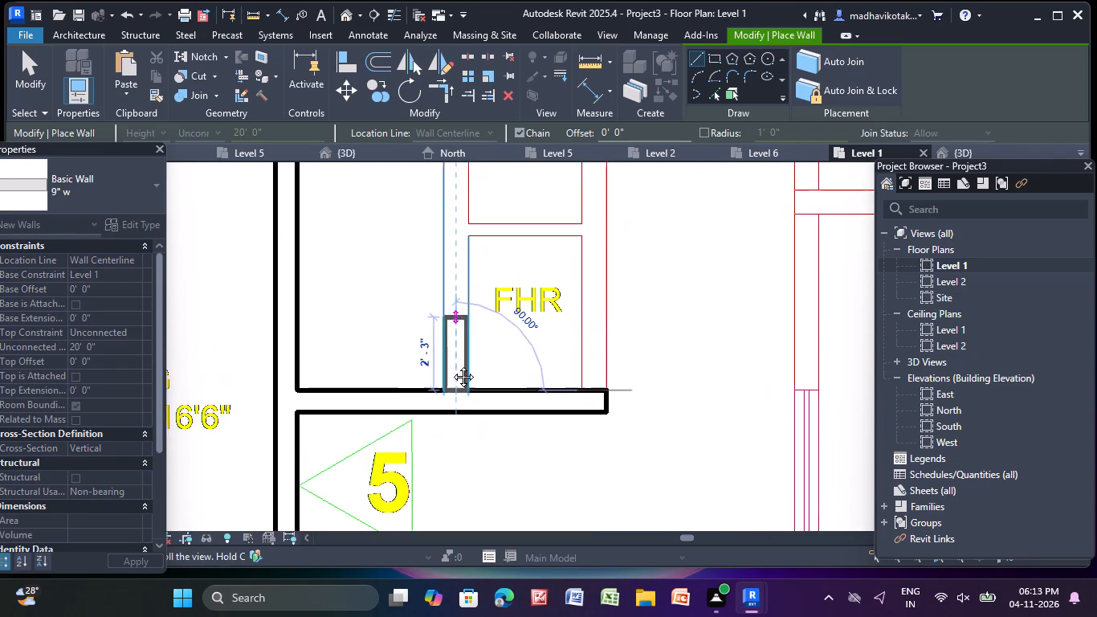
pyautogui.moveTo(451, 365); pyautogui.dragTo(445, 616, button='middle')
pyautogui.scroll(-2, 461, 253)
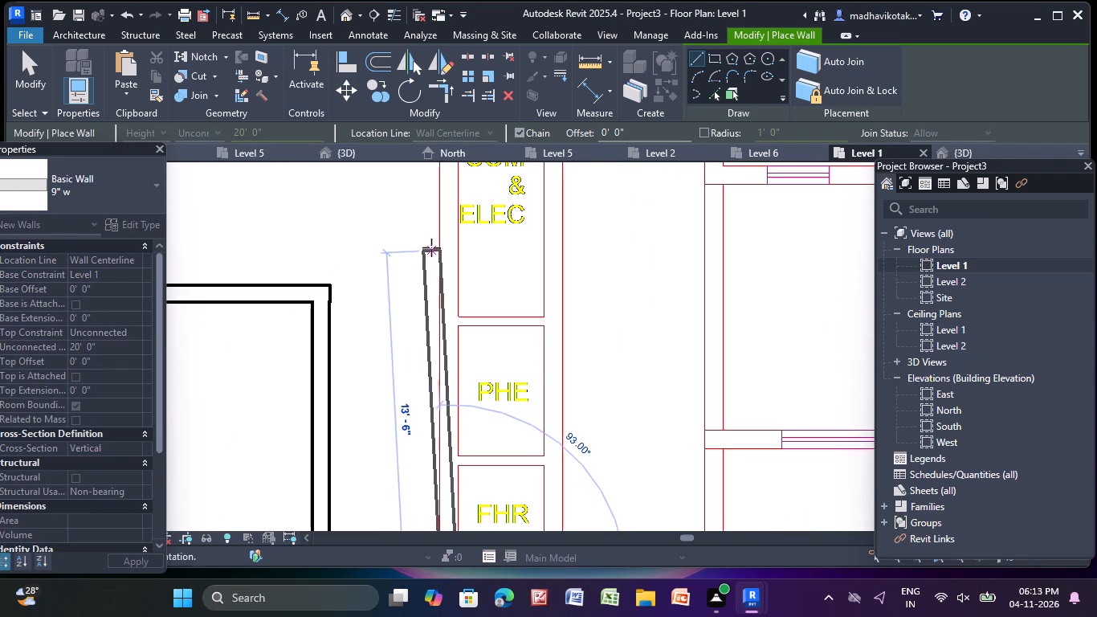
pyautogui.scroll(-3, 454, 243)
pyautogui.moveTo(454, 243); pyautogui.dragTo(462, 556, button='middle')
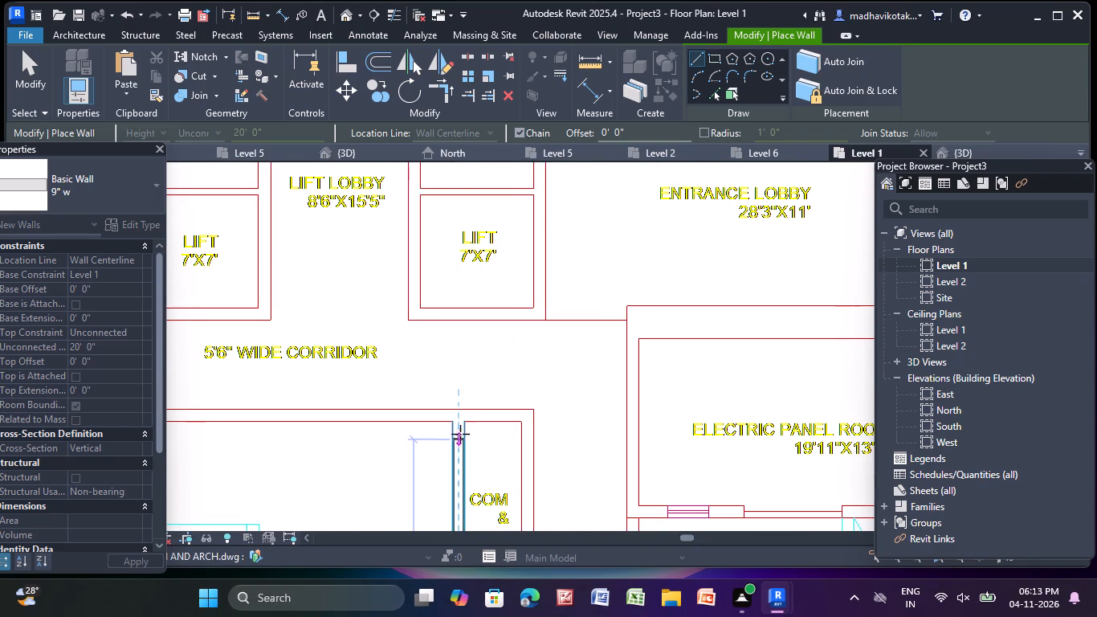
pyautogui.scroll(4, 463, 413)
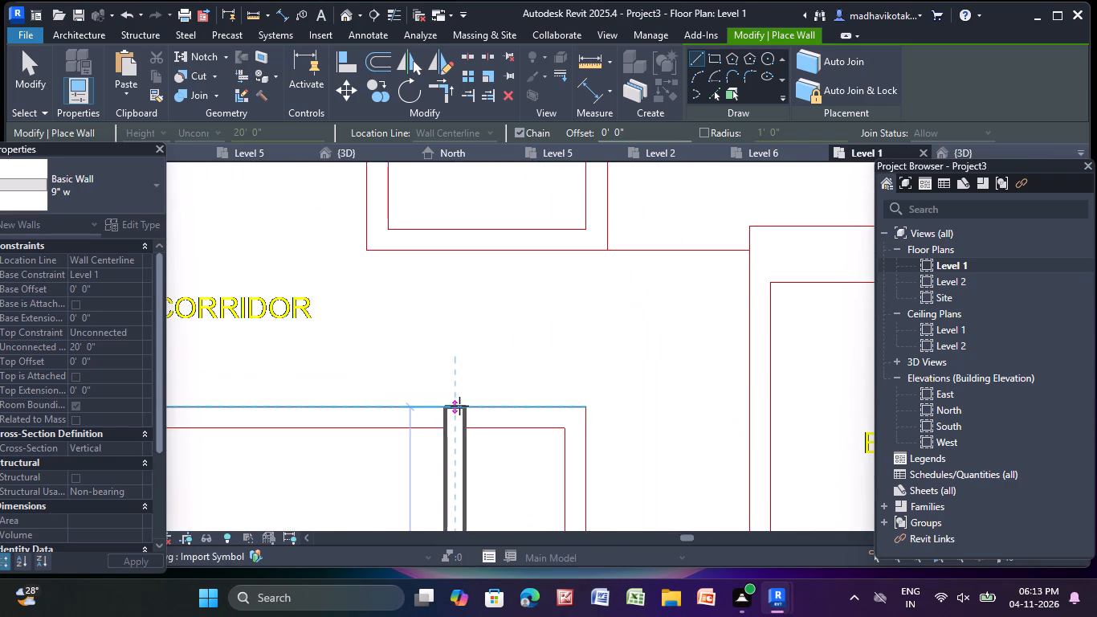
pyautogui.click(459, 406)
pyautogui.press('Escape')
# Draw a vertical 9" w wall along the far side of the FHR, PHE and COM & ELEC shafts, up to the corridor edge.
pyautogui.scroll(-4, 485, 406)
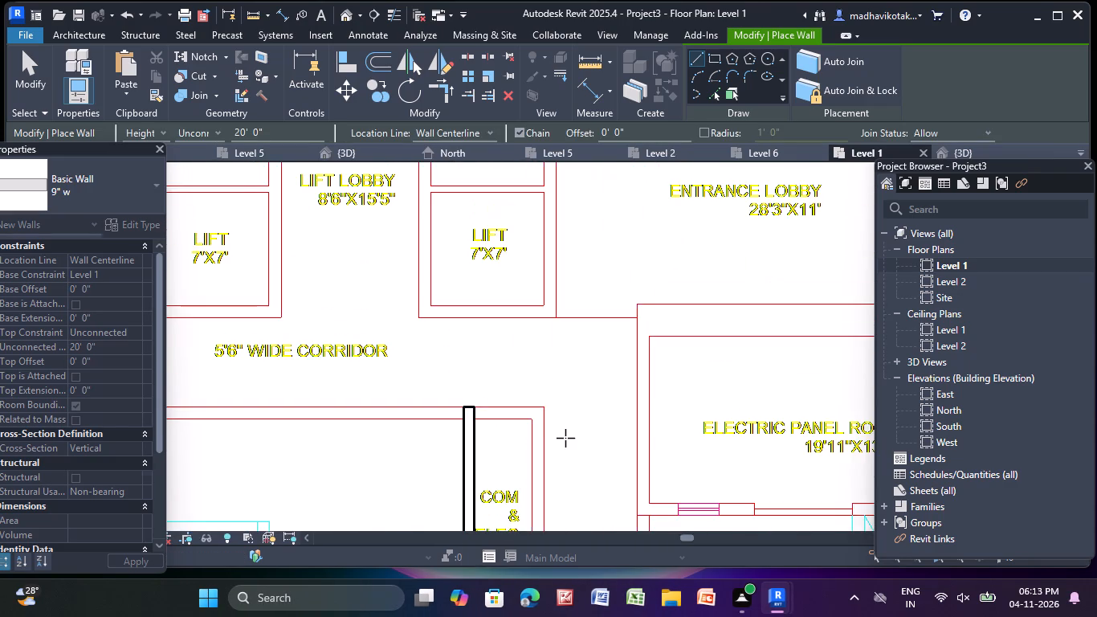
pyautogui.scroll(-1, 566, 438)
pyautogui.moveTo(555, 400); pyautogui.dragTo(485, 118, button='middle')
pyautogui.scroll(3, 493, 491)
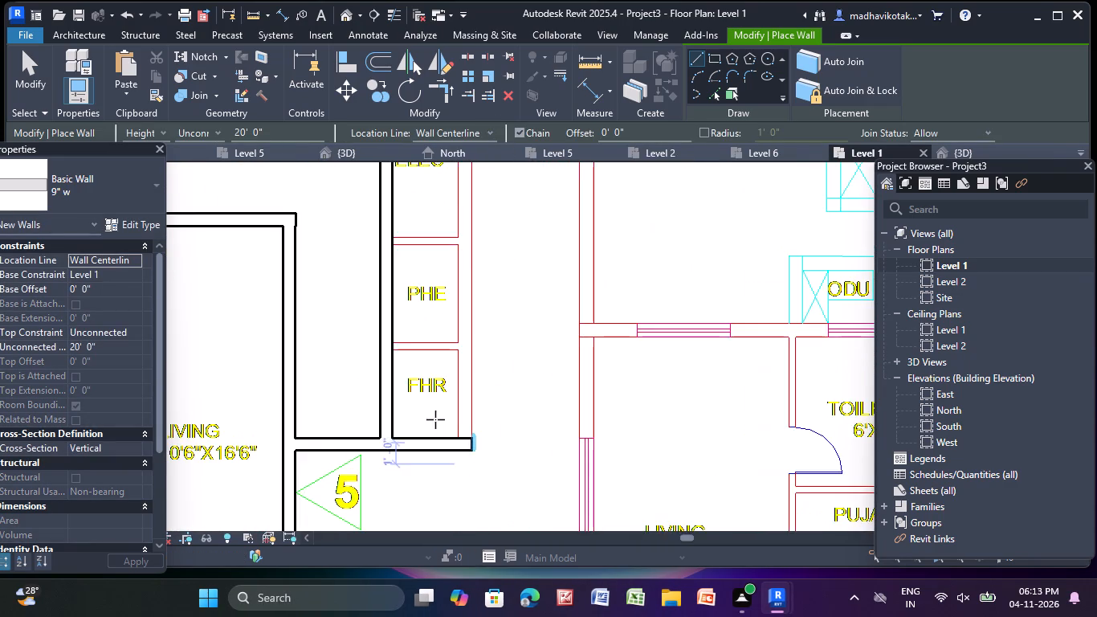
pyautogui.scroll(8, 435, 416)
pyautogui.click(480, 456)
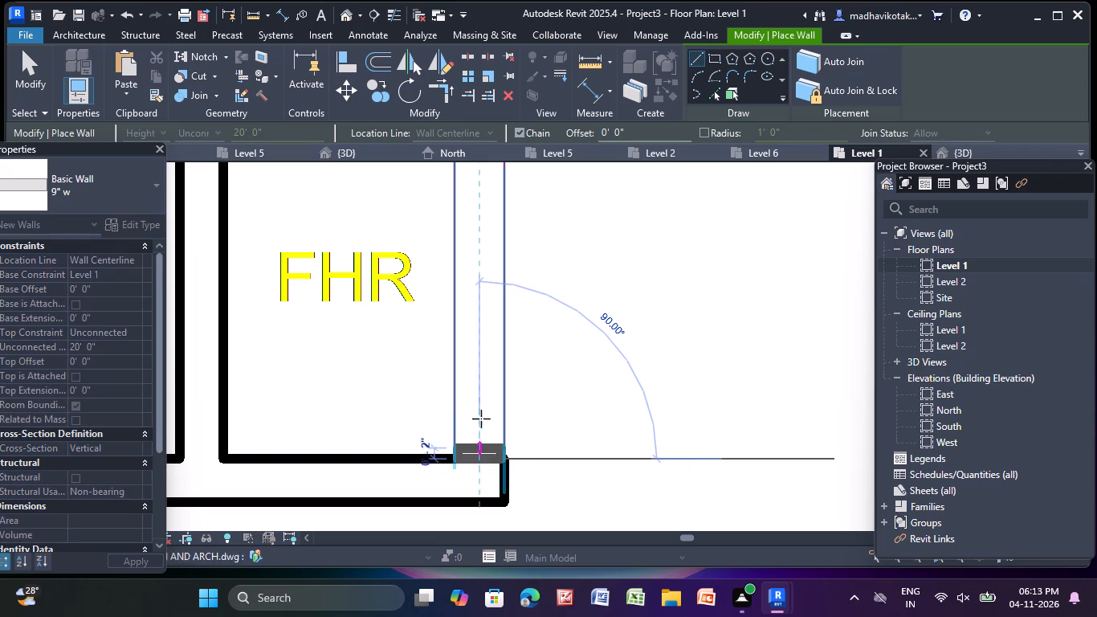
pyautogui.scroll(-5, 481, 256)
pyautogui.moveTo(481, 256); pyautogui.dragTo(475, 616, button='middle')
pyautogui.scroll(-5, 463, 245)
pyautogui.moveTo(463, 245); pyautogui.dragTo(459, 484, button='middle')
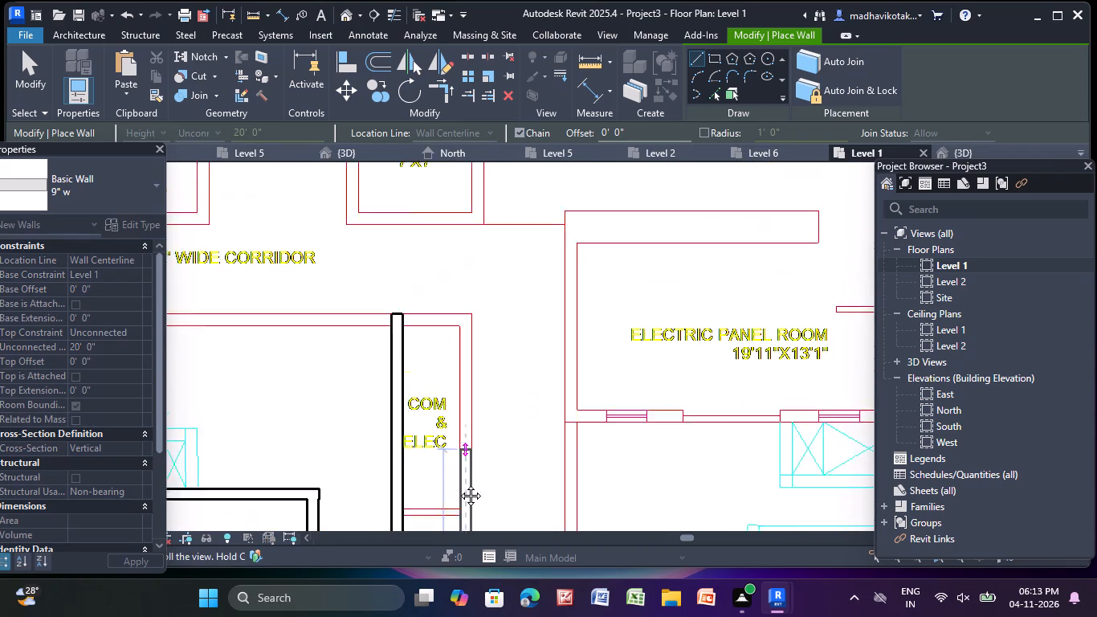
pyautogui.moveTo(459, 484); pyautogui.dragTo(449, 548, button='middle')
pyautogui.scroll(3, 456, 427)
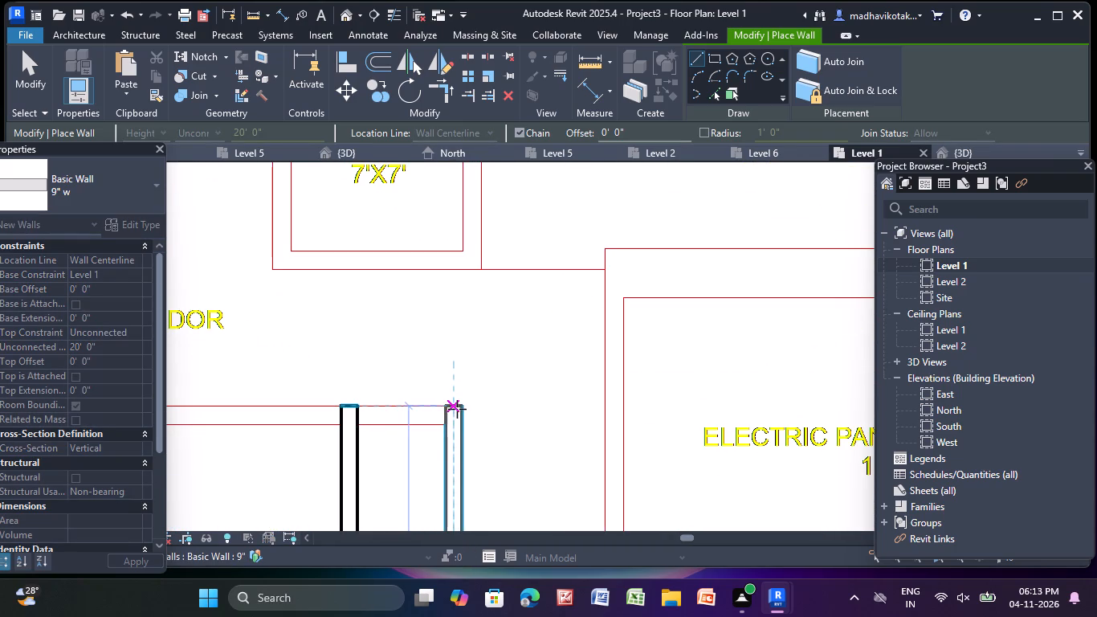
pyautogui.scroll(5, 455, 407)
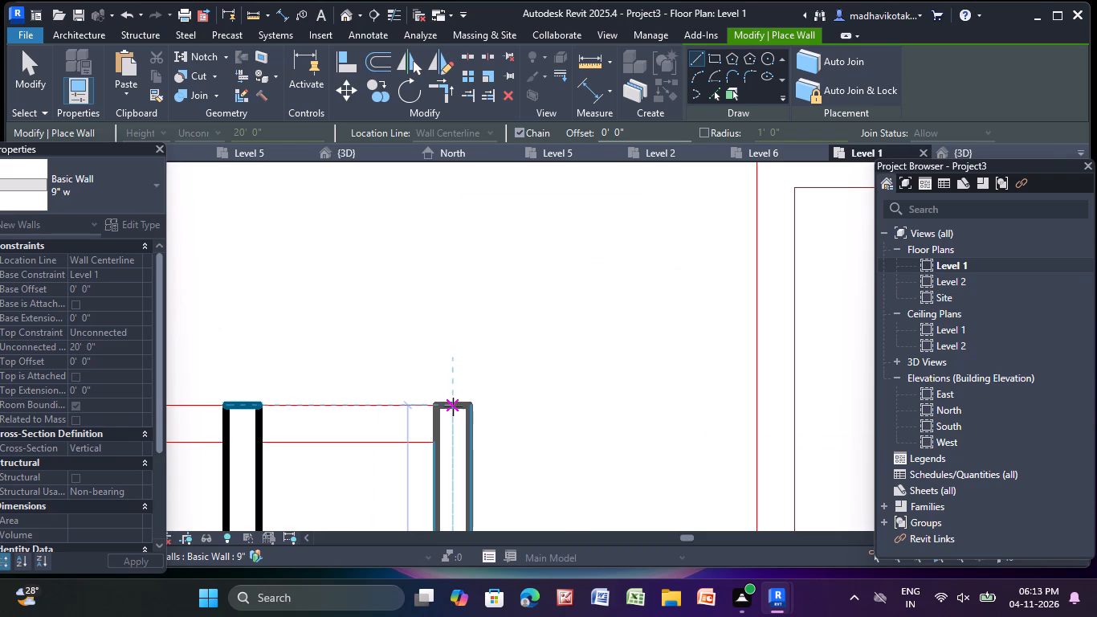
pyautogui.click(453, 407)
pyautogui.press('Escape')
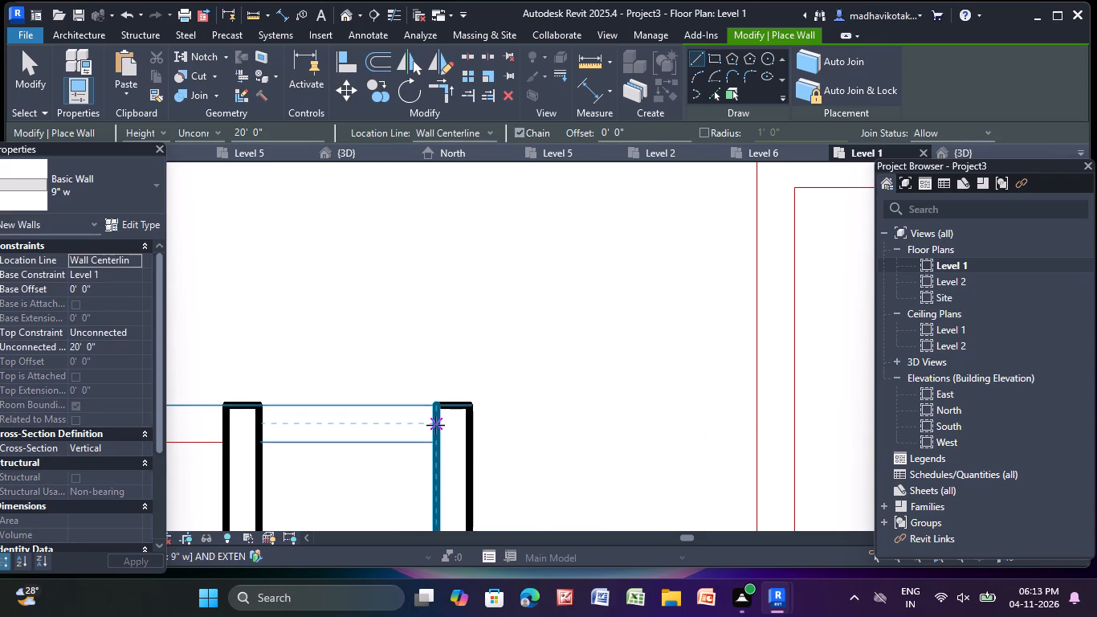
# Draw a horizontal 9" w wall along the 5'6" wide corridor, from the COM & ELEC shaft's outer wall to the neighbouring unit's Utility corner.
pyautogui.click(435, 425)
pyautogui.scroll(-2, 271, 431)
pyautogui.moveTo(271, 431); pyautogui.dragTo(626, 448, button='middle')
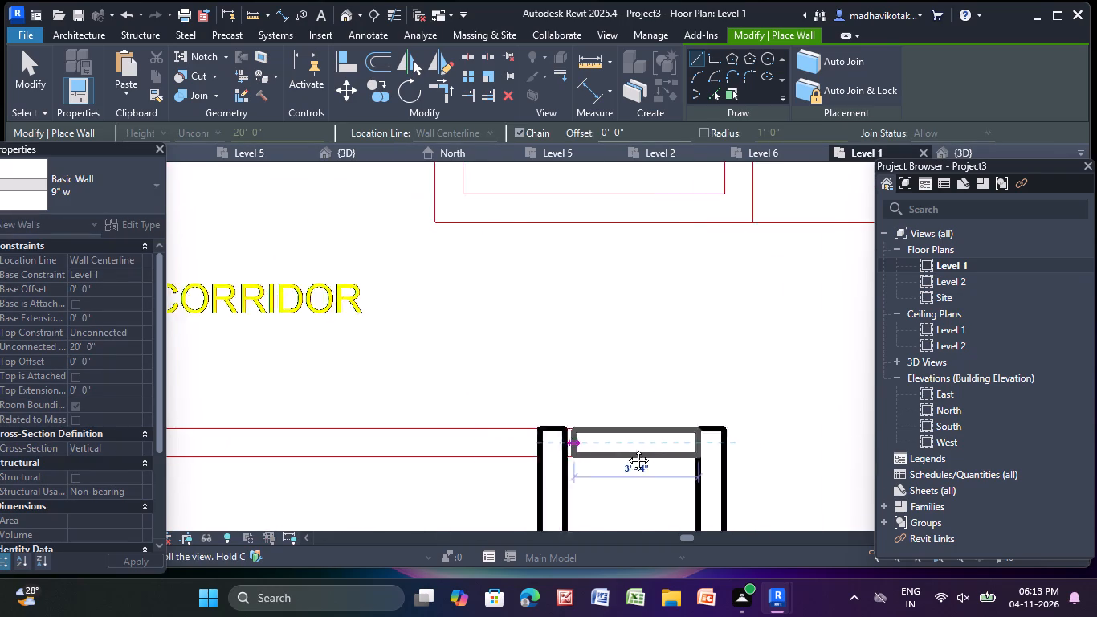
pyautogui.moveTo(626, 448); pyautogui.dragTo(663, 448, button='middle')
pyautogui.scroll(-4, 349, 441)
pyautogui.moveTo(349, 441); pyautogui.dragTo(360, 437, button='middle')
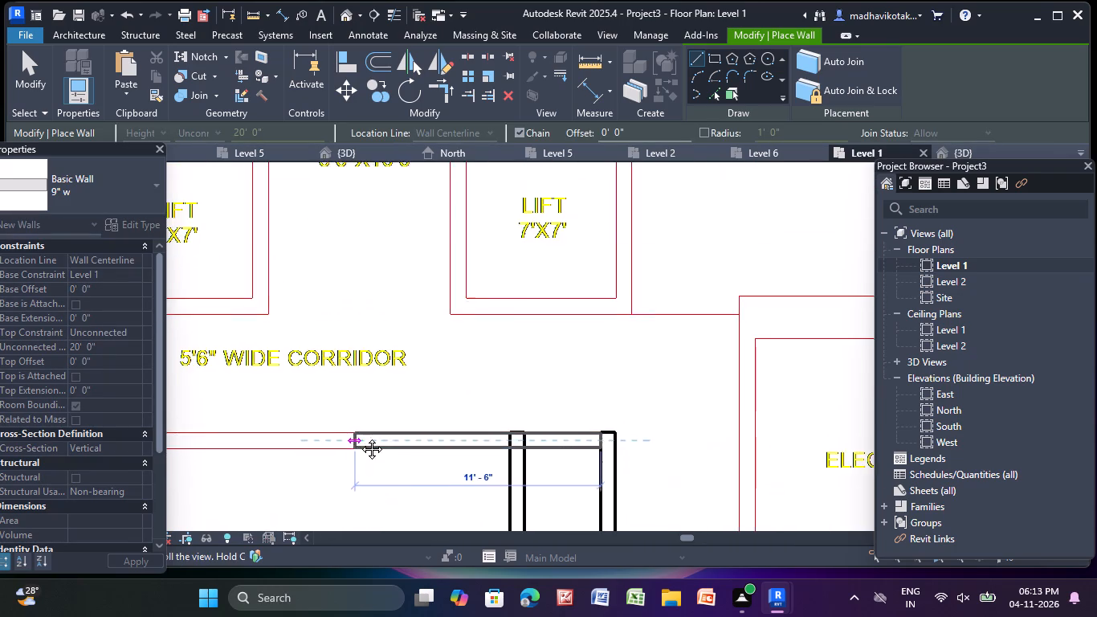
pyautogui.moveTo(360, 437); pyautogui.dragTo(695, 451, button='middle')
pyautogui.scroll(-3, 292, 454)
pyautogui.moveTo(292, 454); pyautogui.dragTo(441, 463, button='middle')
pyautogui.scroll(8, 475, 459)
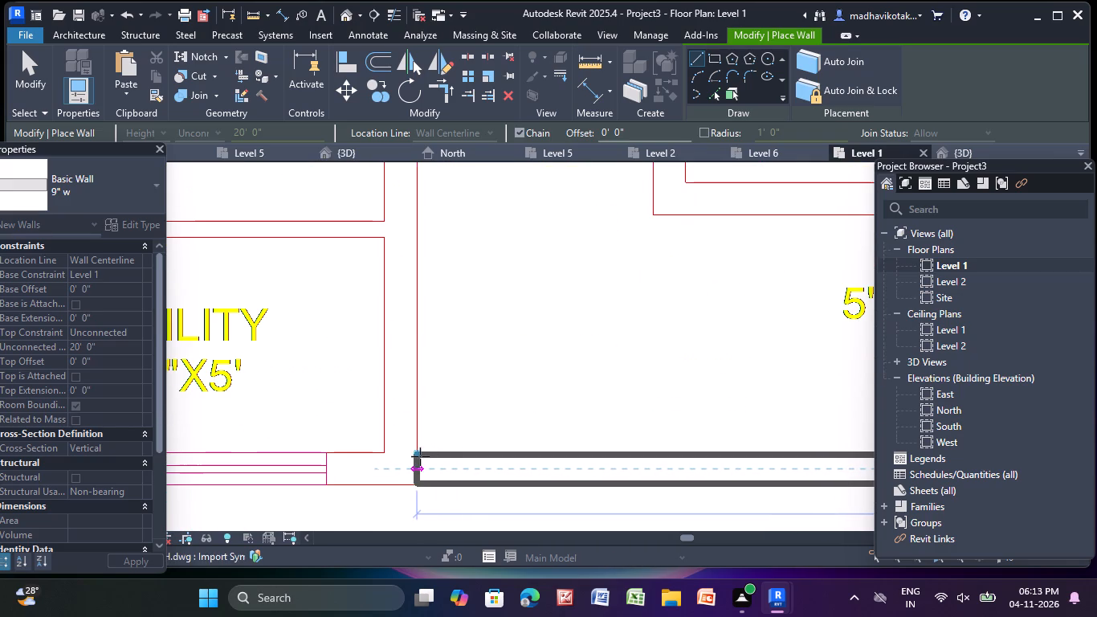
pyautogui.click(419, 456)
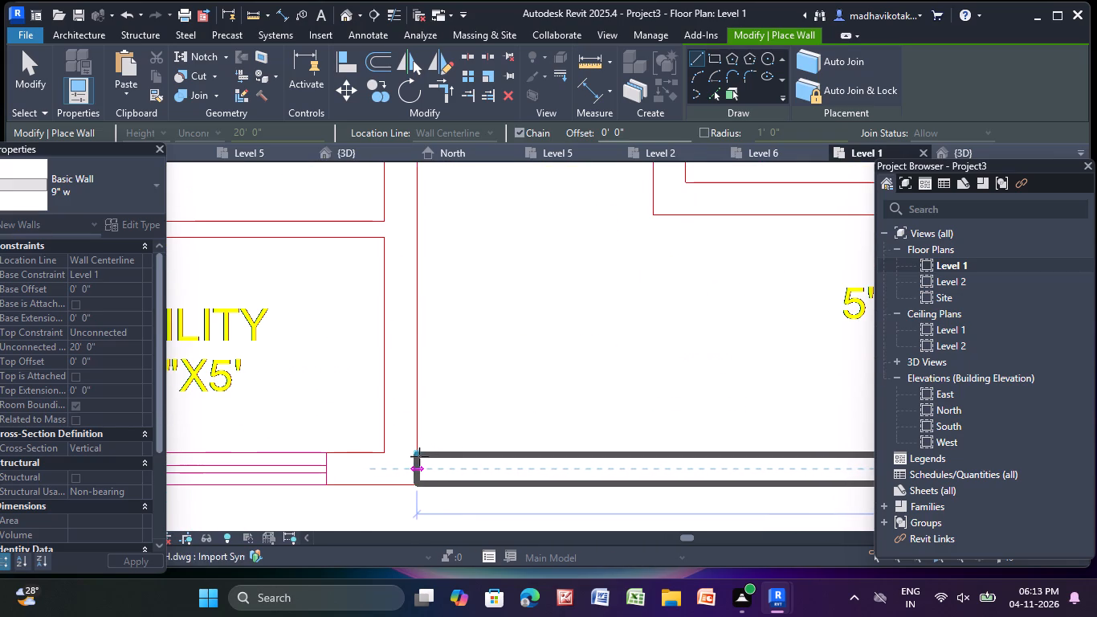
pyautogui.press('Escape')
pyautogui.scroll(-6, 547, 459)
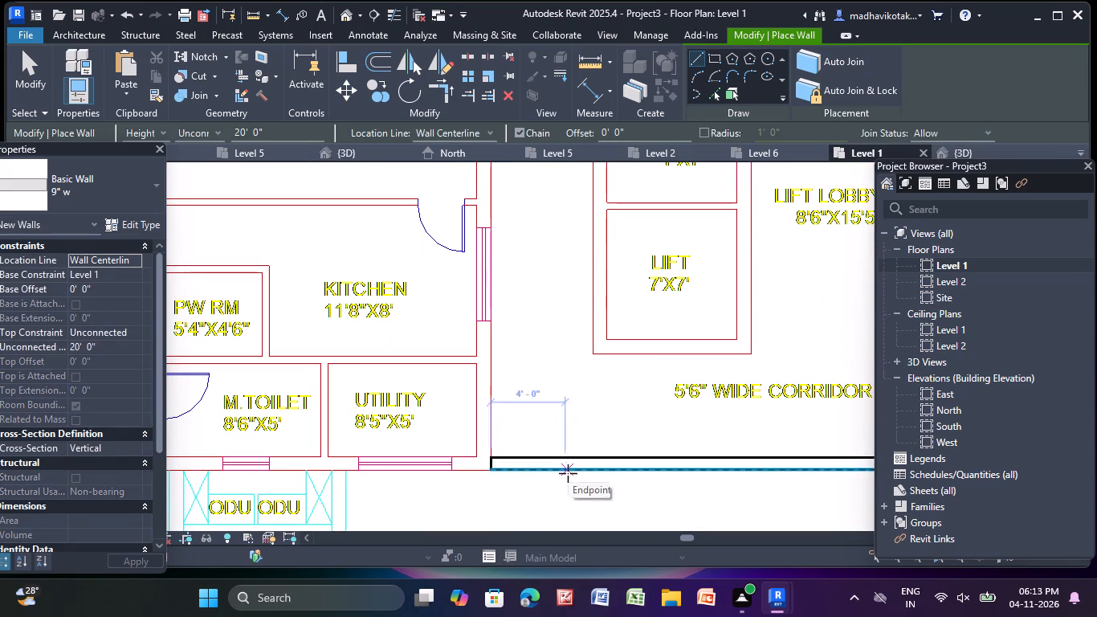
pyautogui.press('Escape')
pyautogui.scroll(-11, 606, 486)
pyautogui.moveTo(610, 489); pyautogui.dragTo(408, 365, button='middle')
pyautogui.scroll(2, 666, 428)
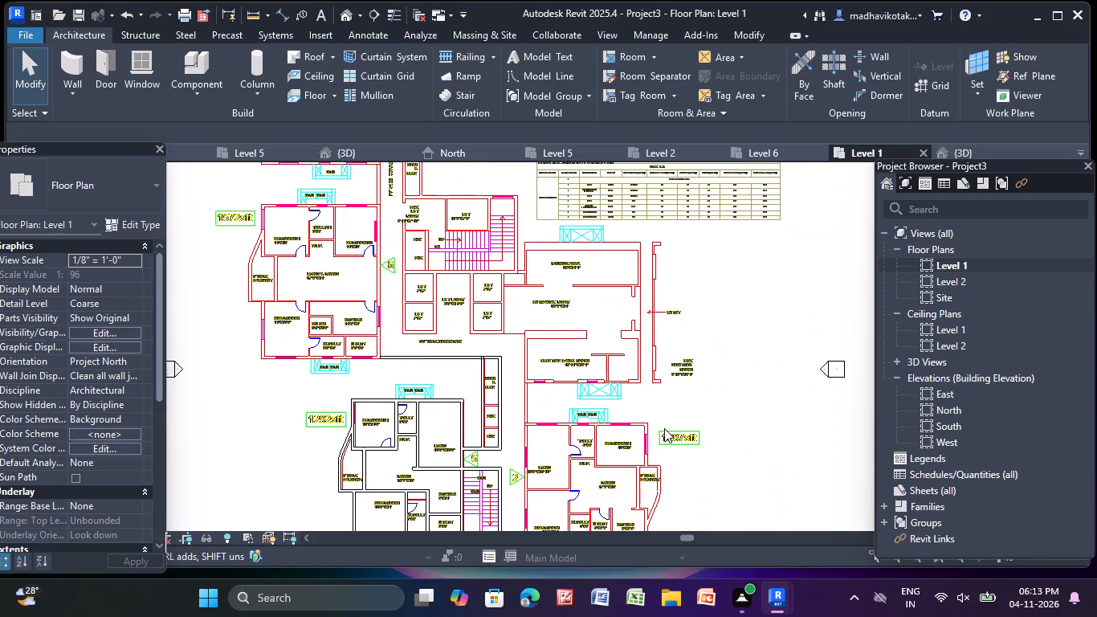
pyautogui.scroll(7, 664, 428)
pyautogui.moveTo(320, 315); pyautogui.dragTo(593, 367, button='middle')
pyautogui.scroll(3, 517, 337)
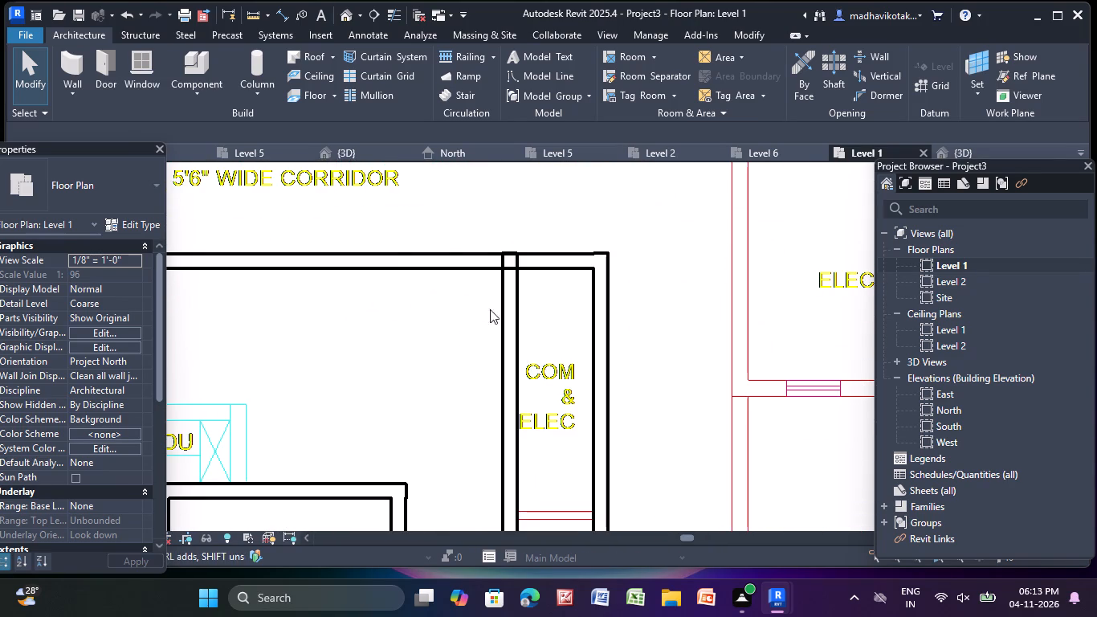
# Pull the upper end of the Living-side 9" w shaft wall back to the inner face of the corridor wall.
pyautogui.click(505, 308)
pyautogui.scroll(7, 524, 283)
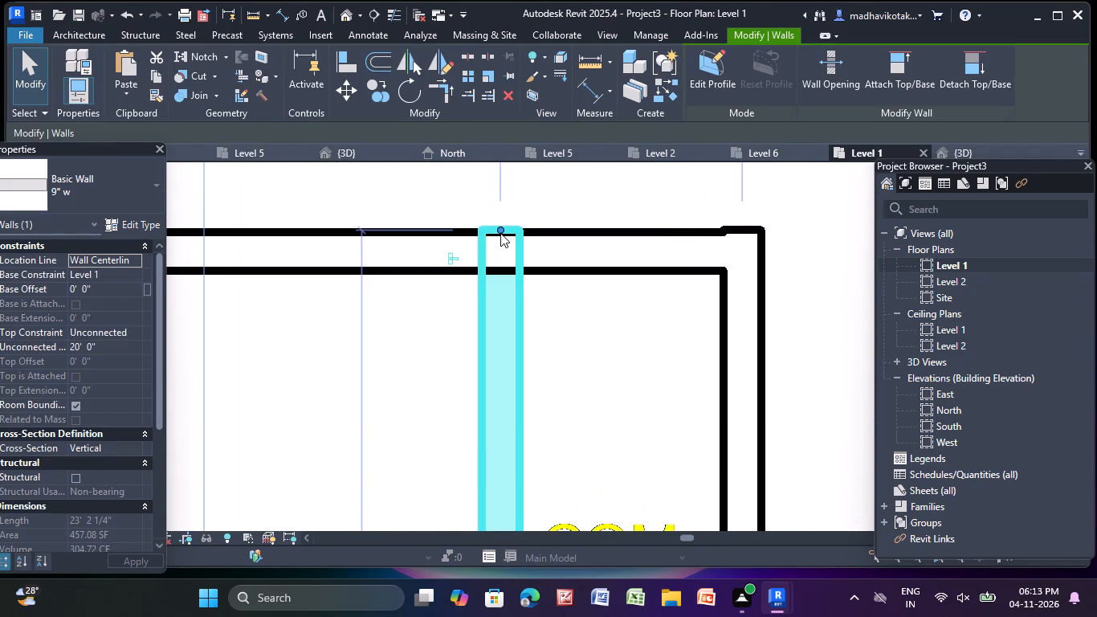
pyautogui.moveTo(501, 228); pyautogui.dragTo(501, 268)
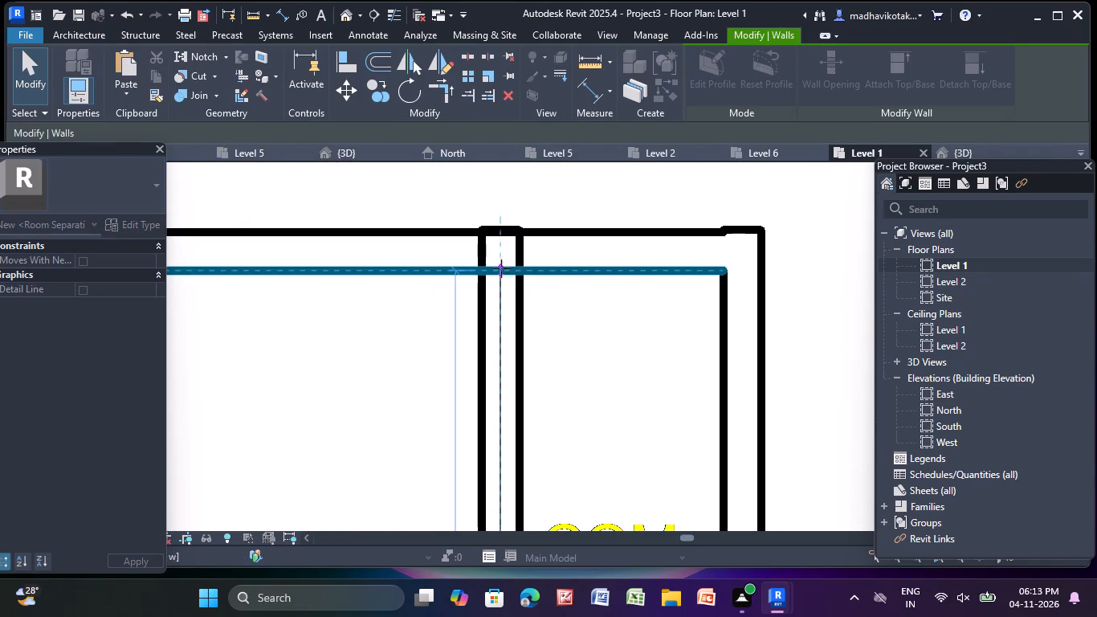
pyautogui.moveTo(501, 268); pyautogui.dragTo(500, 270)
pyautogui.press('Escape')
pyautogui.scroll(1, 572, 323)
pyautogui.scroll(-3, 572, 323)
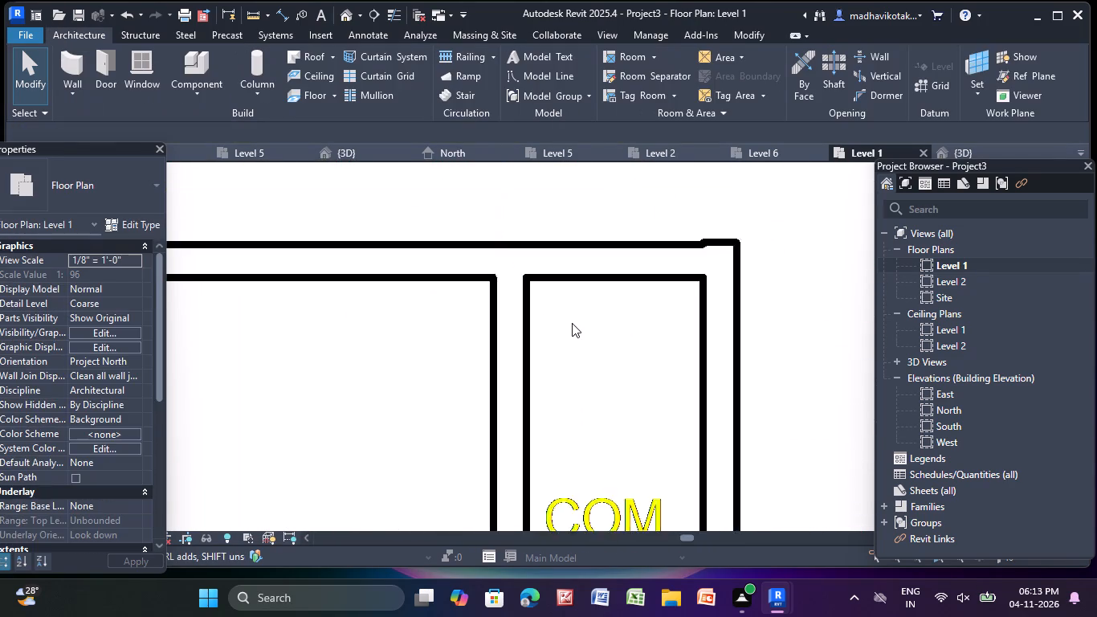
# Draw a horizontal 4.5" p partition wall about 3'-7" long between the COM & ELEC and PHE shafts.
pyautogui.scroll(-4, 572, 323)
pyautogui.moveTo(592, 507); pyautogui.dragTo(515, 165, button='middle')
pyautogui.scroll(-2, 522, 202)
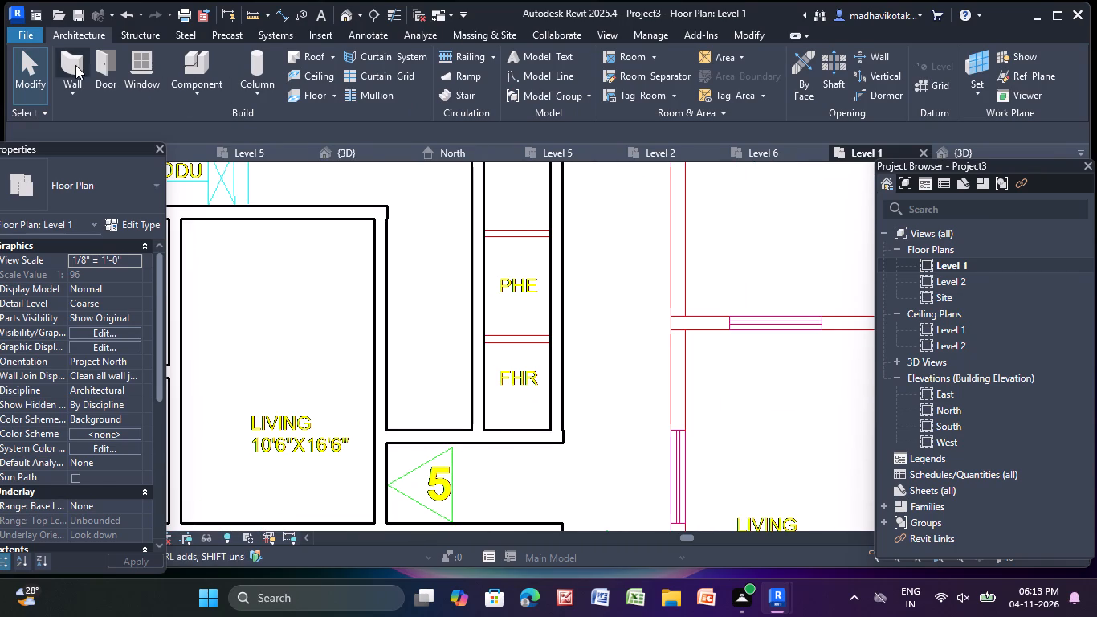
pyautogui.click(75, 65)
pyautogui.click(119, 186)
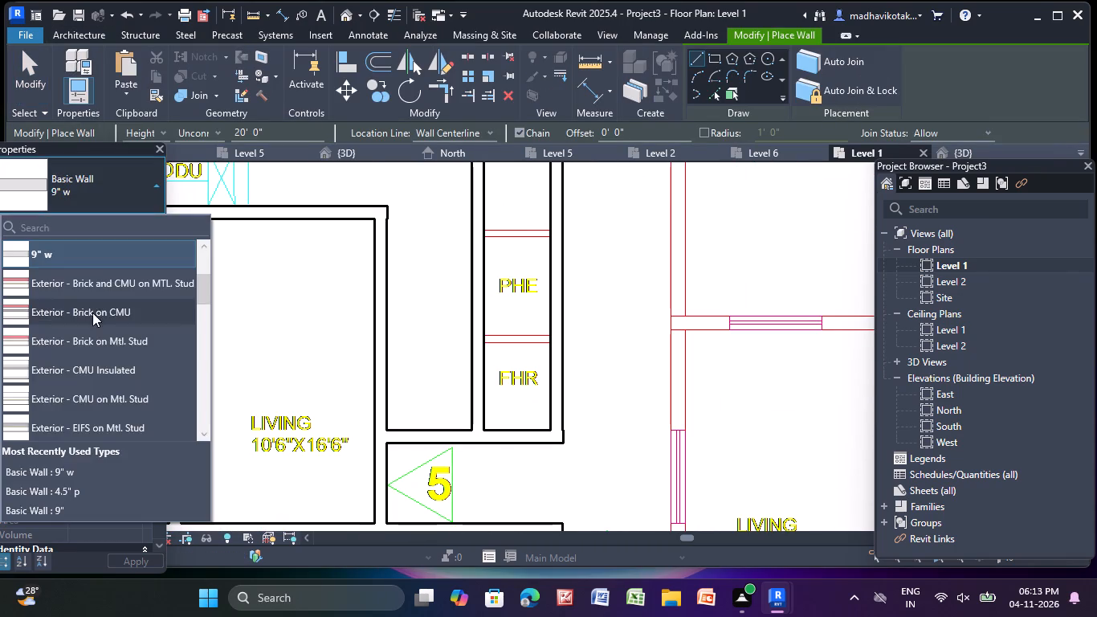
pyautogui.click(24, 493)
pyautogui.scroll(5, 550, 272)
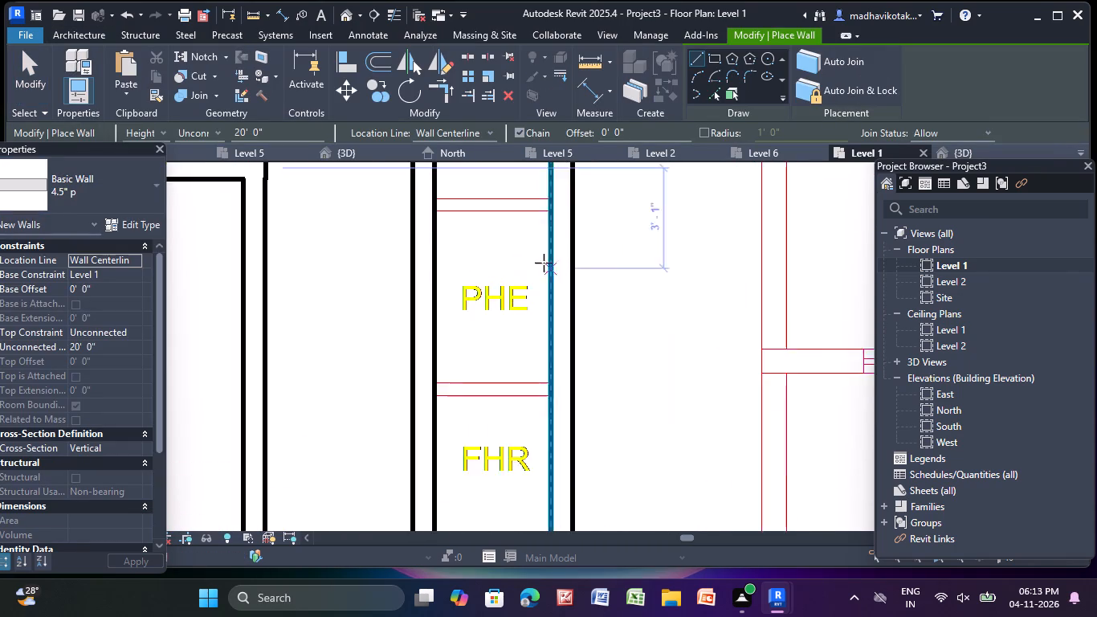
pyautogui.moveTo(493, 225); pyautogui.dragTo(454, 345, button='middle')
pyautogui.scroll(8, 399, 301)
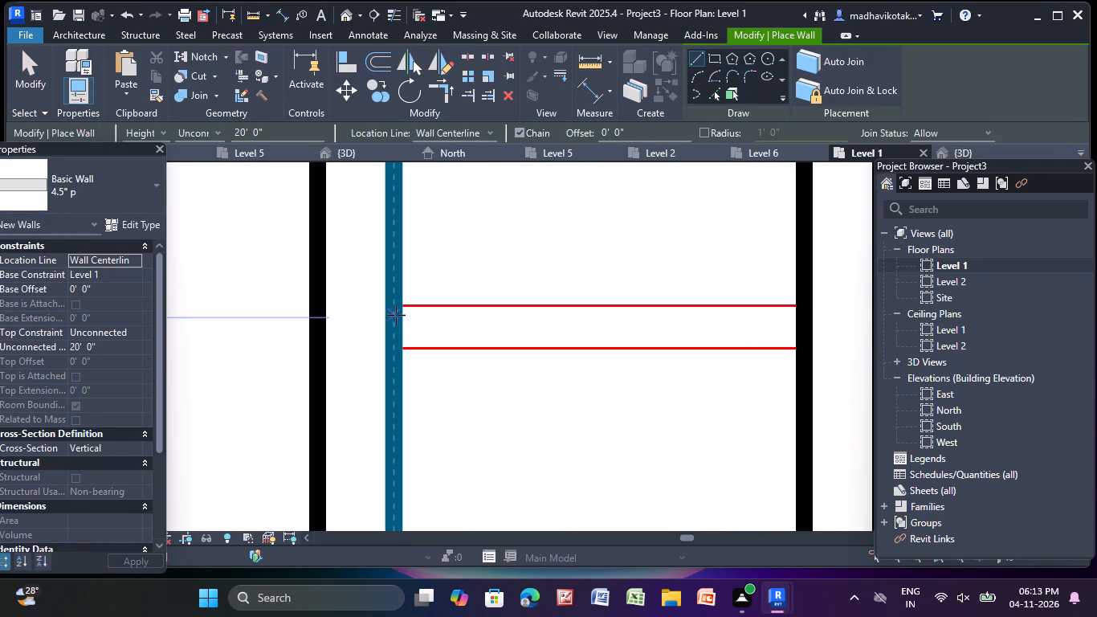
pyautogui.click(399, 327)
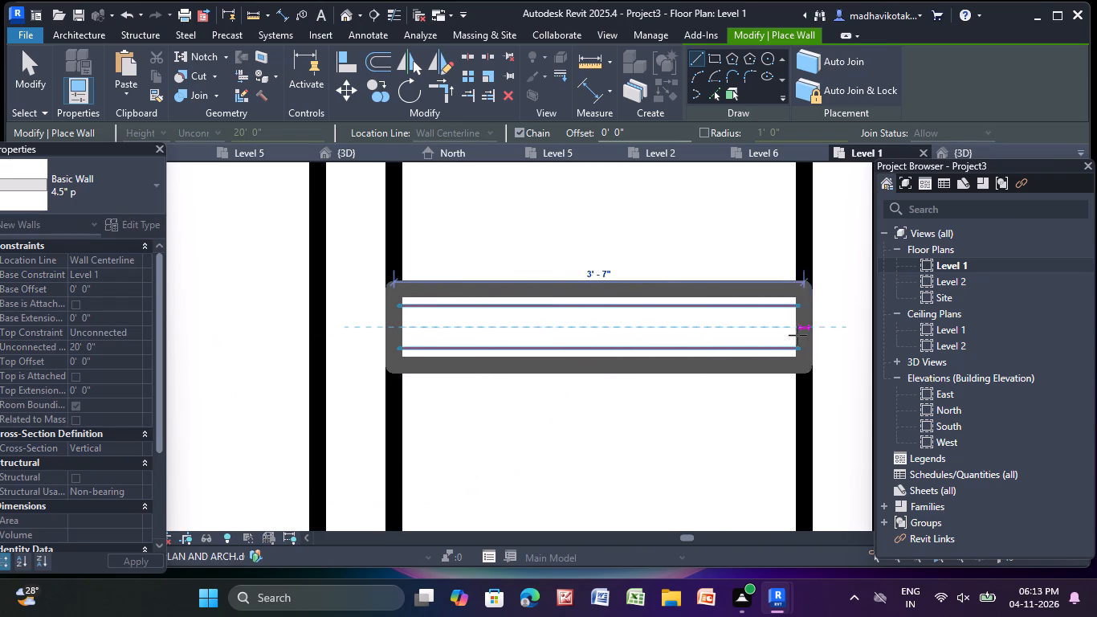
pyautogui.click(803, 332)
pyautogui.press('Escape')
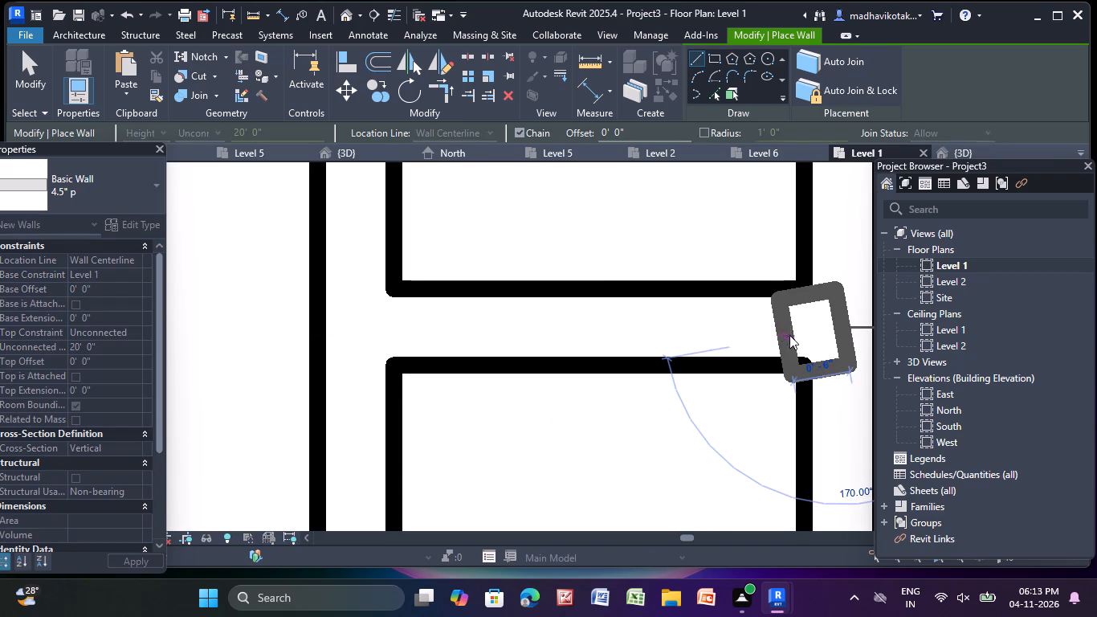
# Draw a horizontal 4.5" p partition wall about 3'-7" long between the PHE and FHR shafts.
pyautogui.scroll(-10, 702, 404)
pyautogui.moveTo(653, 456); pyautogui.dragTo(525, 197, button='middle')
pyautogui.scroll(4, 474, 304)
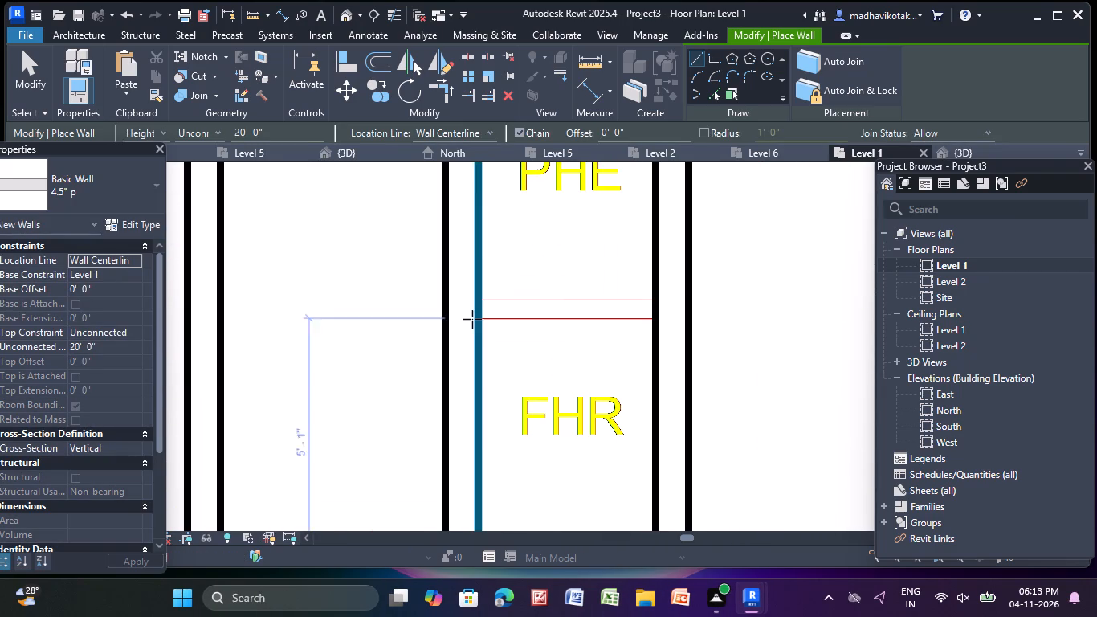
pyautogui.click(480, 309)
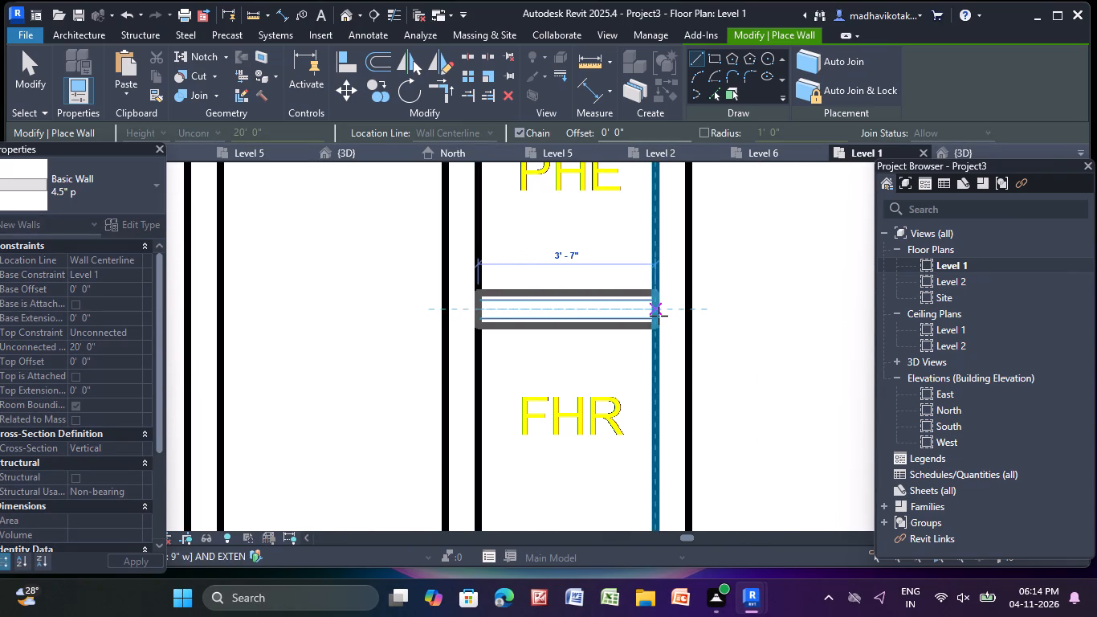
pyautogui.click(659, 316)
pyautogui.press('Escape')
pyautogui.press('Escape')
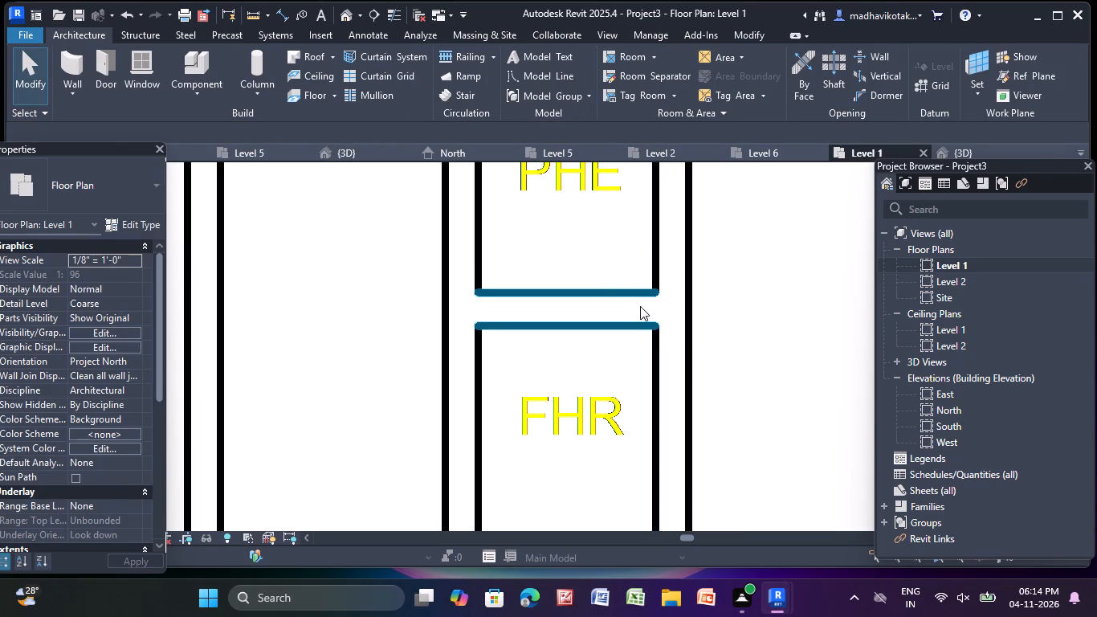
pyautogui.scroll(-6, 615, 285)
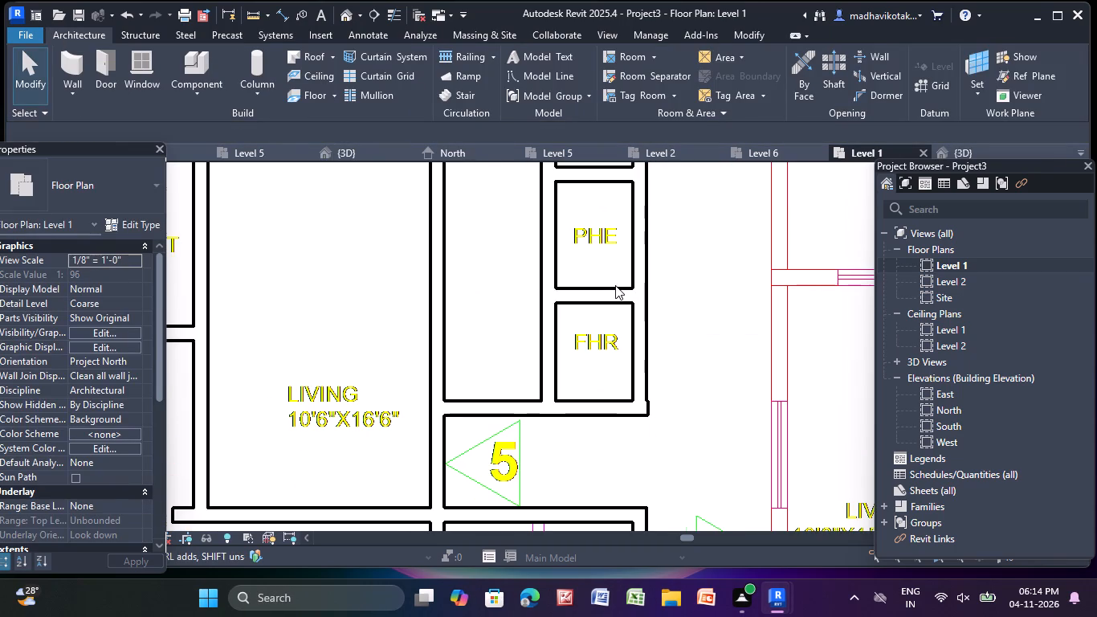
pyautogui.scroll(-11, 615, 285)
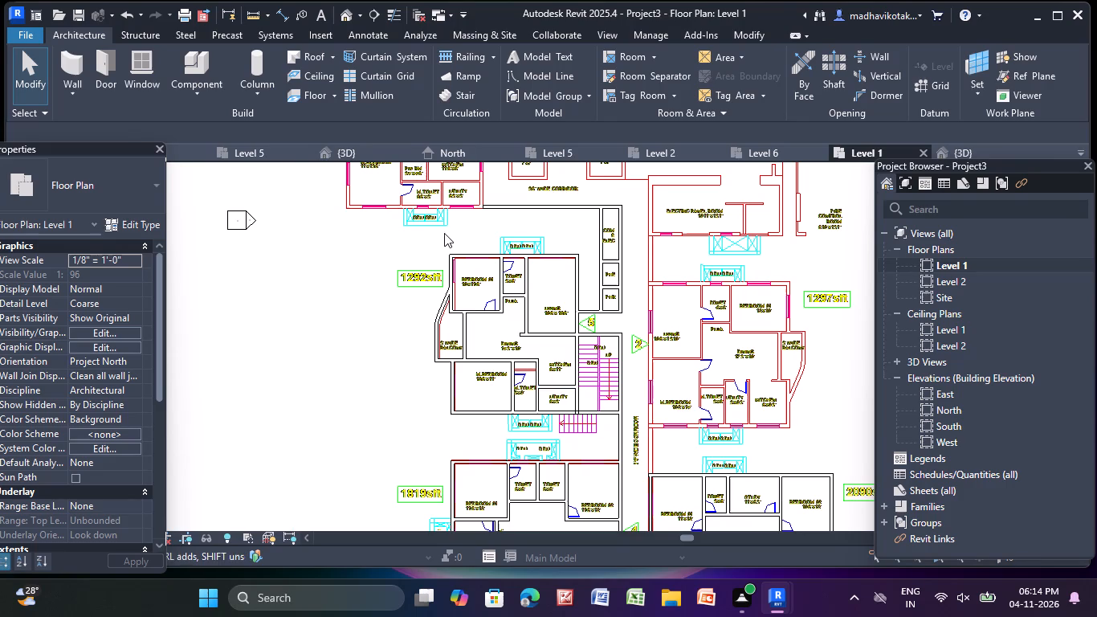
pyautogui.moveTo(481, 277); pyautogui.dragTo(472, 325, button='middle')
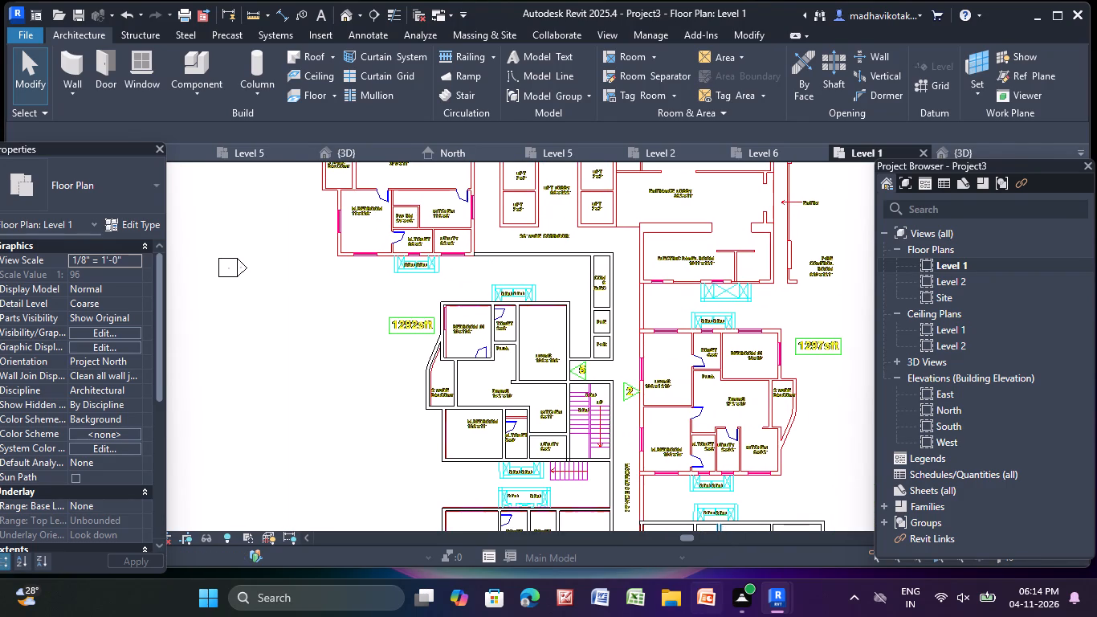
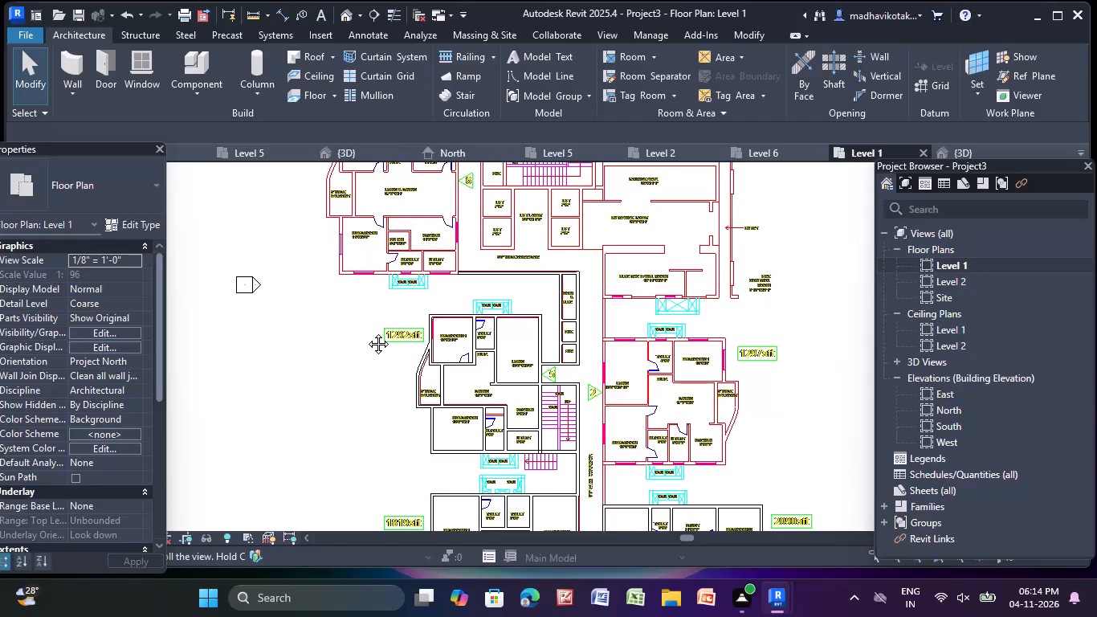
# Start a new stair on Level 1 as a sketched run, ready to draw straight boundary lines.
pyautogui.scroll(8, 525, 427)
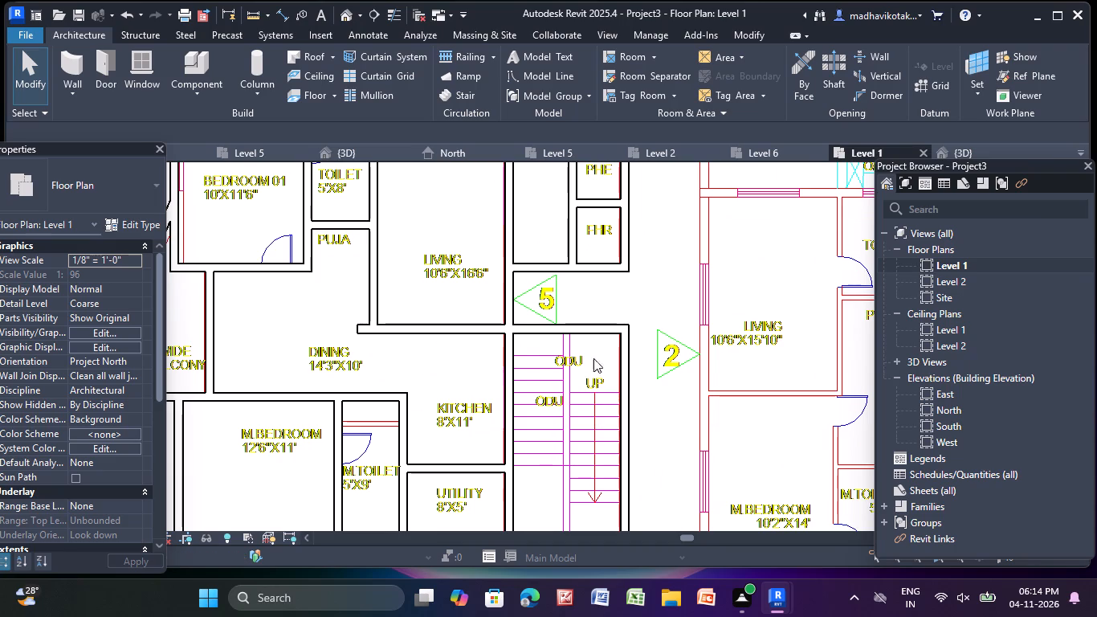
pyautogui.moveTo(523, 355); pyautogui.dragTo(525, 162, button='middle')
pyautogui.scroll(1, 559, 316)
pyautogui.moveTo(562, 284); pyautogui.dragTo(554, 315, button='middle')
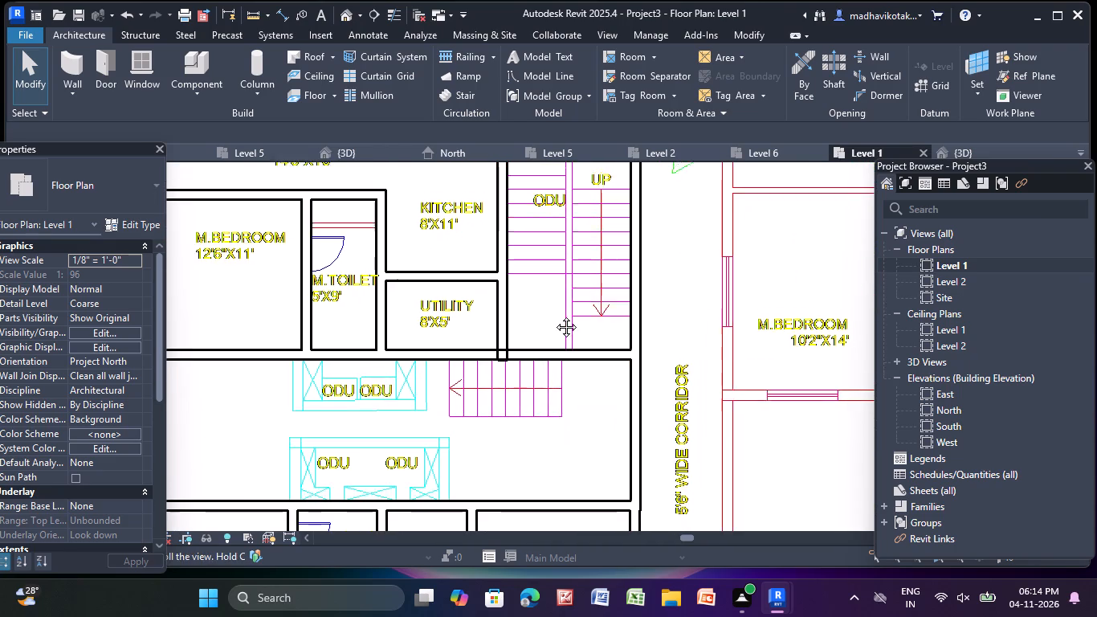
pyautogui.moveTo(554, 315); pyautogui.dragTo(507, 503, button='middle')
pyautogui.scroll(-1, 516, 345)
pyautogui.moveTo(536, 383); pyautogui.dragTo(502, 297, button='middle')
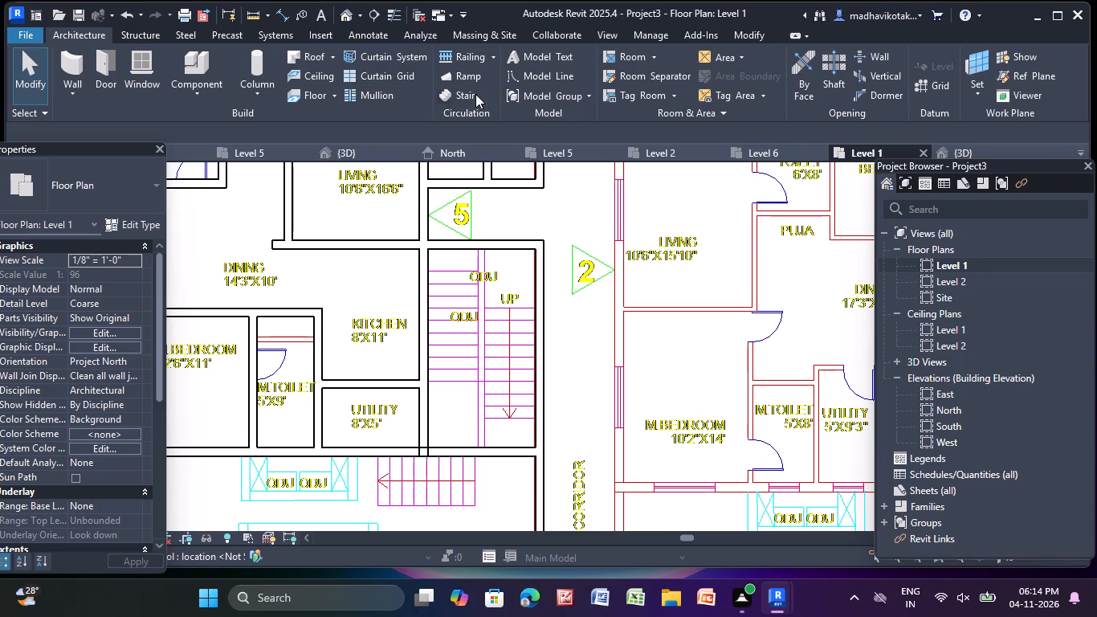
pyautogui.click(449, 94)
pyautogui.click(720, 80)
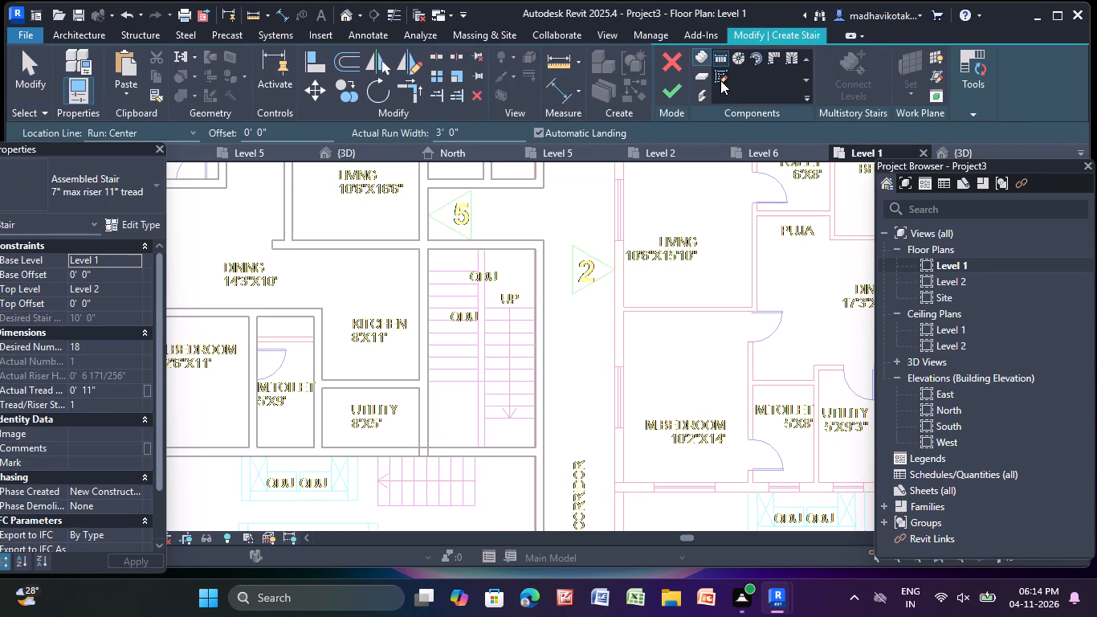
pyautogui.click(735, 57)
pyautogui.click(794, 52)
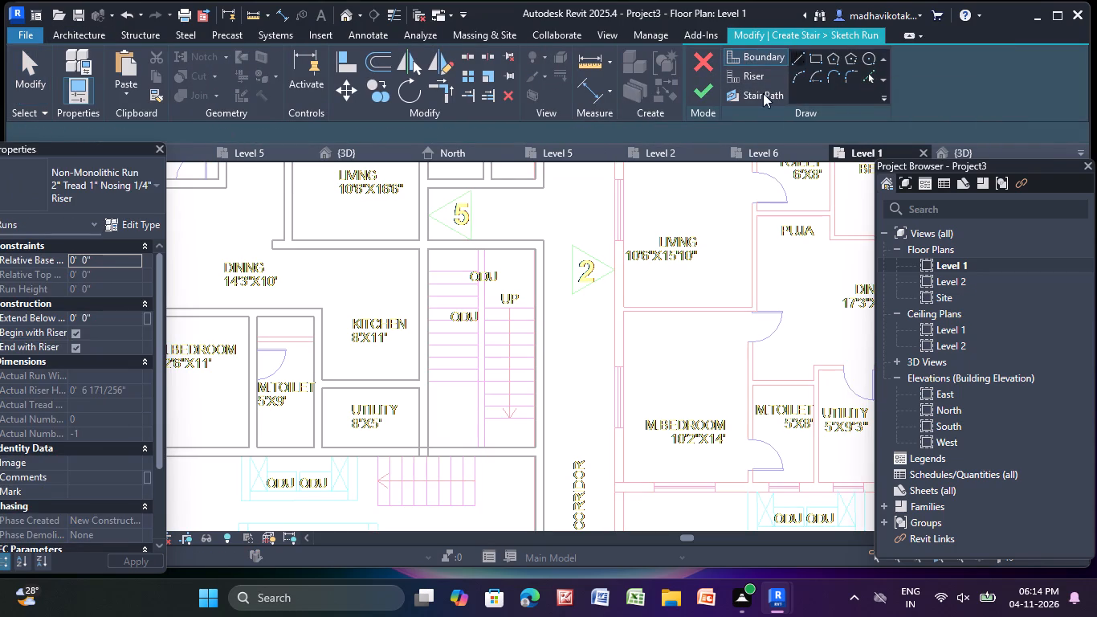
# Sketch the stairwell's left boundary about 16'-4" long beside the Kitchen and Utility, and continue it about 8'-9" along the top wall.
pyautogui.scroll(6, 428, 433)
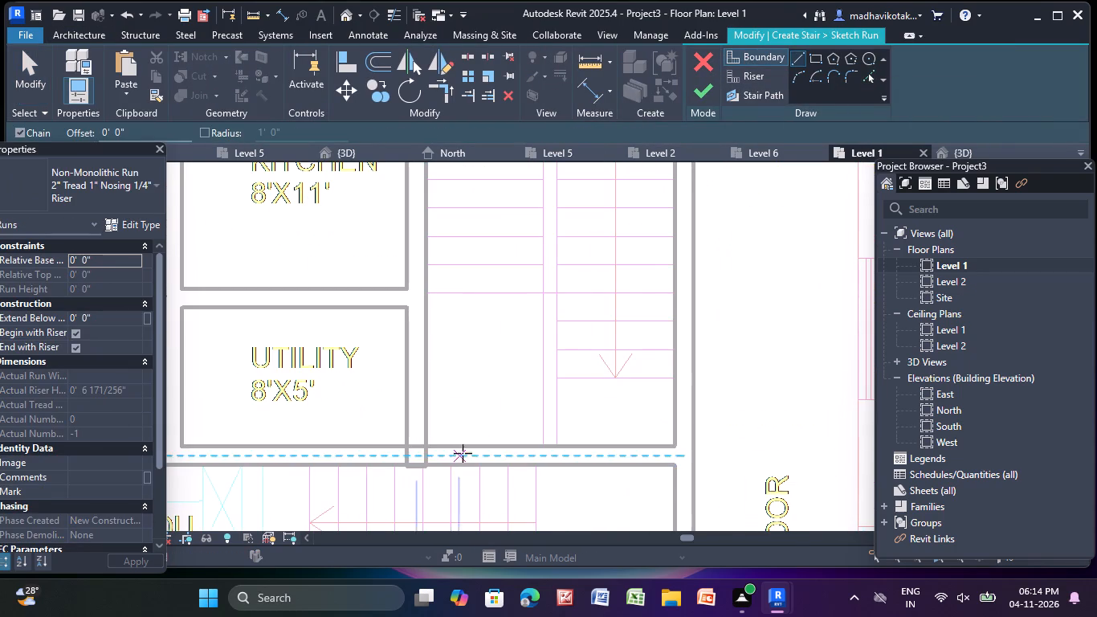
pyautogui.click(427, 445)
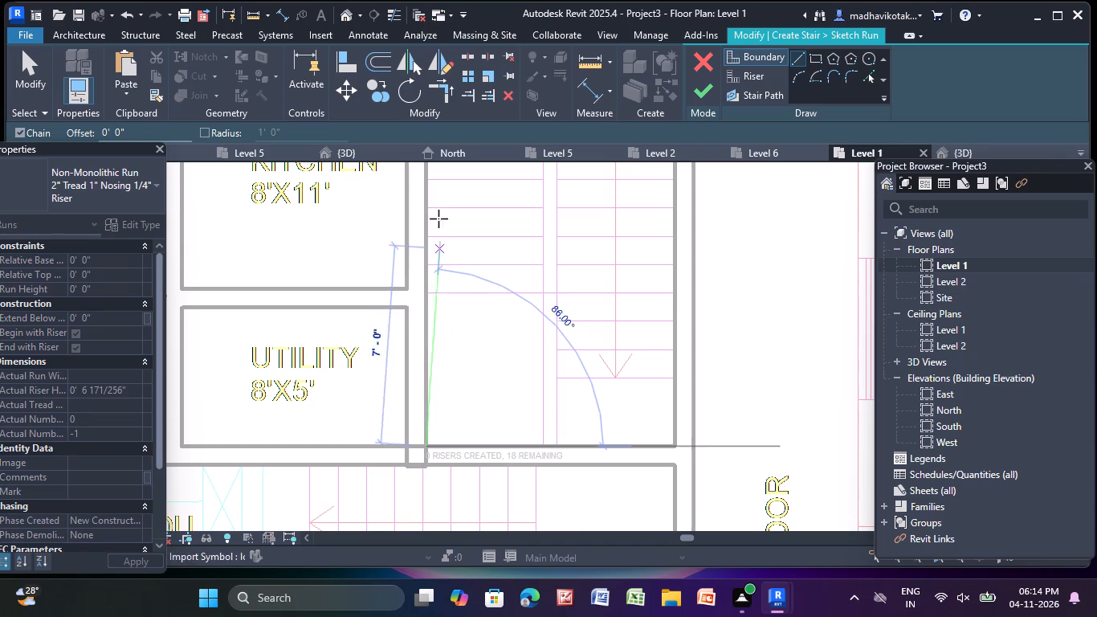
pyautogui.scroll(-1, 431, 192)
pyautogui.moveTo(431, 195); pyautogui.dragTo(426, 450, button='middle')
pyautogui.click(426, 267)
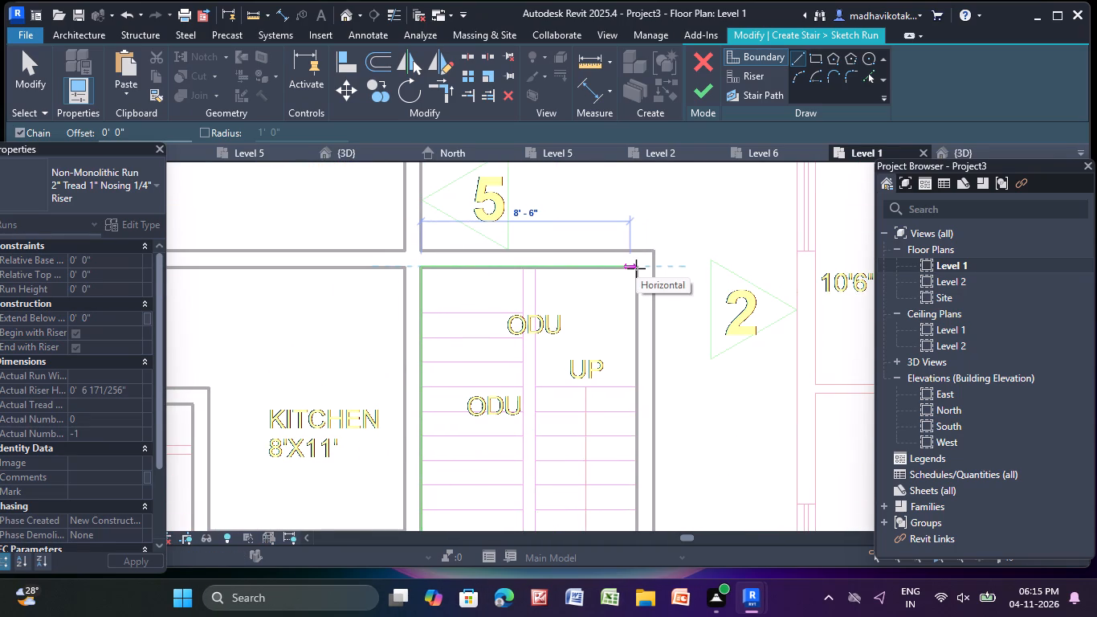
pyautogui.scroll(6, 638, 268)
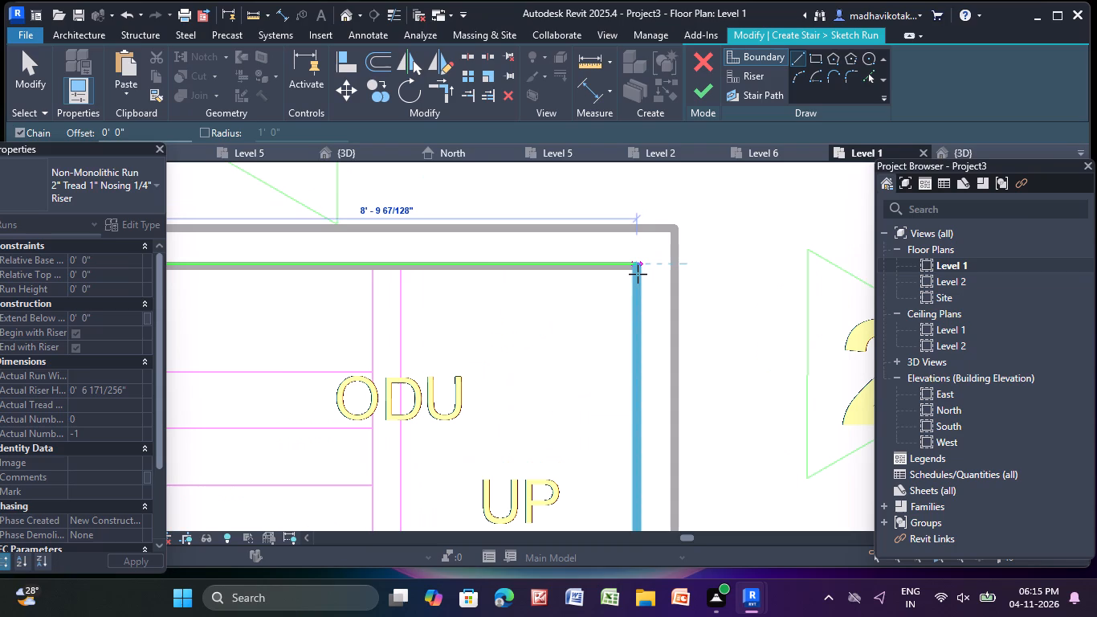
pyautogui.scroll(3, 634, 272)
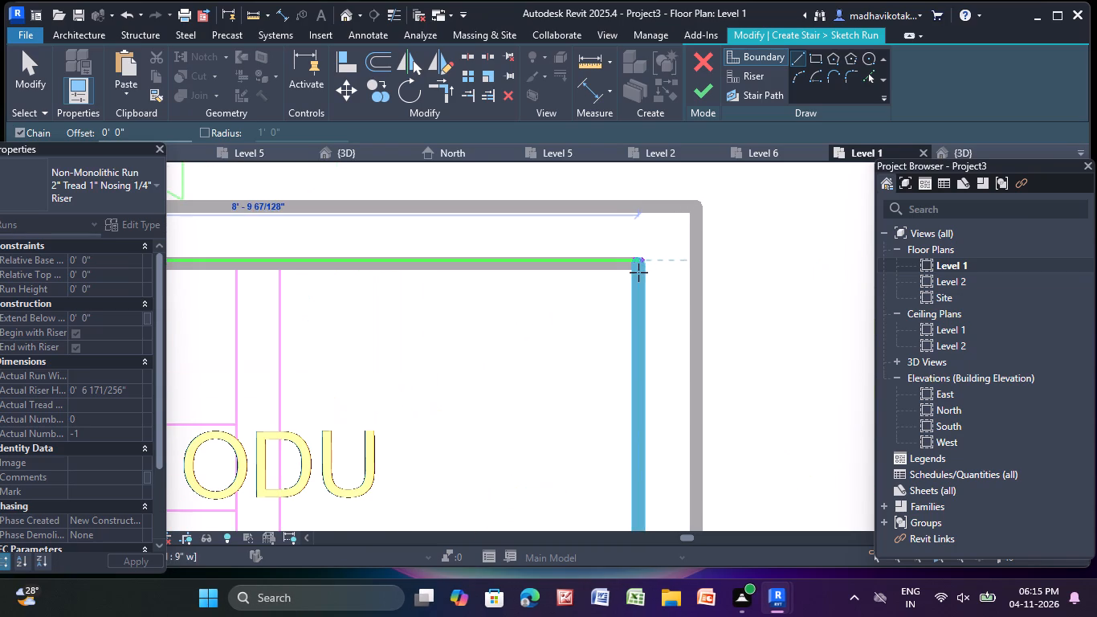
pyautogui.click(637, 260)
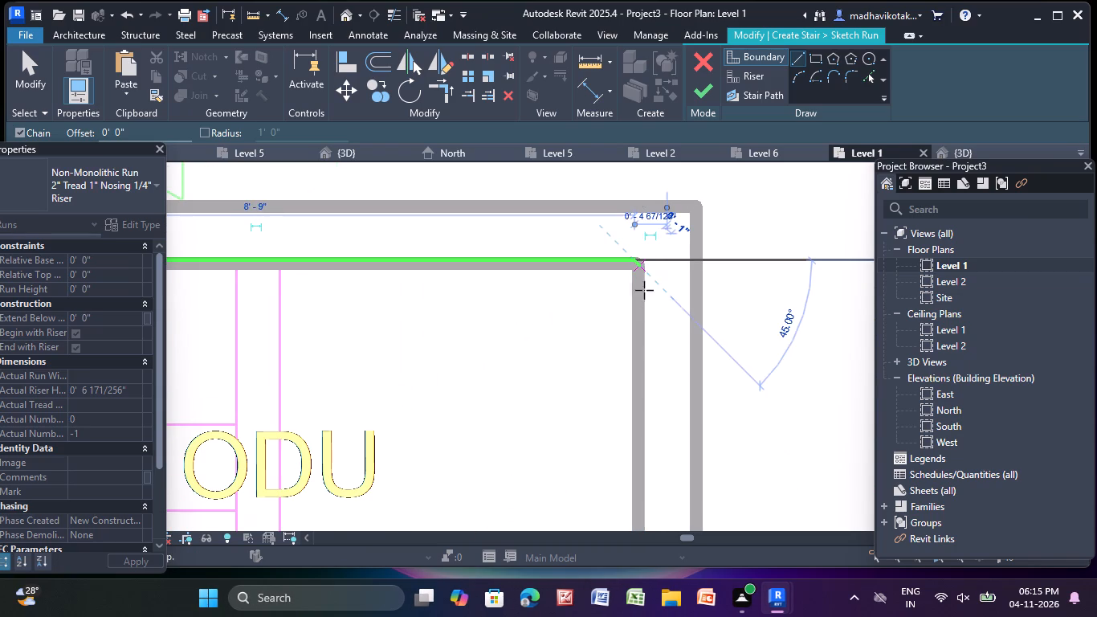
# Continue the boundary down the right wall to the UP arrow tip, and about 4'-1" across the right flight's lower end.
pyautogui.scroll(-4, 659, 415)
pyautogui.moveTo(656, 415); pyautogui.dragTo(557, 7, button='middle')
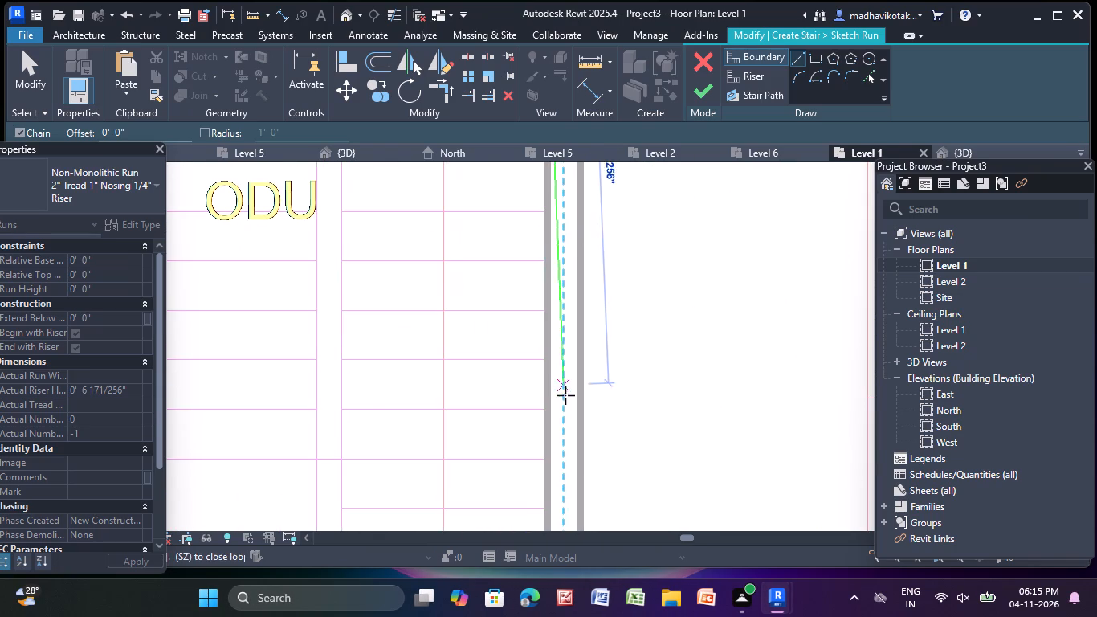
pyautogui.scroll(-4, 567, 407)
pyautogui.moveTo(561, 411); pyautogui.dragTo(463, 57, button='middle')
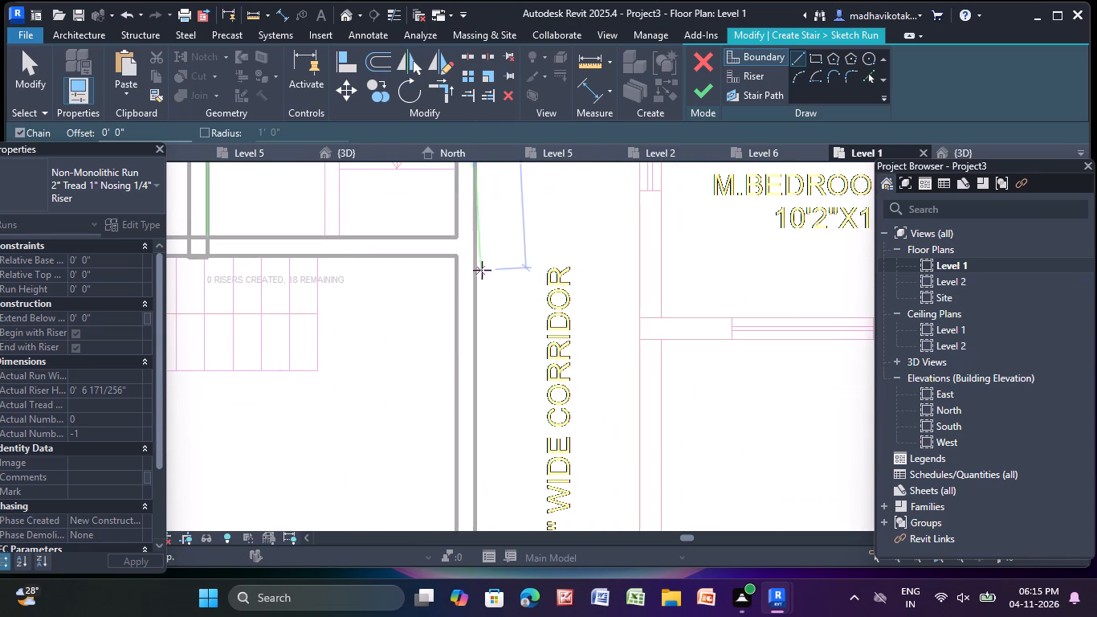
pyautogui.moveTo(479, 268); pyautogui.dragTo(638, 447, button='middle')
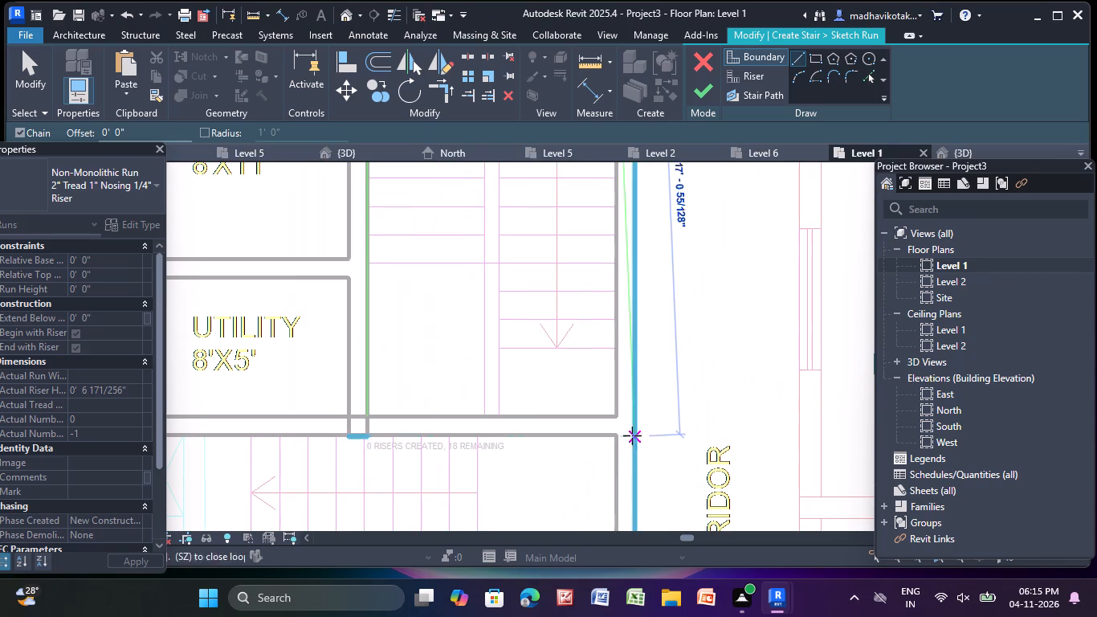
pyautogui.scroll(3, 608, 426)
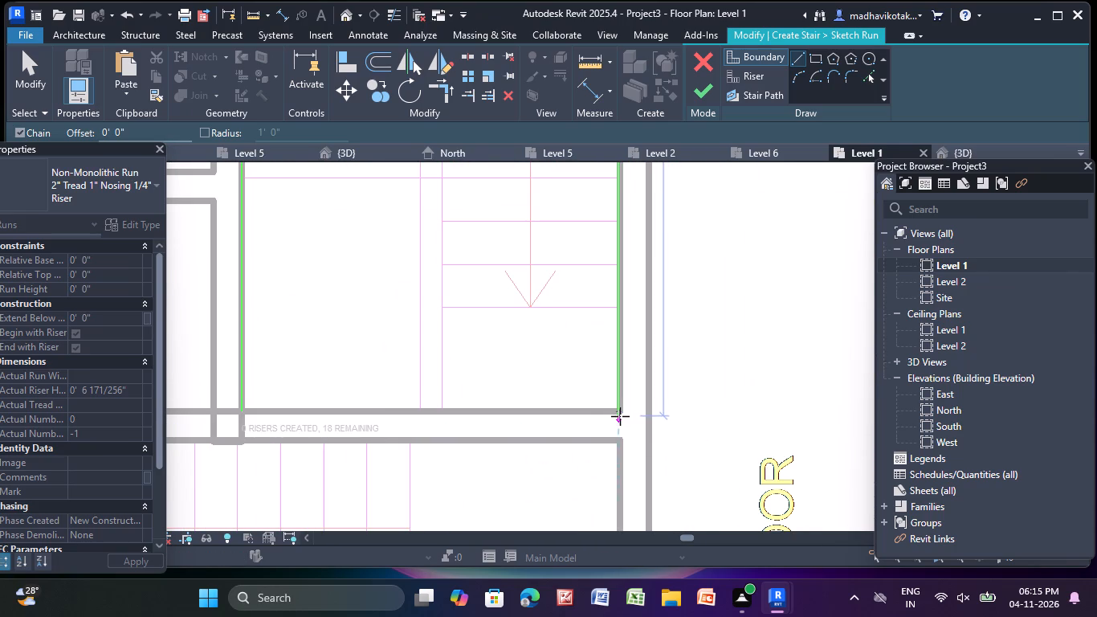
pyautogui.click(620, 309)
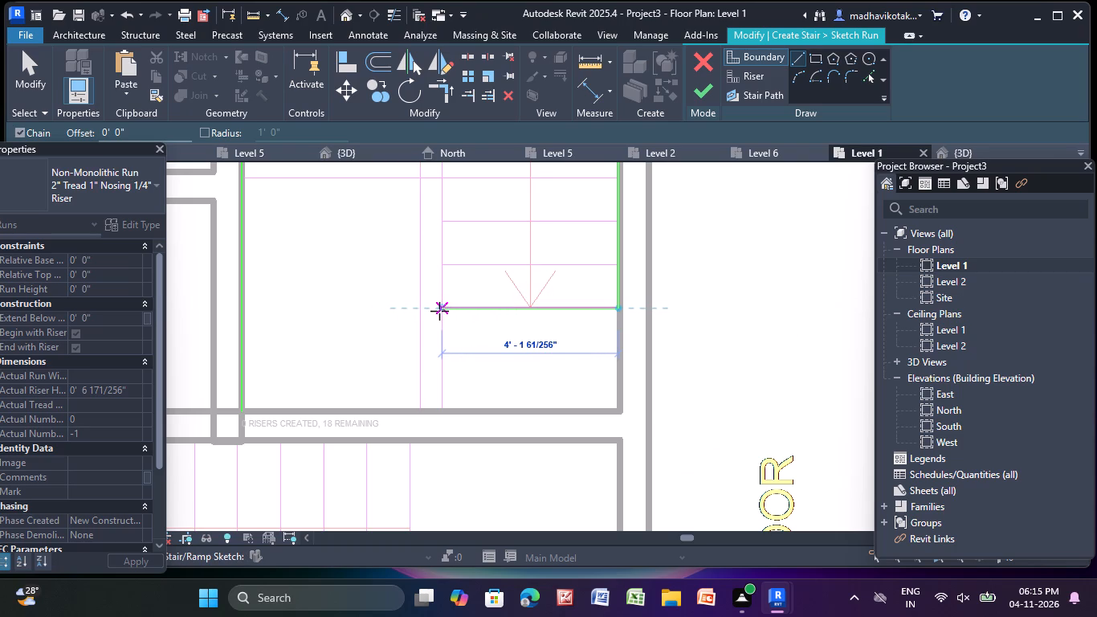
pyautogui.click(445, 308)
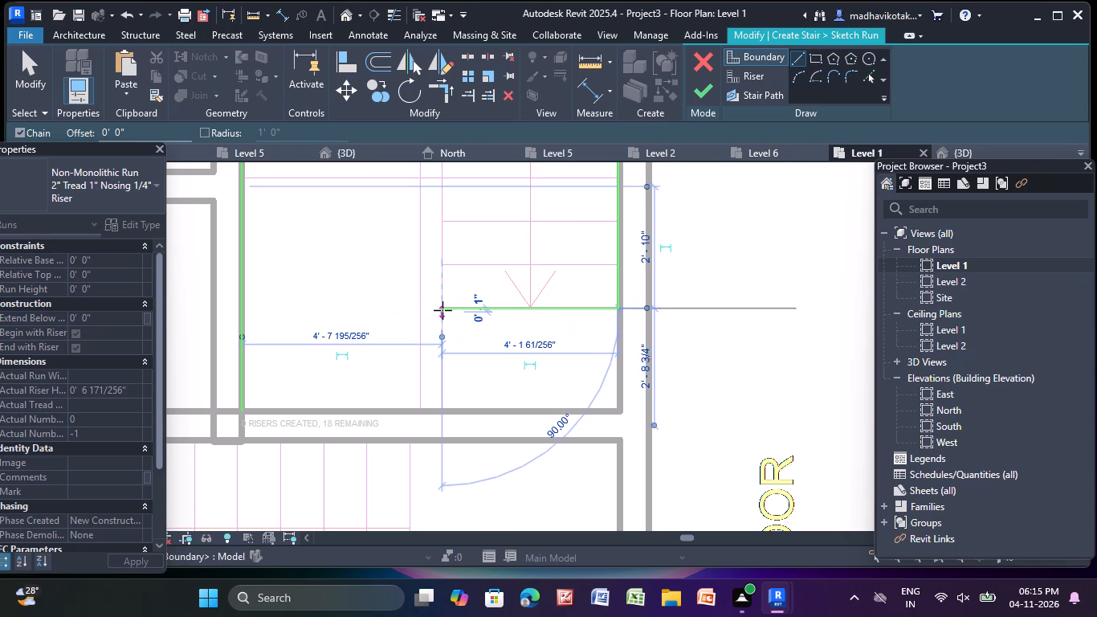
pyautogui.press('Escape')
pyautogui.press('Escape')
# Shorten the left boundary line to 13'-11" so its lower end aligns with the right flight's bottom boundary line.
pyautogui.moveTo(327, 346); pyautogui.dragTo(411, 401, button='middle')
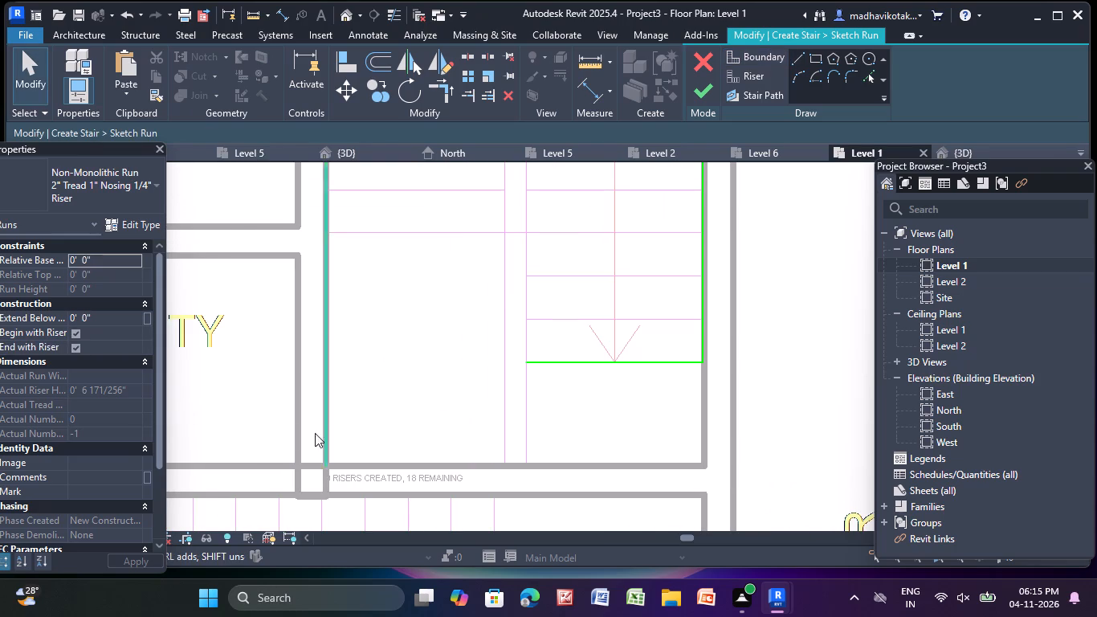
pyautogui.click(324, 433)
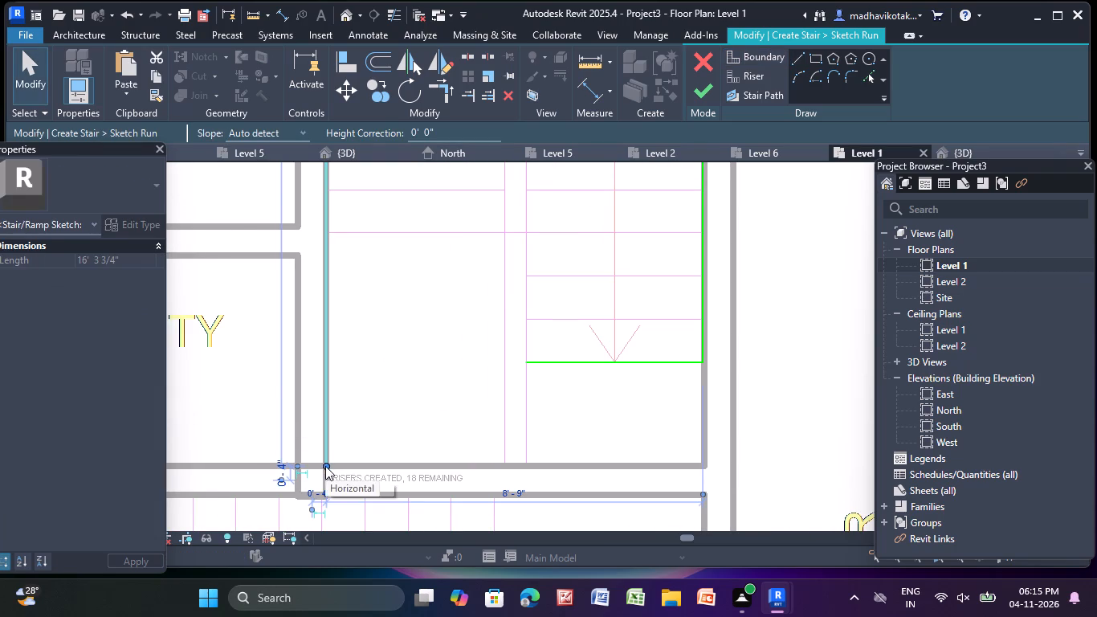
pyautogui.moveTo(325, 466); pyautogui.dragTo(332, 369)
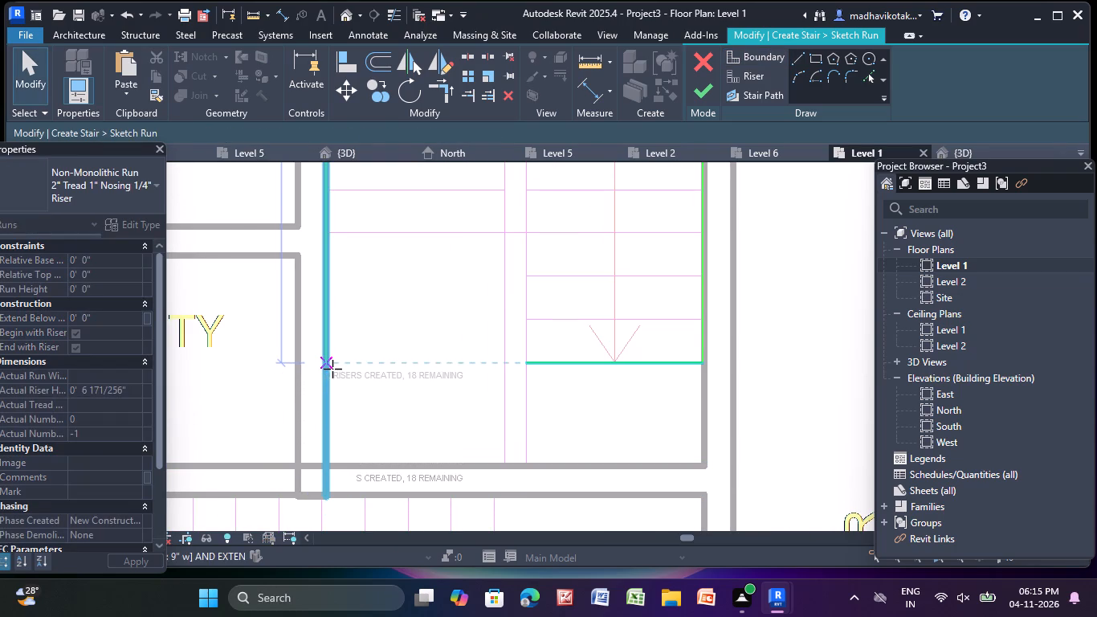
pyautogui.moveTo(332, 369); pyautogui.dragTo(332, 367)
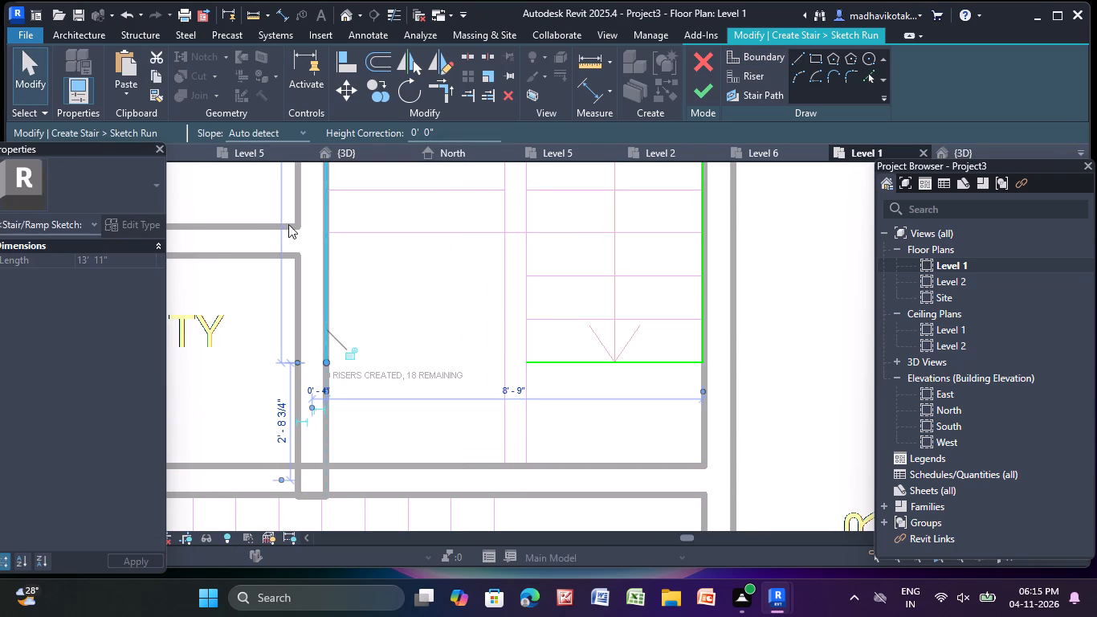
pyautogui.press('Escape')
# Sketch a horizontal boundary line from the left boundary's lower end to the near edge of the central gap.
pyautogui.click(797, 57)
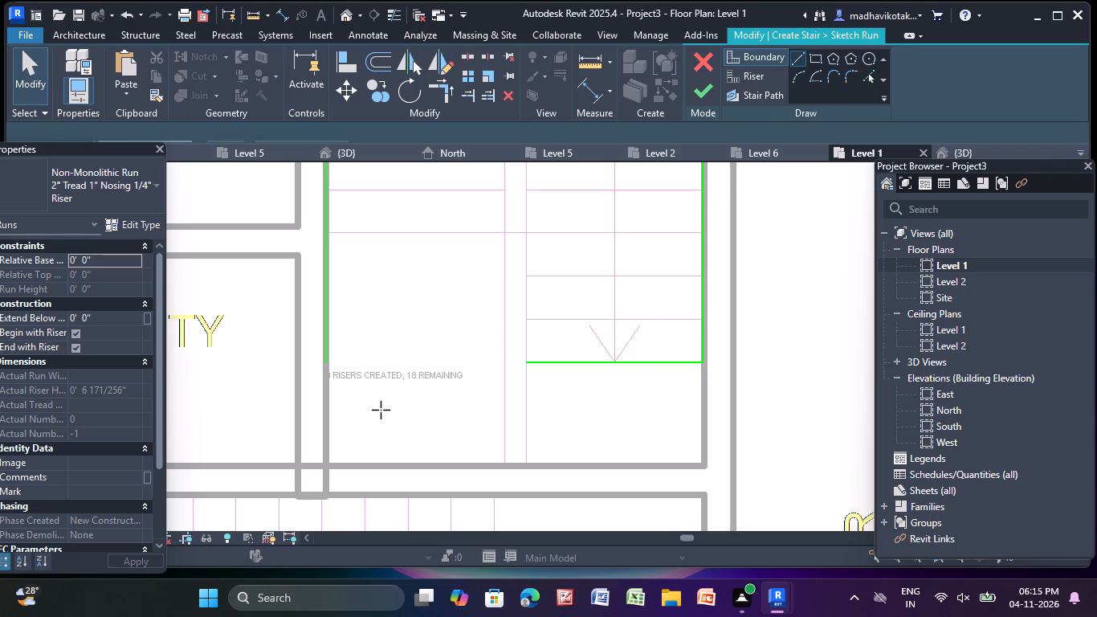
pyautogui.click(326, 360)
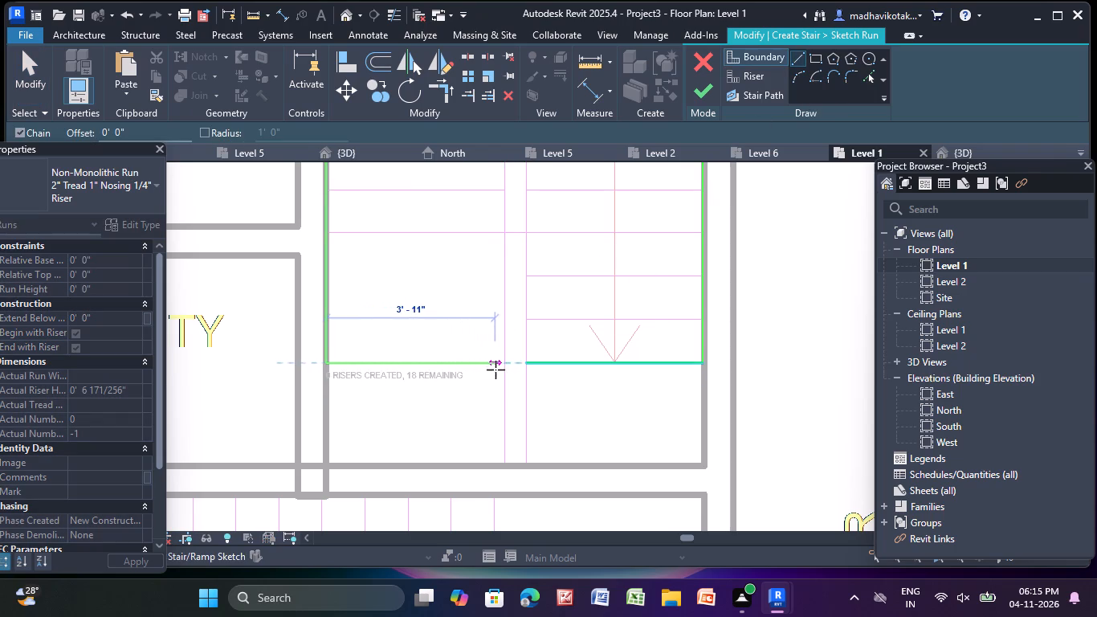
pyautogui.click(504, 368)
pyautogui.press('Escape')
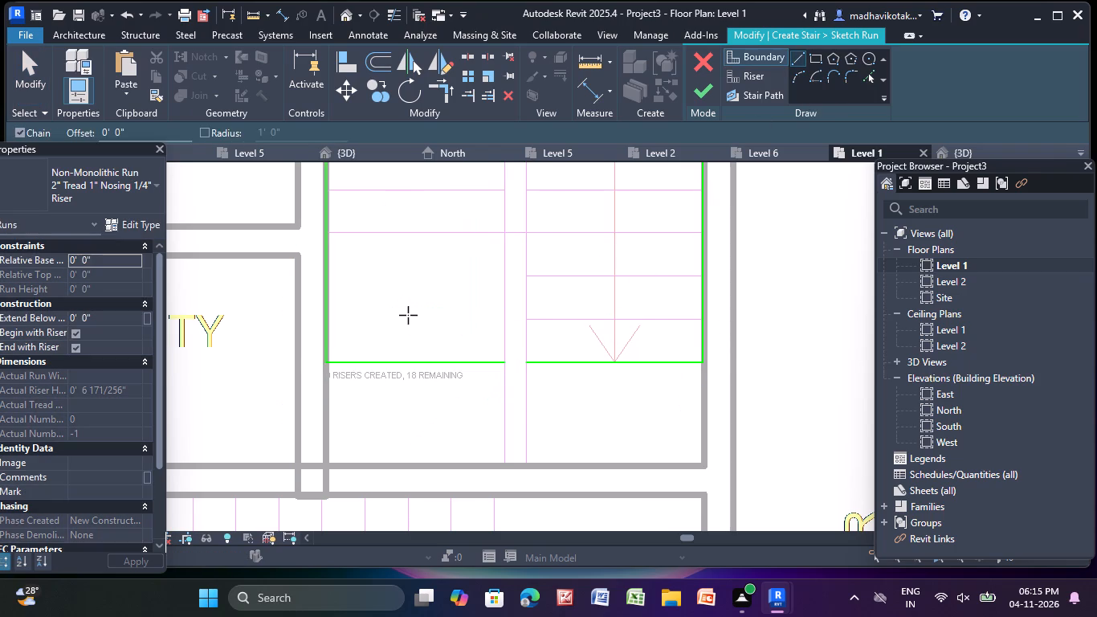
pyautogui.press('Escape')
# Sketch a 6" horizontal boundary line across the central gap, level with the left flight's uppermost tread line.
pyautogui.scroll(-5, 422, 293)
pyautogui.moveTo(422, 293); pyautogui.dragTo(401, 449, button='middle')
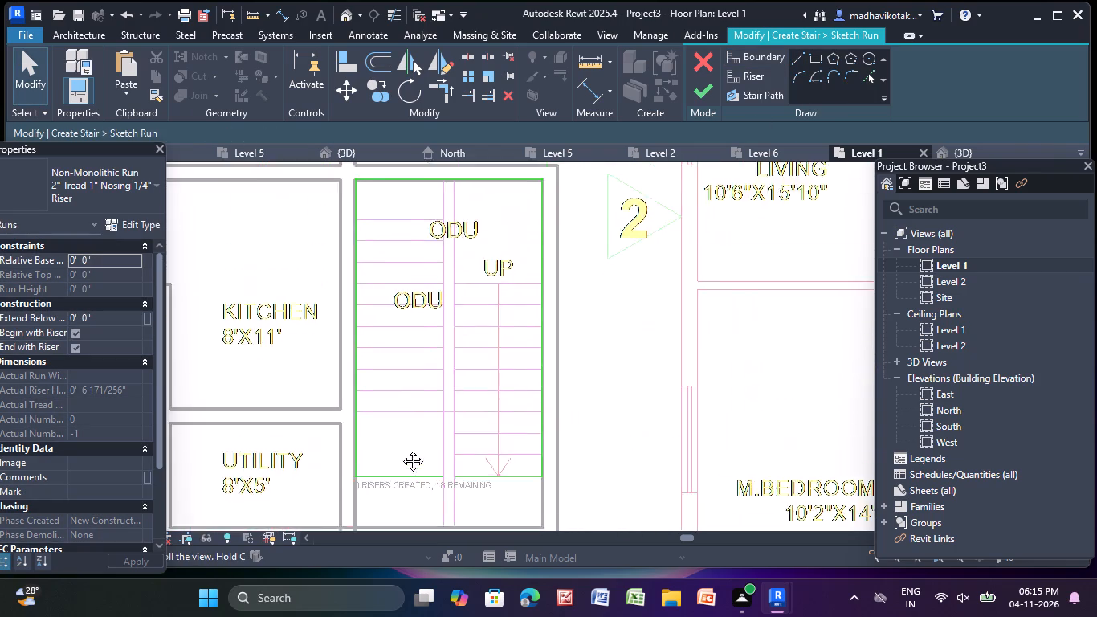
pyautogui.moveTo(401, 449); pyautogui.dragTo(388, 518, button='middle')
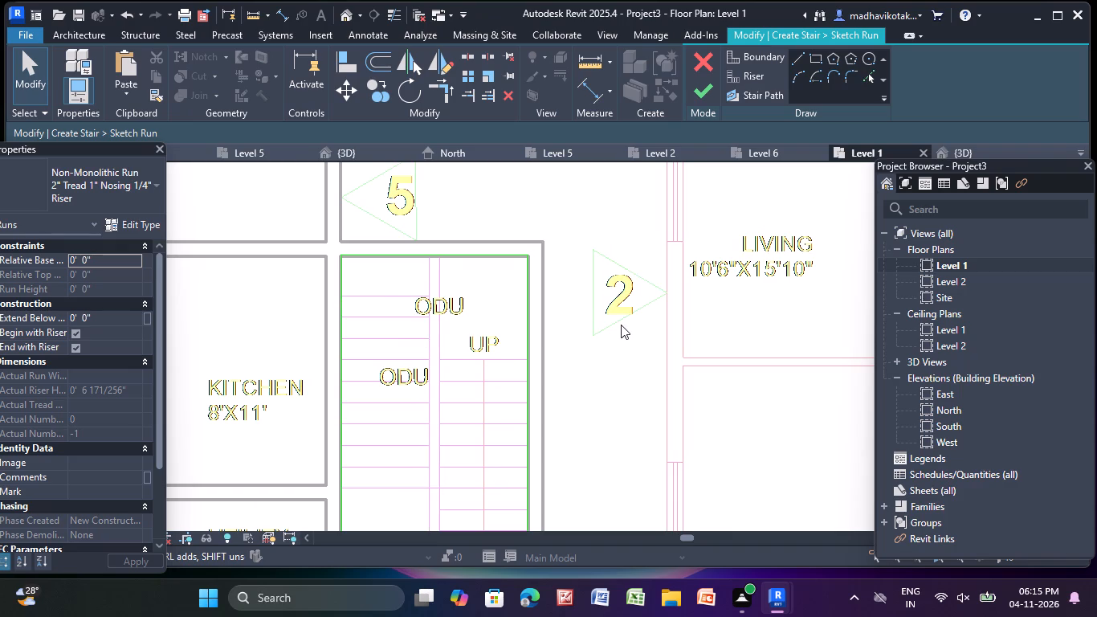
pyautogui.scroll(4, 620, 325)
pyautogui.scroll(5, 461, 314)
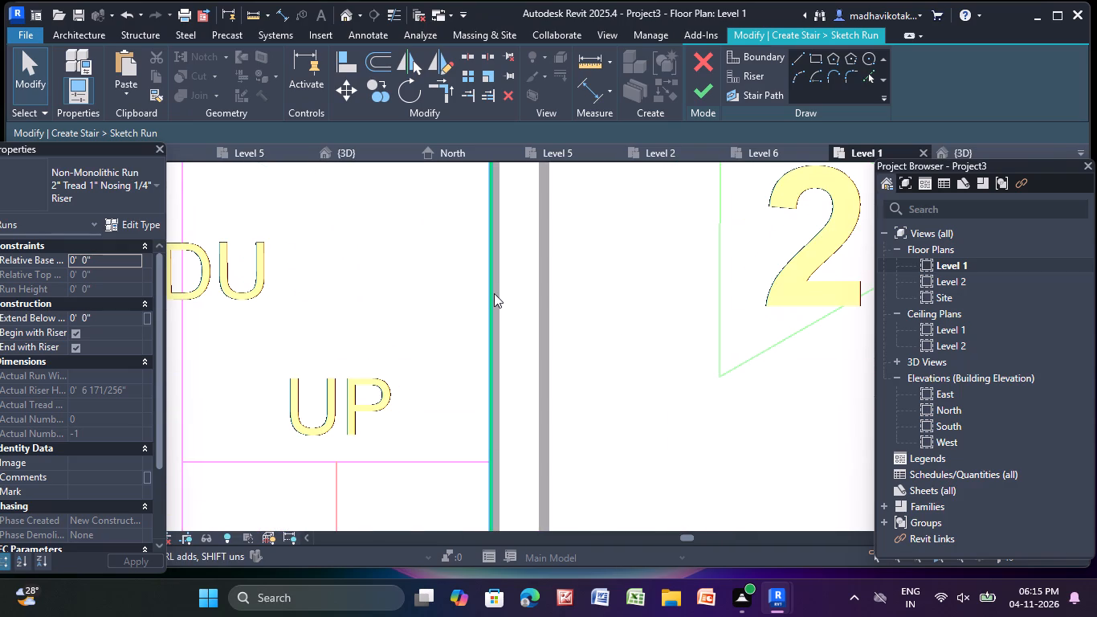
pyautogui.scroll(-6, 493, 293)
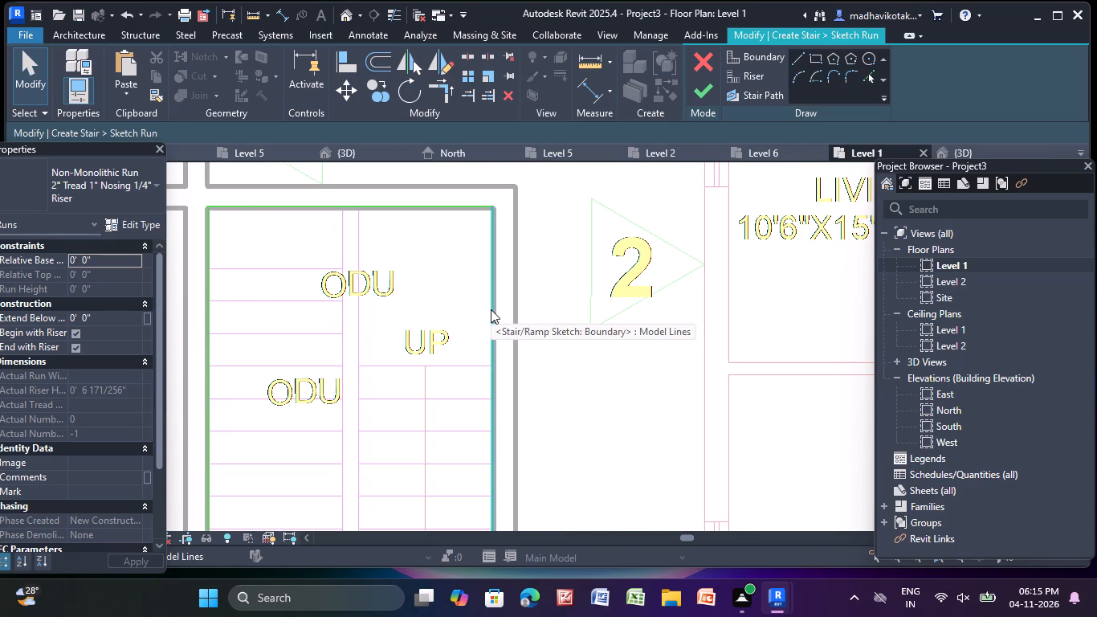
pyautogui.scroll(-5, 491, 308)
pyautogui.scroll(1, 355, 469)
pyautogui.scroll(5, 364, 365)
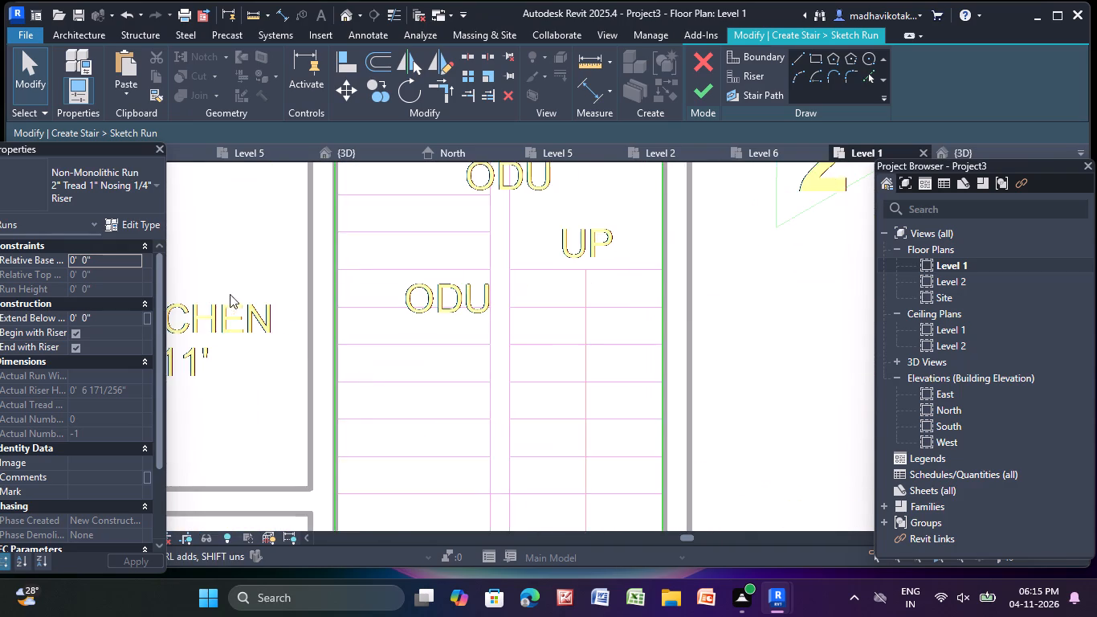
pyautogui.scroll(3, 215, 283)
pyautogui.scroll(-6, 492, 295)
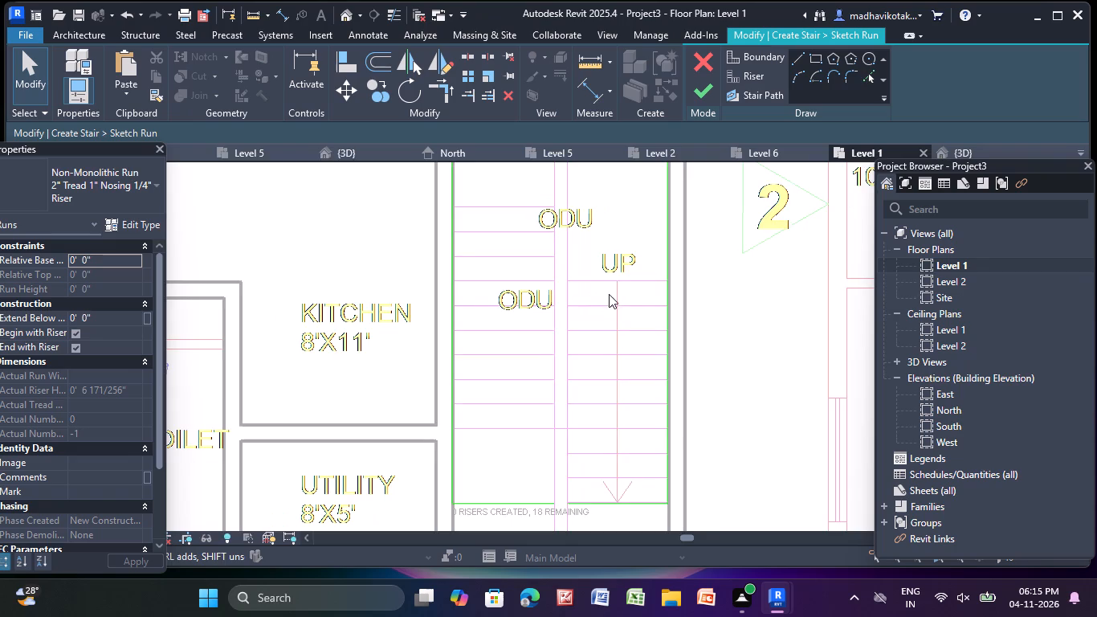
pyautogui.scroll(-4, 605, 293)
pyautogui.moveTo(595, 293); pyautogui.dragTo(539, 282, button='middle')
pyautogui.scroll(2, 539, 282)
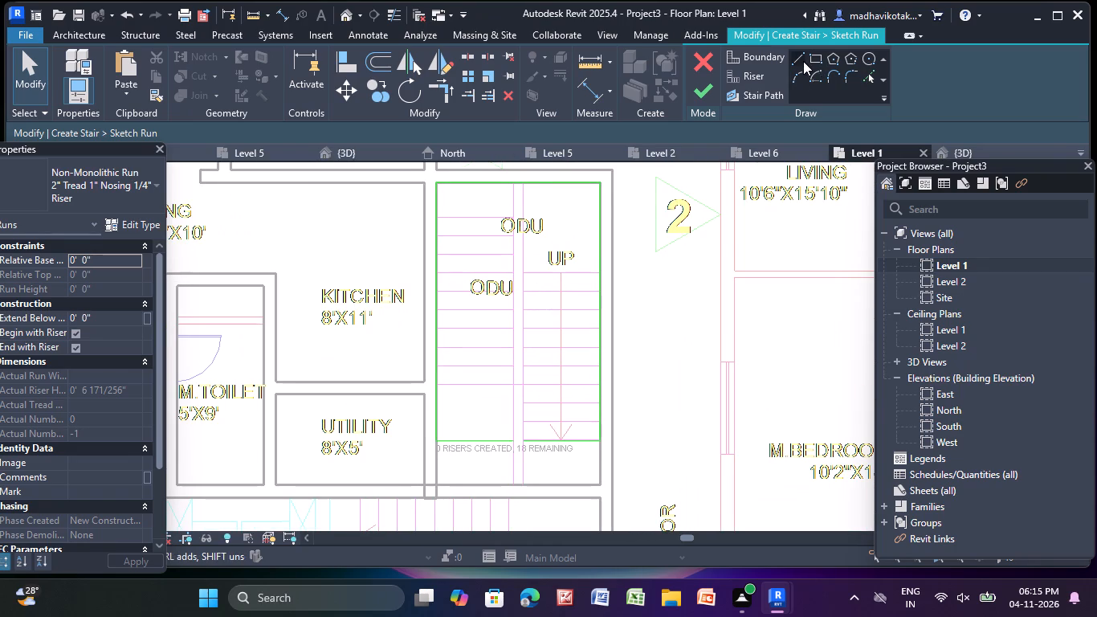
pyautogui.click(803, 61)
pyautogui.scroll(2, 512, 186)
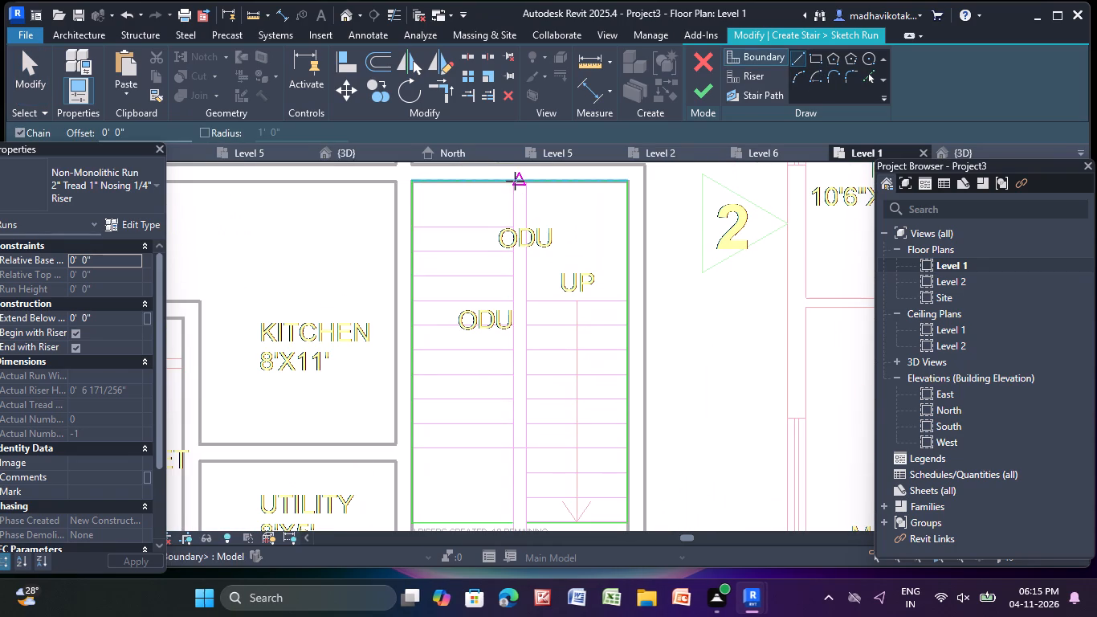
pyautogui.scroll(10, 512, 231)
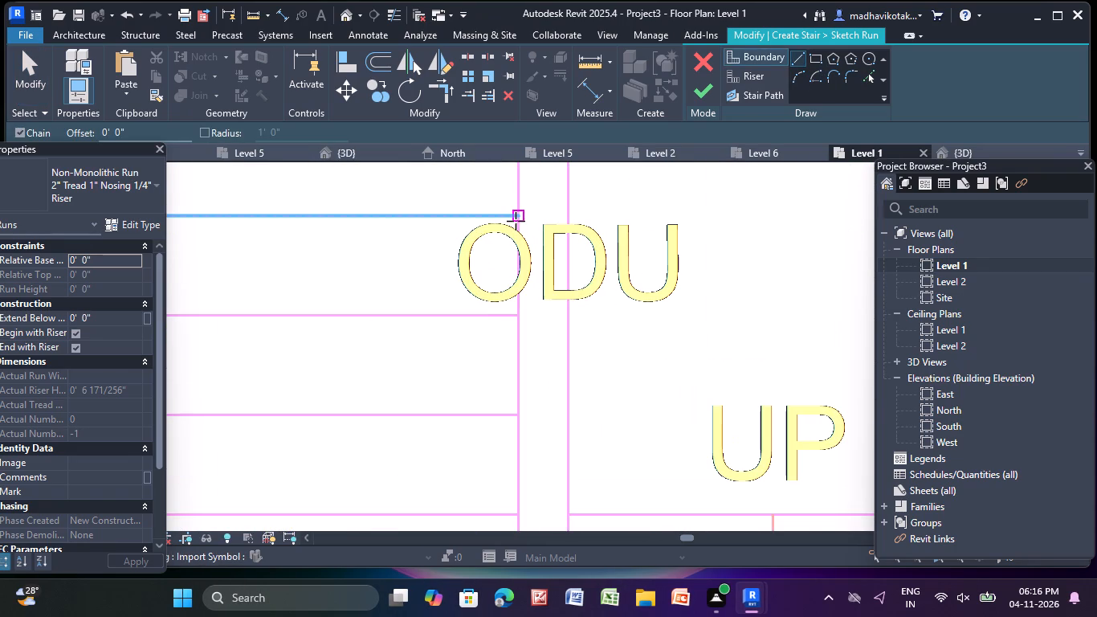
pyautogui.click(520, 217)
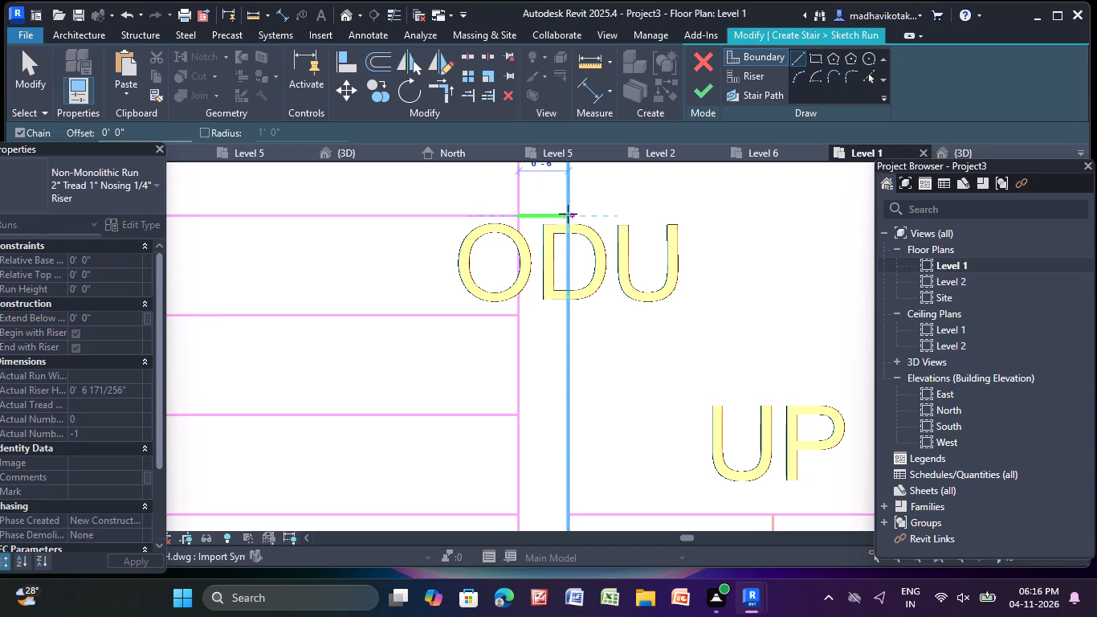
pyautogui.click(567, 214)
pyautogui.press('Escape')
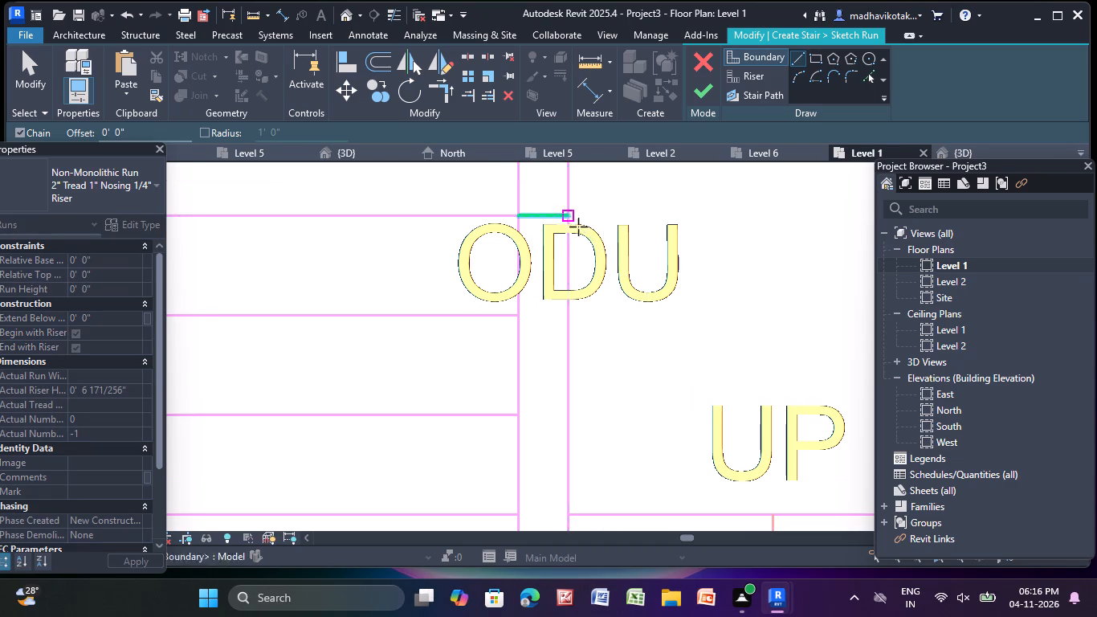
# Sketch a vertical boundary line, about 12'-0", along the right flight's inner edge up to the 6" line across the central gap.
pyautogui.scroll(-5, 582, 254)
pyautogui.scroll(-1, 605, 334)
pyautogui.moveTo(605, 333); pyautogui.dragTo(528, 116, button='middle')
pyautogui.scroll(-1, 610, 468)
pyautogui.moveTo(607, 459); pyautogui.dragTo(552, 244, button='middle')
pyautogui.scroll(2, 496, 346)
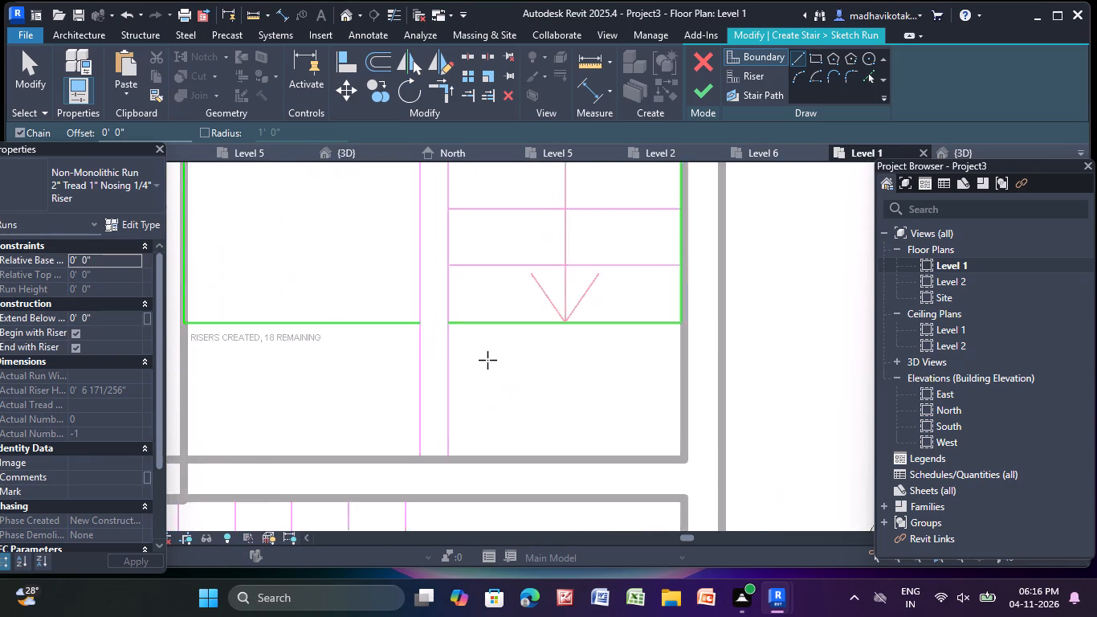
pyautogui.scroll(2, 487, 360)
pyautogui.click(443, 317)
pyautogui.scroll(-2, 437, 227)
pyautogui.moveTo(436, 227); pyautogui.dragTo(448, 372, button='middle')
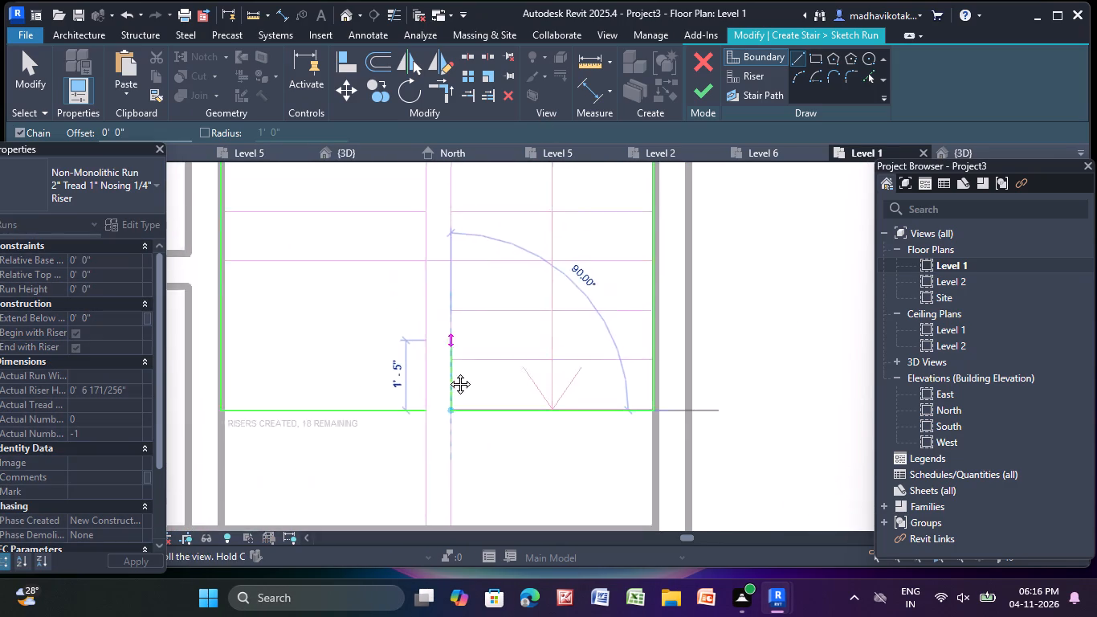
pyautogui.moveTo(448, 372); pyautogui.dragTo(451, 444, button='middle')
pyautogui.scroll(-3, 446, 245)
pyautogui.moveTo(446, 247); pyautogui.dragTo(483, 402, button='middle')
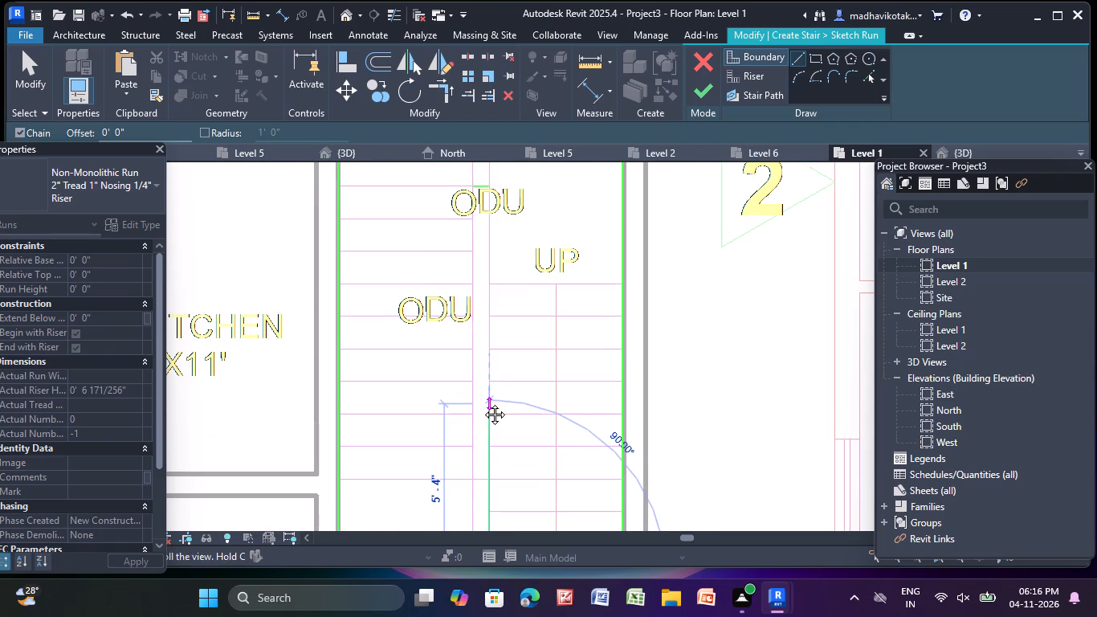
pyautogui.moveTo(483, 402); pyautogui.dragTo(483, 399, button='middle')
pyautogui.scroll(4, 495, 187)
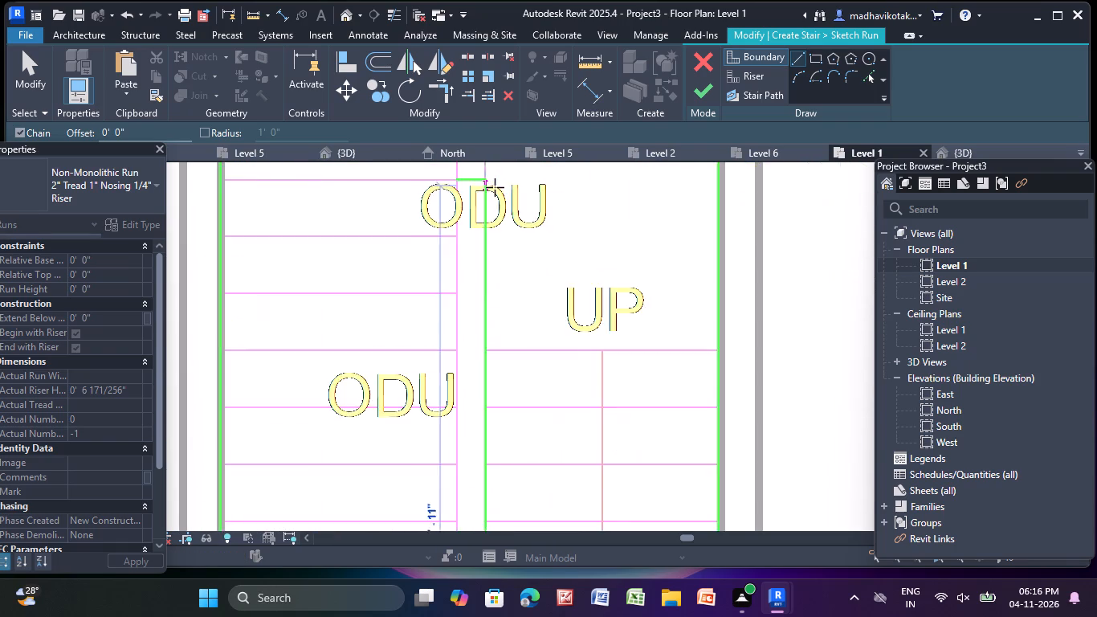
pyautogui.scroll(3, 495, 187)
pyautogui.moveTo(491, 202); pyautogui.dragTo(495, 386, button='middle')
pyautogui.scroll(1, 495, 386)
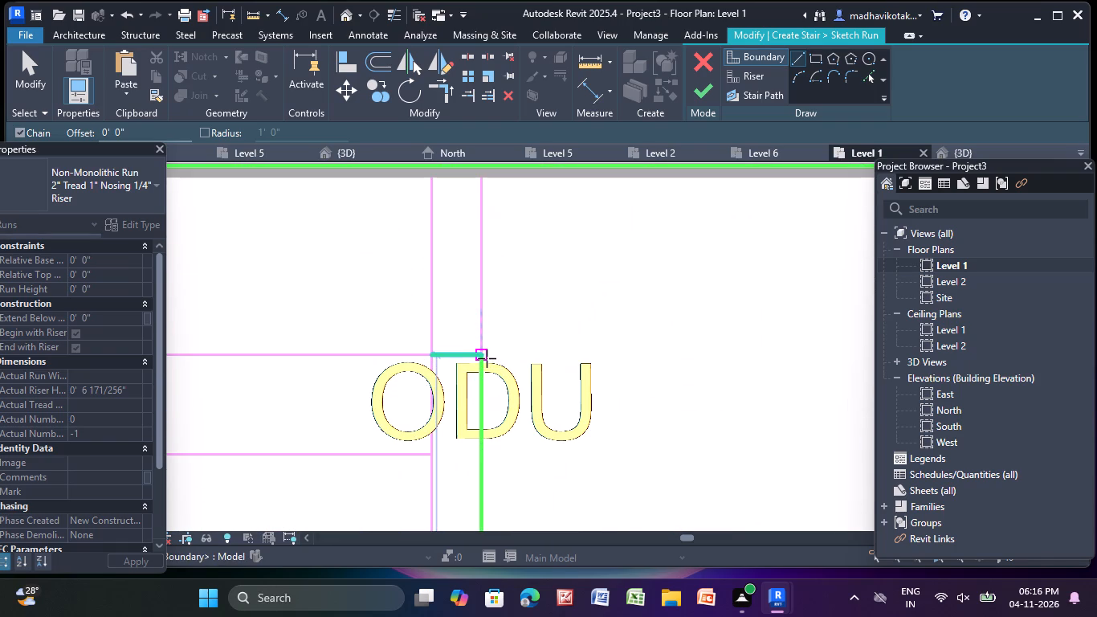
pyautogui.click(487, 358)
pyautogui.press('Escape')
pyautogui.press('Escape')
# Replace the short boundary line across the top of the central gap with a new 6" line starting at the right flight's inner boundary.
pyautogui.click(457, 354)
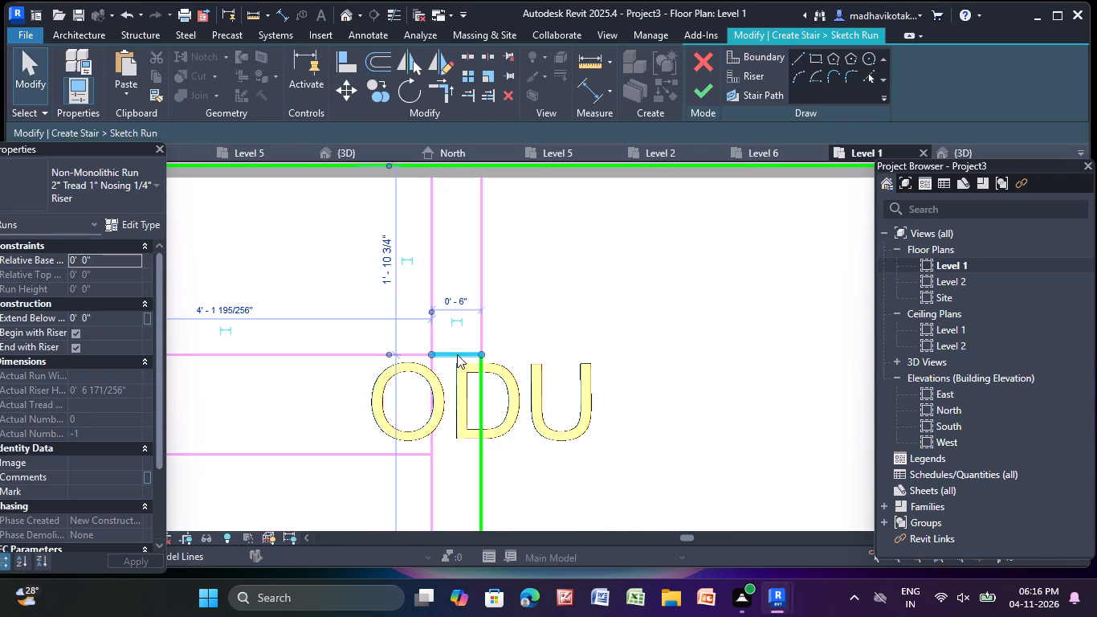
pyautogui.press('Delete')
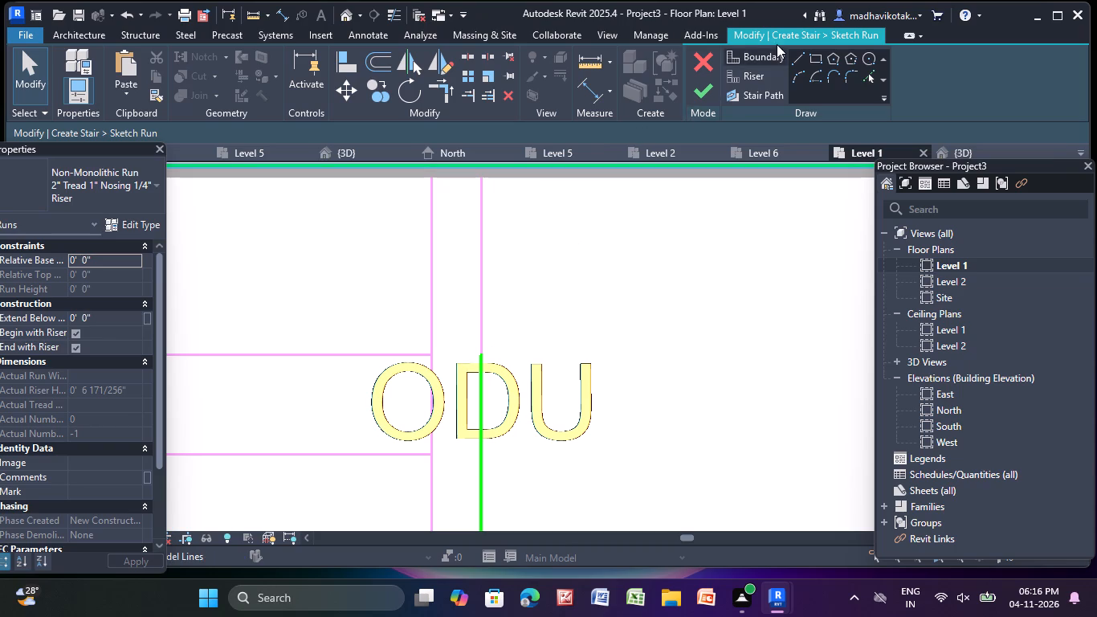
pyautogui.click(794, 55)
pyautogui.scroll(5, 481, 358)
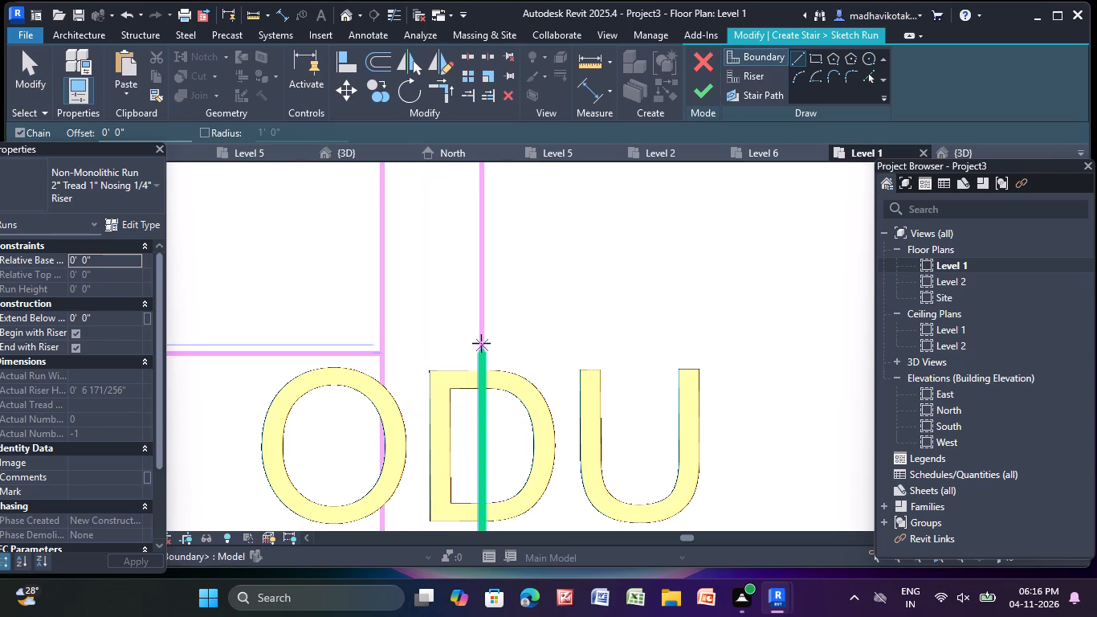
pyautogui.click(483, 346)
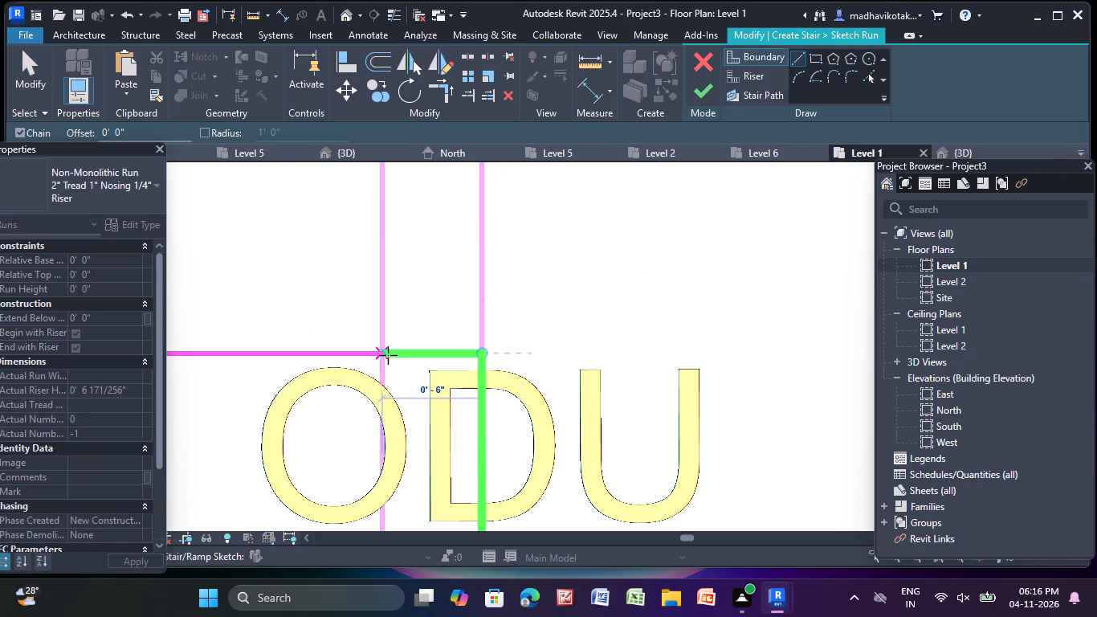
pyautogui.click(388, 356)
# Continue the boundary down the left flight's inner edge to the near end of that flight's bottom line.
pyautogui.scroll(-4, 393, 353)
pyautogui.moveTo(393, 353); pyautogui.dragTo(380, 236, button='middle')
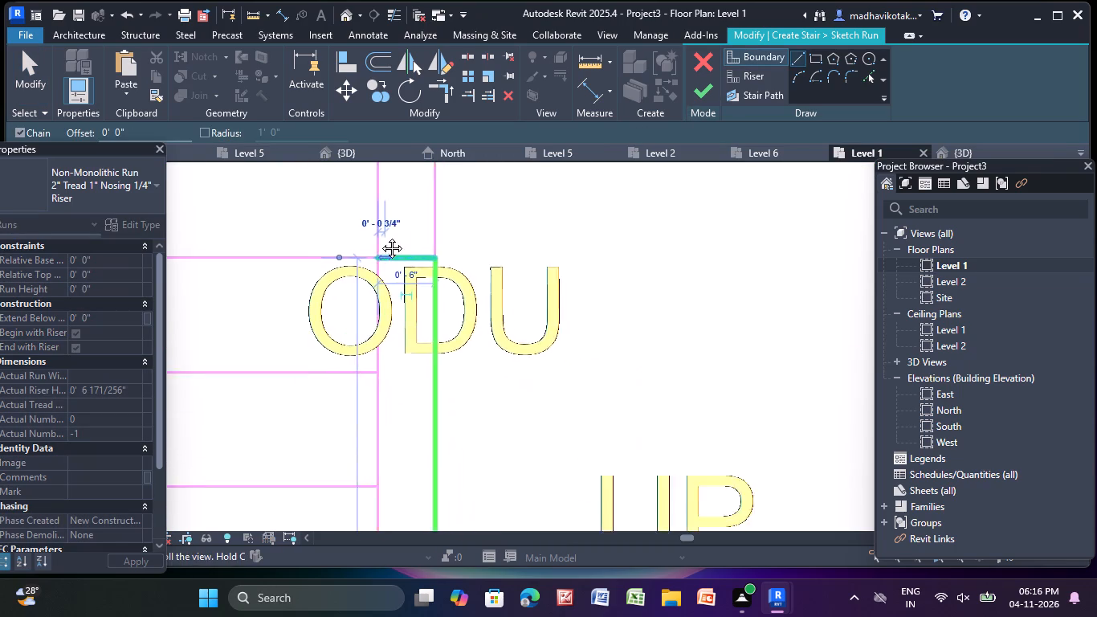
pyautogui.moveTo(380, 236); pyautogui.dragTo(349, 103, button='middle')
pyautogui.scroll(-4, 369, 411)
pyautogui.moveTo(361, 423); pyautogui.dragTo(299, 186, button='middle')
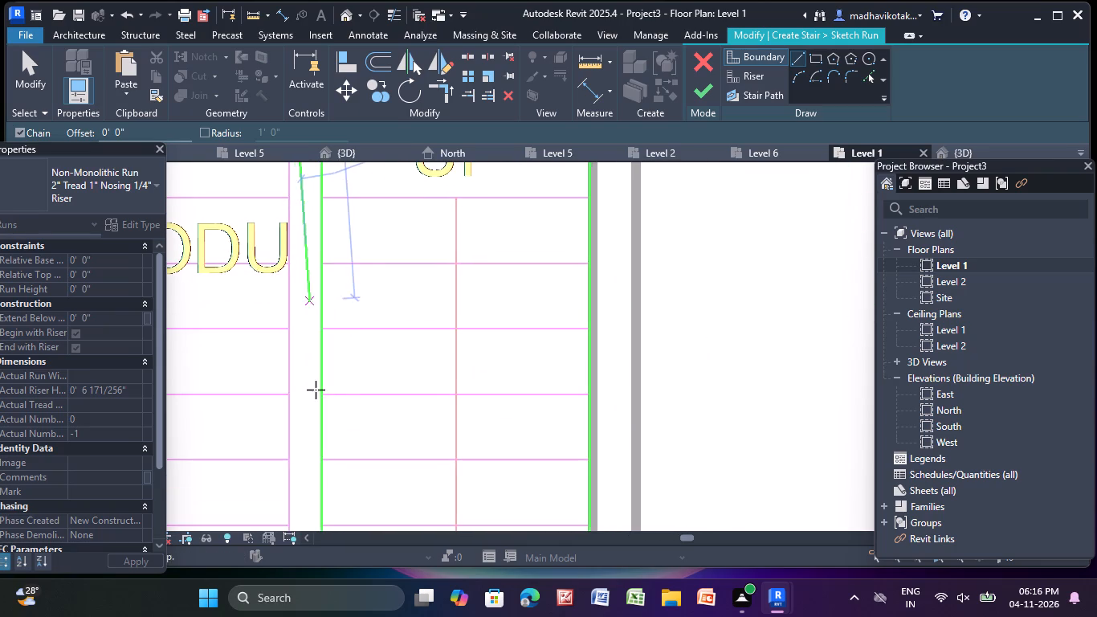
pyautogui.scroll(-2, 323, 443)
pyautogui.moveTo(314, 445); pyautogui.dragTo(366, 137, button='middle')
pyautogui.scroll(5, 345, 396)
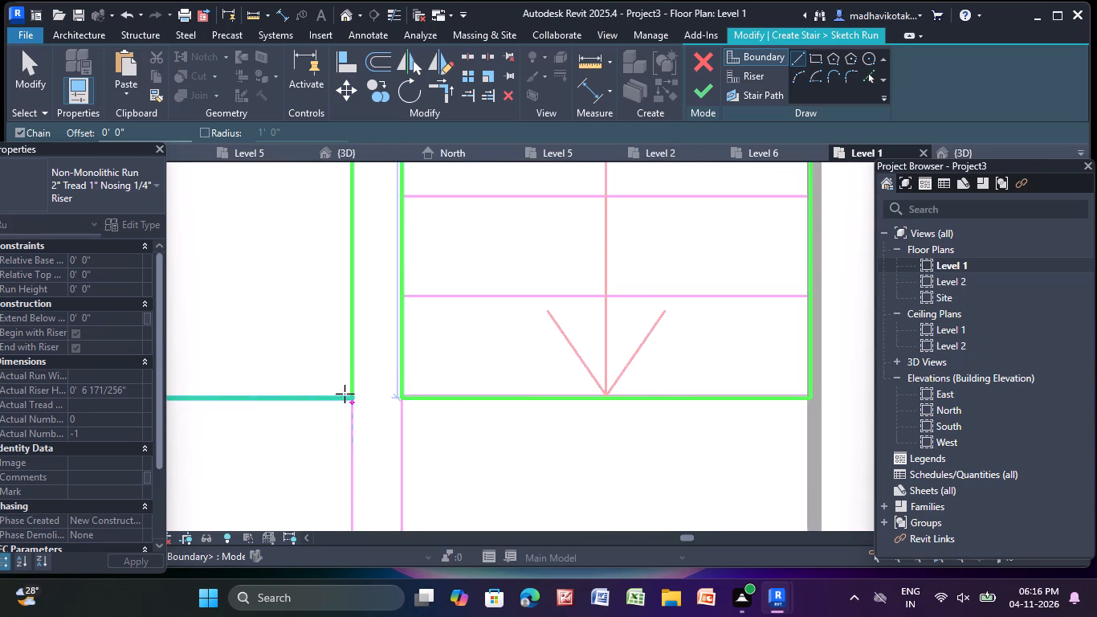
pyautogui.scroll(4, 345, 394)
pyautogui.click(360, 400)
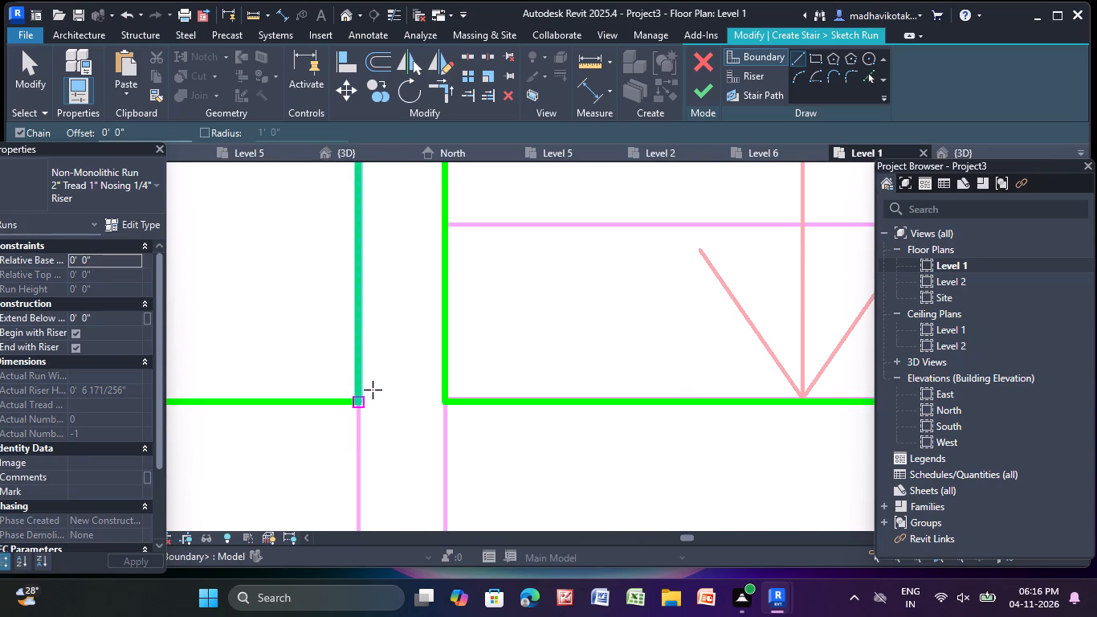
pyautogui.press('Escape')
pyautogui.press('Escape')
# Delete the two horizontal boundary lines across the lower ends of the left and right flights.
pyautogui.scroll(-10, 389, 339)
pyautogui.moveTo(388, 343); pyautogui.dragTo(385, 378, button='middle')
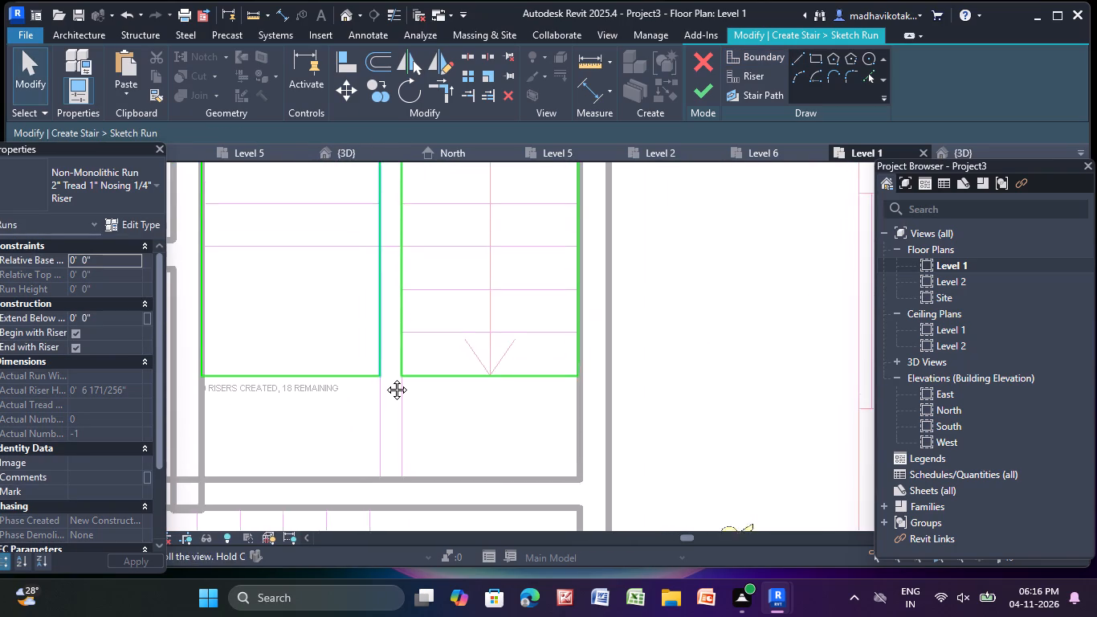
pyautogui.moveTo(385, 378); pyautogui.dragTo(385, 382, button='middle')
pyautogui.scroll(1, 382, 384)
pyautogui.click(353, 392)
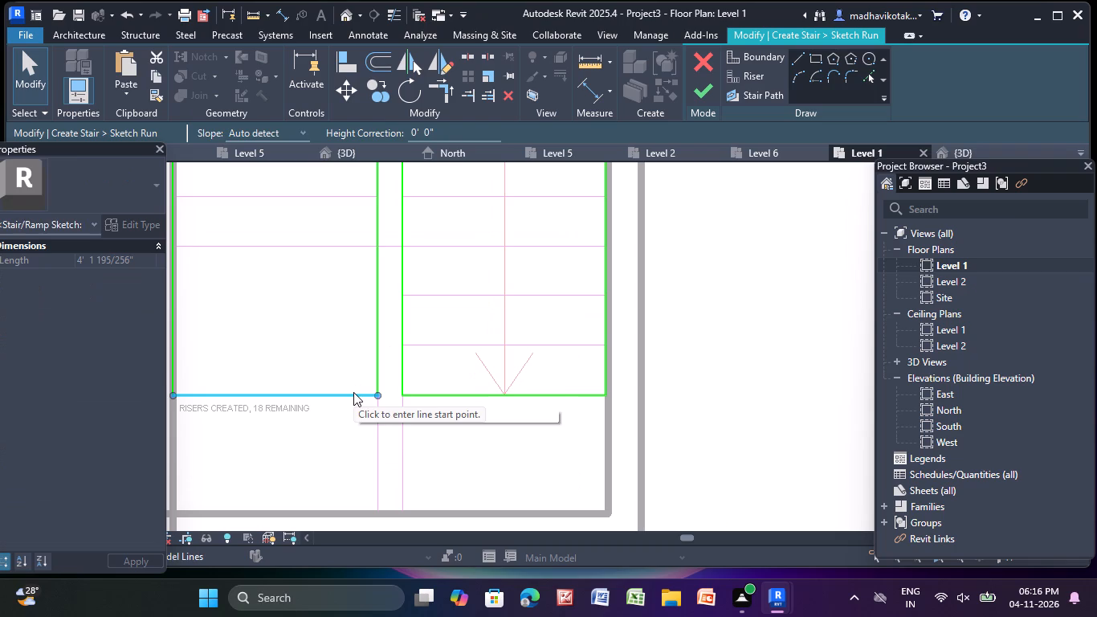
pyautogui.press('Delete')
pyautogui.click(455, 395)
pyautogui.press('Delete')
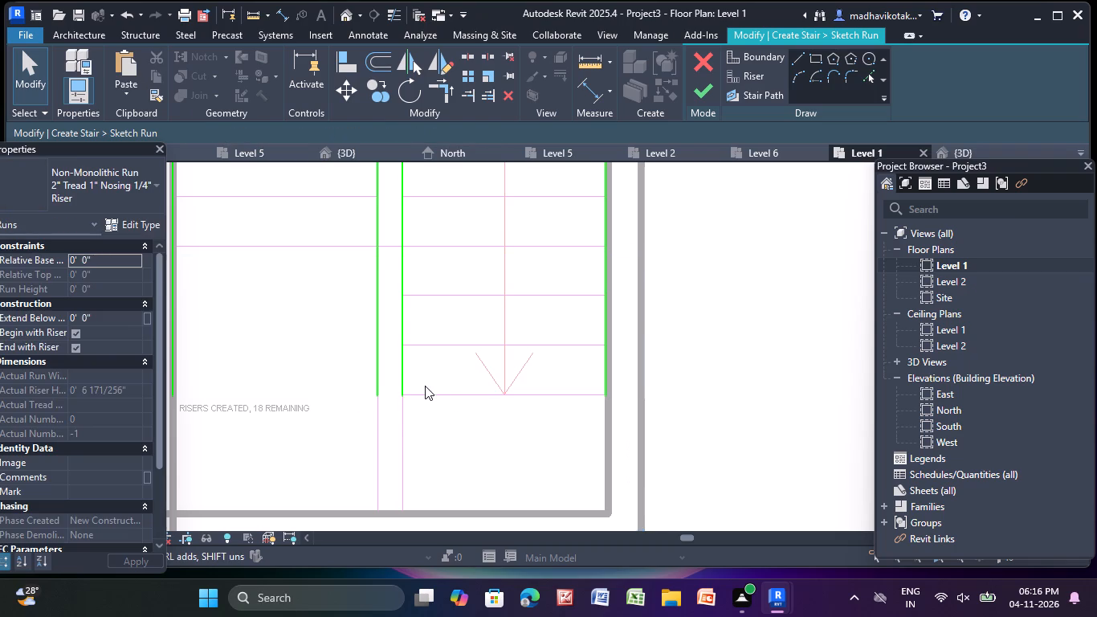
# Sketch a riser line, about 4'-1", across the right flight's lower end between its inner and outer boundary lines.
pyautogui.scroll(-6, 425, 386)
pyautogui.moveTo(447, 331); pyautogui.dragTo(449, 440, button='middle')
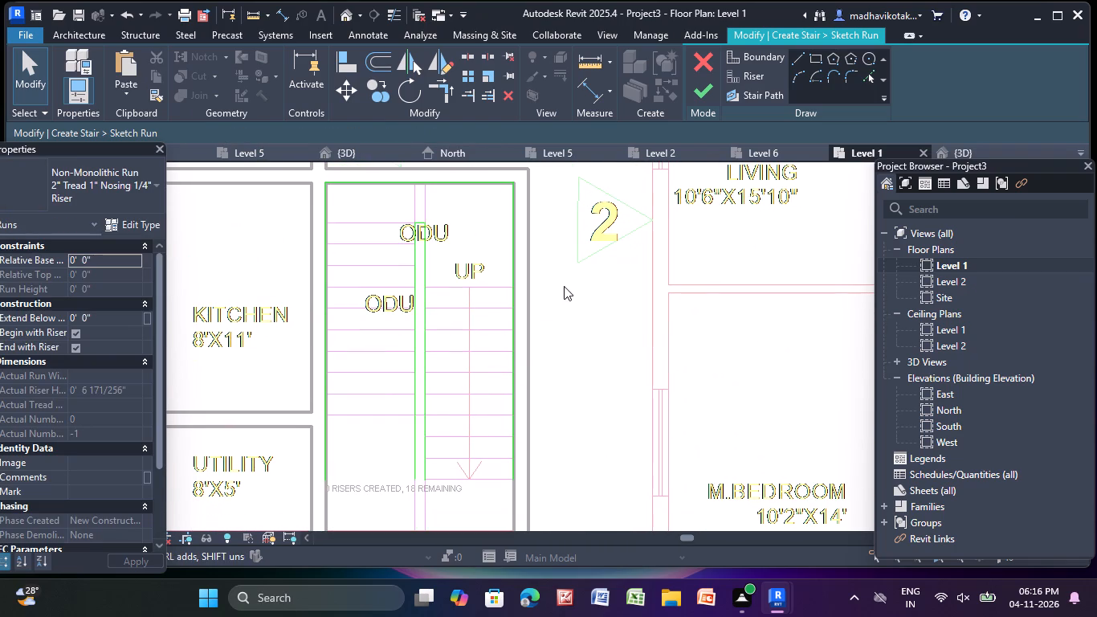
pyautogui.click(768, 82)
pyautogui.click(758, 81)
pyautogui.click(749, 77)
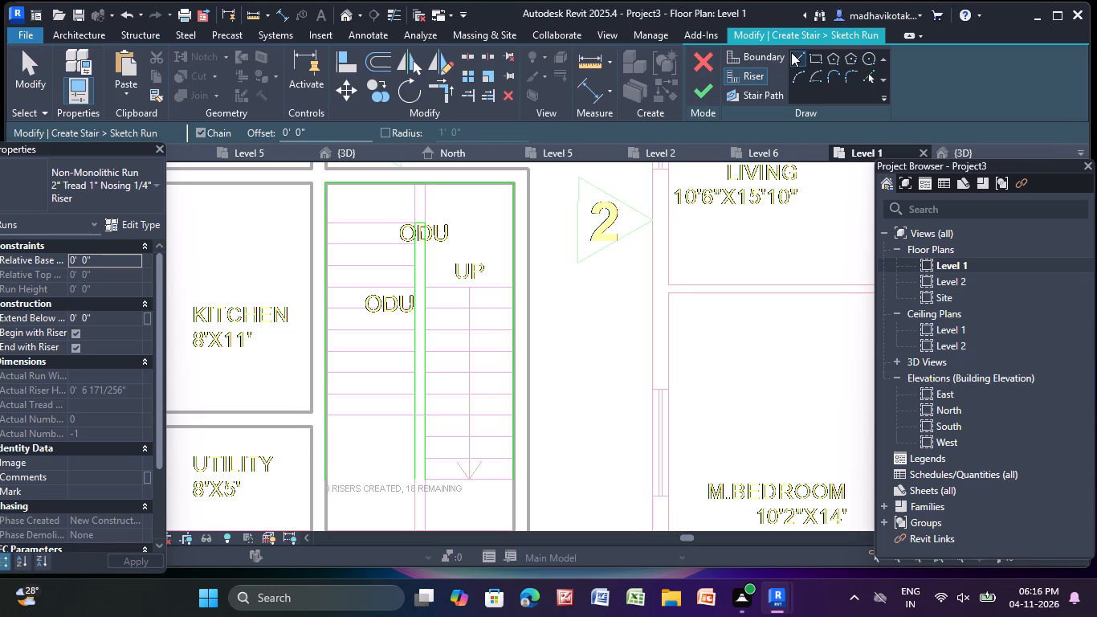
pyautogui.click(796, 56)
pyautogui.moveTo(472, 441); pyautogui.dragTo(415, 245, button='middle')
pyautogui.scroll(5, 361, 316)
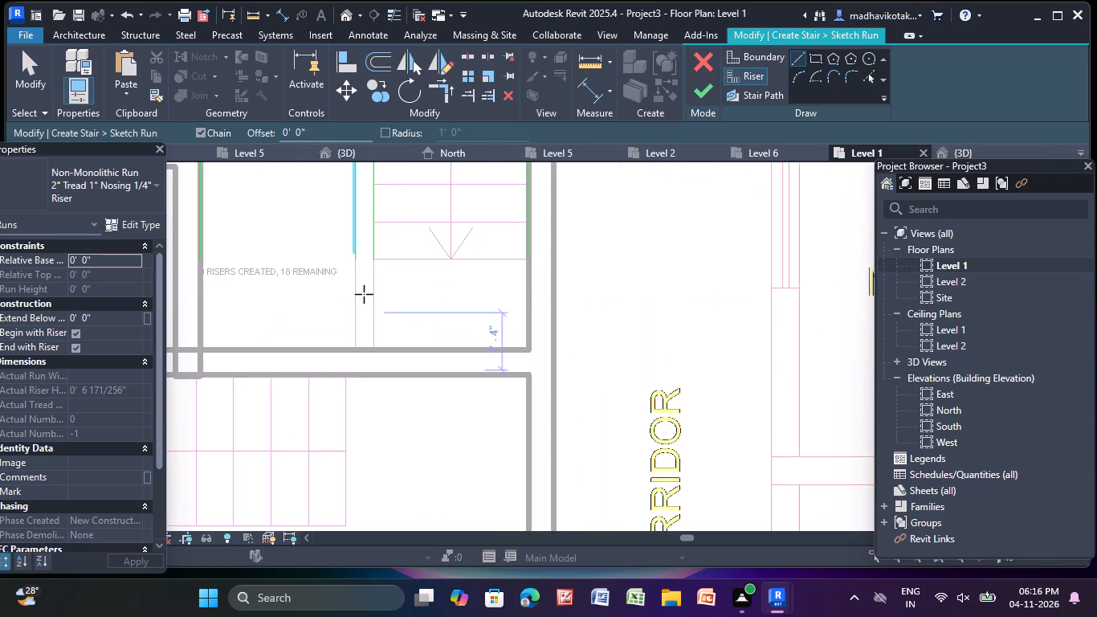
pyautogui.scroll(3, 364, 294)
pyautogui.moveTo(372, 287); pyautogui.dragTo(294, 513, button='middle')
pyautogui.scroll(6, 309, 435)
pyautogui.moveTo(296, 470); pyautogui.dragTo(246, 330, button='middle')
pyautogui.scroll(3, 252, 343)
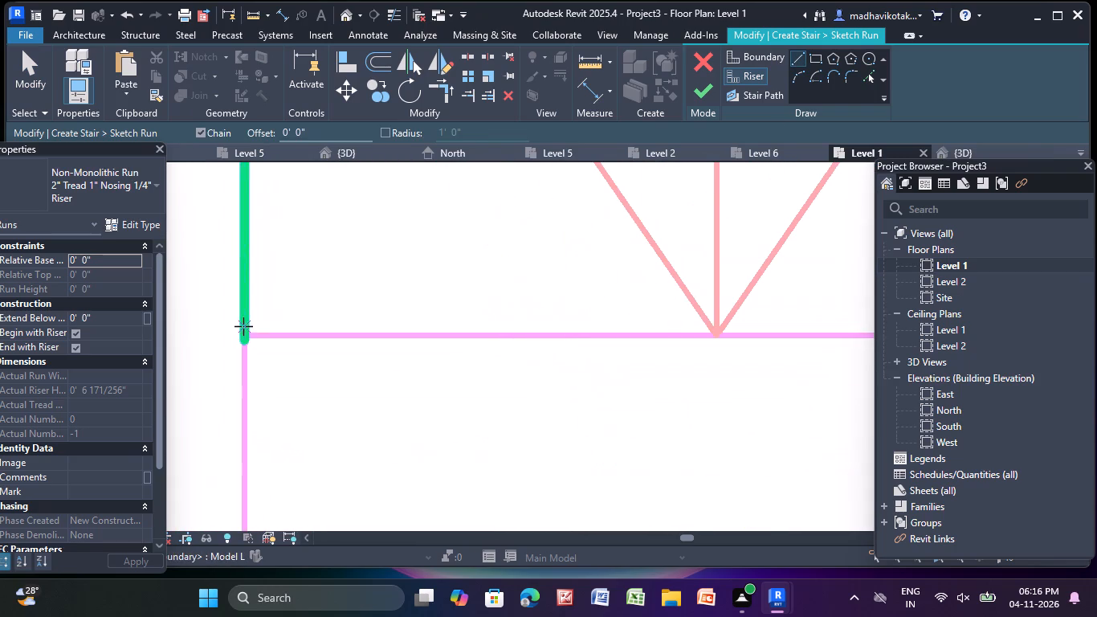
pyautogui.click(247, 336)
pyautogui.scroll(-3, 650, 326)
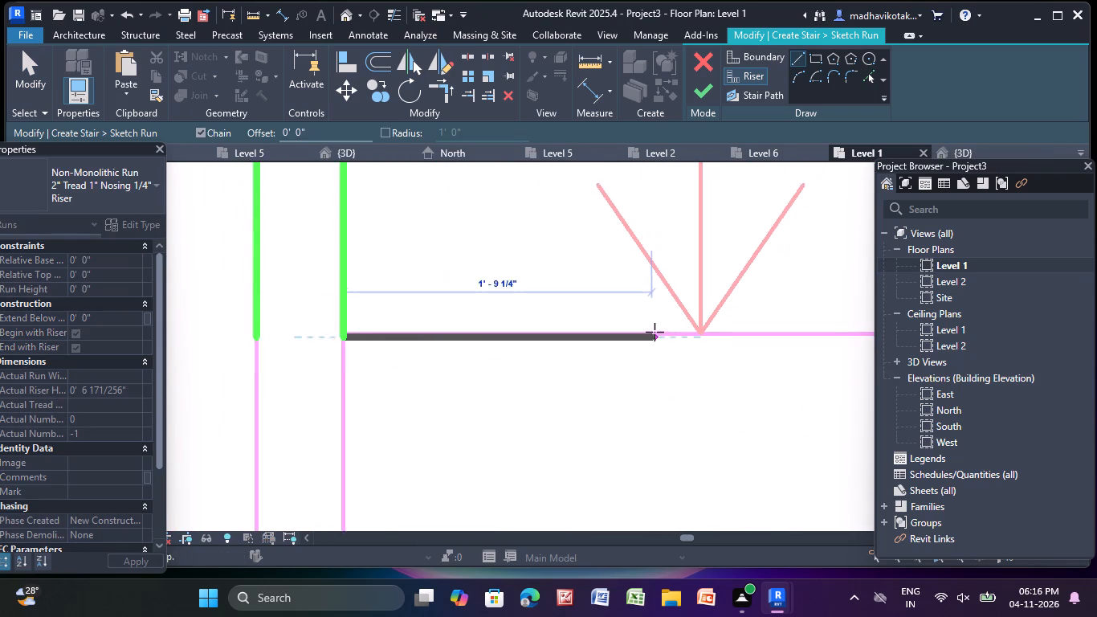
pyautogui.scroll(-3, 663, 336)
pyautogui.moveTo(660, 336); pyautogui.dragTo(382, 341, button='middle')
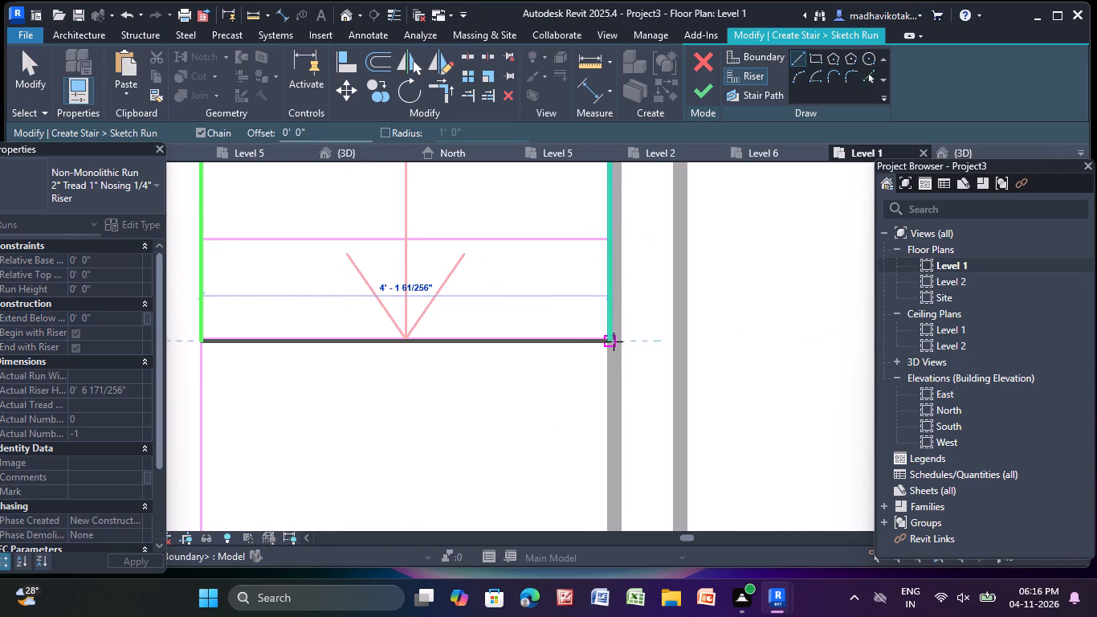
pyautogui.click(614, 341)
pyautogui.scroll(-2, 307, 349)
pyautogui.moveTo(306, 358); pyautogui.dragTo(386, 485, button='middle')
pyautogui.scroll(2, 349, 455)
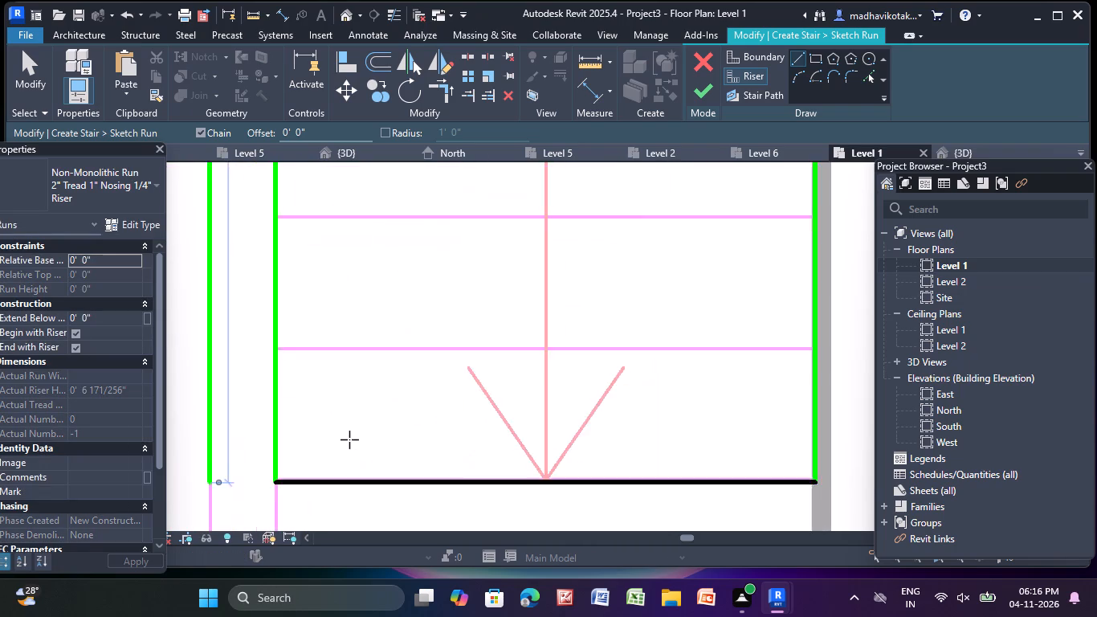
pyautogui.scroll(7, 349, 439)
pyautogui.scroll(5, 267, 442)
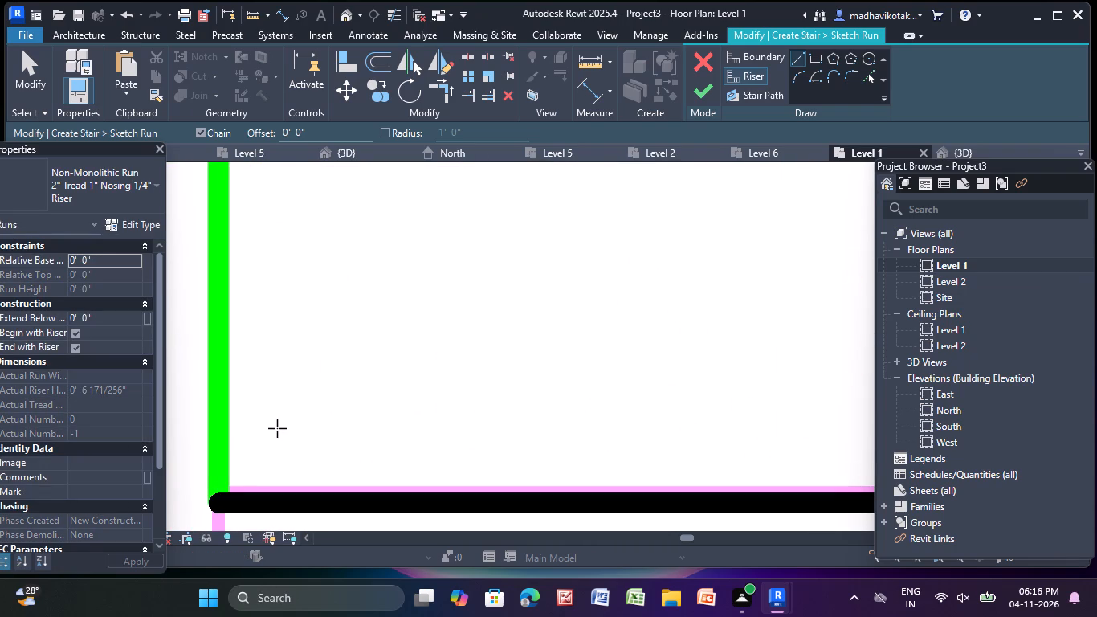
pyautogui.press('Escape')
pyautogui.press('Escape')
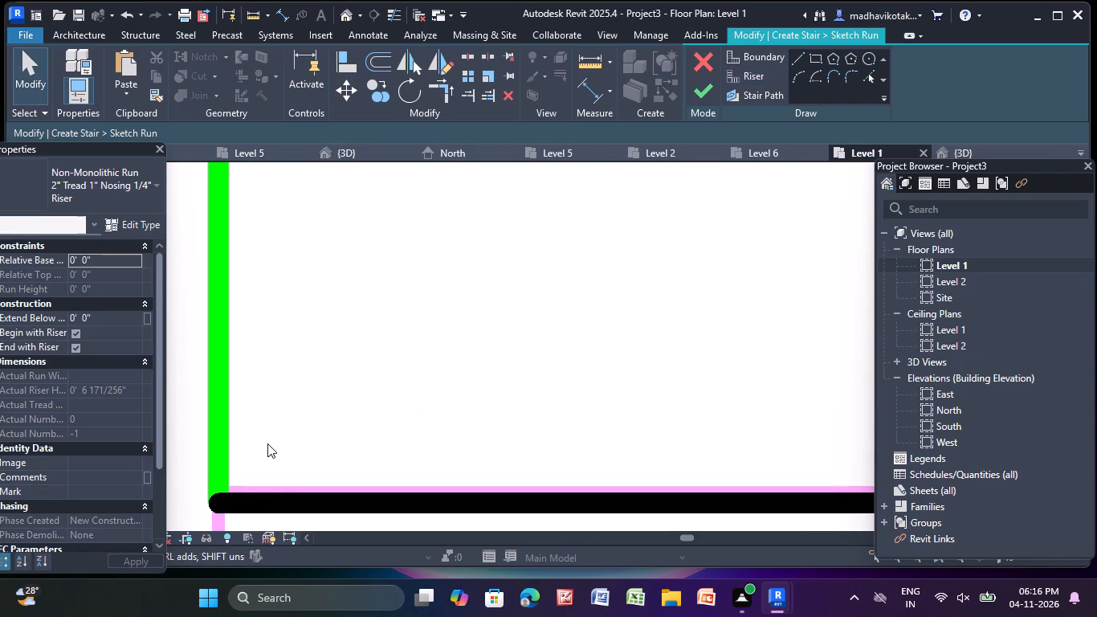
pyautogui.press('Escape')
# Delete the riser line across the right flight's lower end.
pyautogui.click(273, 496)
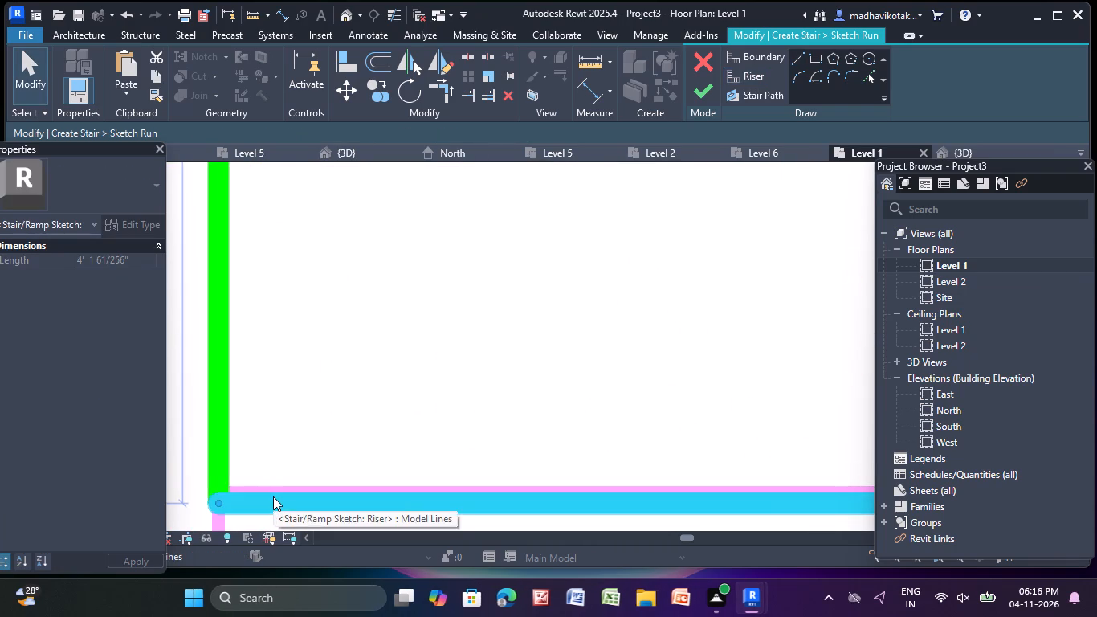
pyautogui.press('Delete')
# Shorten the right flight's inner boundary line so its lower end meets the floor plan's lowest tread line.
pyautogui.click(221, 498)
pyautogui.moveTo(225, 496); pyautogui.dragTo(195, 344, button='middle')
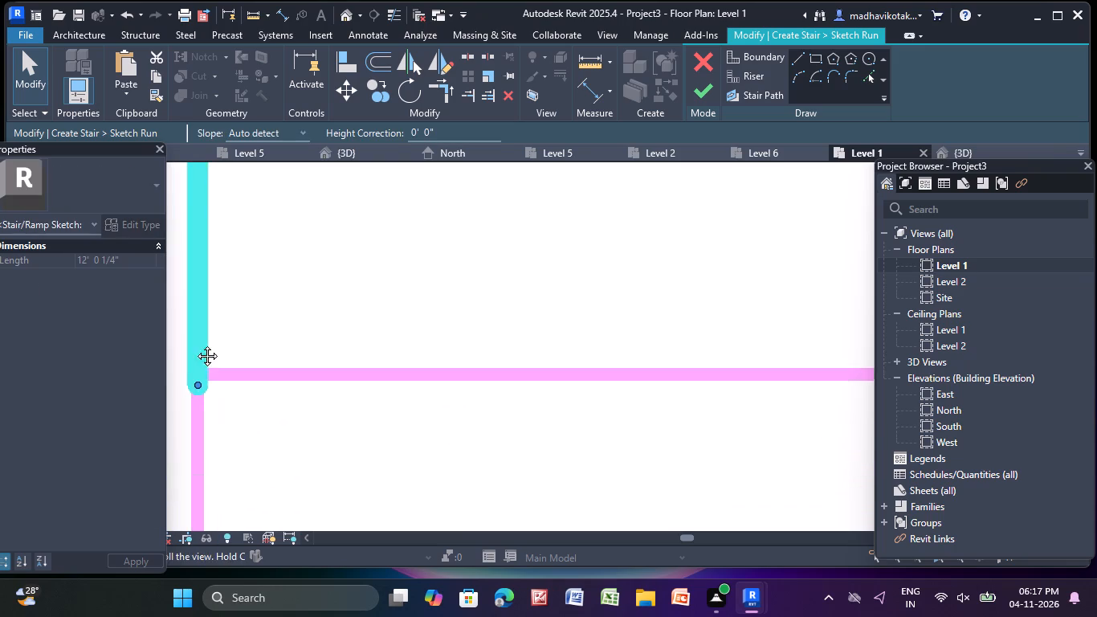
pyautogui.moveTo(195, 344); pyautogui.dragTo(195, 343, button='middle')
pyautogui.scroll(3, 195, 343)
pyautogui.moveTo(210, 342); pyautogui.dragTo(336, 431, button='middle')
pyautogui.scroll(1, 337, 431)
pyautogui.moveTo(304, 443); pyautogui.dragTo(308, 425)
pyautogui.press('Escape')
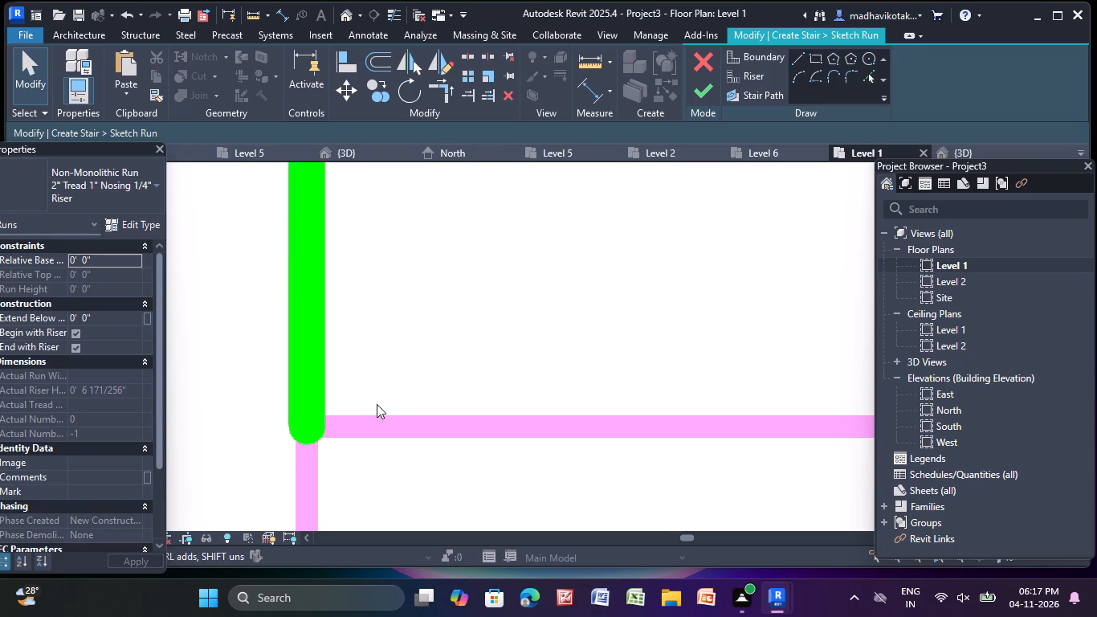
# Shorten the right flight's outer boundary line so its lower end aligns with the floor plan's lowest tread line.
pyautogui.scroll(-11, 377, 404)
pyautogui.moveTo(594, 427); pyautogui.dragTo(43, 369, button='middle')
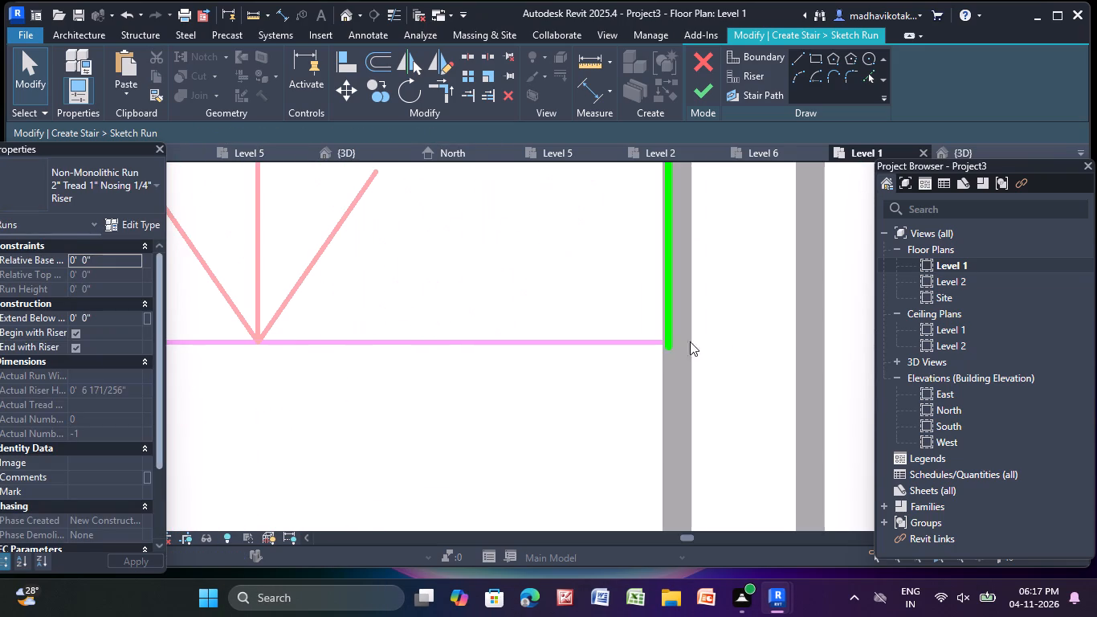
pyautogui.click(666, 337)
pyautogui.scroll(9, 665, 346)
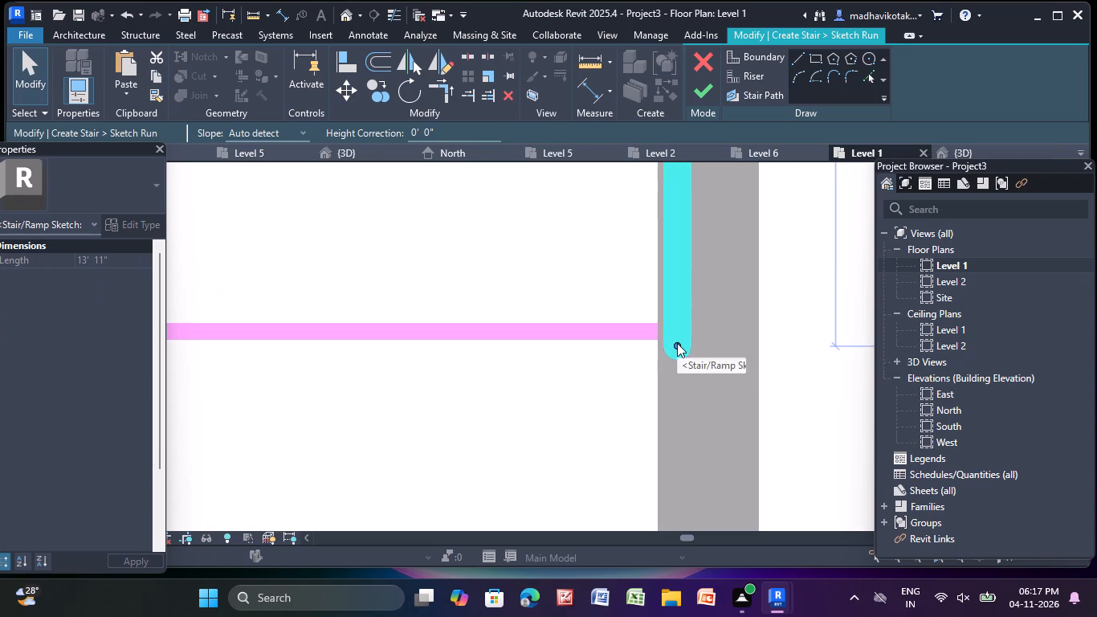
pyautogui.moveTo(677, 343); pyautogui.dragTo(676, 336)
pyautogui.press('Escape')
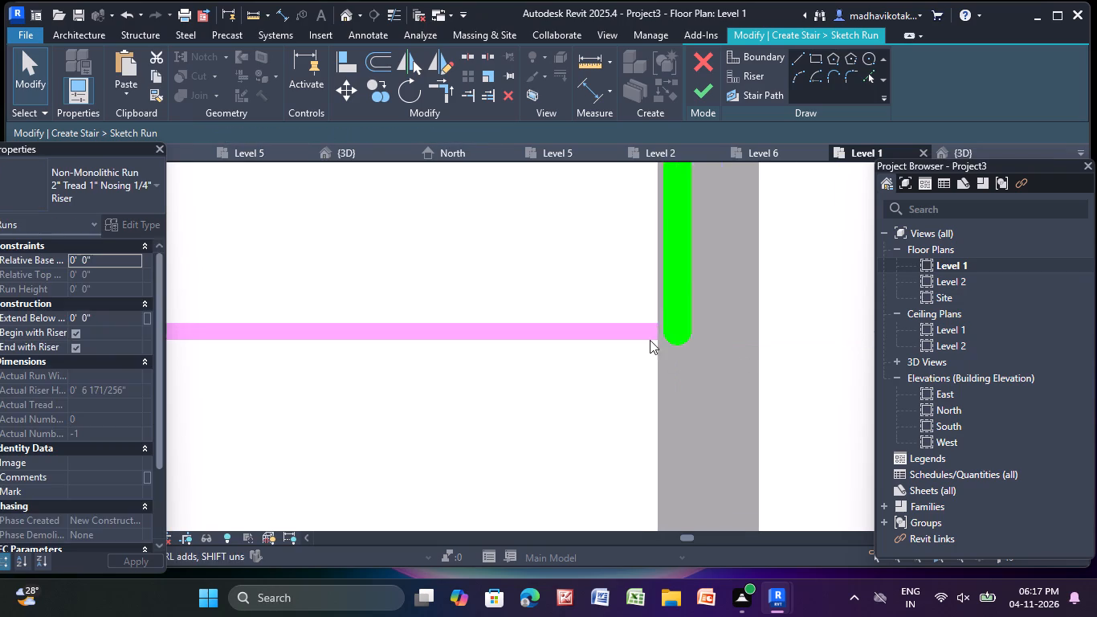
# Sketch a riser line, about 4'-1", along the right flight's lowest tread line between its inner and outer boundary lines.
pyautogui.scroll(-6, 647, 340)
pyautogui.click(799, 55)
pyautogui.scroll(-4, 533, 373)
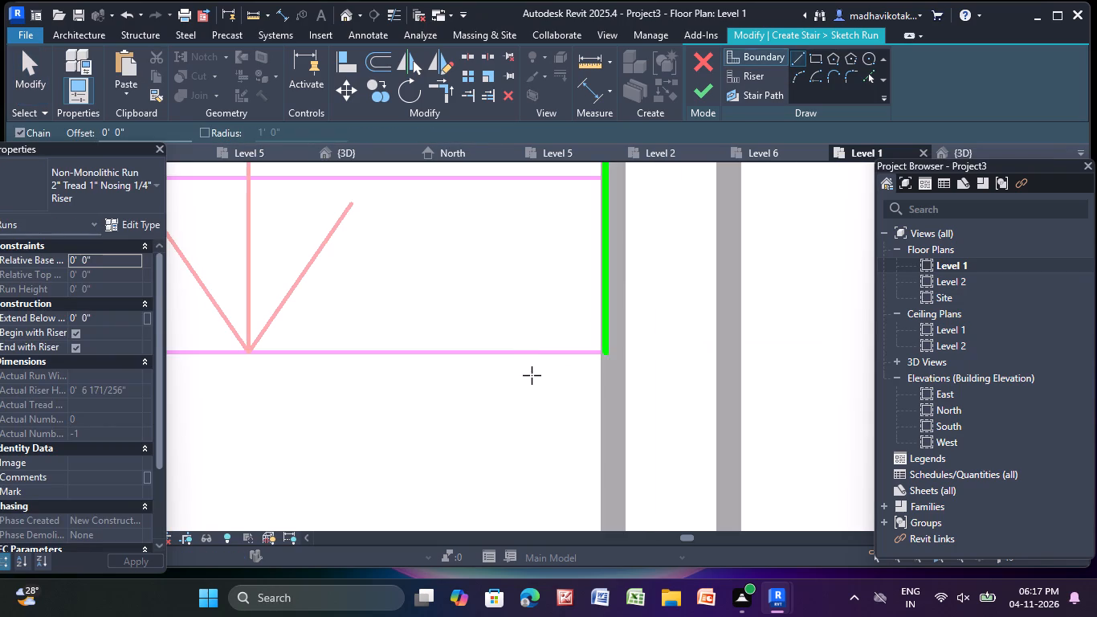
pyautogui.click(748, 73)
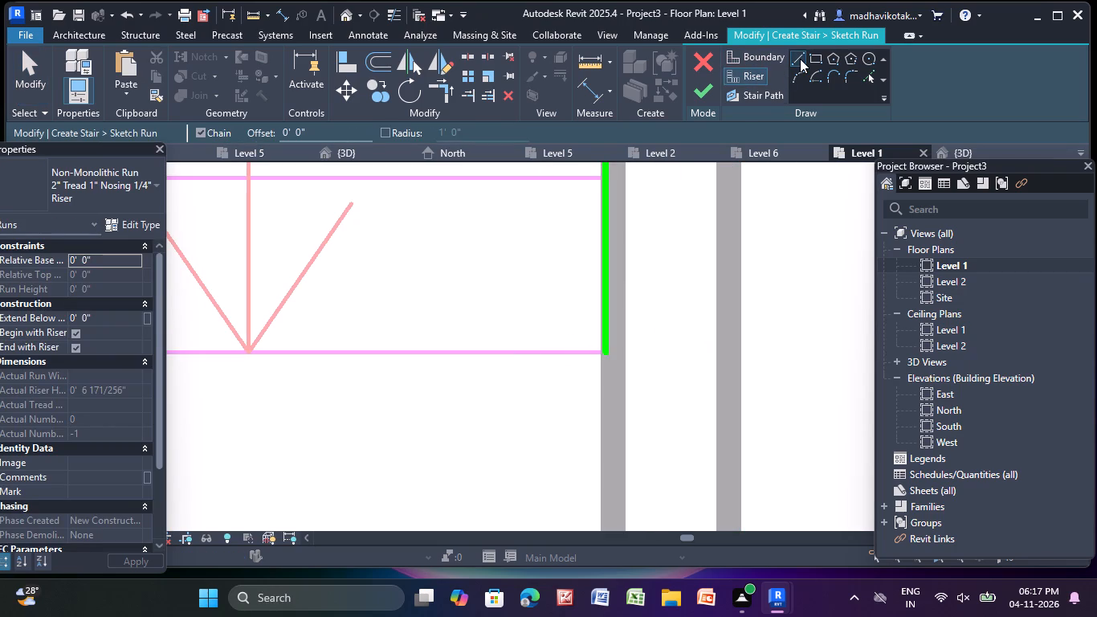
pyautogui.click(794, 62)
pyautogui.scroll(-4, 461, 520)
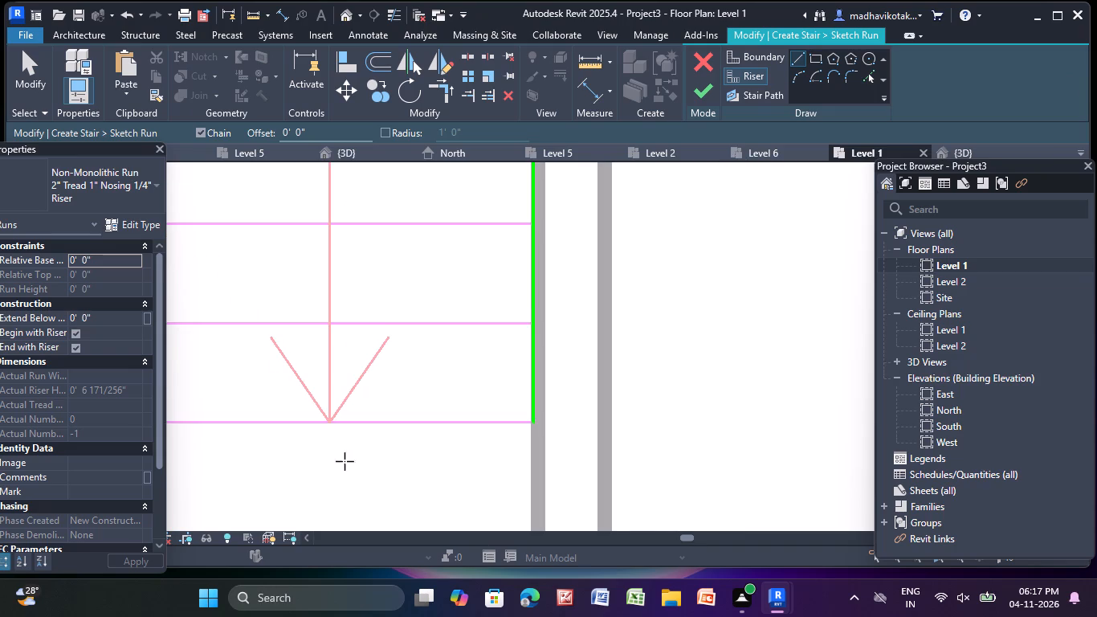
pyautogui.moveTo(339, 457); pyautogui.dragTo(699, 415, button='middle')
pyautogui.scroll(12, 475, 368)
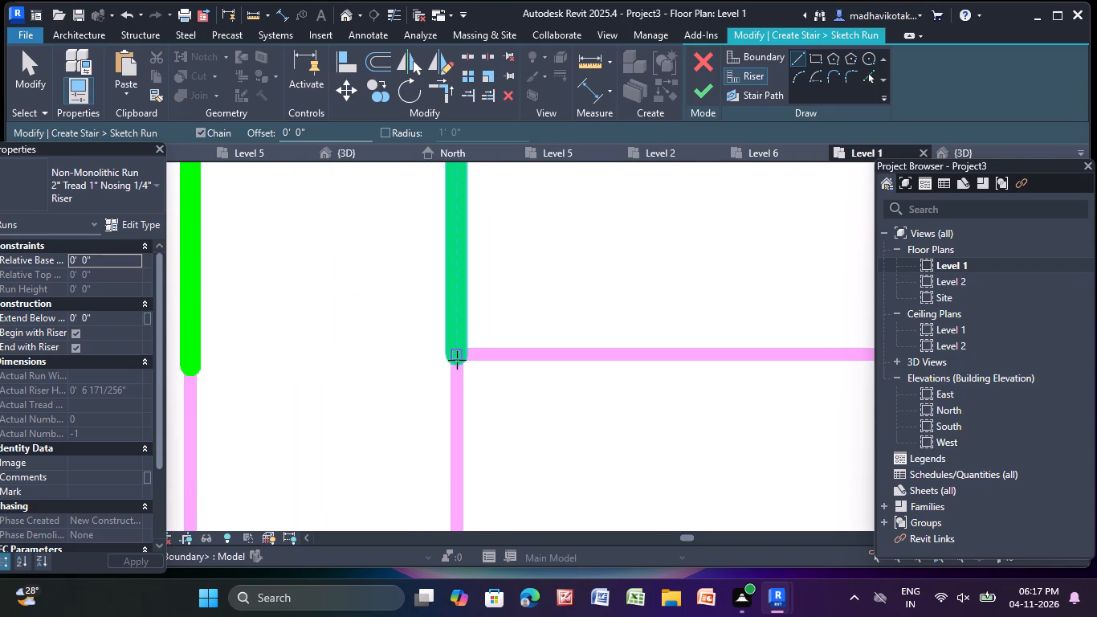
pyautogui.click(460, 355)
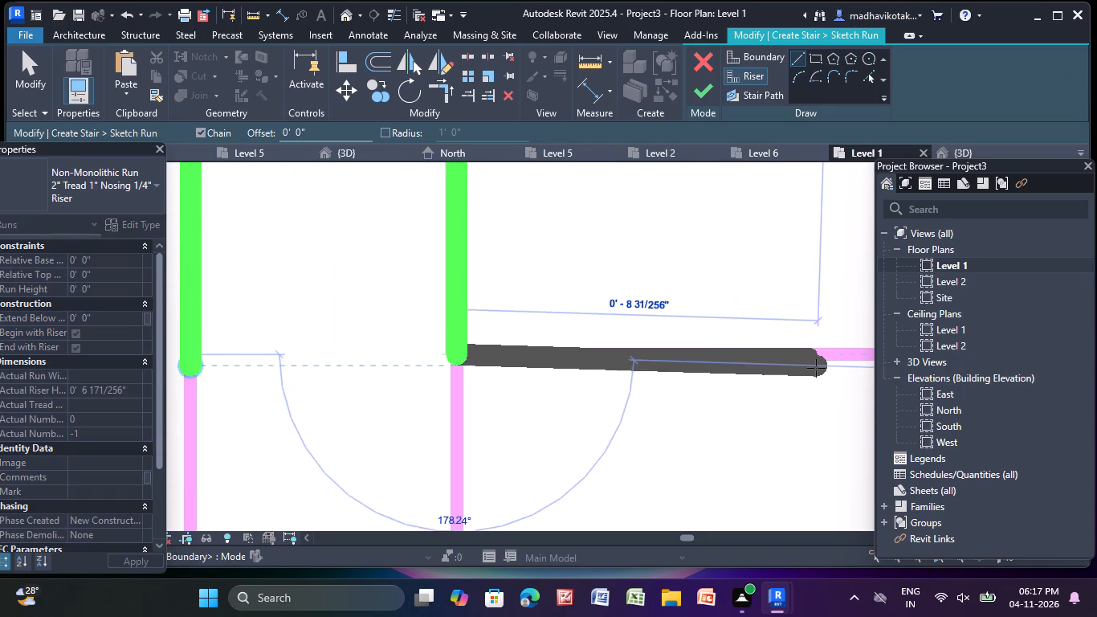
pyautogui.scroll(-3, 816, 367)
pyautogui.moveTo(814, 367); pyautogui.dragTo(301, 371, button='middle')
pyautogui.scroll(-1, 301, 371)
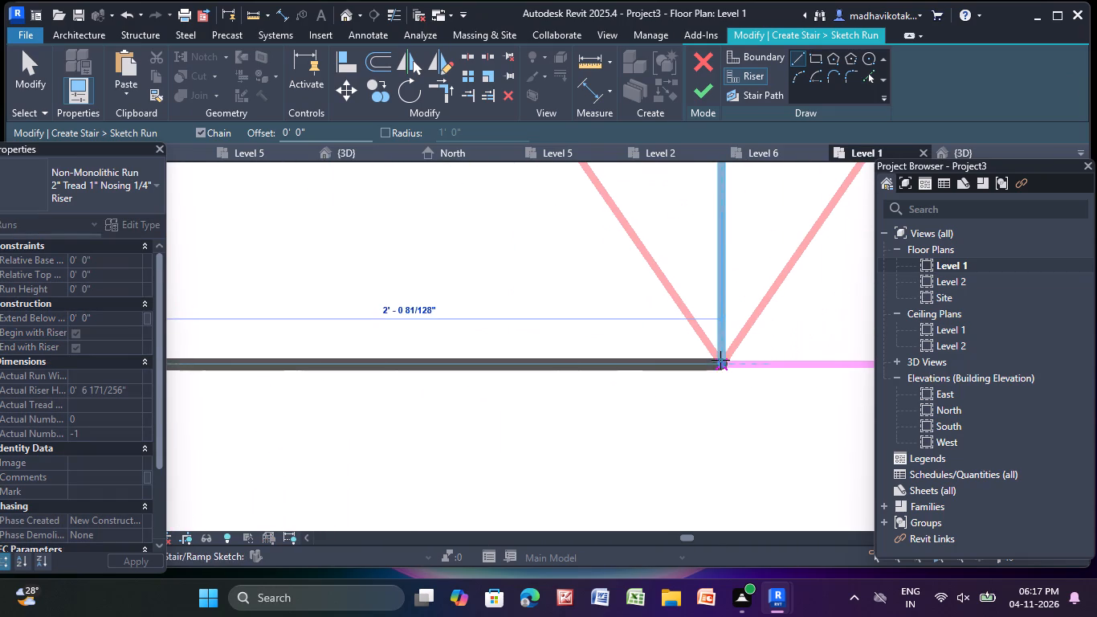
pyautogui.scroll(-3, 720, 360)
pyautogui.moveTo(717, 361); pyautogui.dragTo(304, 352, button='middle')
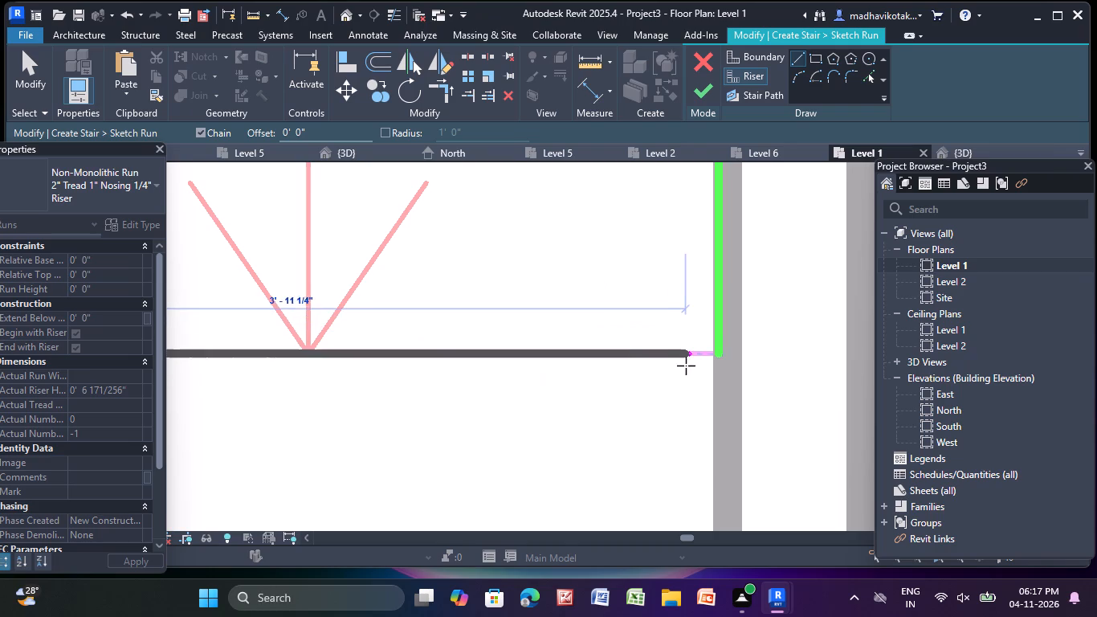
pyautogui.click(719, 356)
# Sketch a second riser line across the right flight over the tread line 1'-0" above the lowest riser.
pyautogui.scroll(-4, 362, 289)
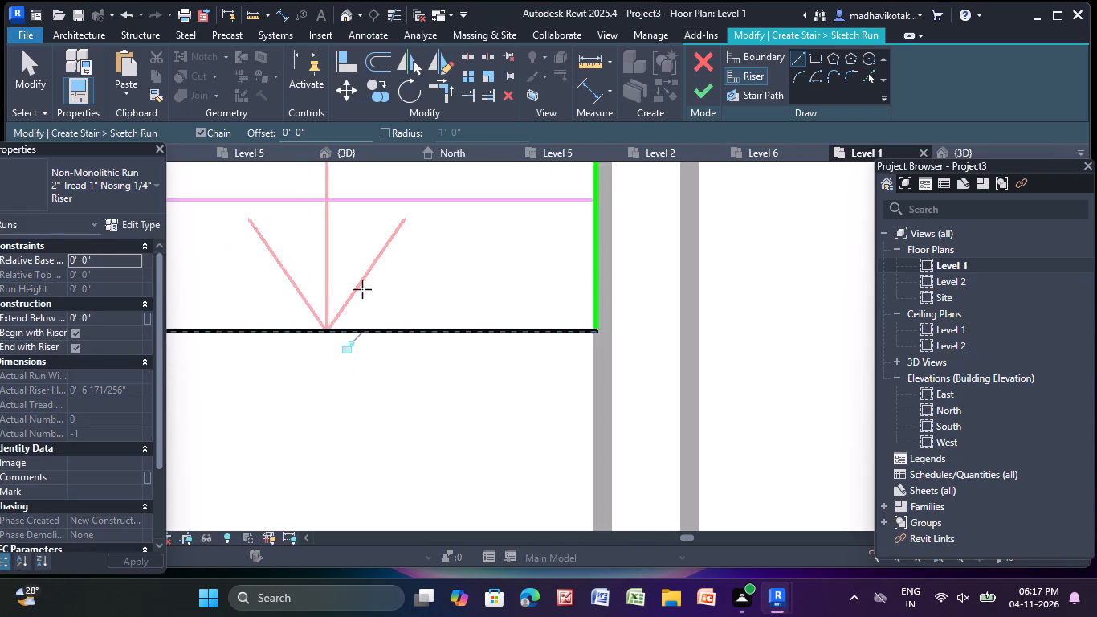
pyautogui.moveTo(363, 293); pyautogui.dragTo(470, 479, button='middle')
pyautogui.scroll(4, 225, 396)
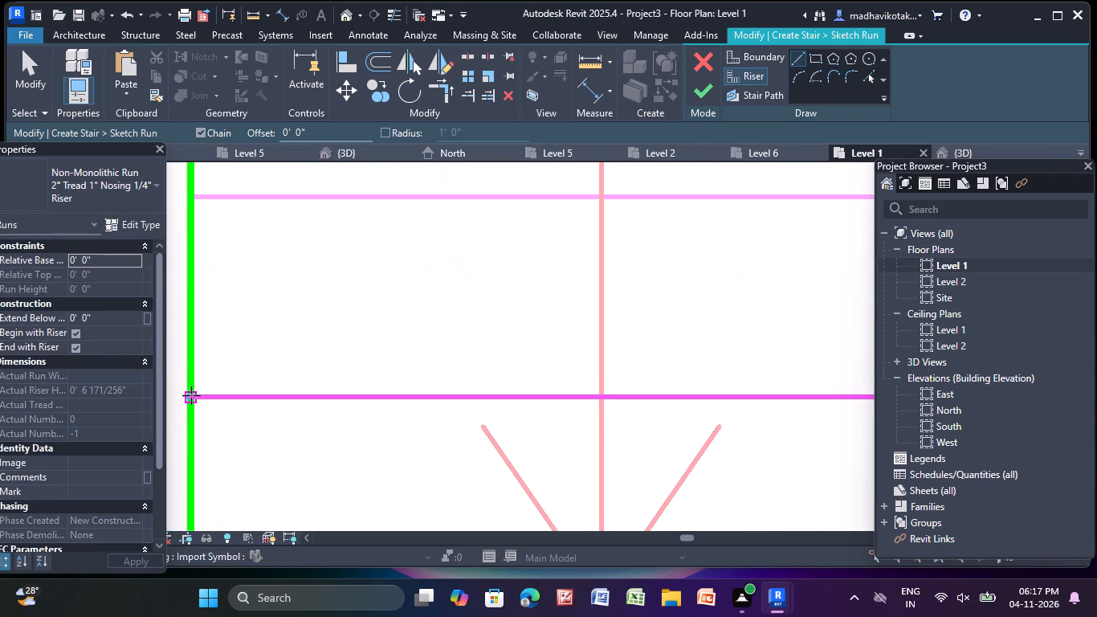
pyautogui.click(191, 395)
pyautogui.scroll(-4, 626, 390)
pyautogui.moveTo(626, 390); pyautogui.dragTo(625, 390, button='middle')
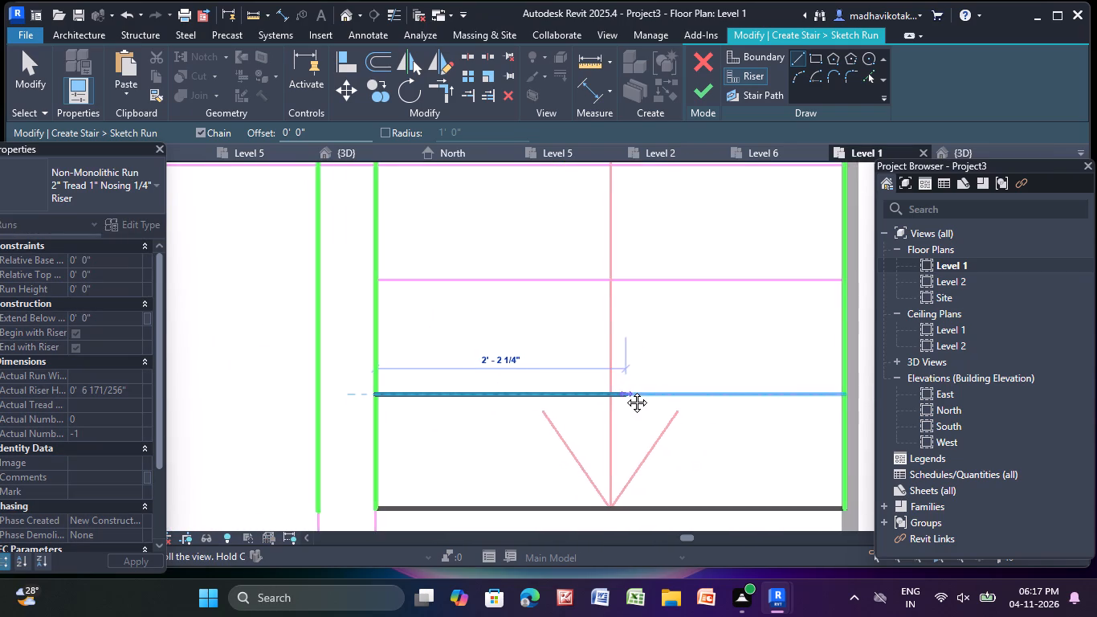
pyautogui.moveTo(625, 390); pyautogui.dragTo(460, 382, button='middle')
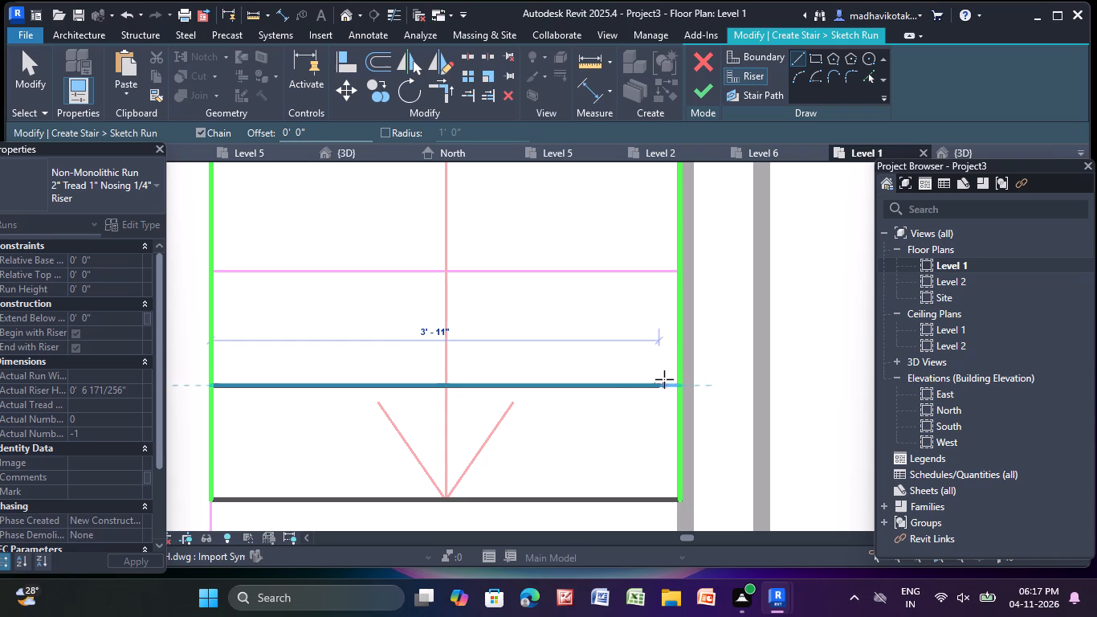
pyautogui.click(682, 384)
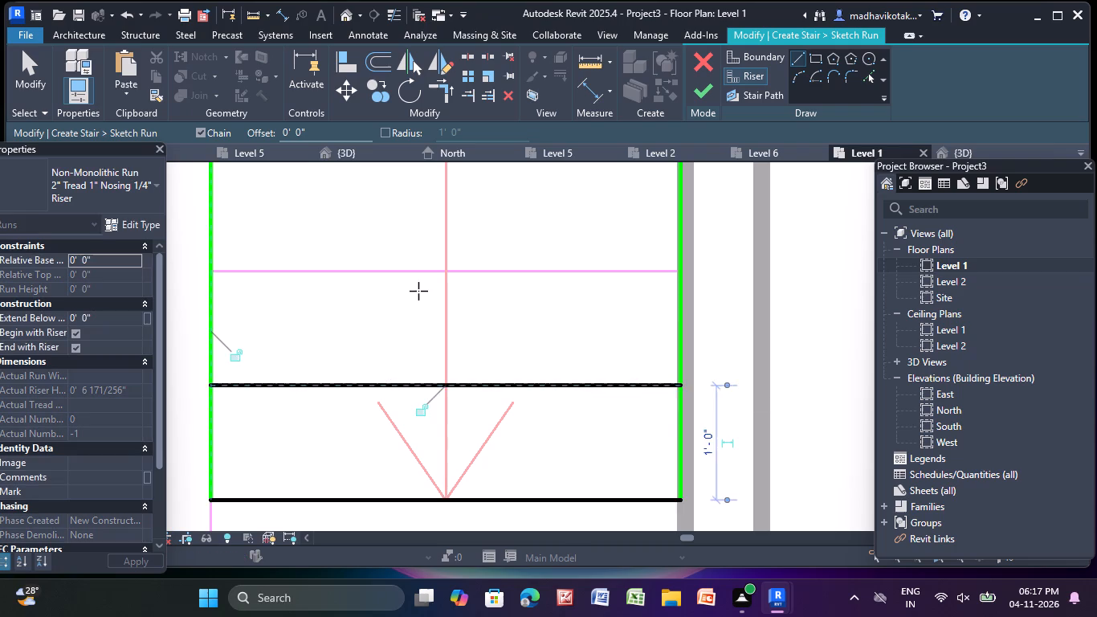
# Sketch a third riser line across the right flight over the next tread line up, between both boundary lines.
pyautogui.scroll(-3, 418, 291)
pyautogui.moveTo(421, 304); pyautogui.dragTo(464, 367, button='middle')
pyautogui.scroll(6, 358, 383)
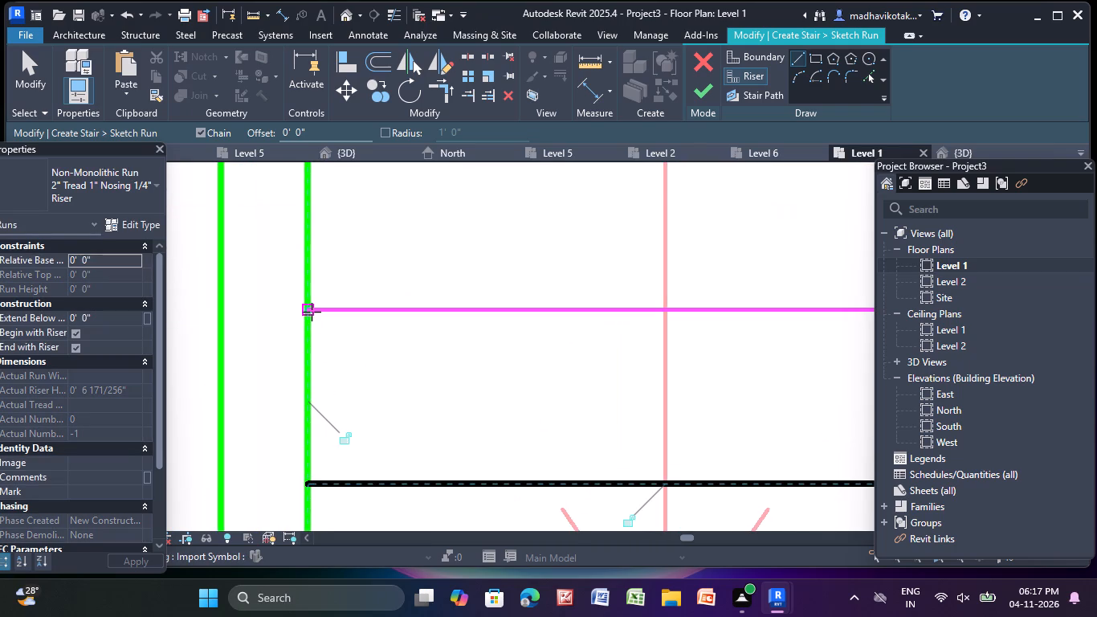
pyautogui.click(307, 308)
pyautogui.scroll(-5, 643, 318)
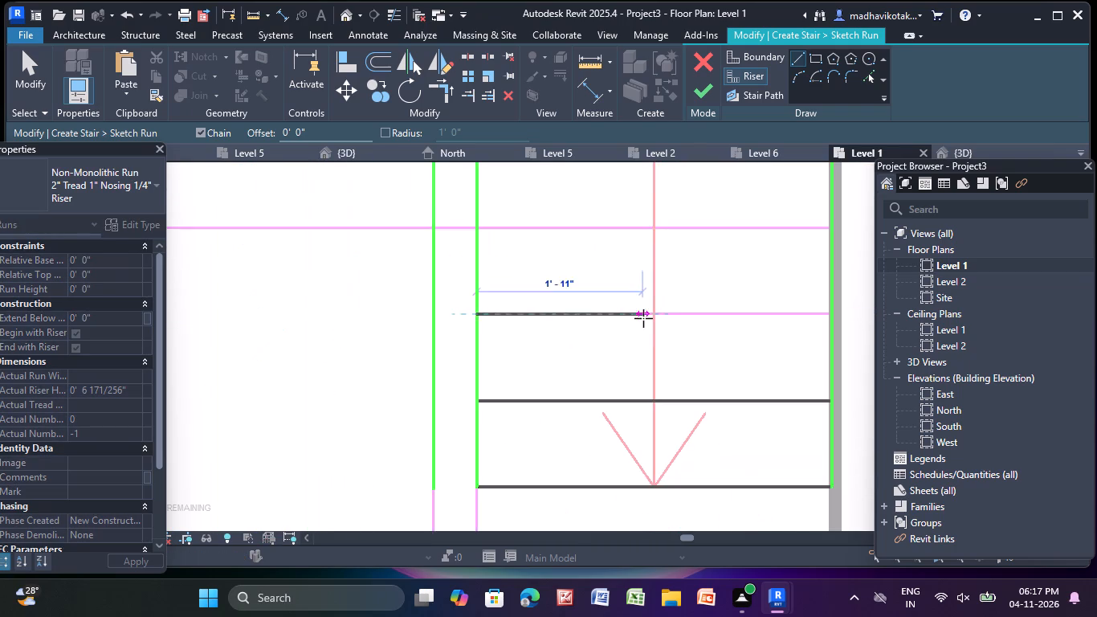
pyautogui.scroll(1, 626, 325)
pyautogui.moveTo(536, 359); pyautogui.dragTo(330, 398, button='middle')
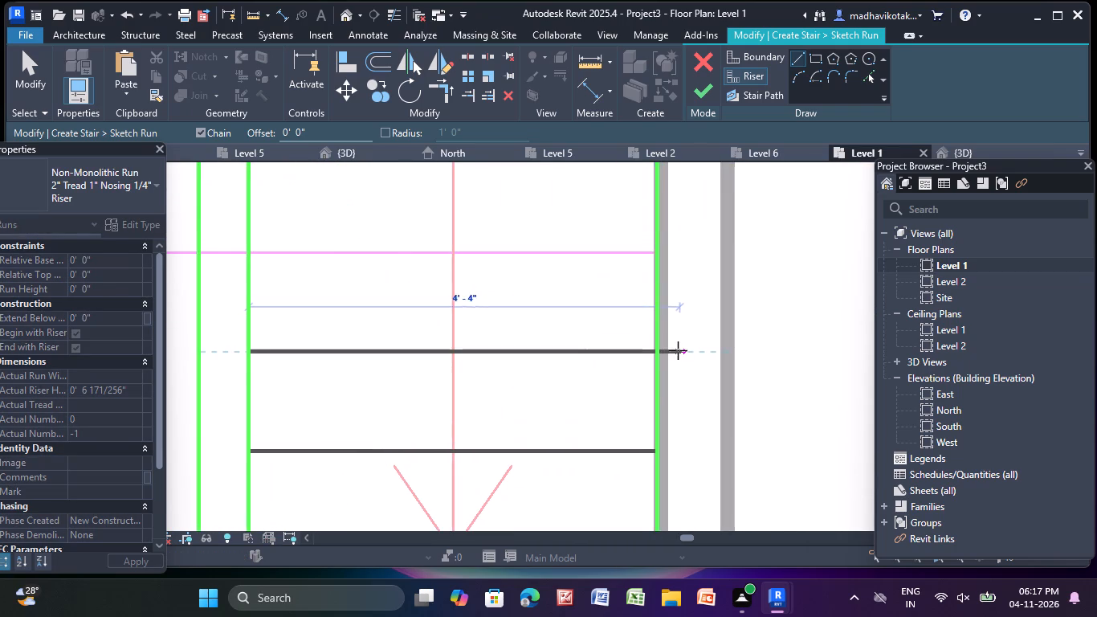
pyautogui.click(660, 350)
# Sketch three more riser lines, 1'-0" apart, across the right flight over the next three tread lines up.
pyautogui.scroll(-1, 470, 292)
pyautogui.moveTo(475, 298); pyautogui.dragTo(586, 402, button='middle')
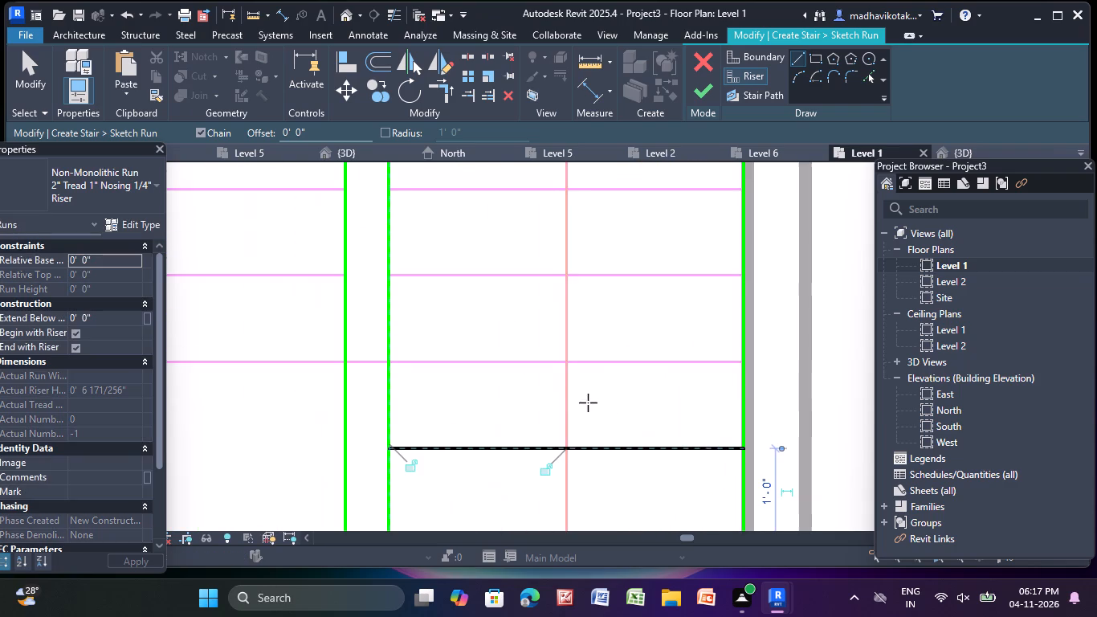
pyautogui.click(382, 362)
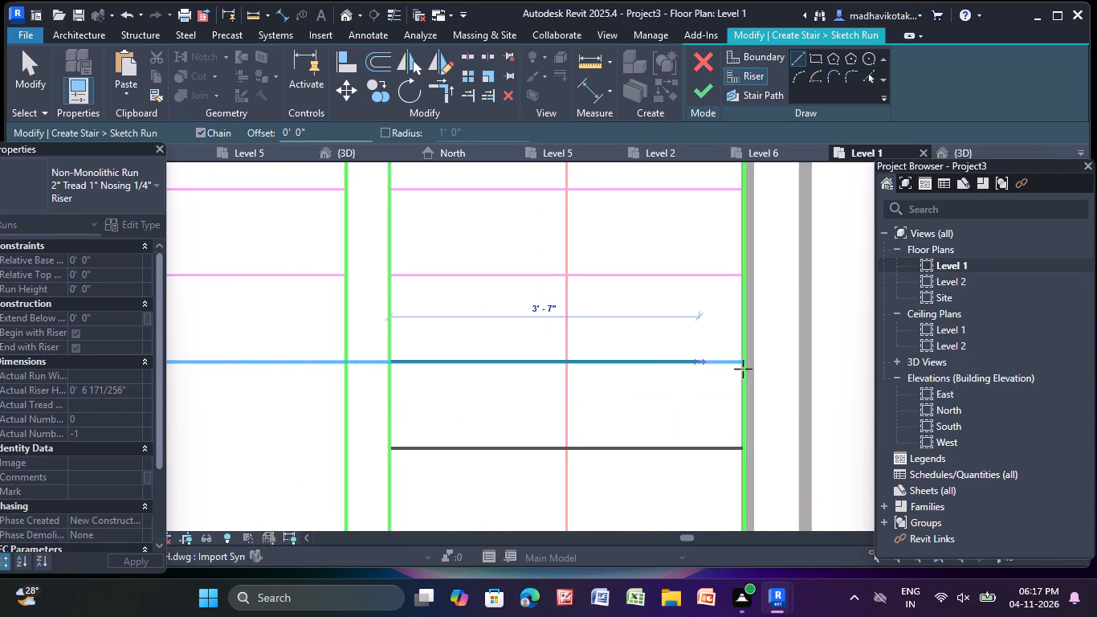
pyautogui.click(748, 360)
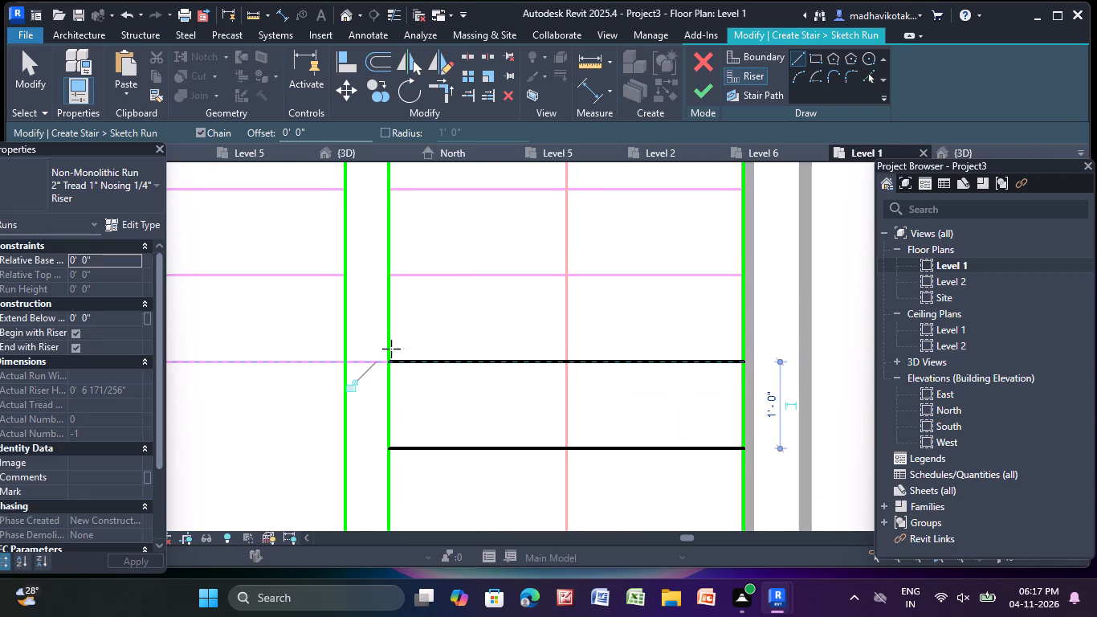
pyautogui.moveTo(369, 374); pyautogui.dragTo(294, 464, button='middle')
pyautogui.click(315, 363)
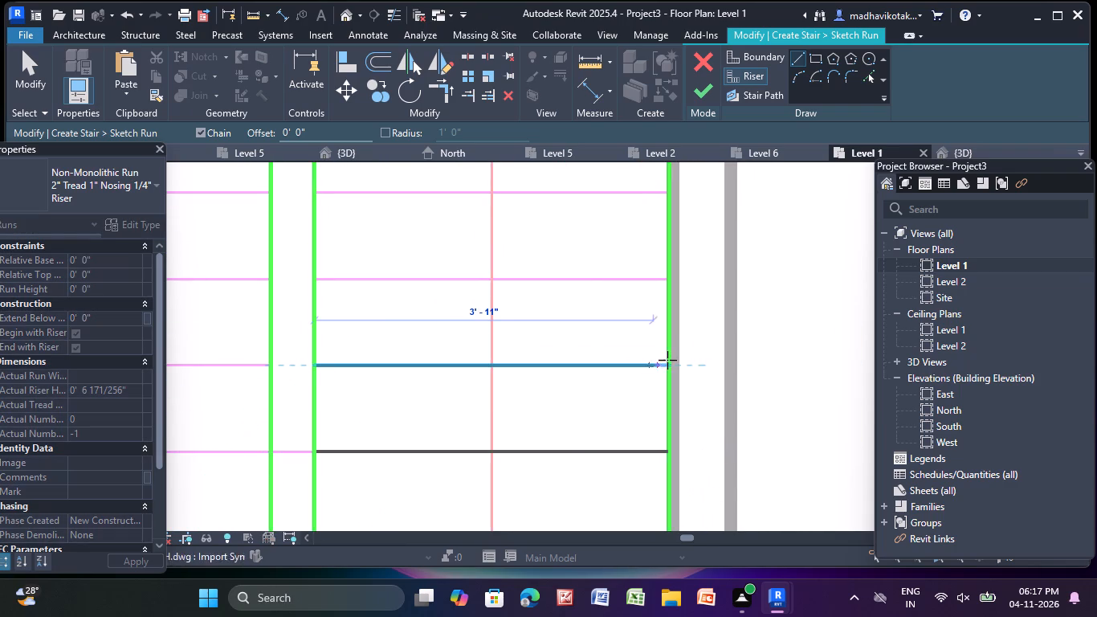
pyautogui.click(670, 366)
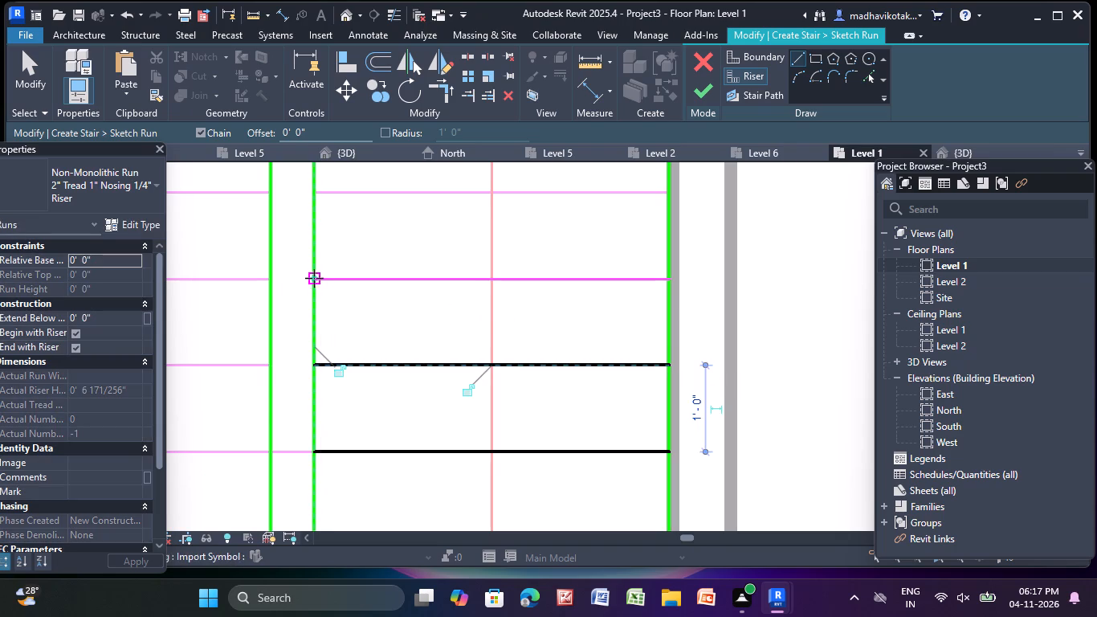
pyautogui.click(314, 278)
pyautogui.click(671, 280)
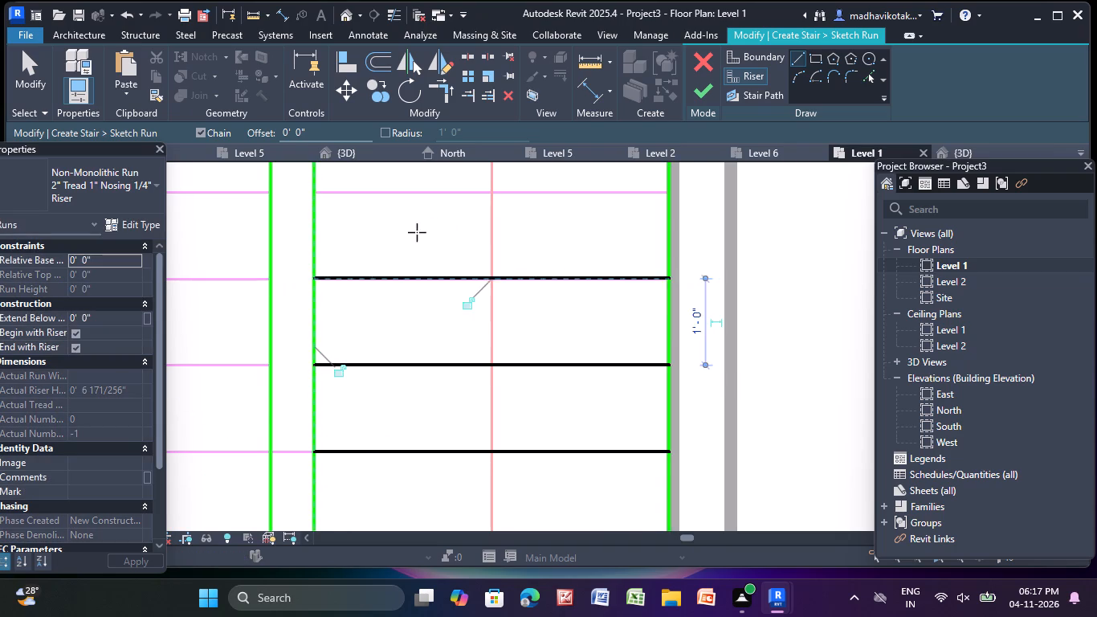
# Sketch four more riser lines, 1'-0" apart, across the right flight, ending at the top tread line just below the UP label.
pyautogui.scroll(-1, 416, 232)
pyautogui.moveTo(413, 232); pyautogui.dragTo(372, 389, button='middle')
pyautogui.click(289, 352)
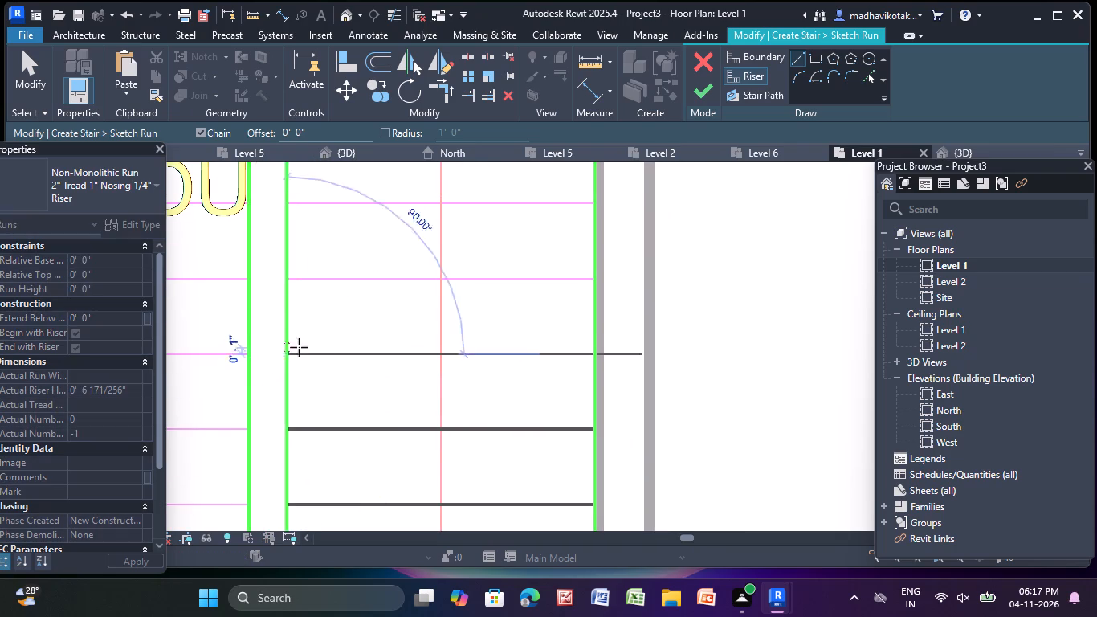
pyautogui.click(596, 353)
pyautogui.click(291, 277)
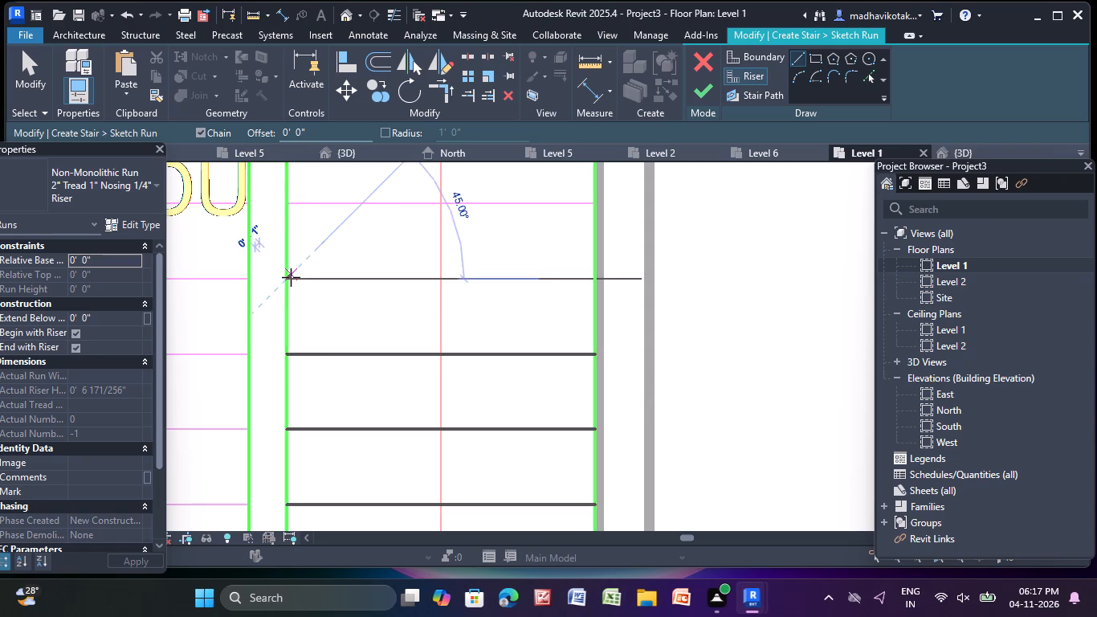
pyautogui.click(600, 280)
pyautogui.moveTo(434, 243); pyautogui.dragTo(407, 383, button='middle')
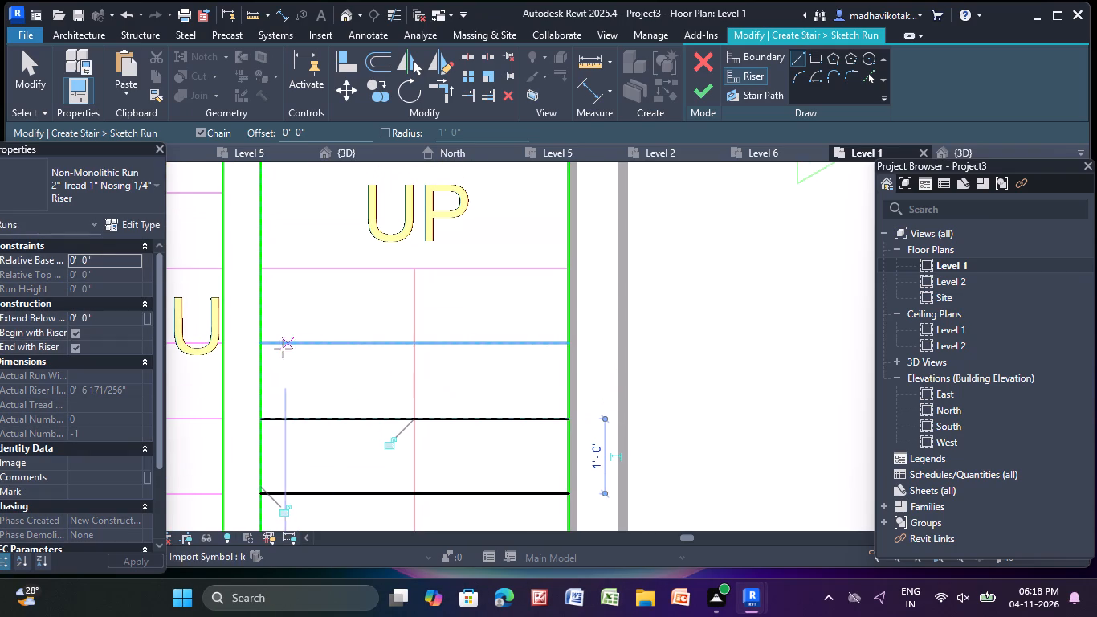
pyautogui.click(259, 342)
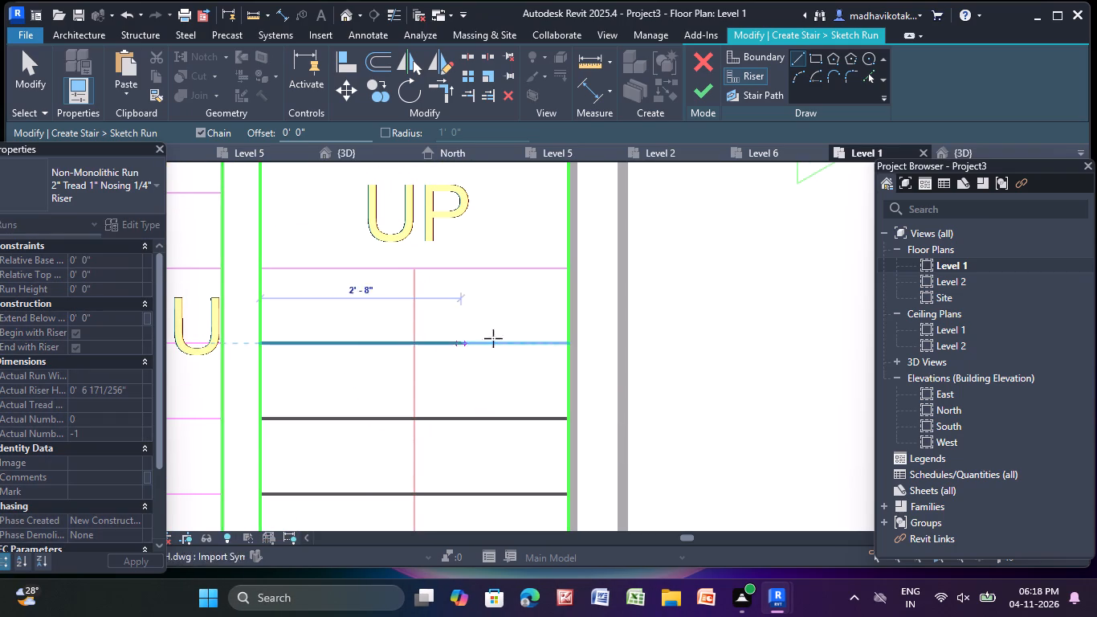
pyautogui.click(571, 341)
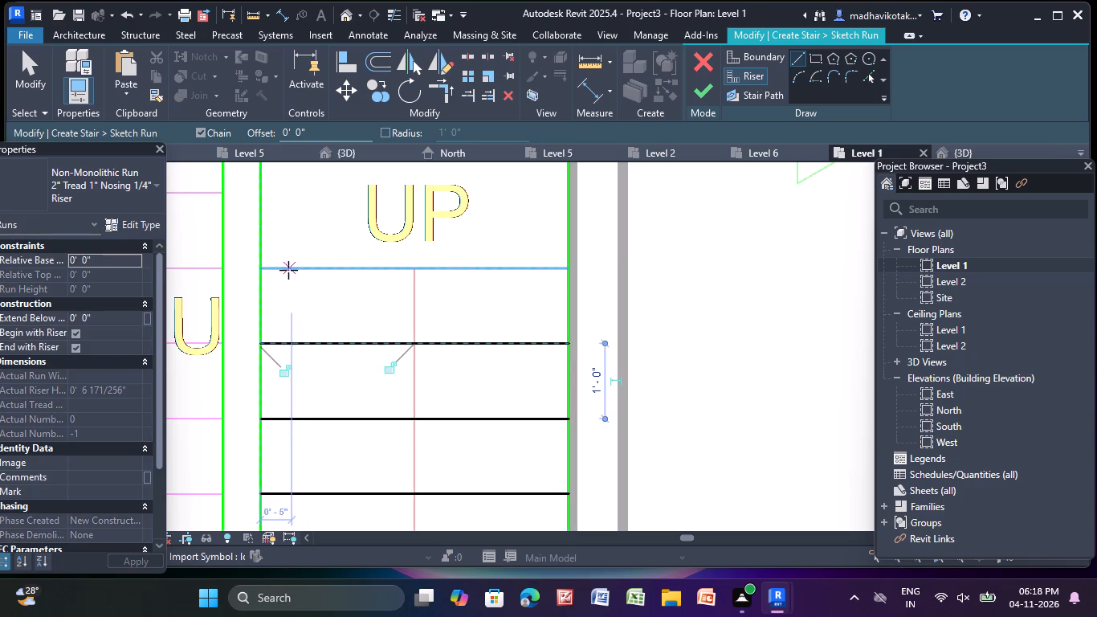
pyautogui.click(261, 264)
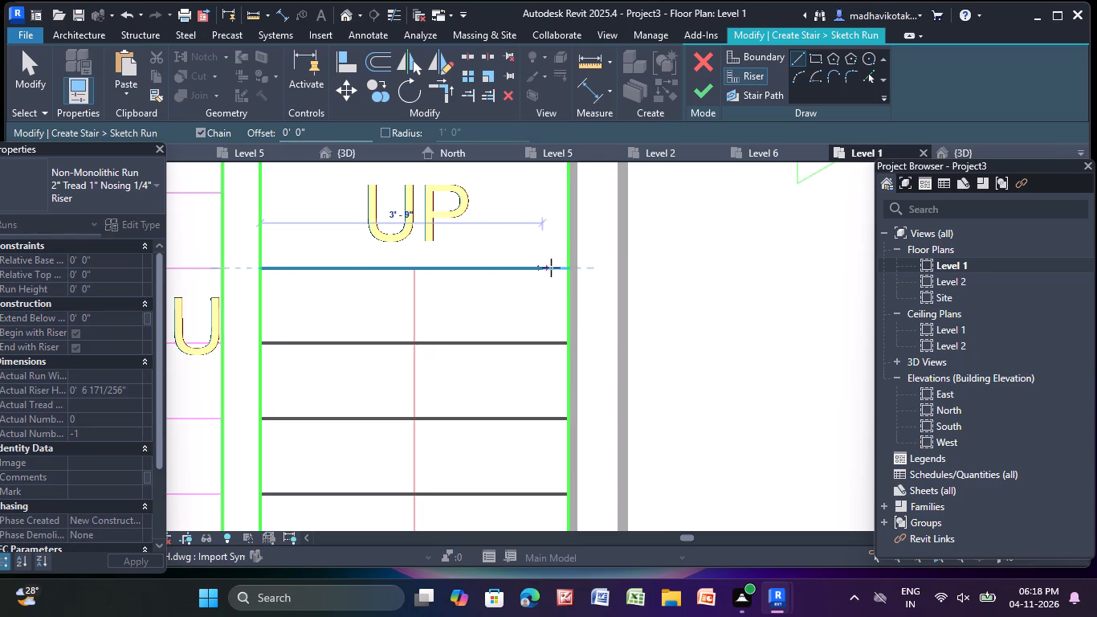
pyautogui.click(576, 266)
# Add three riser lines above the right flight's topmost riser using Pick Lines with a 1' offset, ending level with the inner boundary's top.
pyautogui.scroll(-3, 403, 231)
pyautogui.moveTo(399, 236); pyautogui.dragTo(426, 429, button='middle')
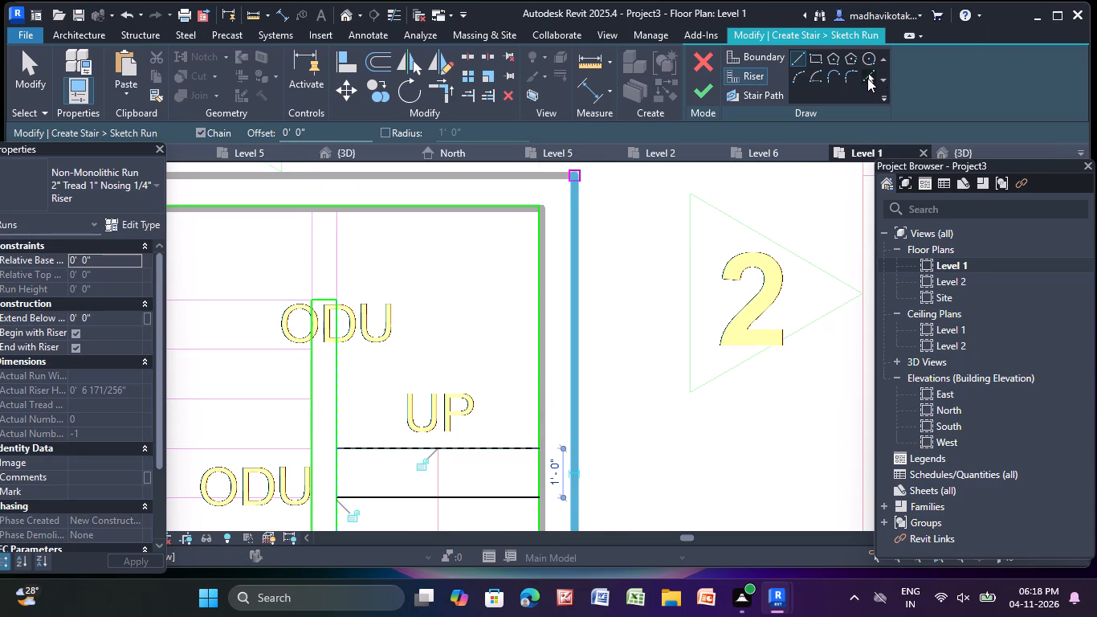
pyautogui.click(867, 78)
pyautogui.click(264, 127)
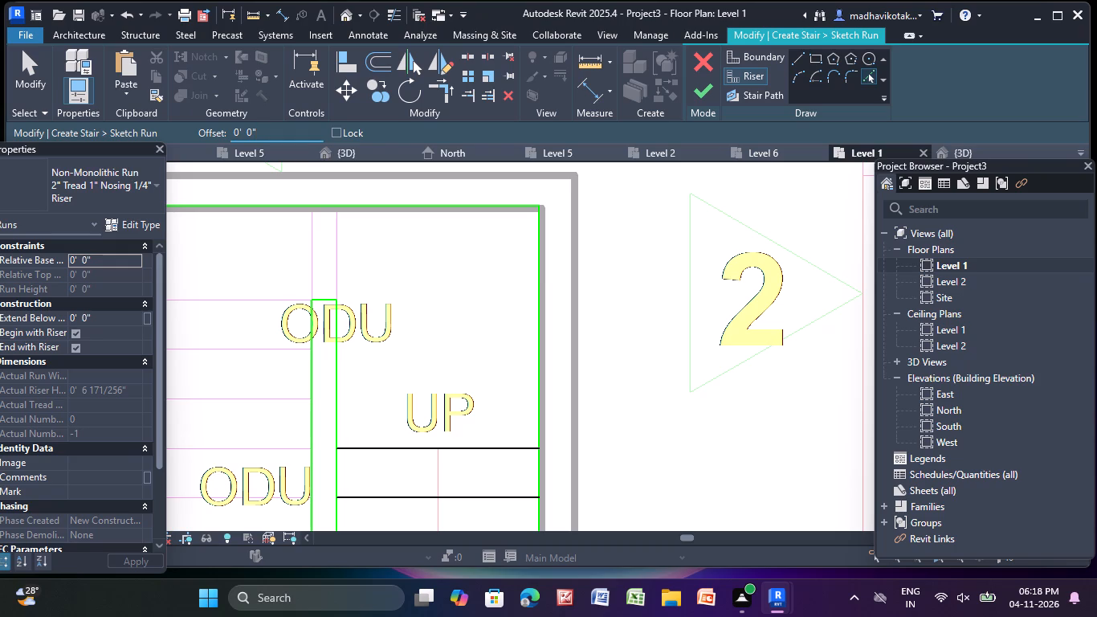
pyautogui.press('BackSpace')
pyautogui.press('BackSpace')
pyautogui.press('BackSpace')
pyautogui.press('BackSpace')
pyautogui.press('BackSpace')
pyautogui.press('BackSpace')
pyautogui.press('BackSpace')
pyautogui.press('BackSpace')
pyautogui.press('BackSpace')
pyautogui.press('BackSpace')
pyautogui.press('BackSpace')
pyautogui.press('BackSpace')
pyautogui.press('BackSpace')
pyautogui.press('BackSpace')
pyautogui.press('BackSpace')
pyautogui.press('1')
pyautogui.press("'")
pyautogui.press('Return')
pyautogui.click(459, 448)
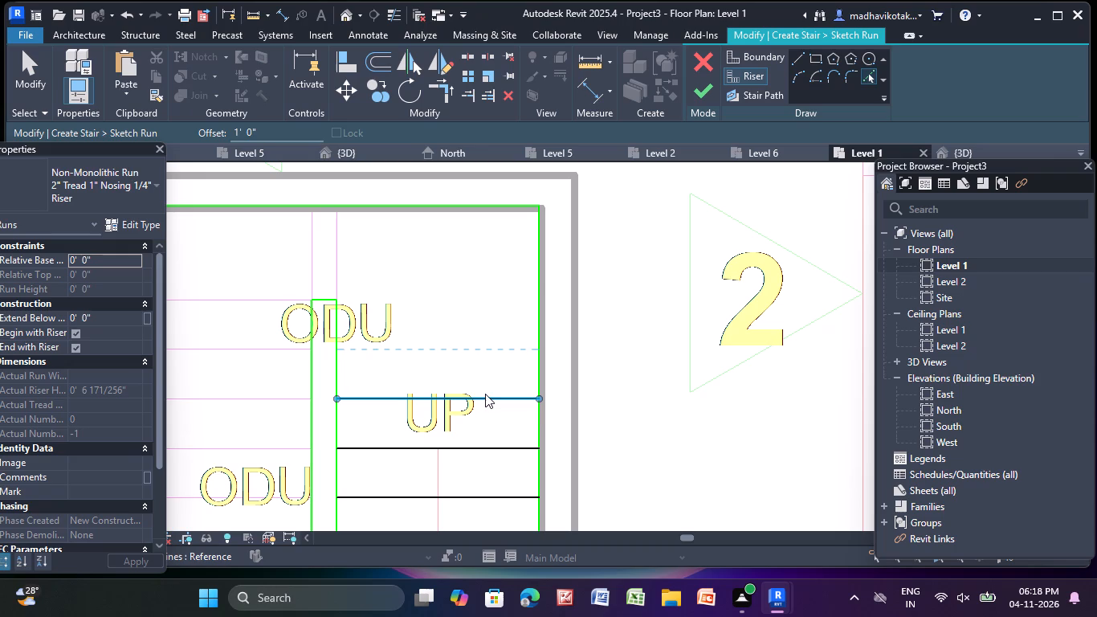
pyautogui.click(484, 394)
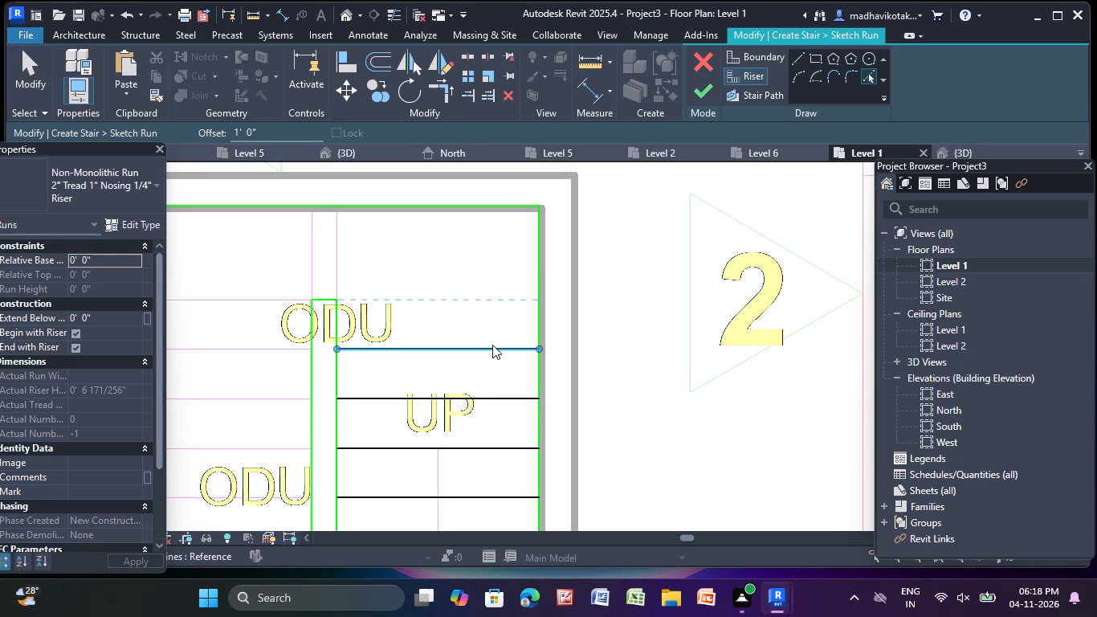
pyautogui.click(492, 345)
pyautogui.scroll(-1, 447, 332)
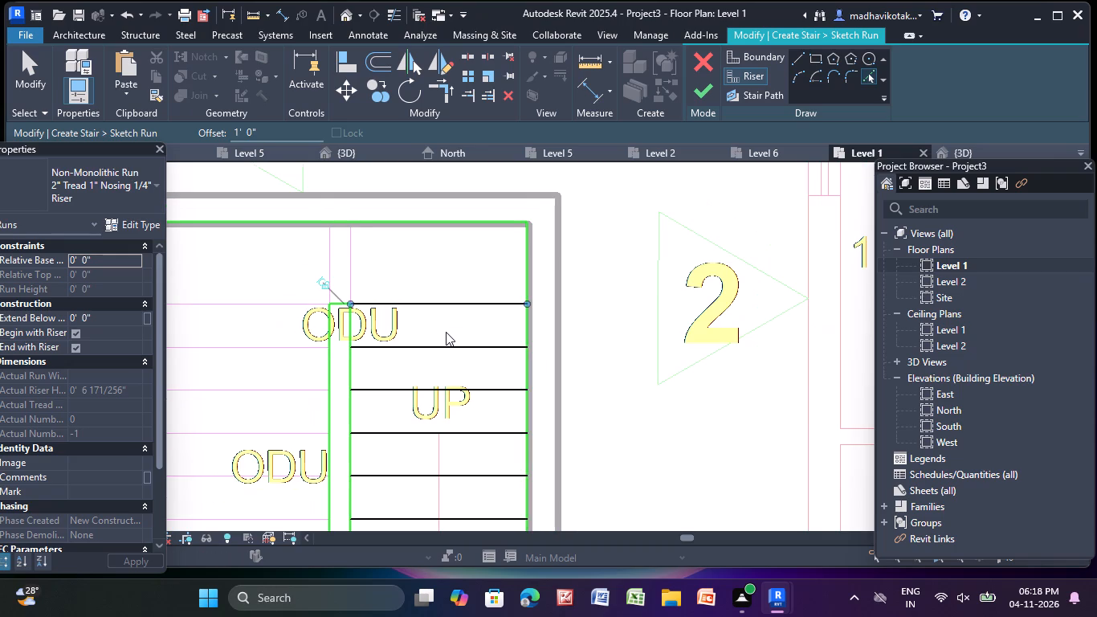
pyautogui.press('Escape')
pyautogui.press('Escape')
pyautogui.scroll(-4, 446, 332)
pyautogui.moveTo(427, 414); pyautogui.dragTo(442, 167, button='middle')
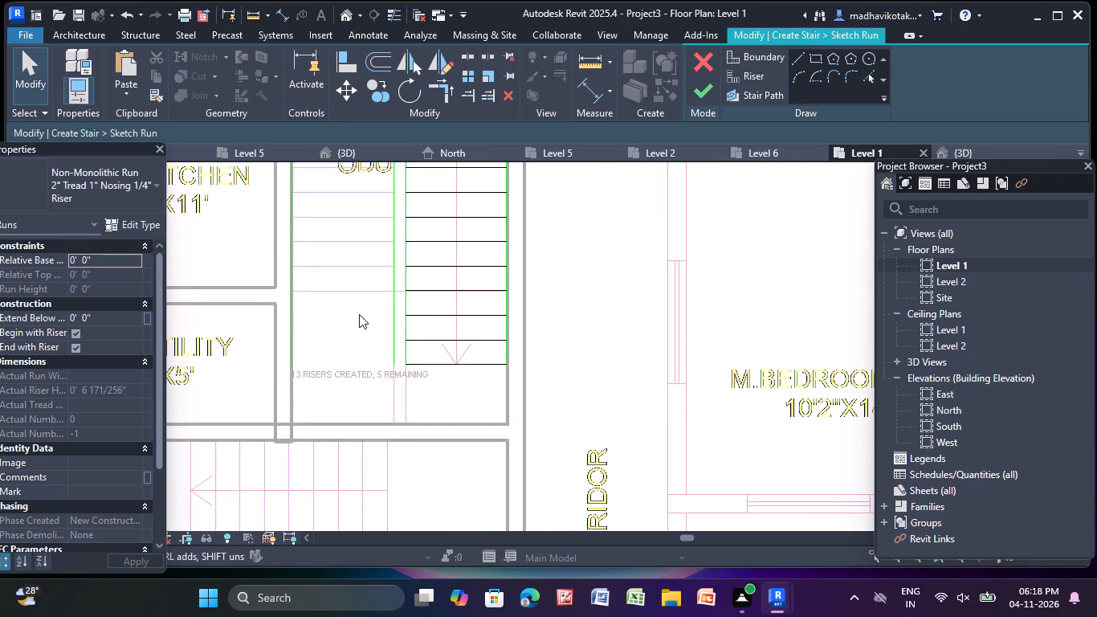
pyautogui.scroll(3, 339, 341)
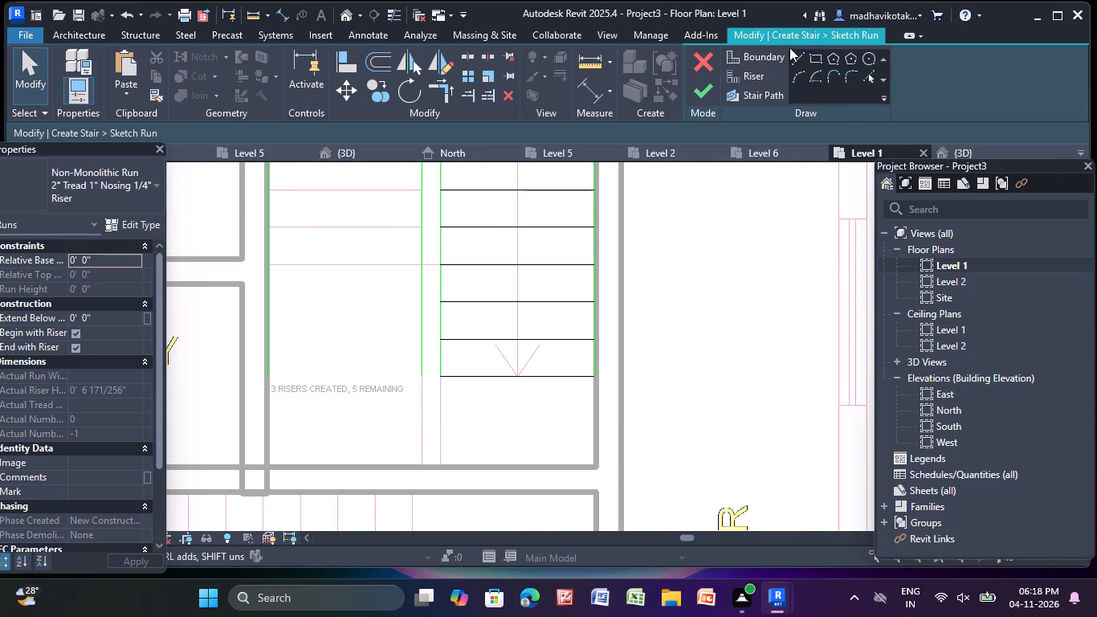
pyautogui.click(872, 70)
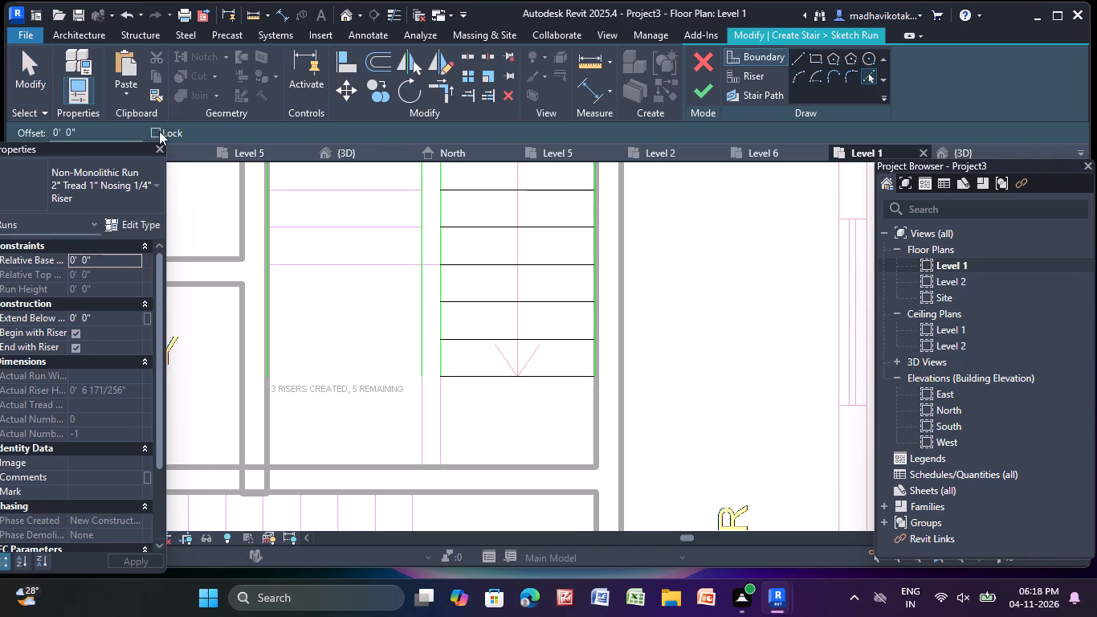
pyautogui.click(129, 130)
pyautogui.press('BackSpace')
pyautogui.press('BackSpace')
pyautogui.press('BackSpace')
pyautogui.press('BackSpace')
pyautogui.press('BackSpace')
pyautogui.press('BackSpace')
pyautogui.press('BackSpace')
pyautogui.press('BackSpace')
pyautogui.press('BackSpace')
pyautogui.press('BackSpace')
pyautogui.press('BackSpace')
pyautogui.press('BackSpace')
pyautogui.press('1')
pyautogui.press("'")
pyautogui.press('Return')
# Sketch the left flight's bottom riser line, about 4'-1 3/4" long, between its boundary lines, level with the right flight's bottom riser.
pyautogui.click(765, 76)
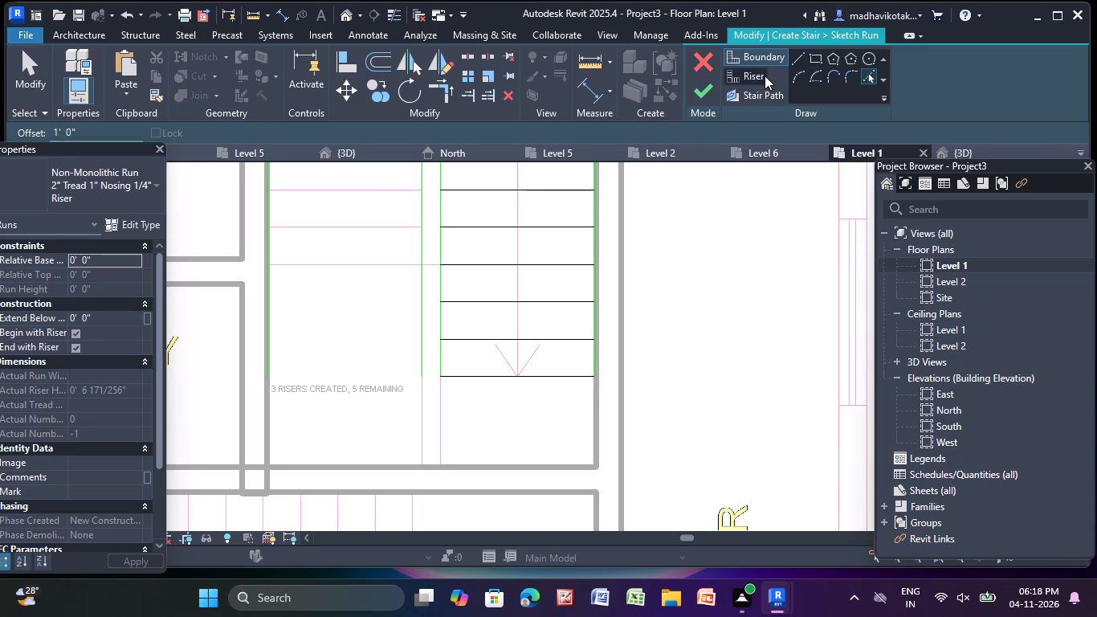
pyautogui.click(795, 51)
pyautogui.scroll(4, 445, 382)
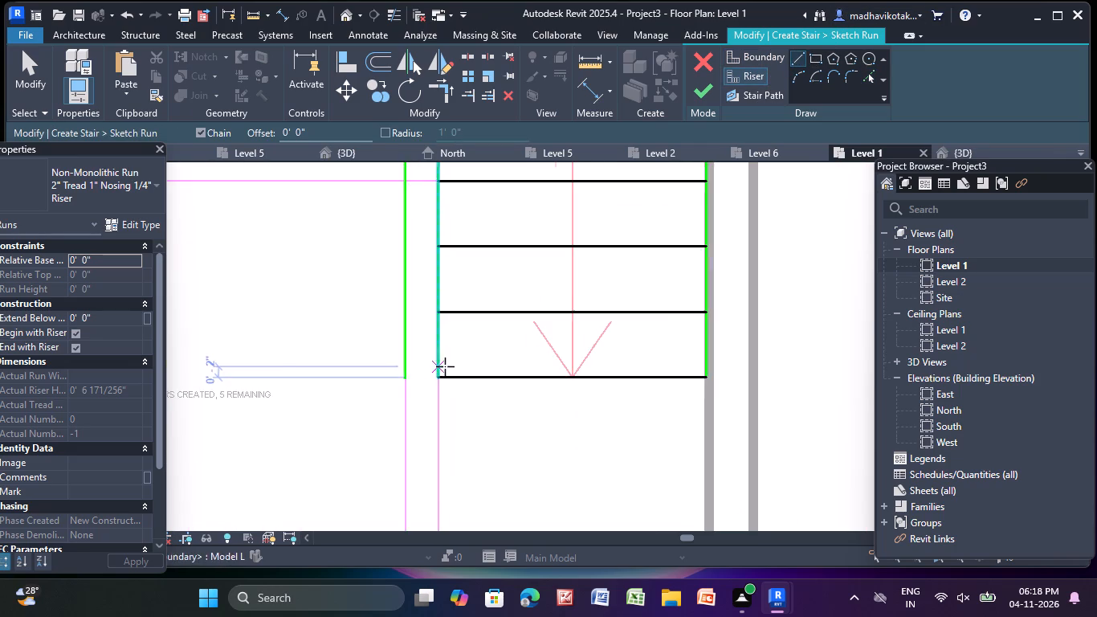
pyautogui.scroll(2, 438, 375)
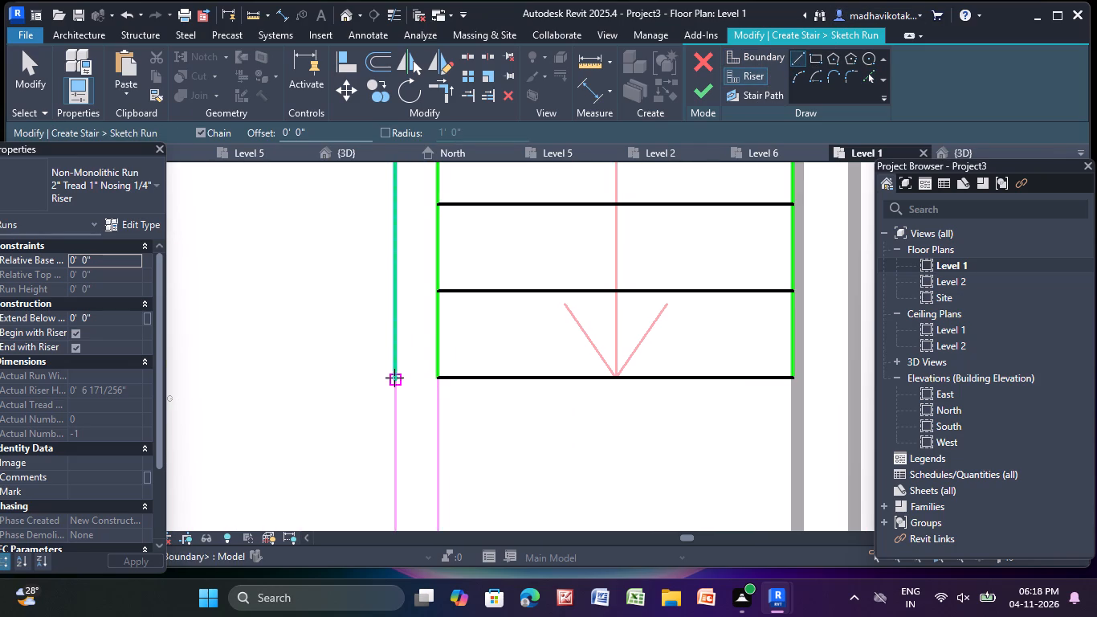
pyautogui.click(394, 378)
pyautogui.scroll(-3, 309, 374)
pyautogui.moveTo(308, 372); pyautogui.dragTo(565, 374, button='middle')
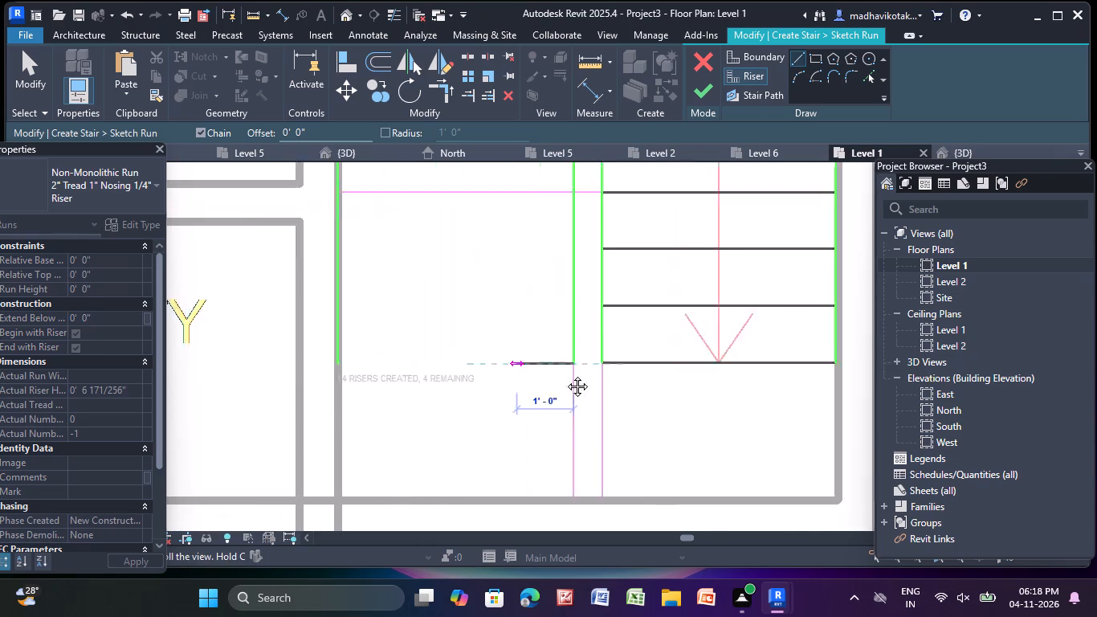
pyautogui.moveTo(565, 374); pyautogui.dragTo(571, 376, button='middle')
pyautogui.scroll(8, 389, 387)
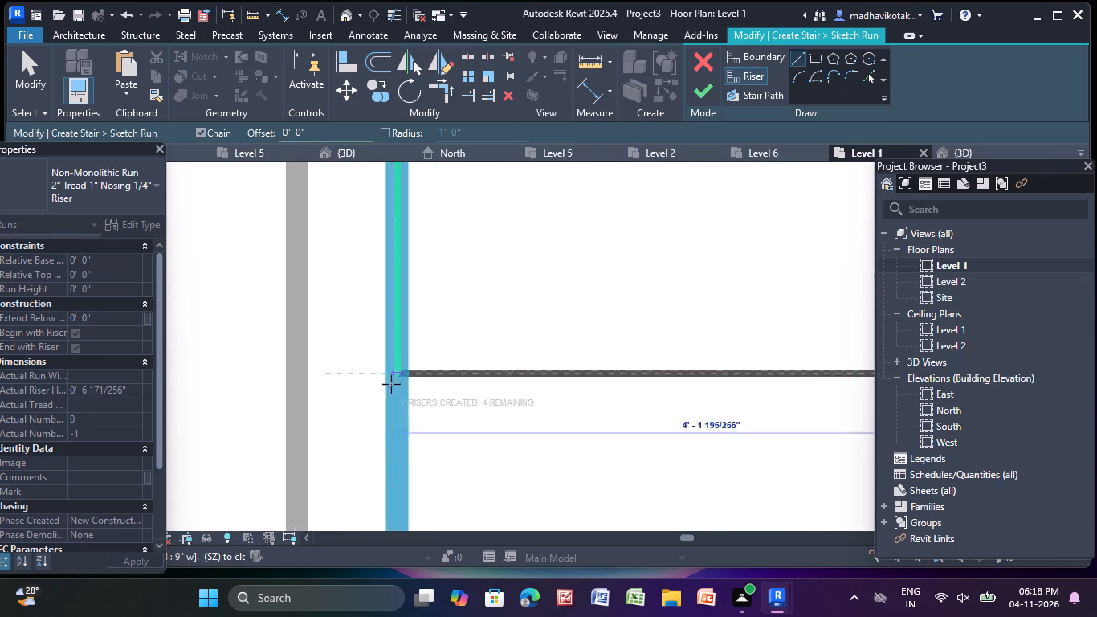
pyautogui.scroll(1, 391, 384)
pyautogui.click(402, 370)
pyautogui.press('Escape')
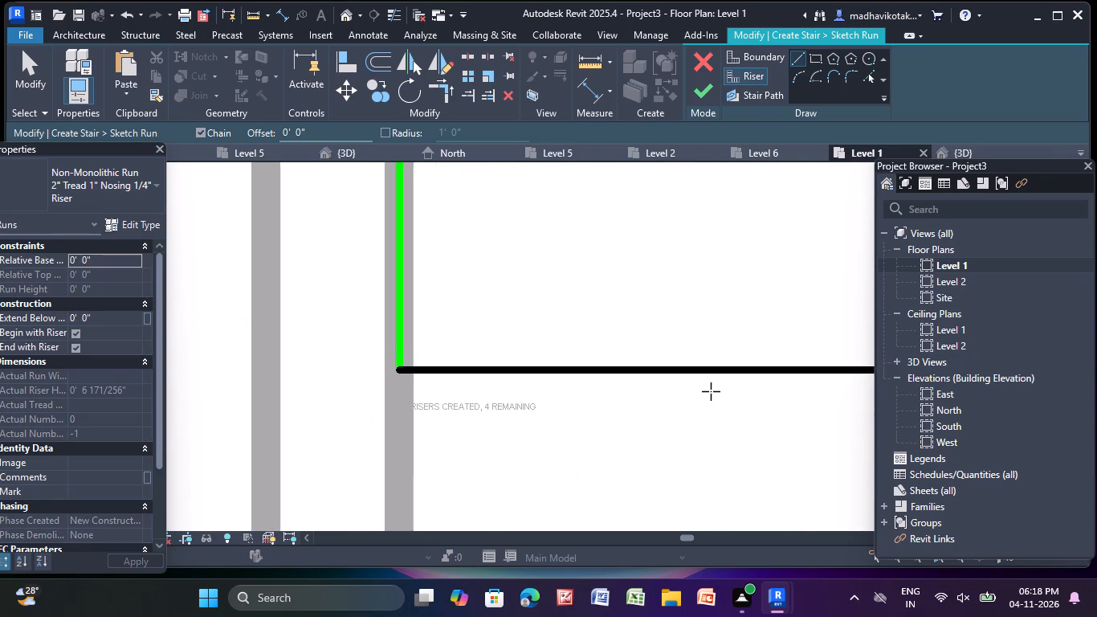
# Sketch two more riser lines across the left flight above its bottom riser, about 1'-0" apart and level with the right flight's risers.
pyautogui.scroll(-11, 724, 390)
pyautogui.moveTo(723, 389); pyautogui.dragTo(462, 394, button='middle')
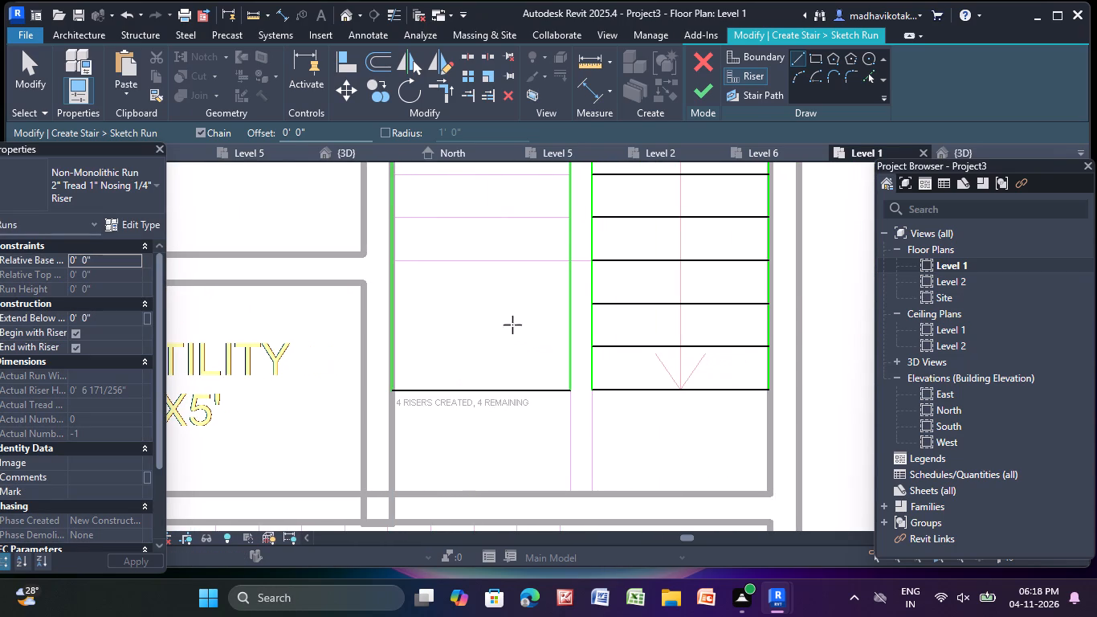
pyautogui.click(572, 345)
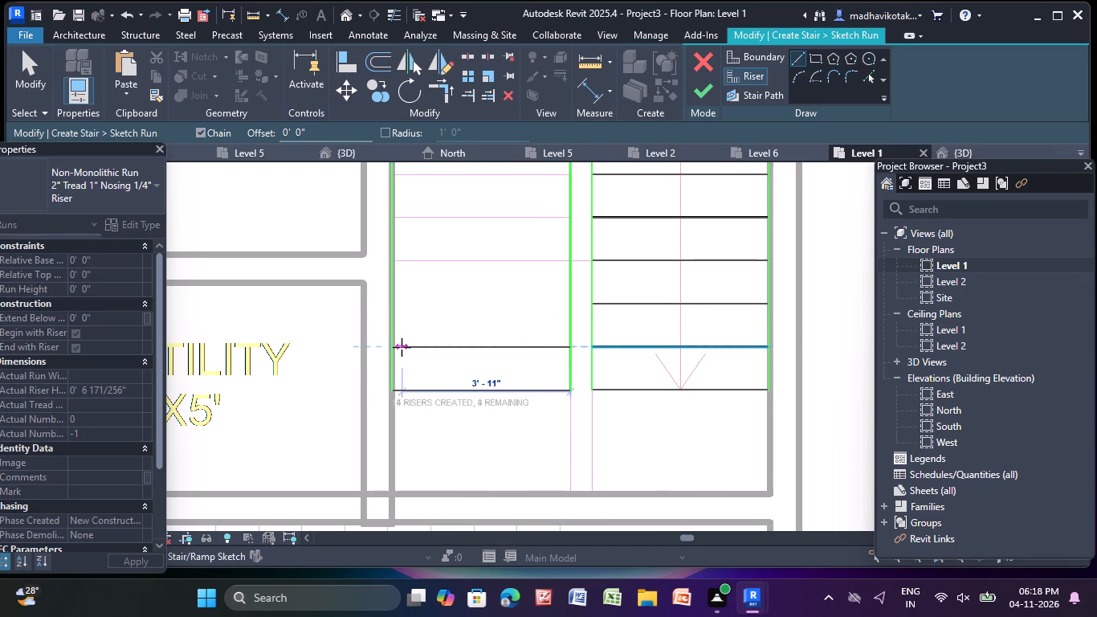
pyautogui.click(396, 346)
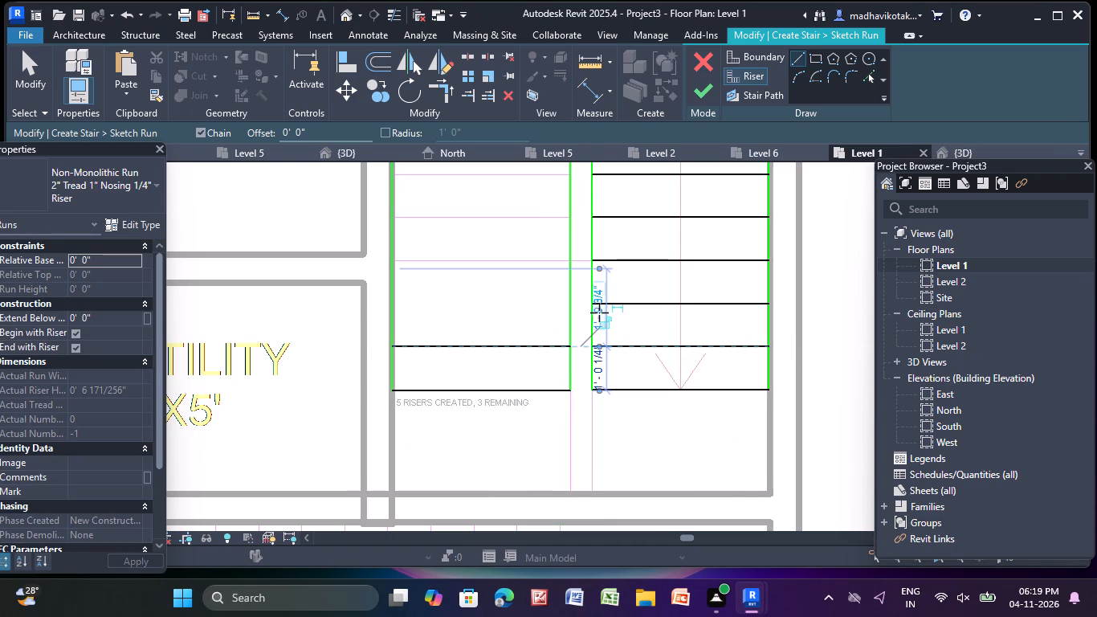
pyautogui.press('Escape')
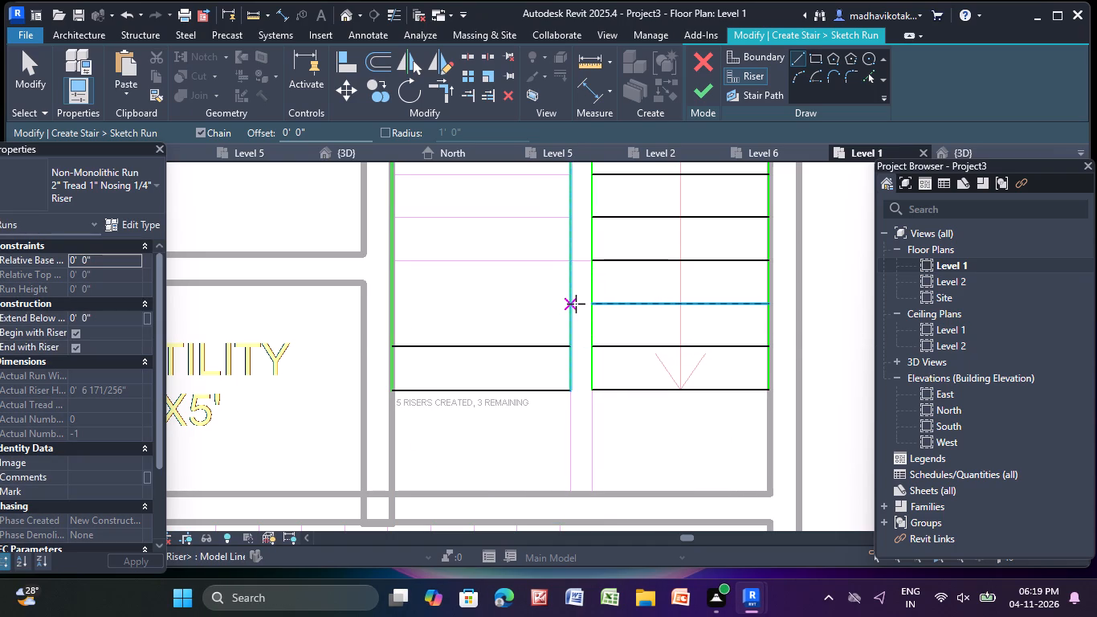
pyautogui.scroll(1, 585, 300)
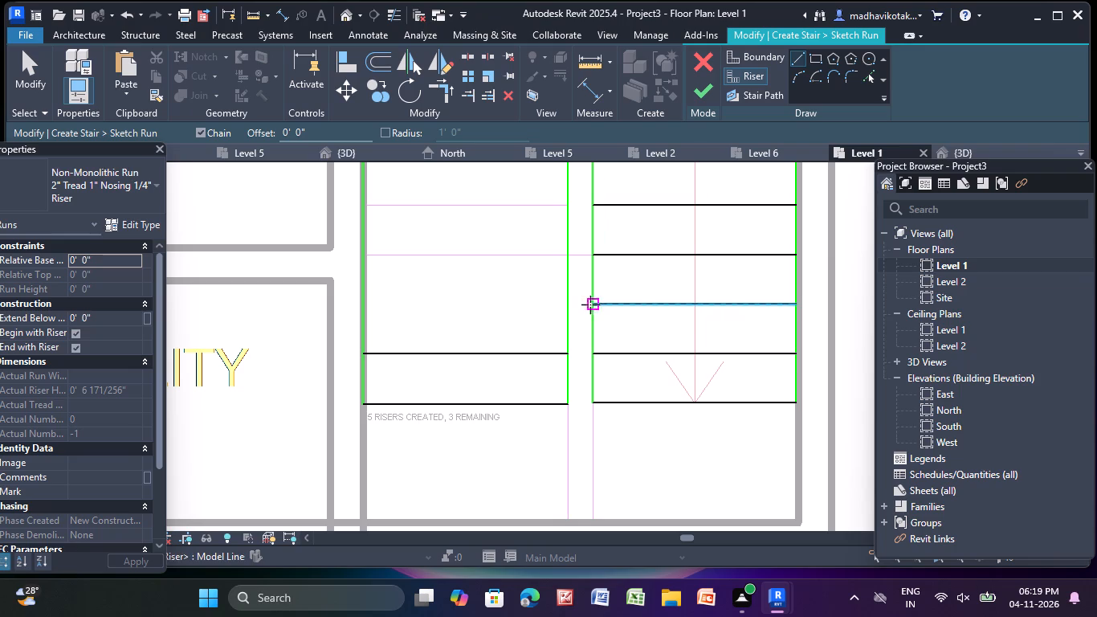
pyautogui.click(569, 304)
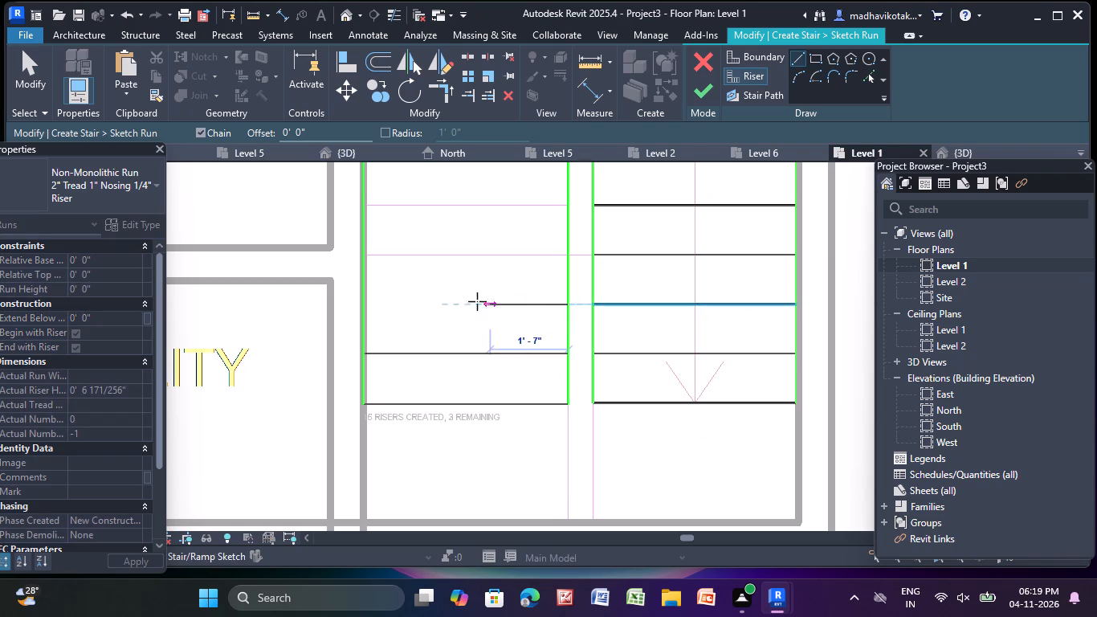
pyautogui.click(364, 306)
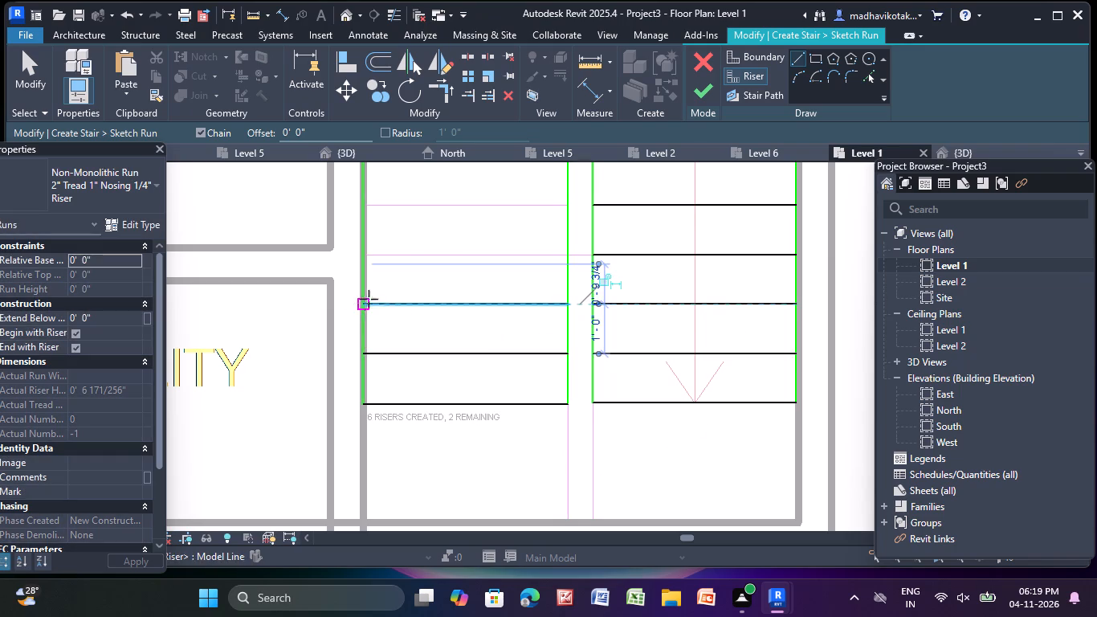
pyautogui.press('Escape')
# Sketch three more riser lines across the left flight over its three lowest plan tread lines, level with the right flight's risers.
pyautogui.scroll(-1, 447, 276)
pyautogui.moveTo(446, 281); pyautogui.dragTo(422, 399, button='middle')
pyautogui.scroll(2, 589, 391)
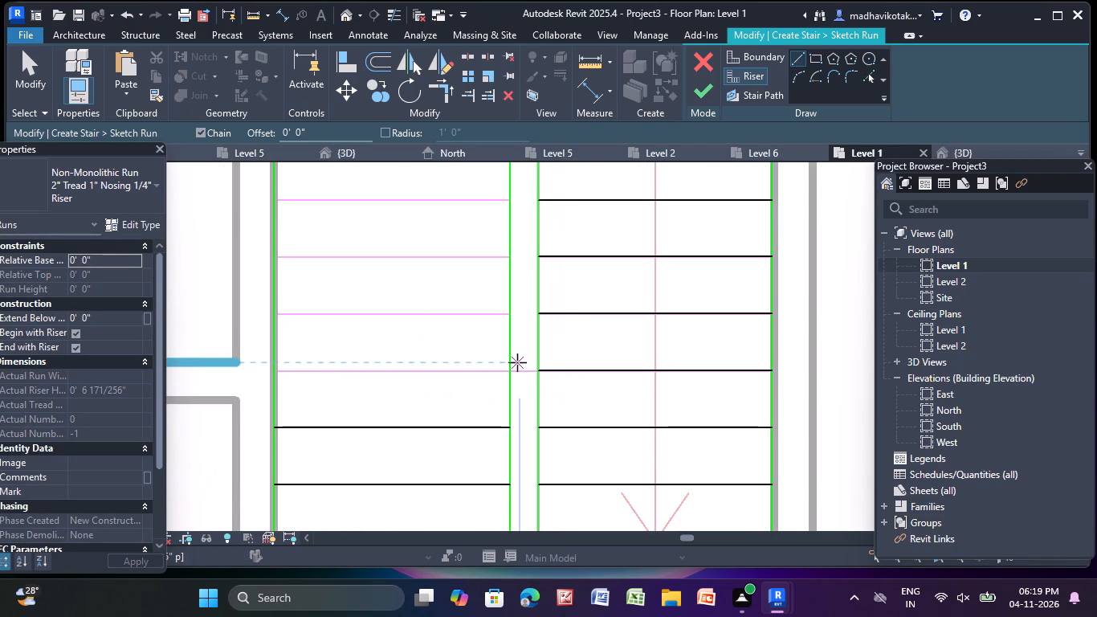
pyautogui.click(512, 372)
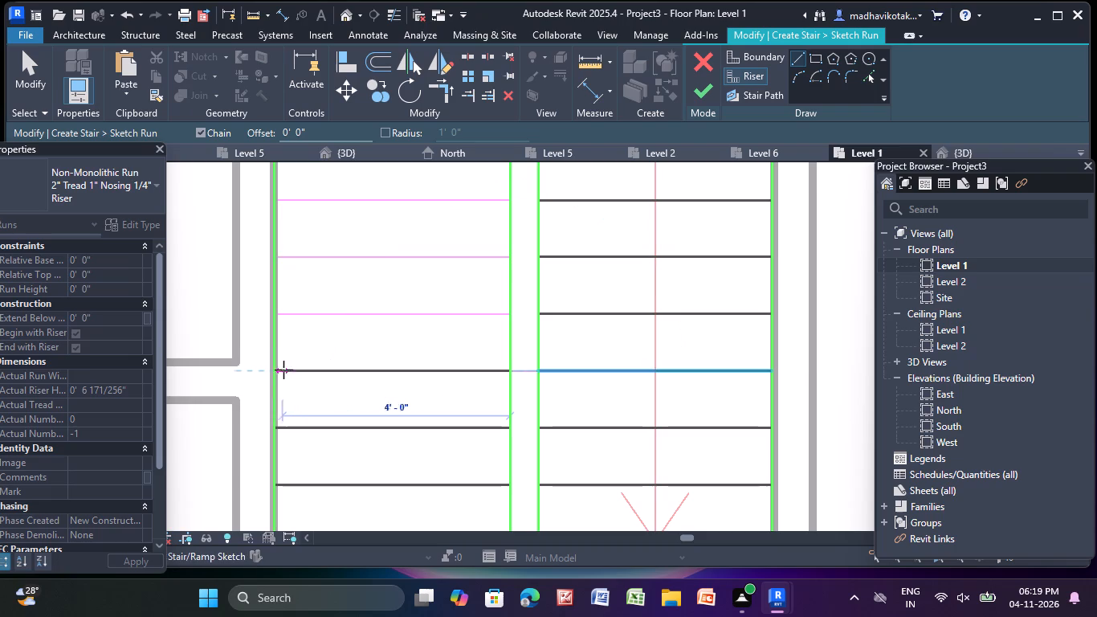
pyautogui.click(273, 370)
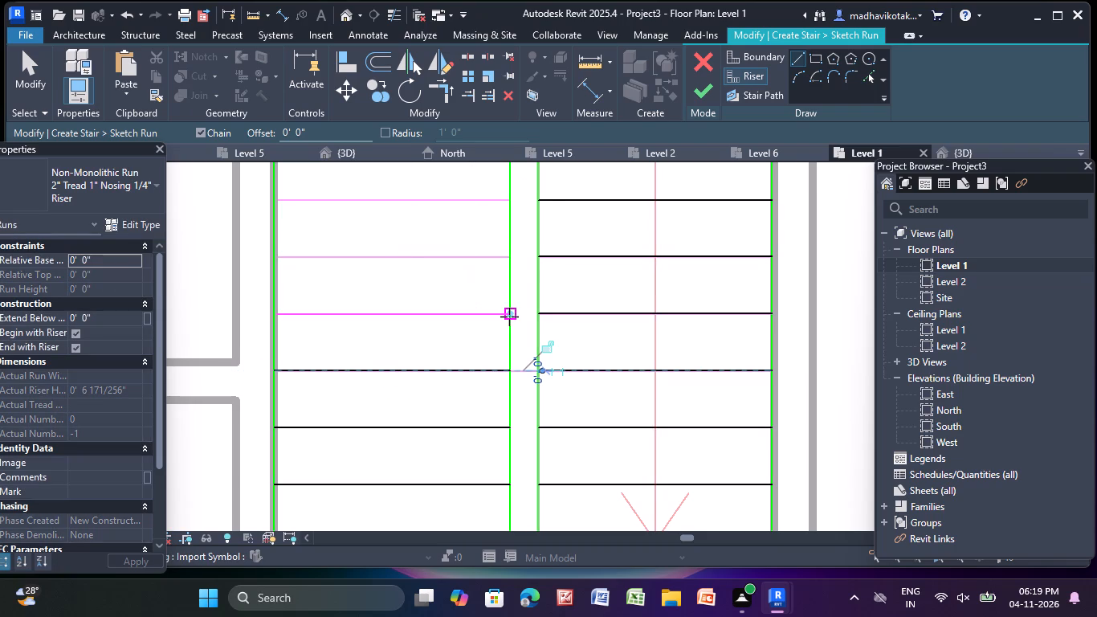
pyautogui.click(511, 315)
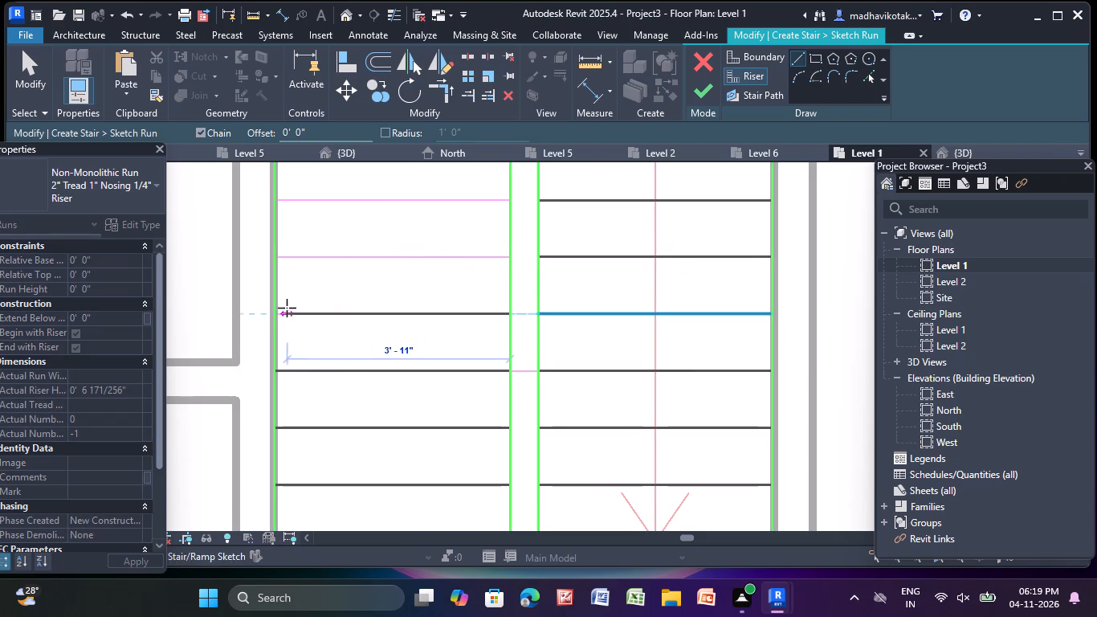
pyautogui.click(276, 312)
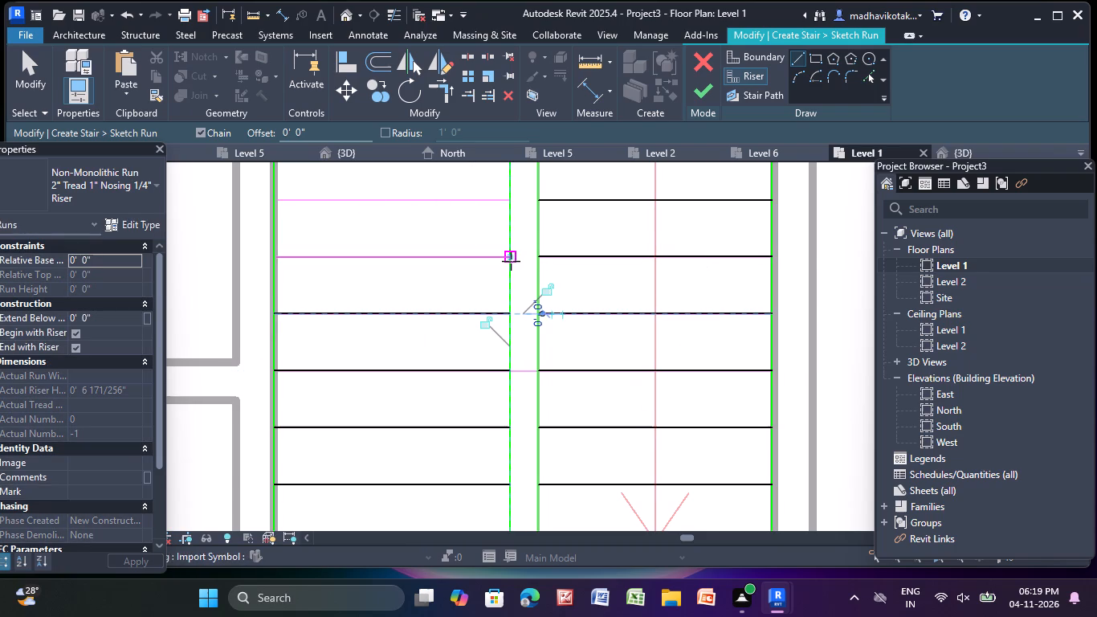
pyautogui.click(511, 260)
pyautogui.click(275, 254)
# Sketch three more riser lines across the left flight over the next three tread lines up, ending at the one crossing the lower ODU label.
pyautogui.moveTo(383, 230); pyautogui.dragTo(386, 242, button='middle')
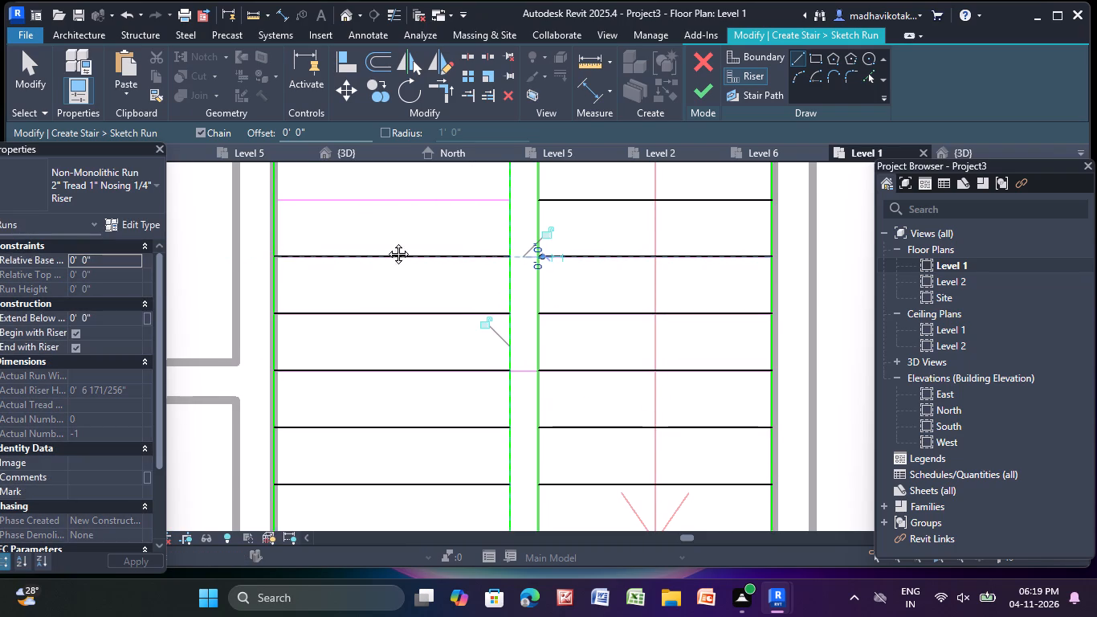
pyautogui.moveTo(386, 242); pyautogui.dragTo(455, 407, button='middle')
pyautogui.click(581, 378)
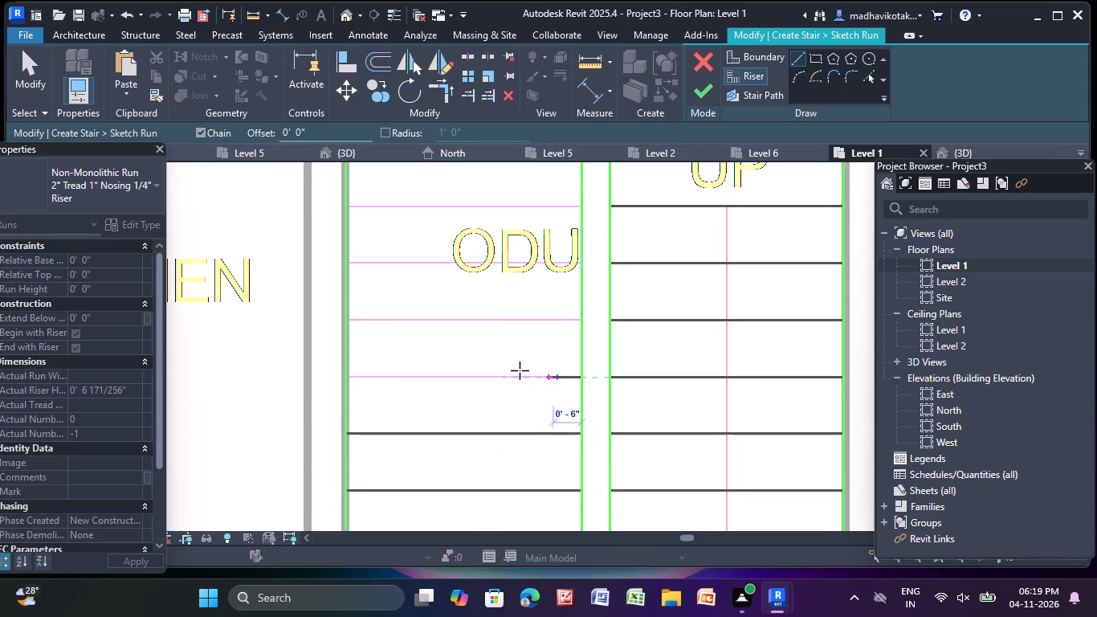
pyautogui.click(348, 376)
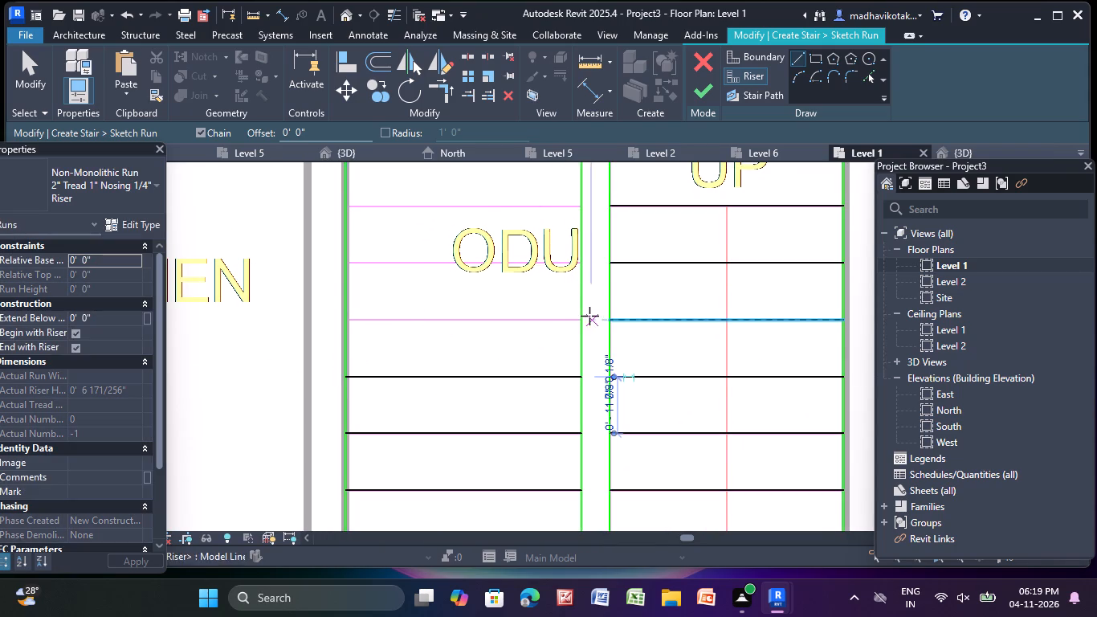
pyautogui.click(581, 321)
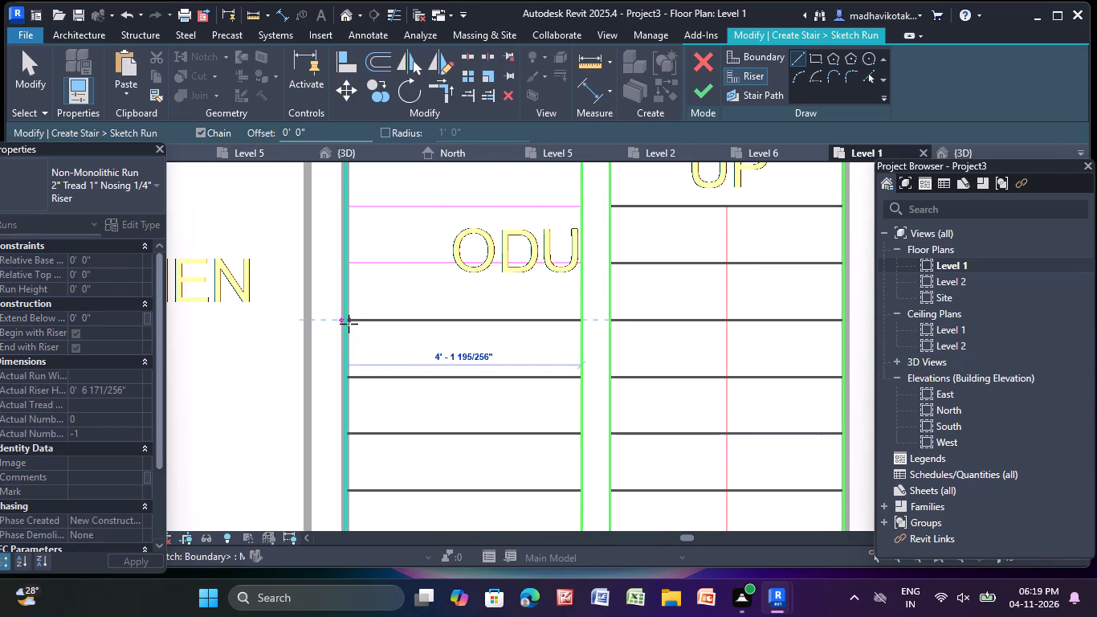
pyautogui.click(349, 324)
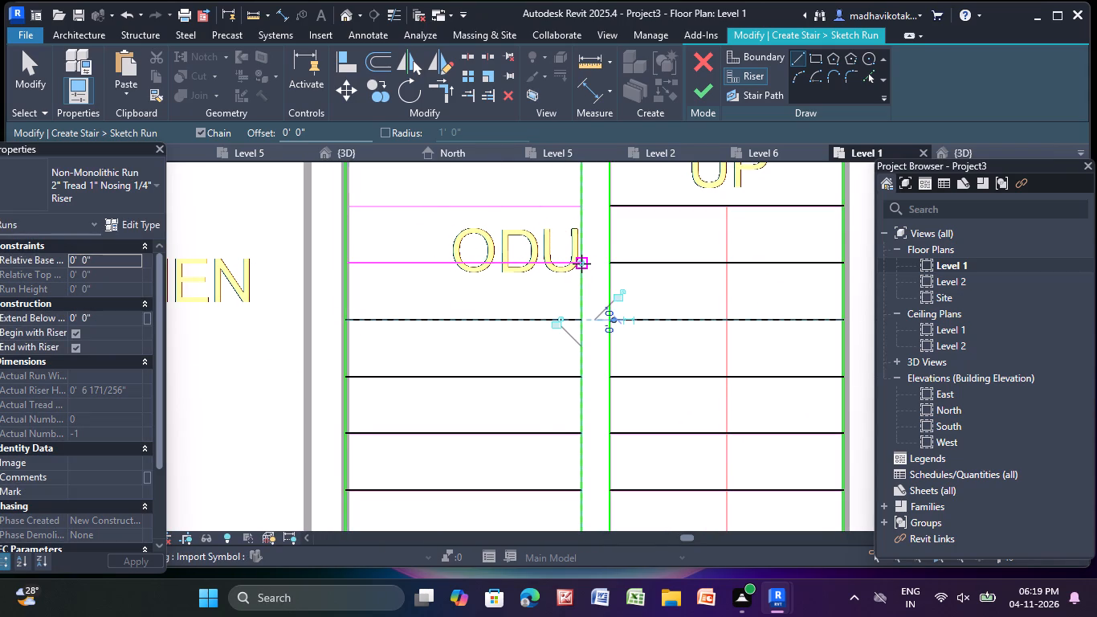
pyautogui.click(581, 264)
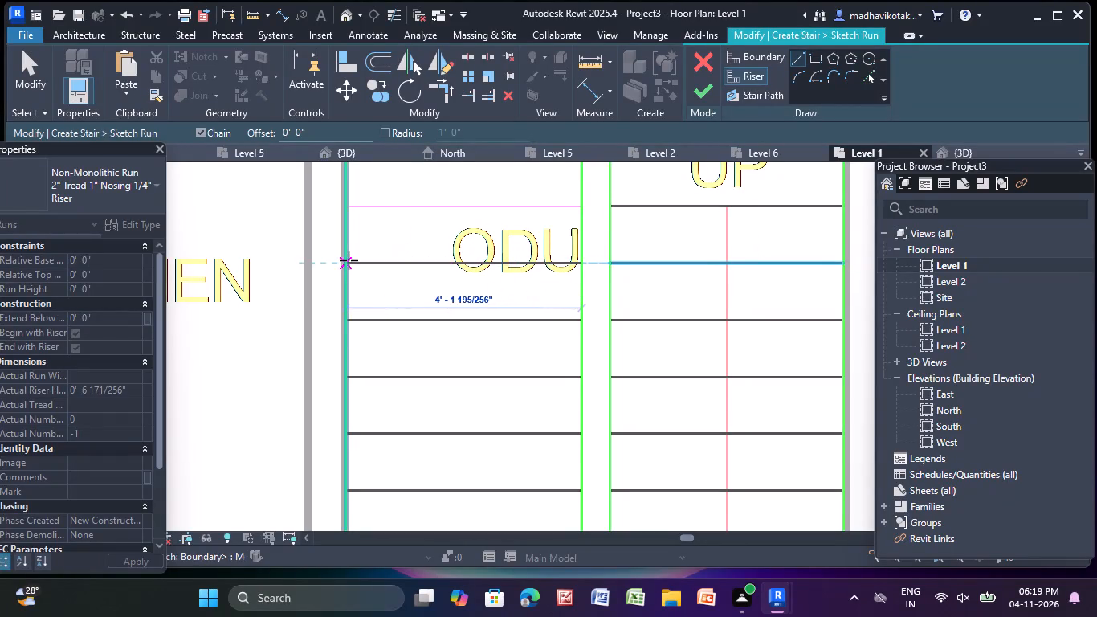
pyautogui.click(349, 259)
# Sketch three more riser lines across the left flight above the lower ODU label, ending one tread below the inner boundary's top.
pyautogui.moveTo(408, 246); pyautogui.dragTo(391, 435, button='middle')
pyautogui.scroll(-1, 391, 434)
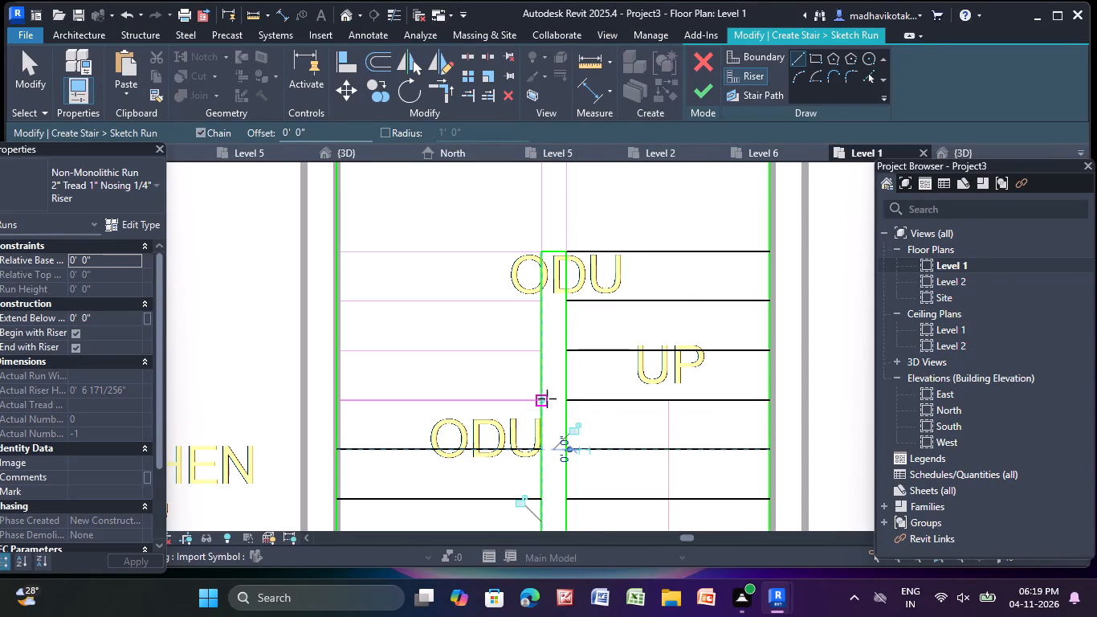
pyautogui.click(541, 402)
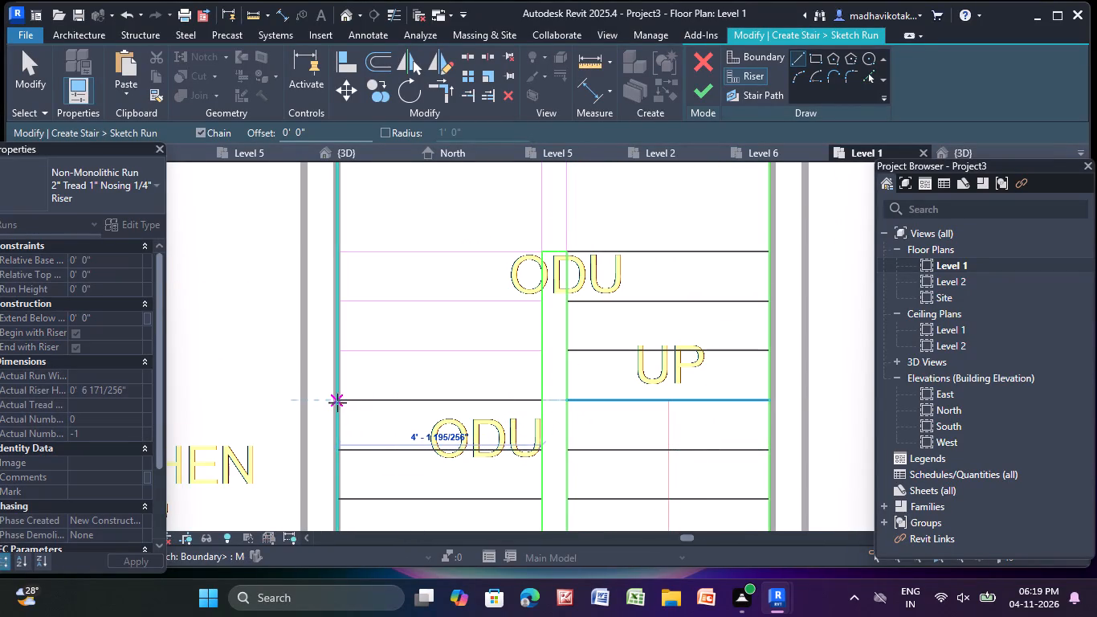
pyautogui.click(337, 401)
pyautogui.click(544, 352)
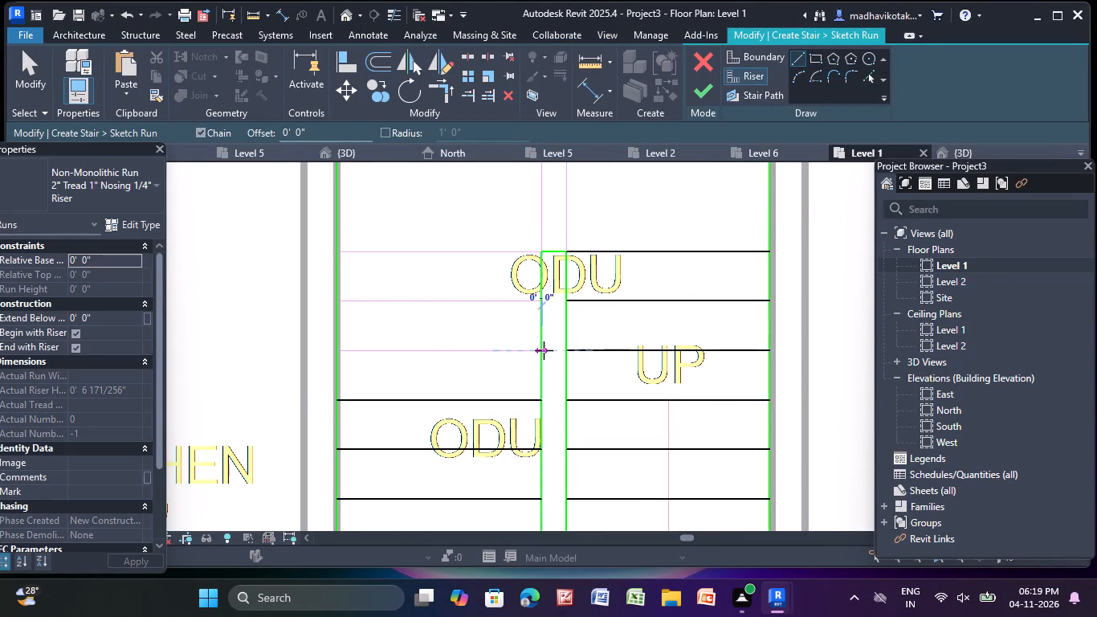
pyautogui.click(337, 348)
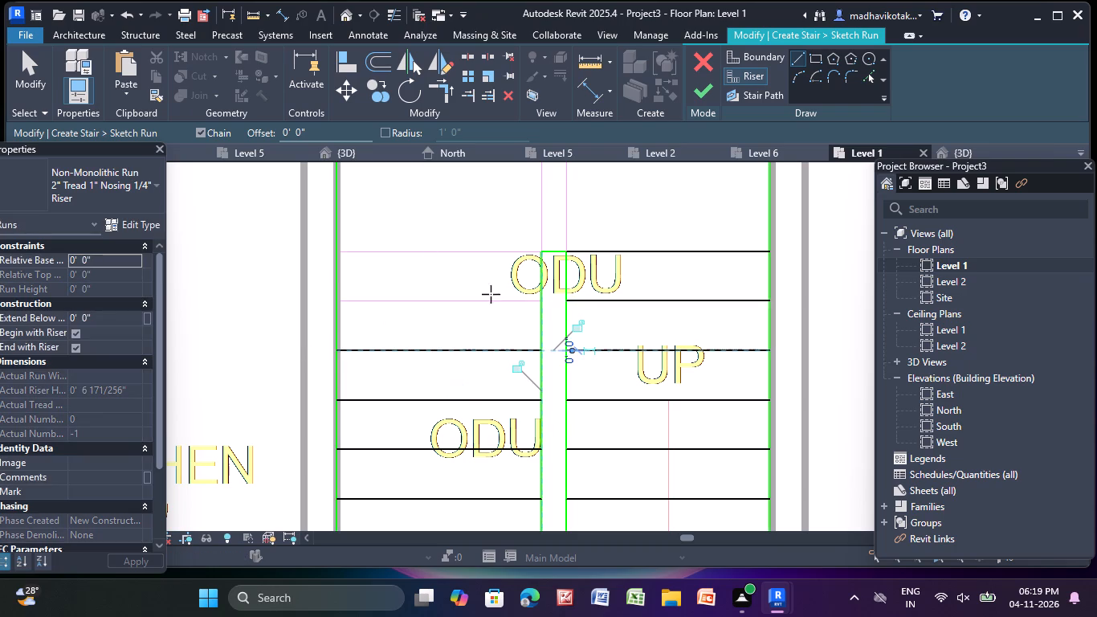
pyautogui.click(540, 302)
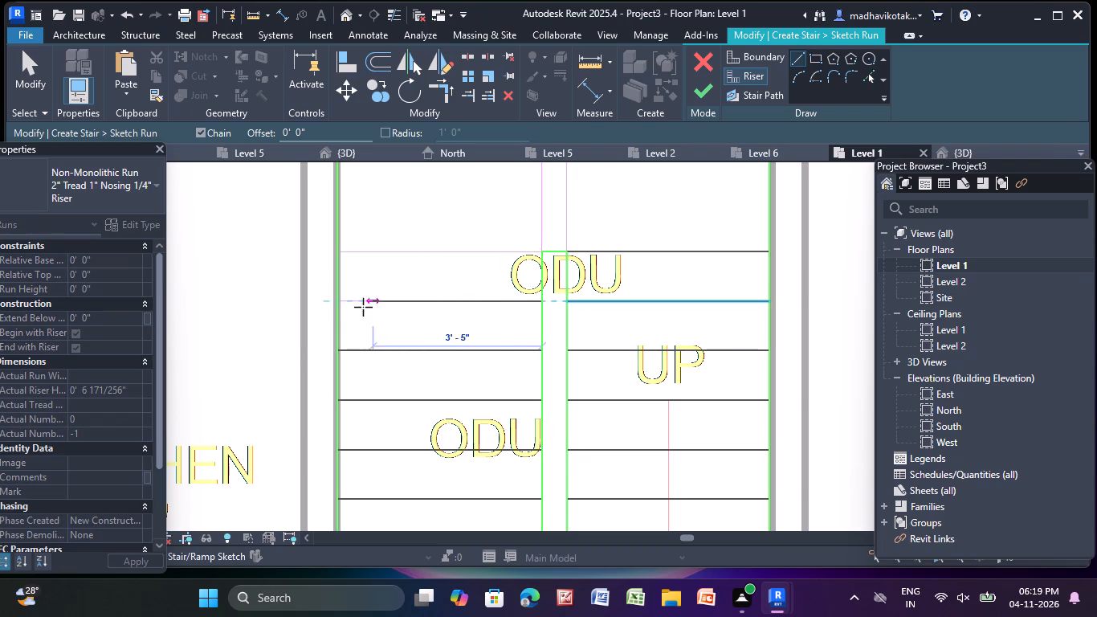
pyautogui.click(335, 304)
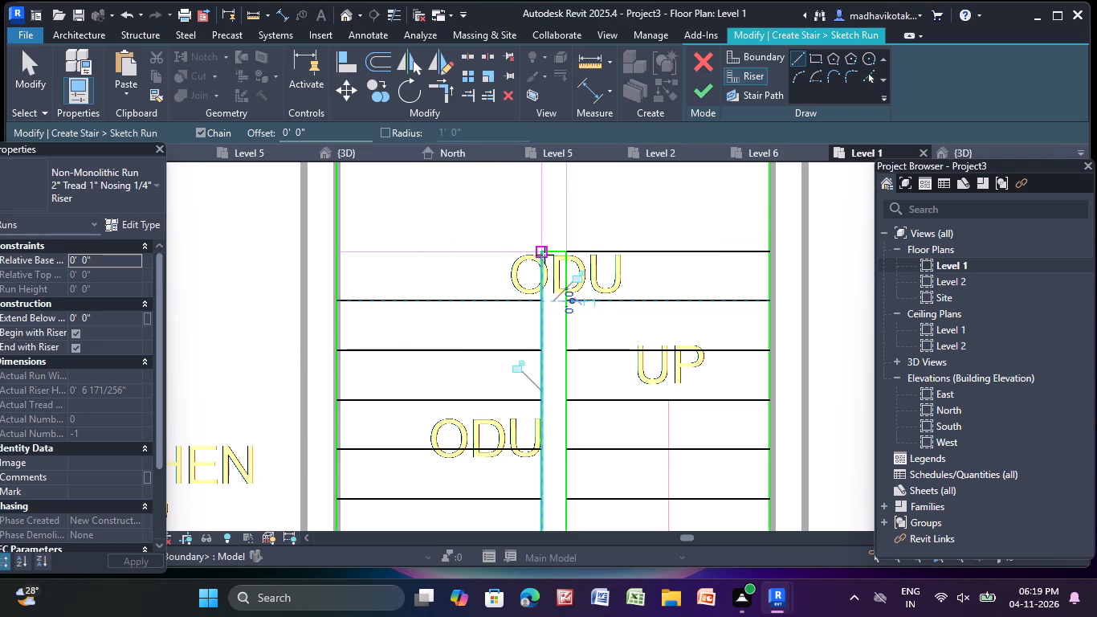
# Sketch the left flight's top riser line, from the inner boundary's top corner across to the outer boundary.
pyautogui.click(543, 254)
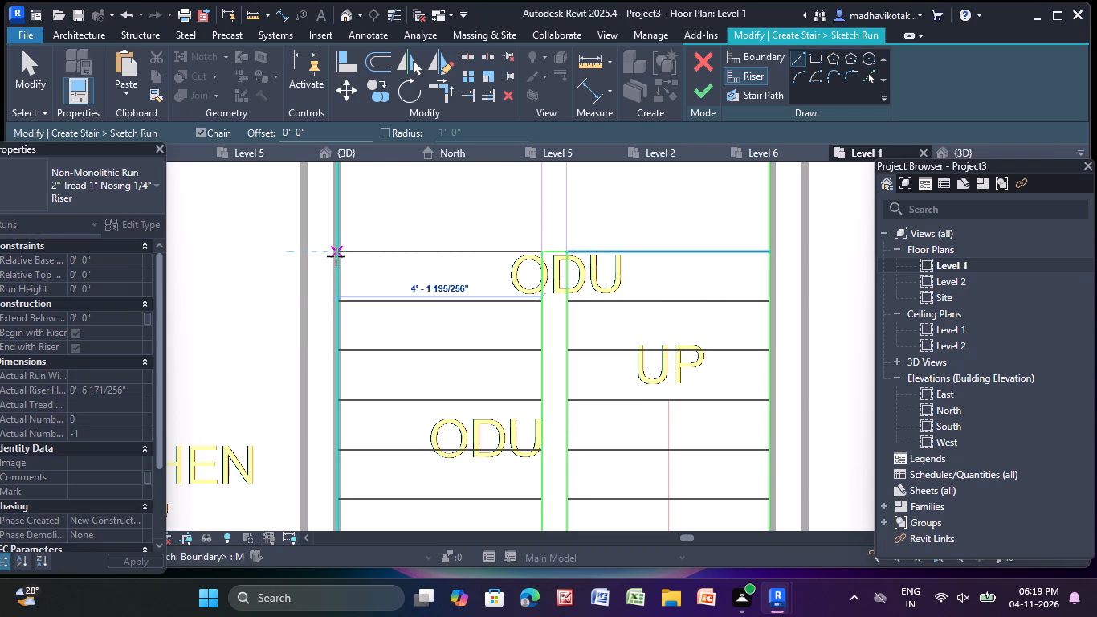
pyautogui.click(336, 255)
pyautogui.press('Escape')
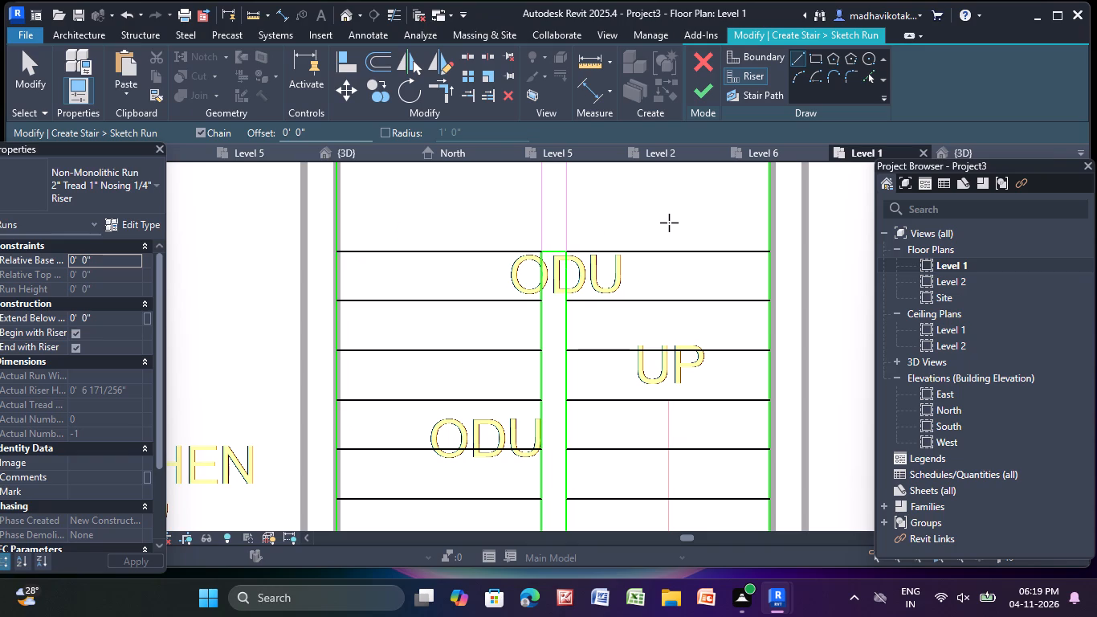
pyautogui.press('Escape')
# Sketch a U-shaped stair path from the right flight's bottom riser up, about 4'-5" across the landing, and down to the left flight's bottom riser.
pyautogui.scroll(-8, 667, 219)
pyautogui.moveTo(651, 413); pyautogui.dragTo(618, 402, button='middle')
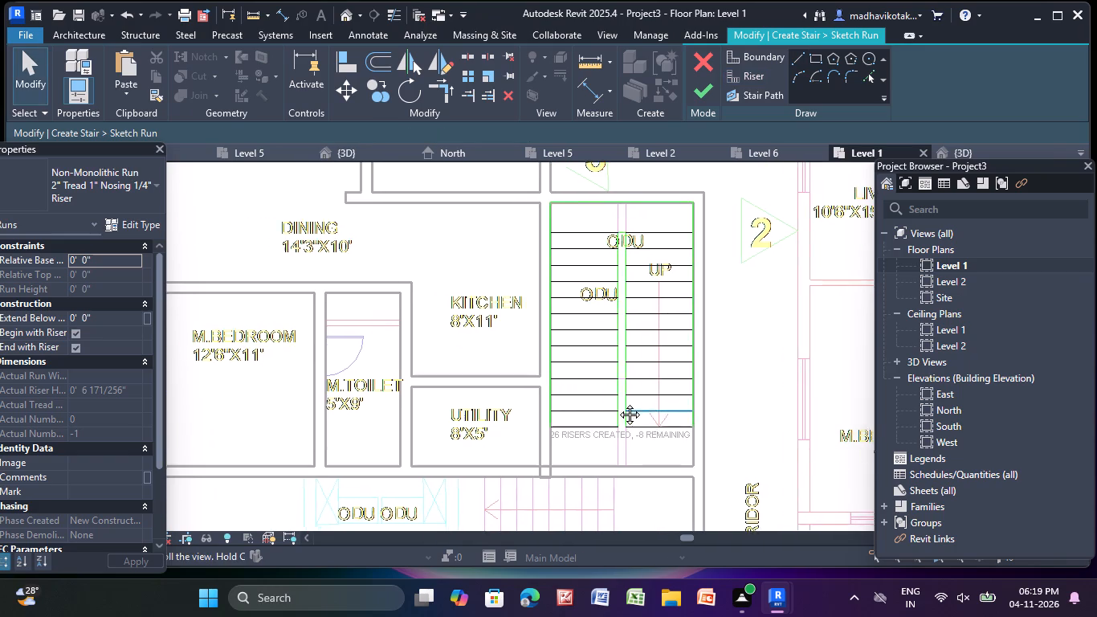
pyautogui.moveTo(618, 402); pyautogui.dragTo(528, 407, button='middle')
pyautogui.scroll(3, 363, 480)
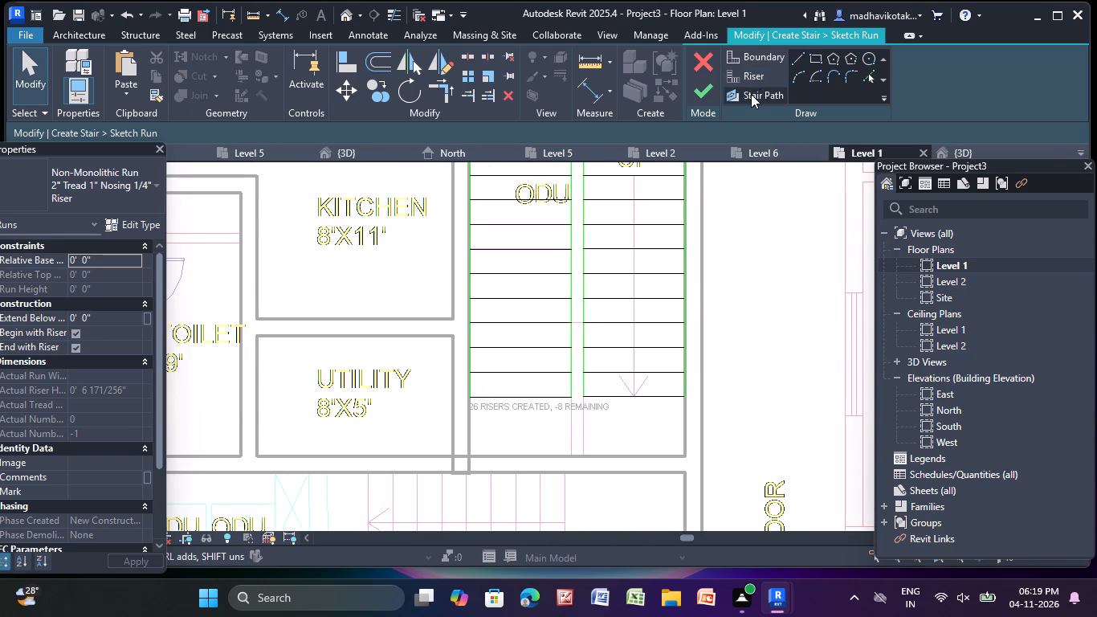
pyautogui.click(751, 95)
pyautogui.click(800, 57)
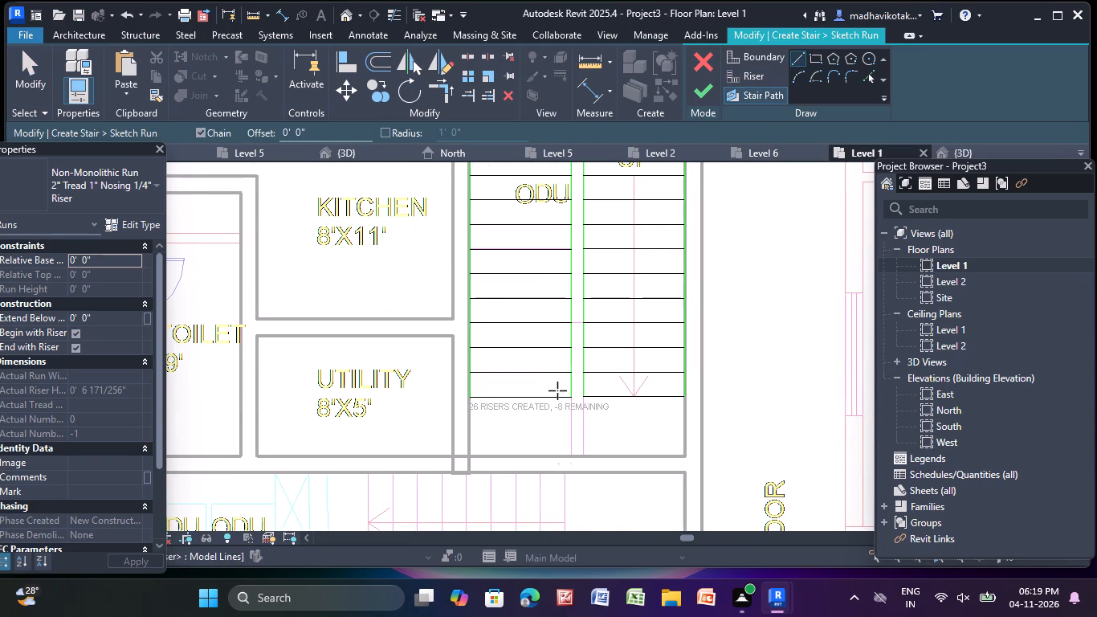
pyautogui.click(630, 393)
pyautogui.scroll(-4, 638, 251)
pyautogui.moveTo(638, 251); pyautogui.dragTo(616, 470, button='middle')
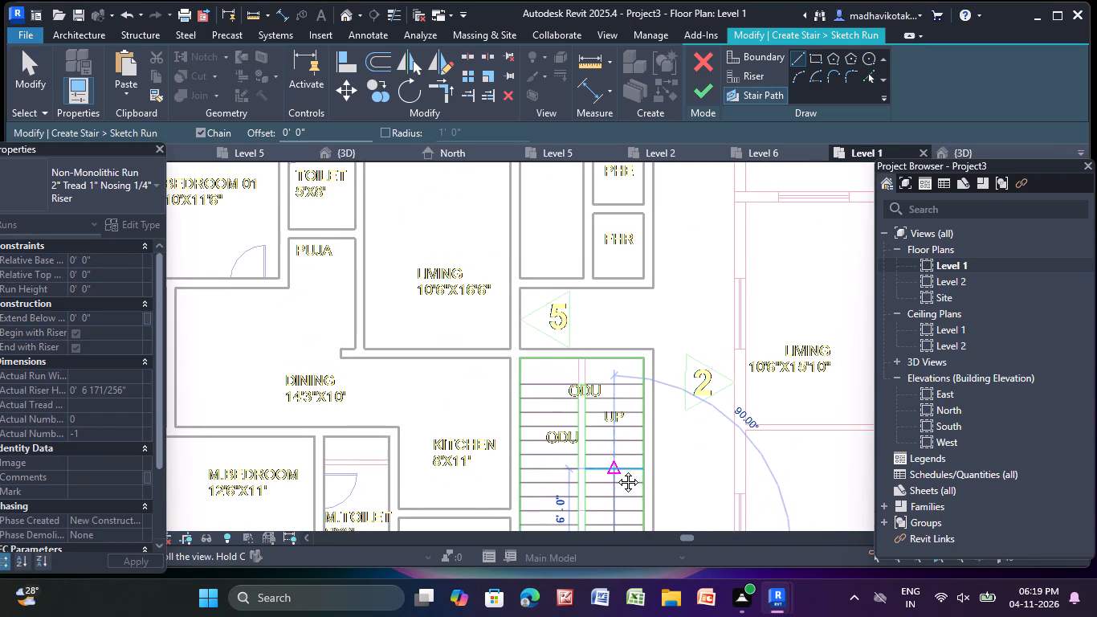
pyautogui.moveTo(616, 470); pyautogui.dragTo(614, 459, button='middle')
pyautogui.scroll(2, 610, 356)
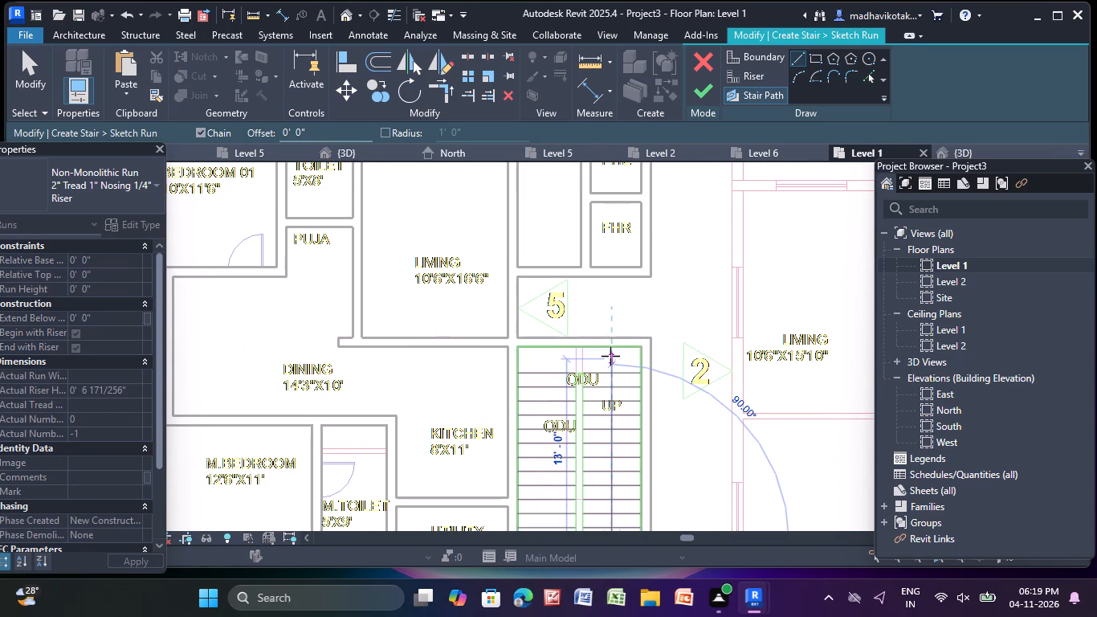
pyautogui.scroll(6, 610, 356)
pyautogui.click(607, 369)
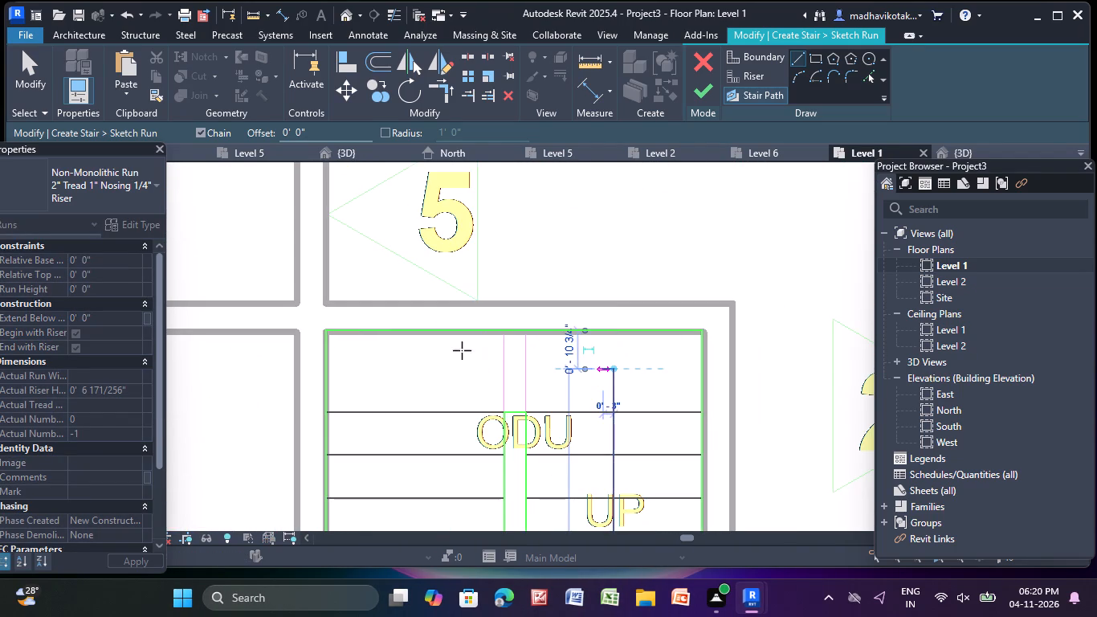
pyautogui.click(426, 370)
pyautogui.moveTo(418, 452); pyautogui.dragTo(451, 0, button='middle')
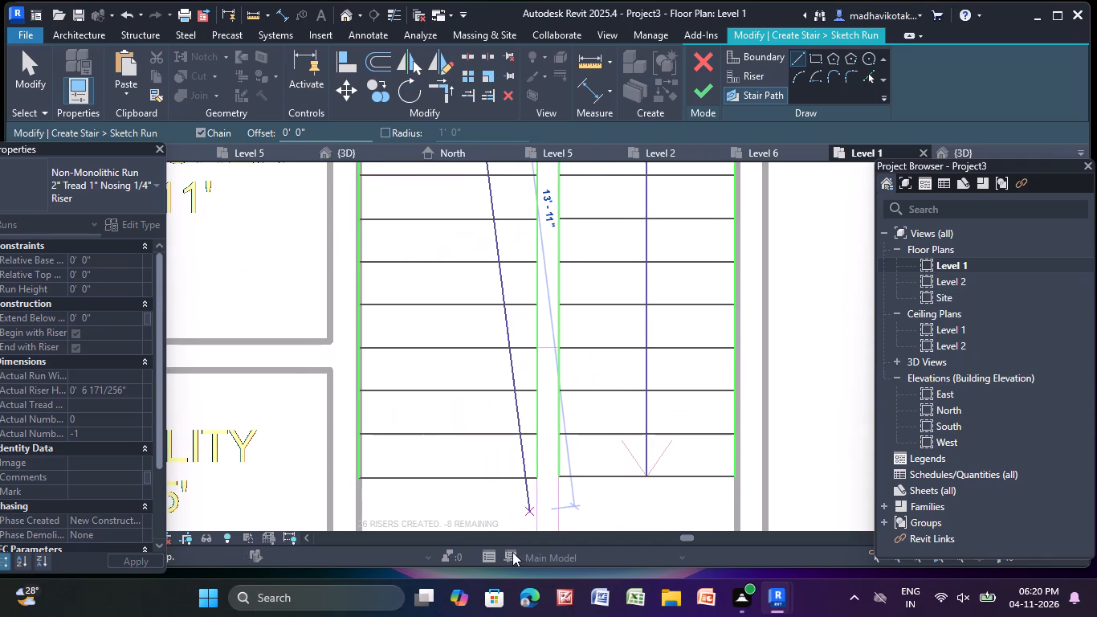
pyautogui.click(459, 479)
# Finish the run sketch and complete the stair.
pyautogui.click(706, 94)
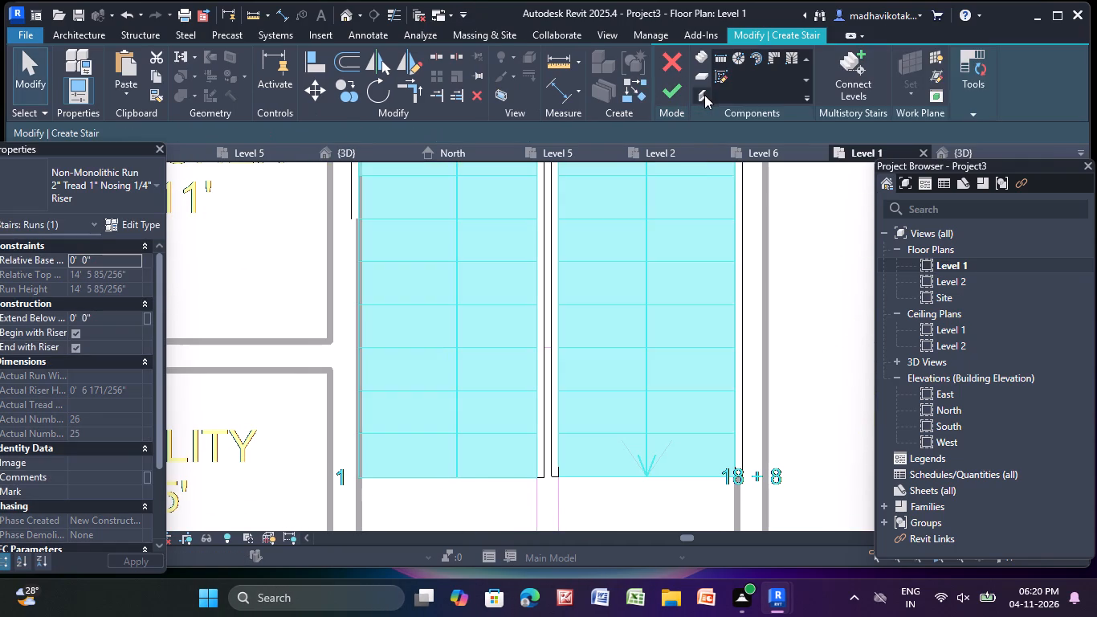
pyautogui.click(681, 98)
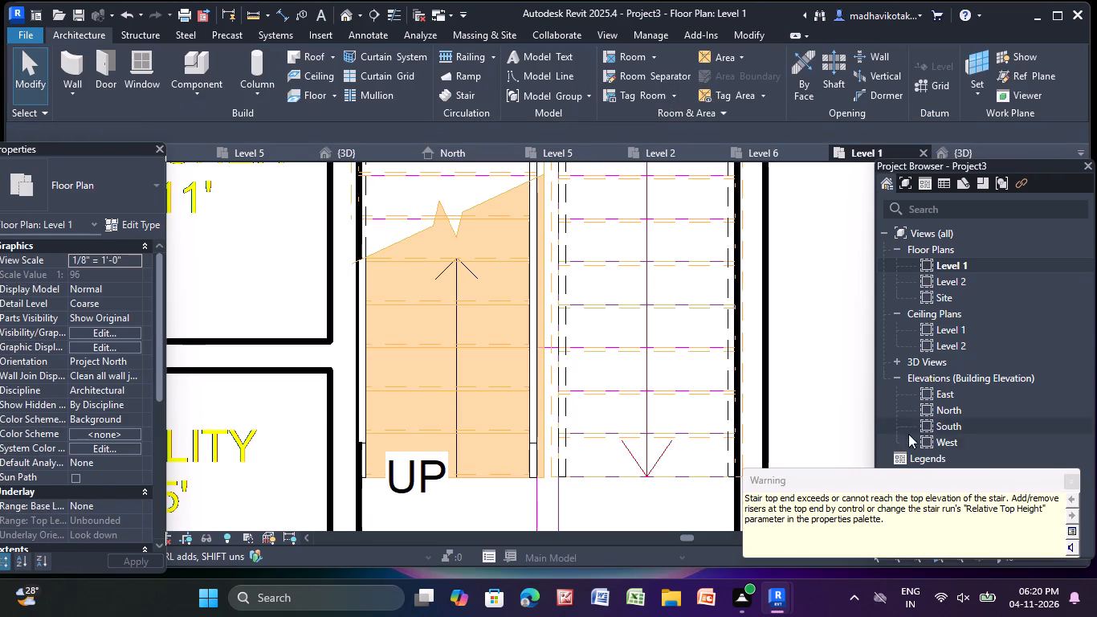
pyautogui.click(784, 351)
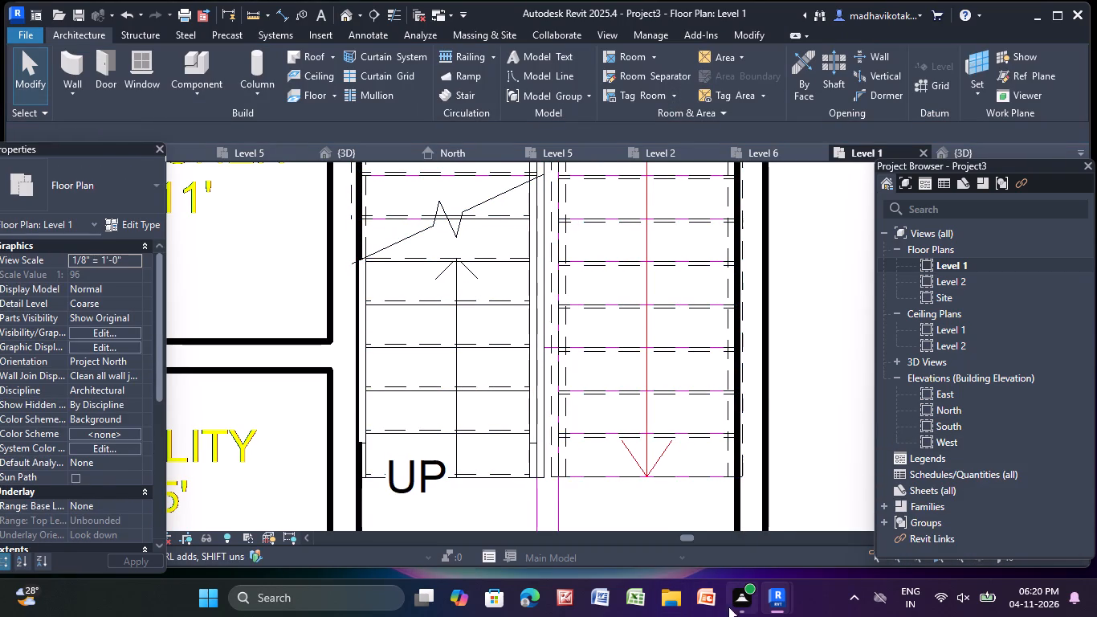
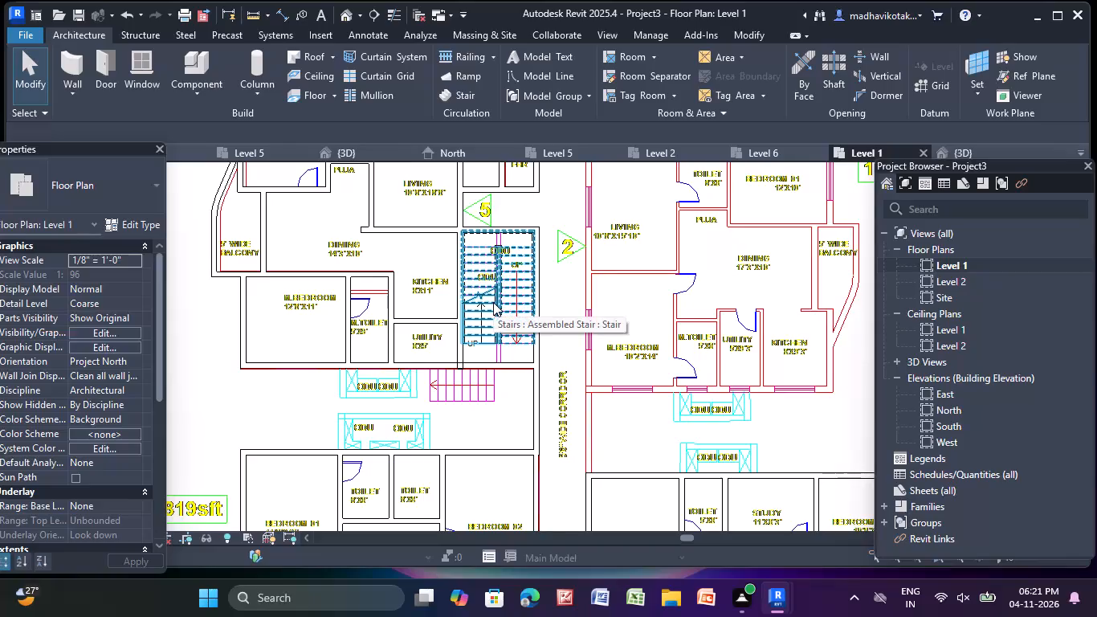
# Check the new staircase beside the Kitchen and Utility in the Level 1 plan, and open the default 3D view.
pyautogui.moveTo(493, 302); pyautogui.dragTo(484, 346, button='middle')
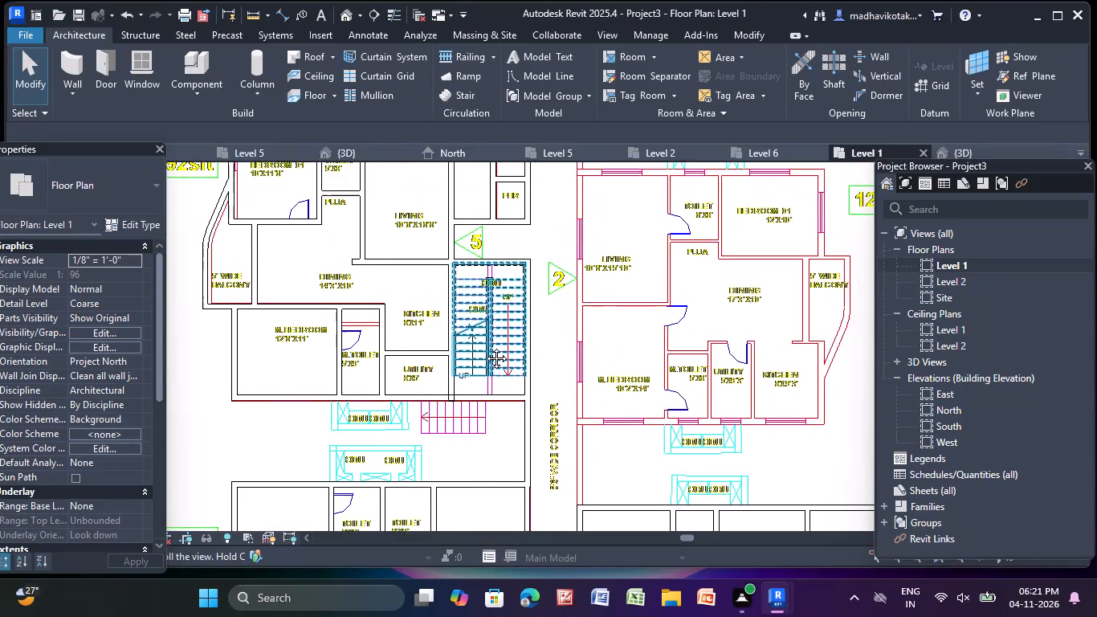
pyautogui.moveTo(484, 346); pyautogui.dragTo(474, 386, button='middle')
pyautogui.scroll(8, 222, 450)
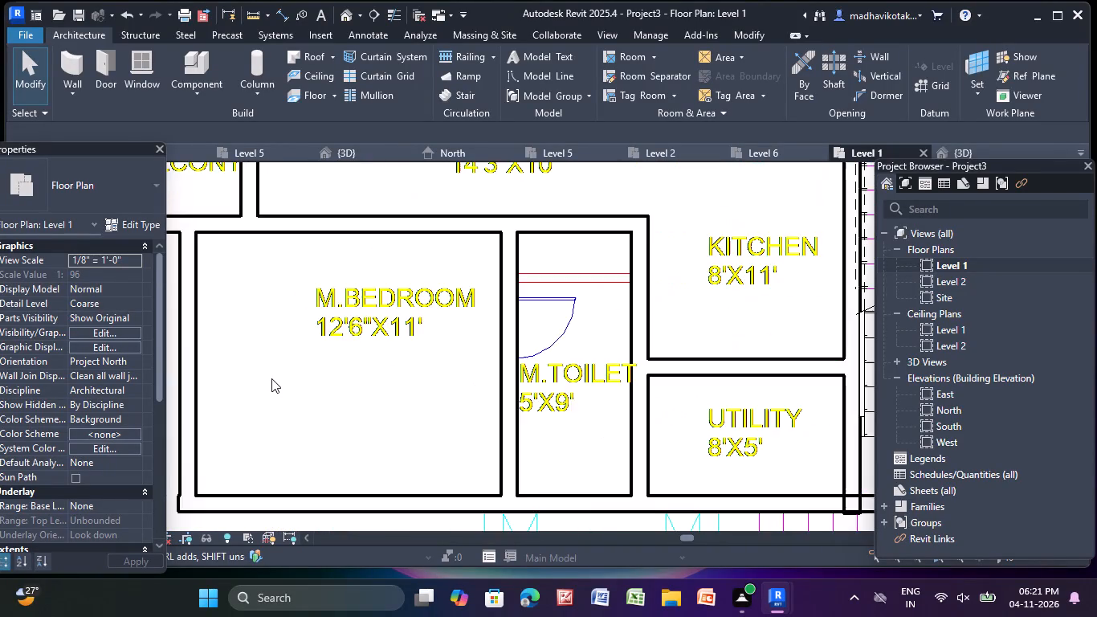
pyautogui.scroll(-5, 283, 365)
pyautogui.scroll(-6, 506, 300)
pyautogui.moveTo(502, 301); pyautogui.dragTo(463, 380, button='middle')
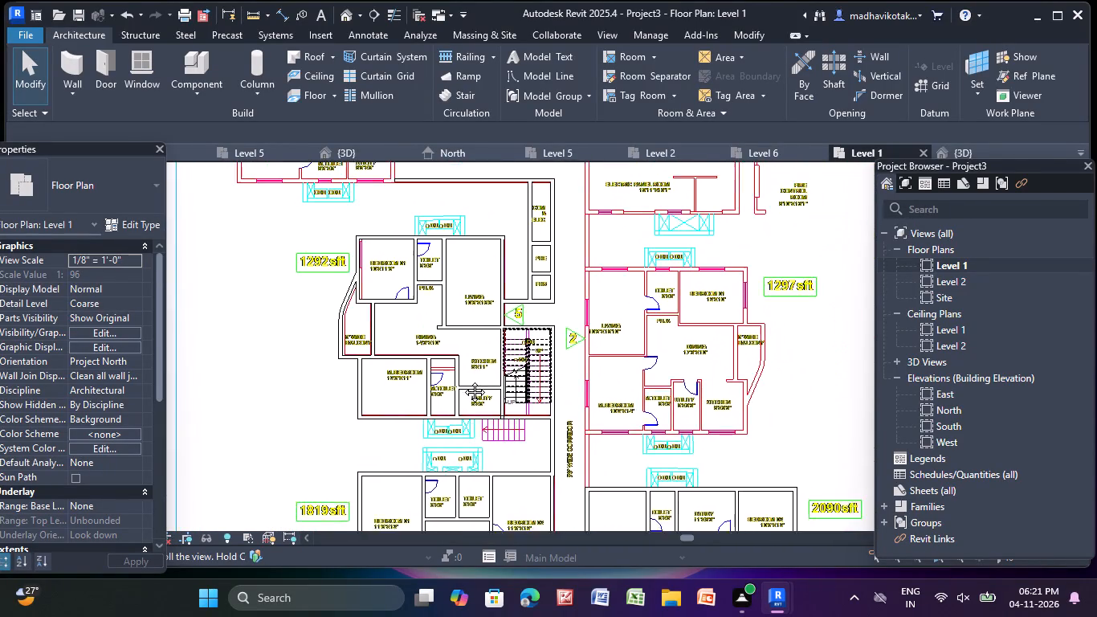
pyautogui.moveTo(463, 380); pyautogui.dragTo(405, 457, button='middle')
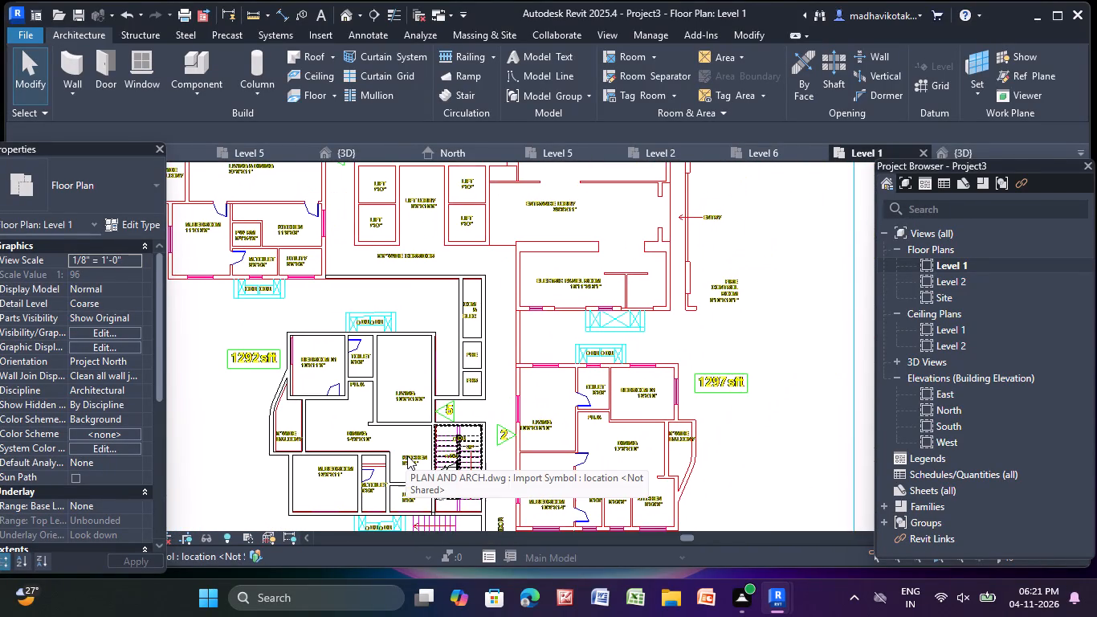
pyautogui.click(345, 16)
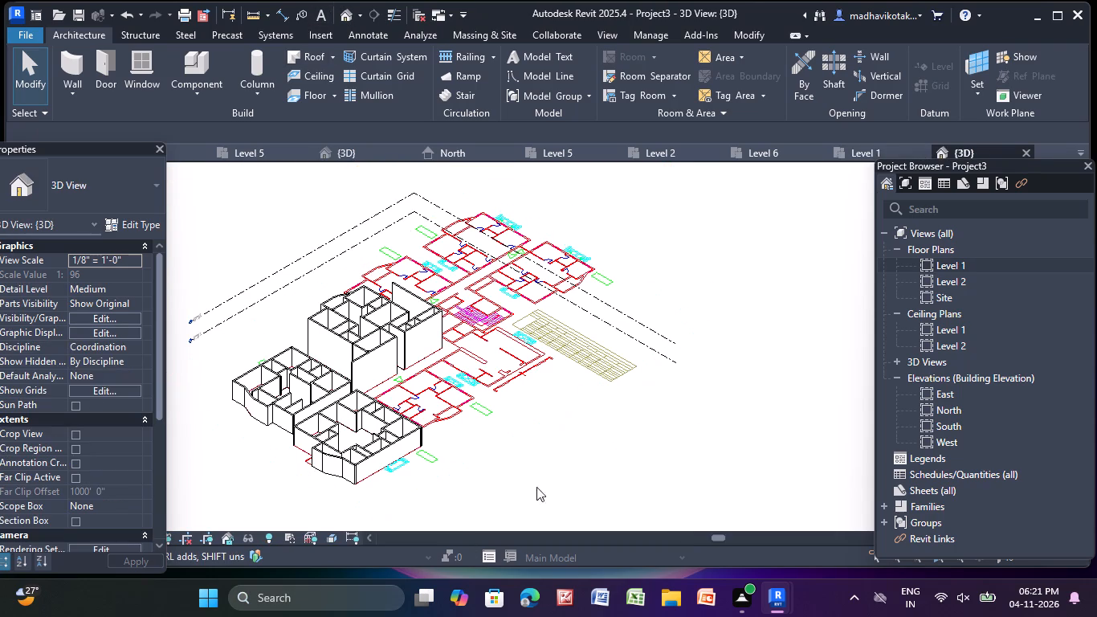
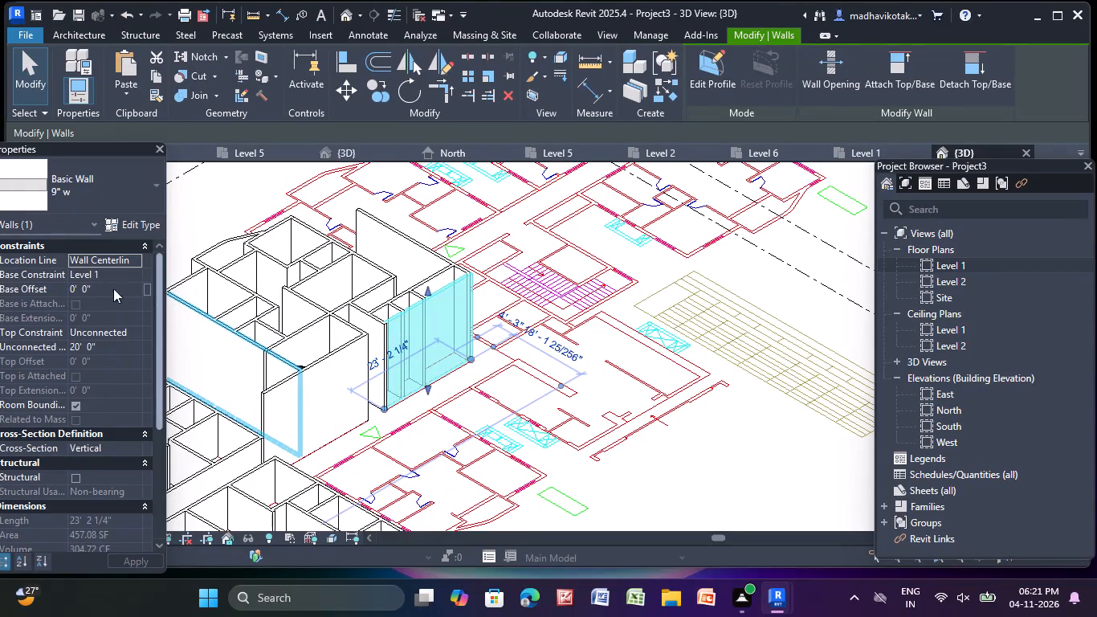
# Set the top constraint of the three outer 9" w walls in front of and around the staircase to Up to level: Level 2.
pyautogui.click(133, 330)
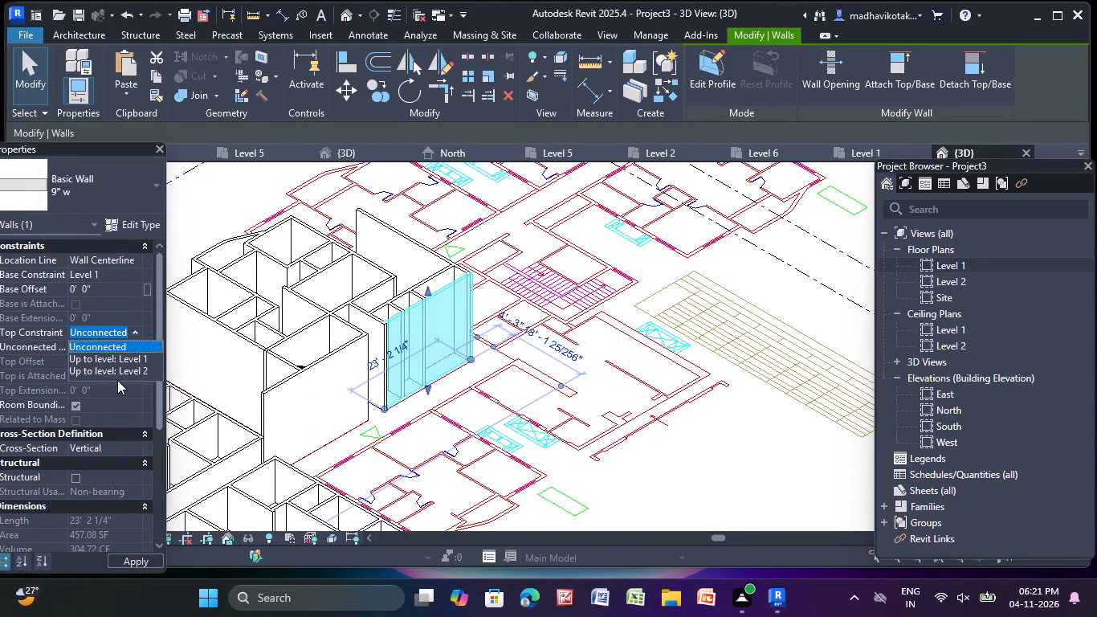
pyautogui.click(117, 378)
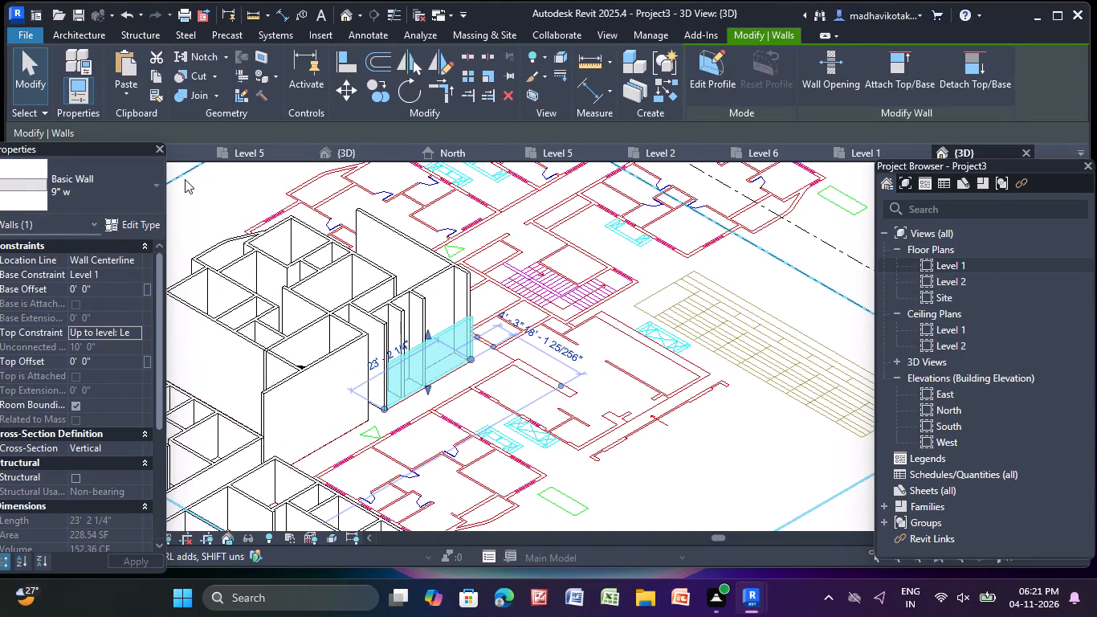
pyautogui.moveTo(185, 179); pyautogui.dragTo(186, 188)
pyautogui.click(322, 404)
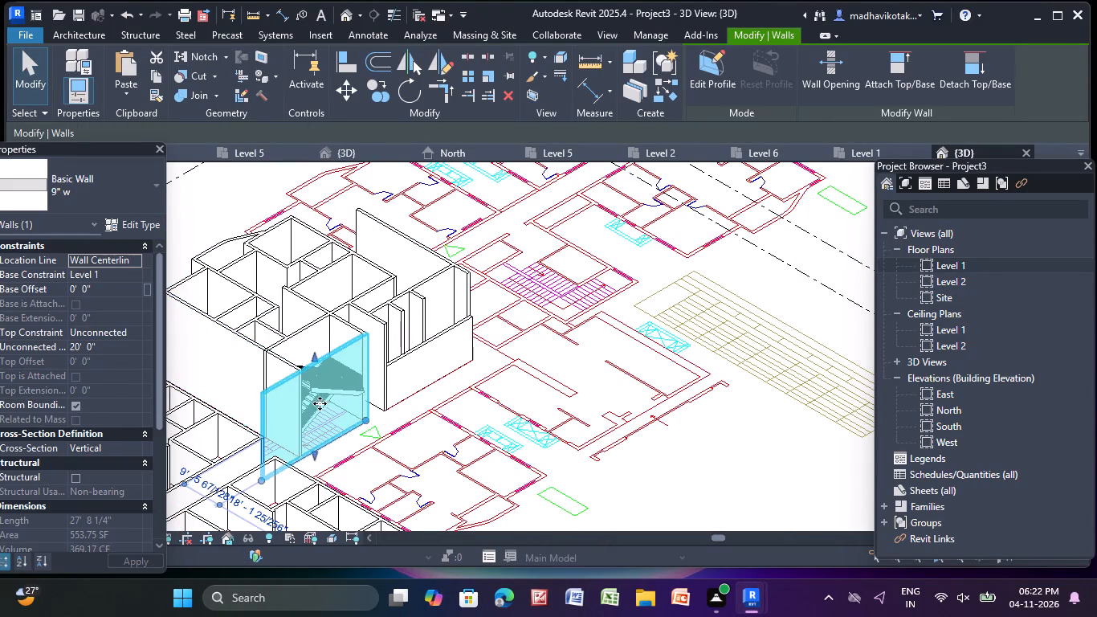
pyautogui.click(139, 335)
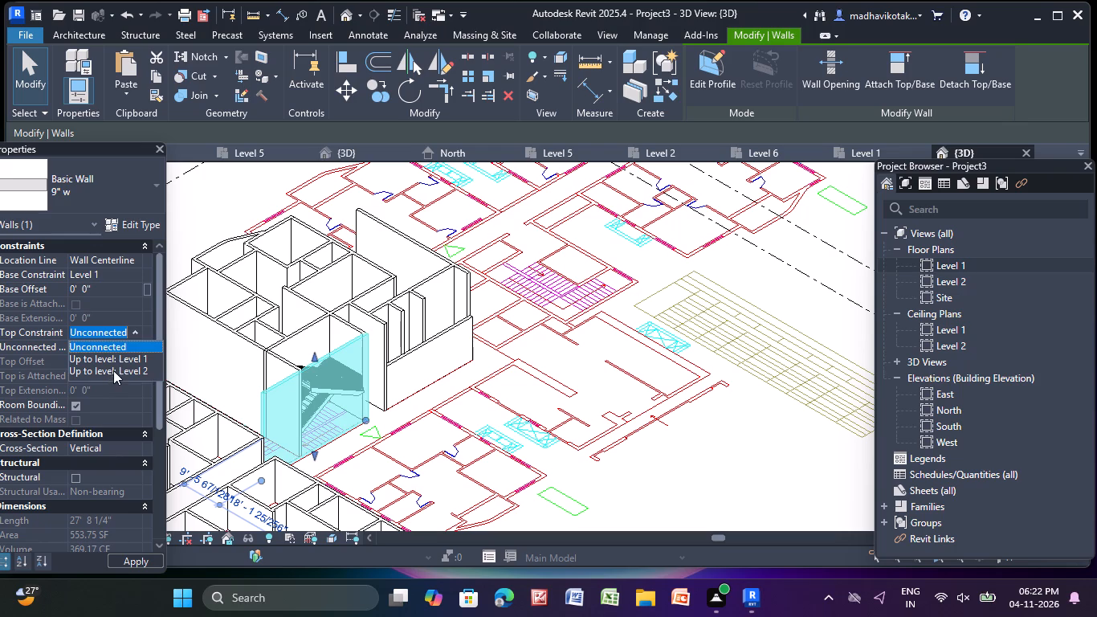
pyautogui.click(113, 370)
pyautogui.click(230, 381)
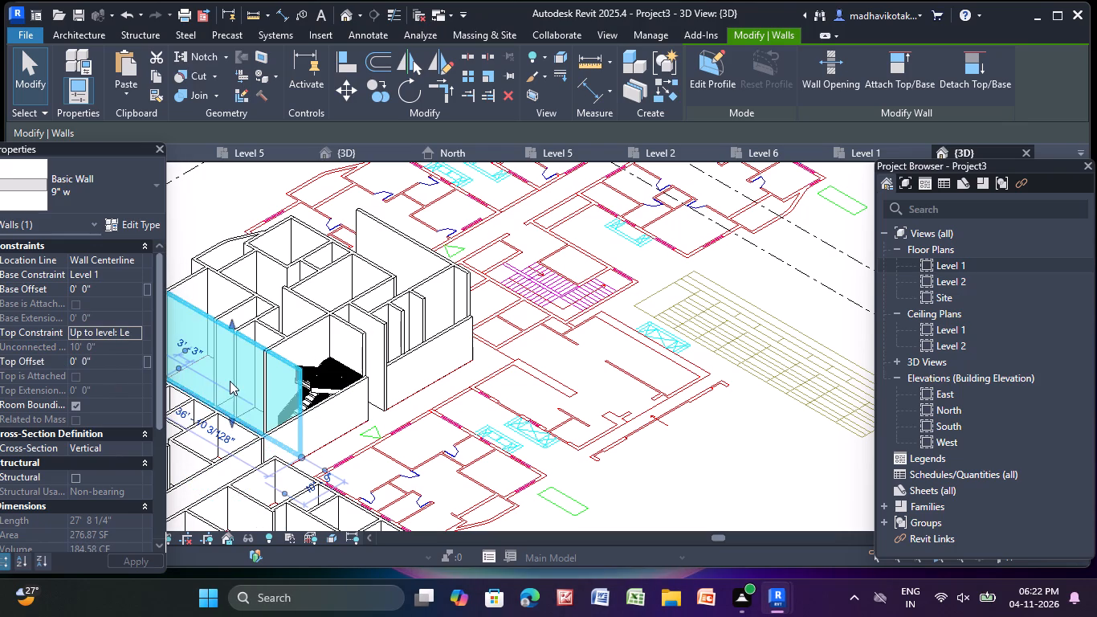
pyautogui.click(133, 336)
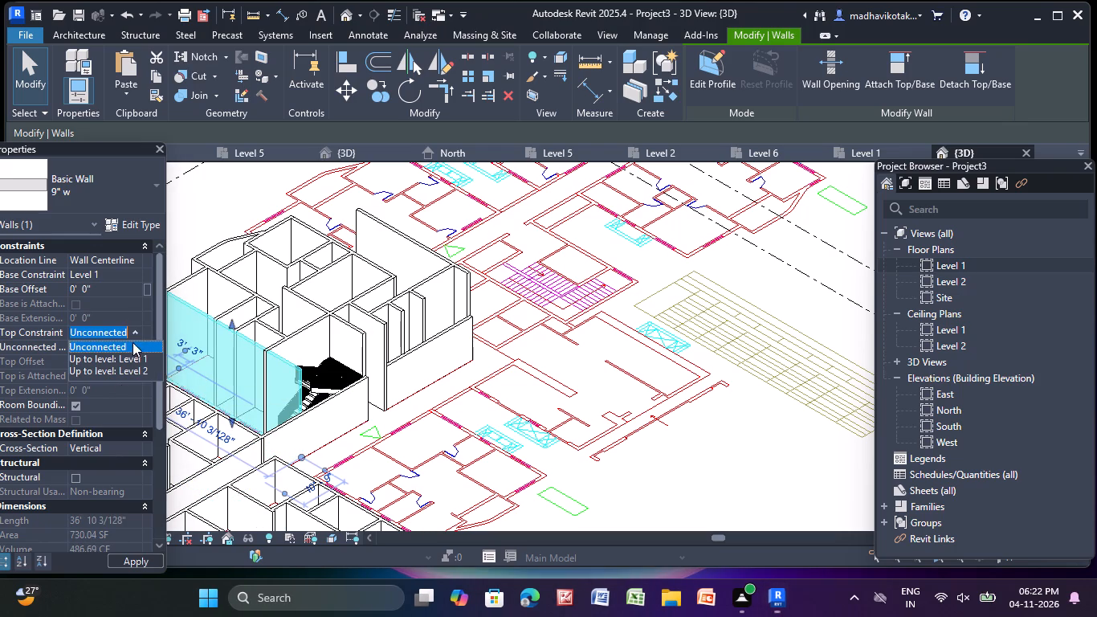
pyautogui.click(127, 376)
# Constrain the 11'-4 1/2" long 9" w wall and the adjoining 22' long 4.5" p wall up to Level 2.
pyautogui.moveTo(199, 378); pyautogui.dragTo(200, 382, button='middle')
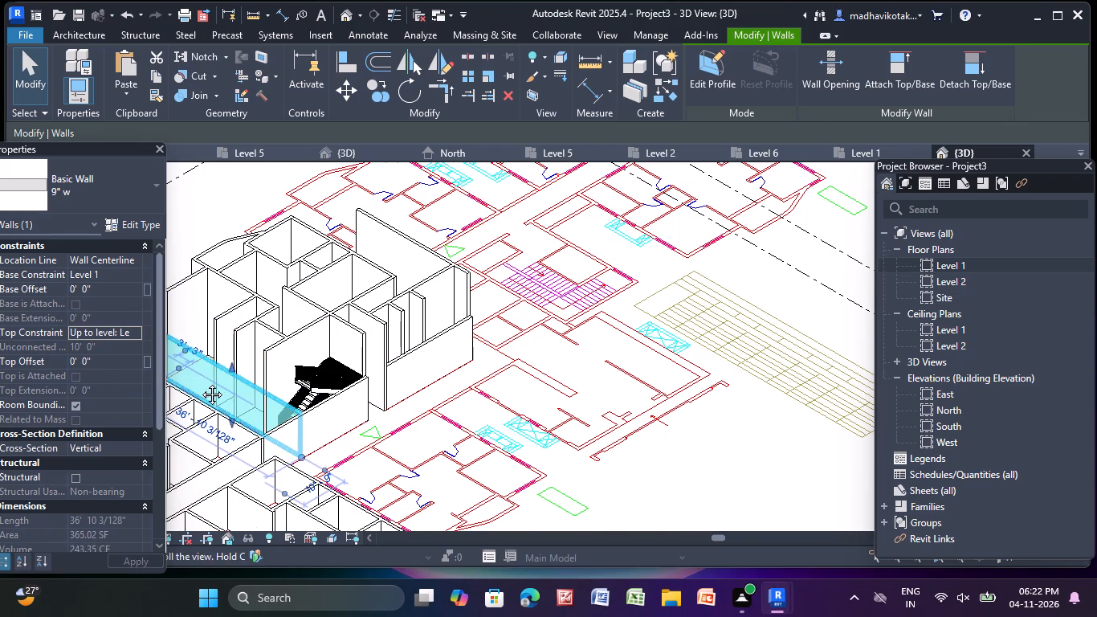
pyautogui.moveTo(200, 382); pyautogui.dragTo(282, 488, button='middle')
pyautogui.scroll(1, 274, 443)
pyautogui.click(257, 415)
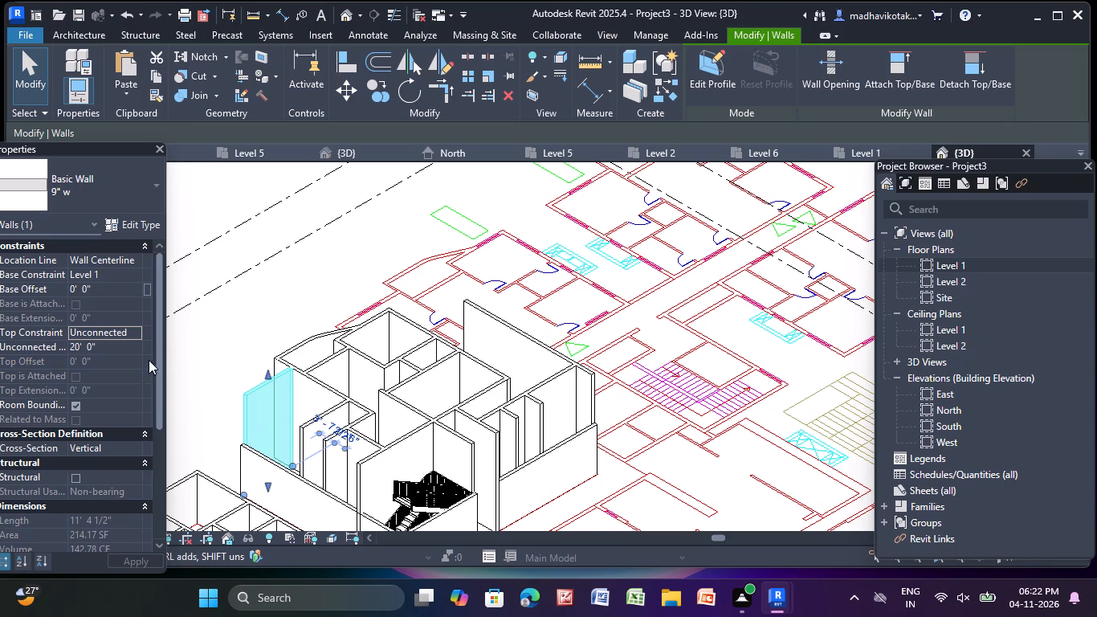
pyautogui.click(136, 333)
pyautogui.click(118, 370)
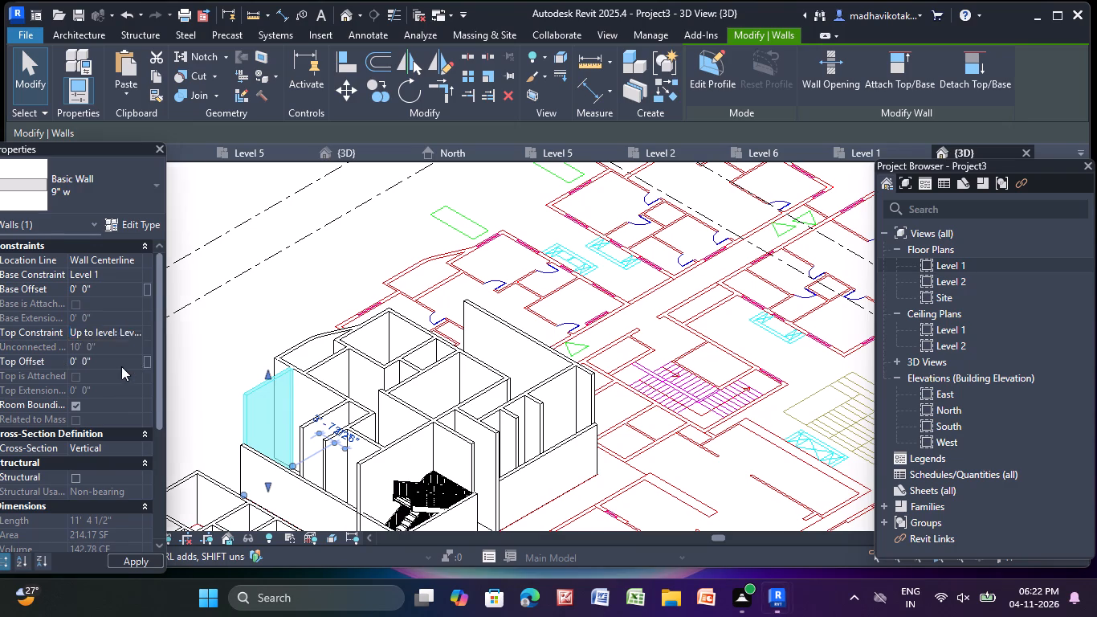
pyautogui.click(239, 326)
pyautogui.click(297, 383)
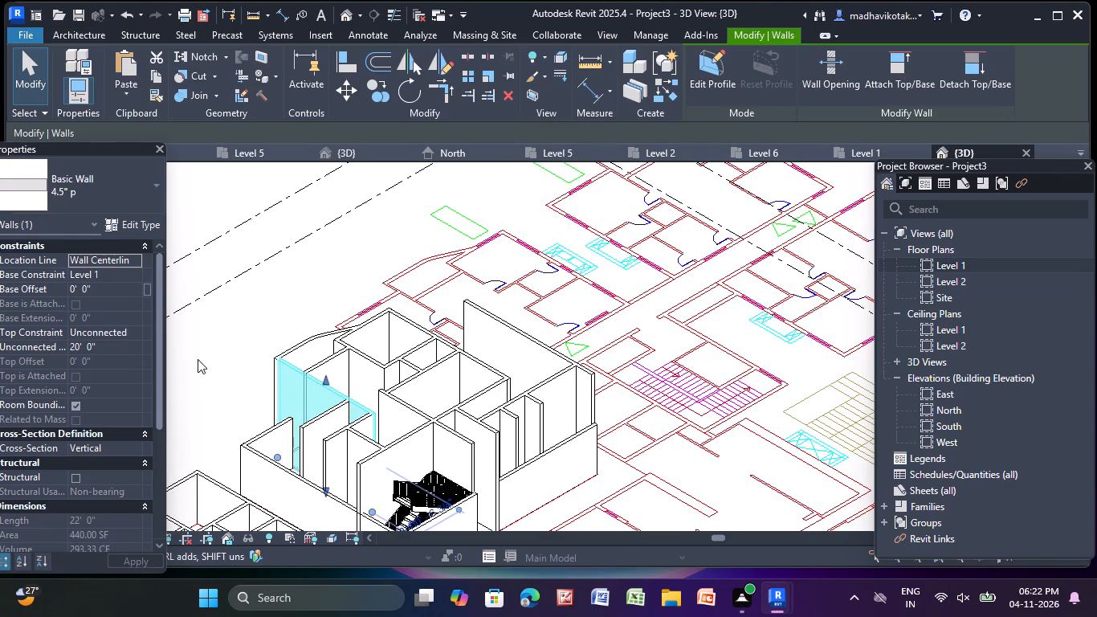
pyautogui.click(134, 333)
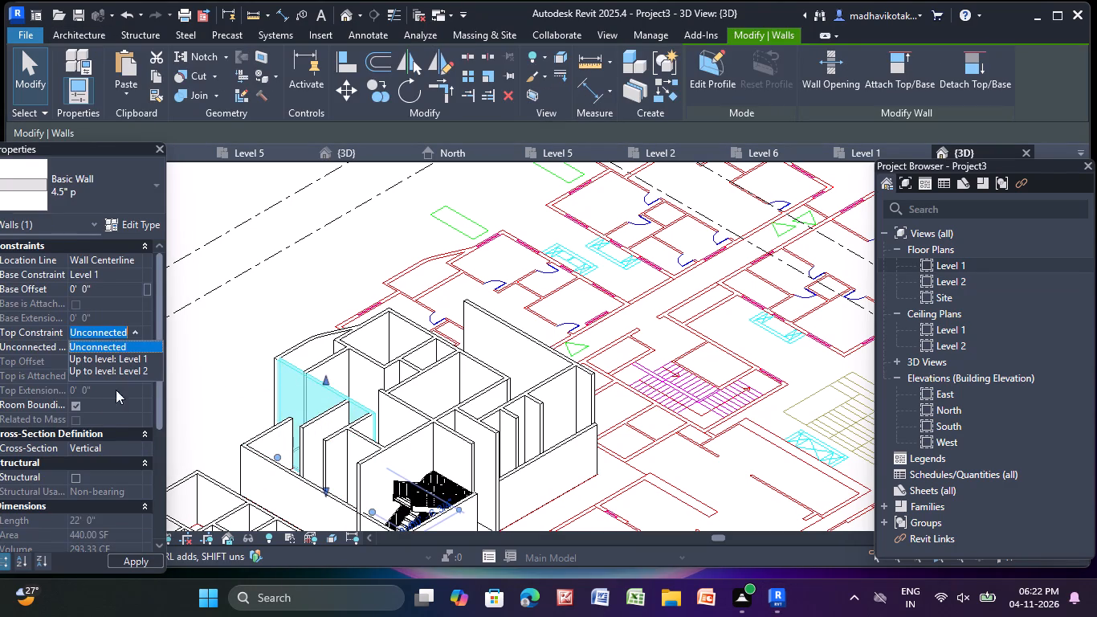
pyautogui.click(140, 371)
pyautogui.click(222, 344)
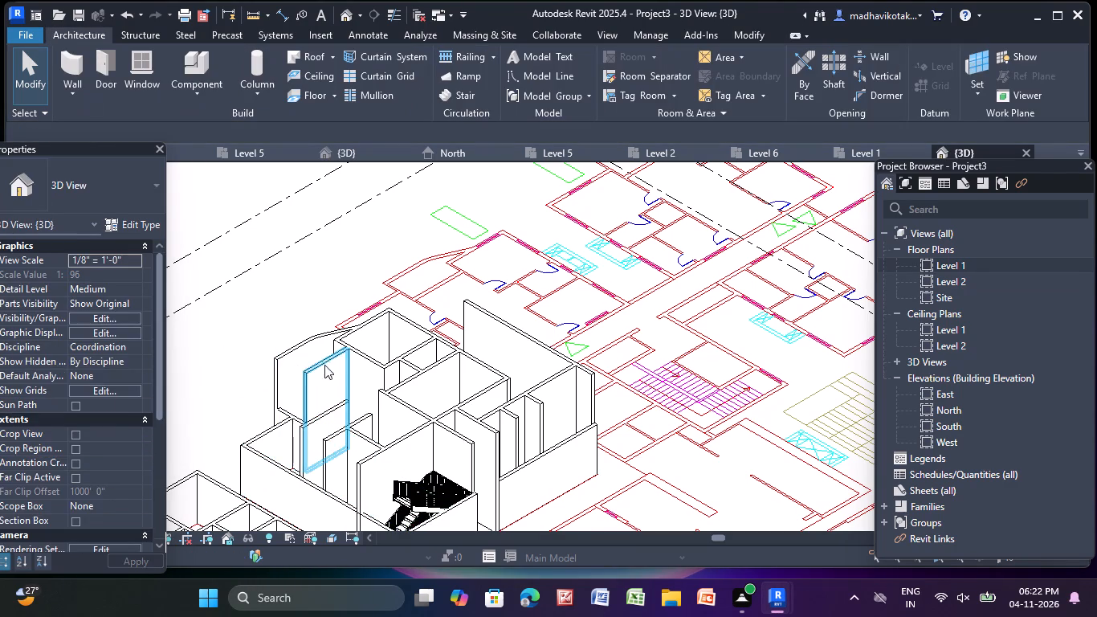
# Set the top constraint of the roughly 7'-1" long 4.5" p outer wall to Up to level: Level 2.
pyautogui.scroll(2, 291, 373)
pyautogui.click(285, 371)
pyautogui.click(128, 334)
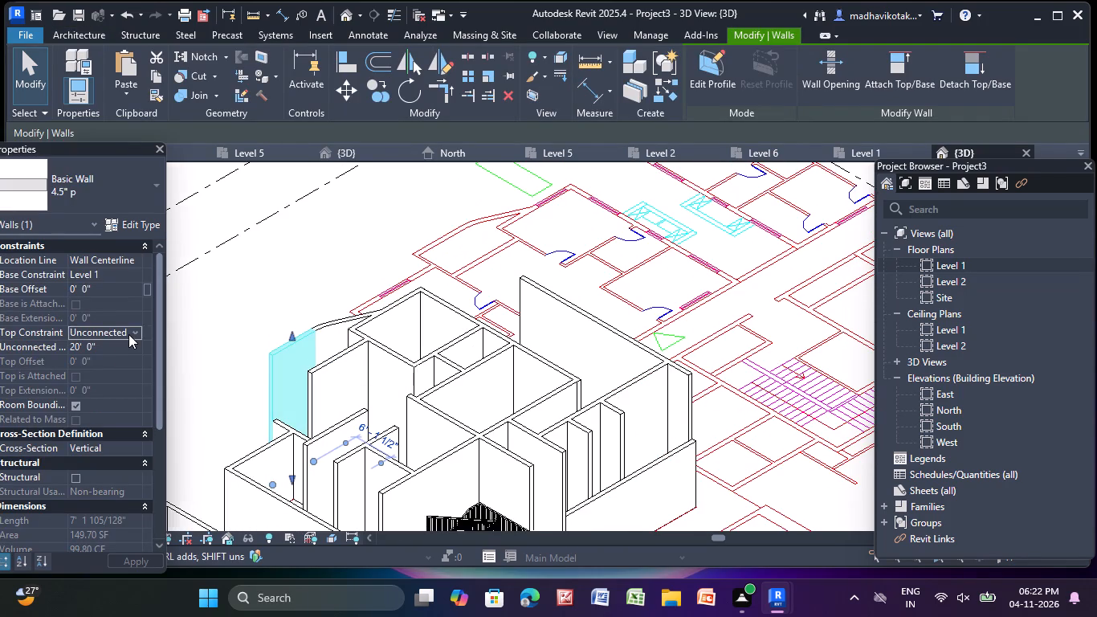
pyautogui.click(136, 332)
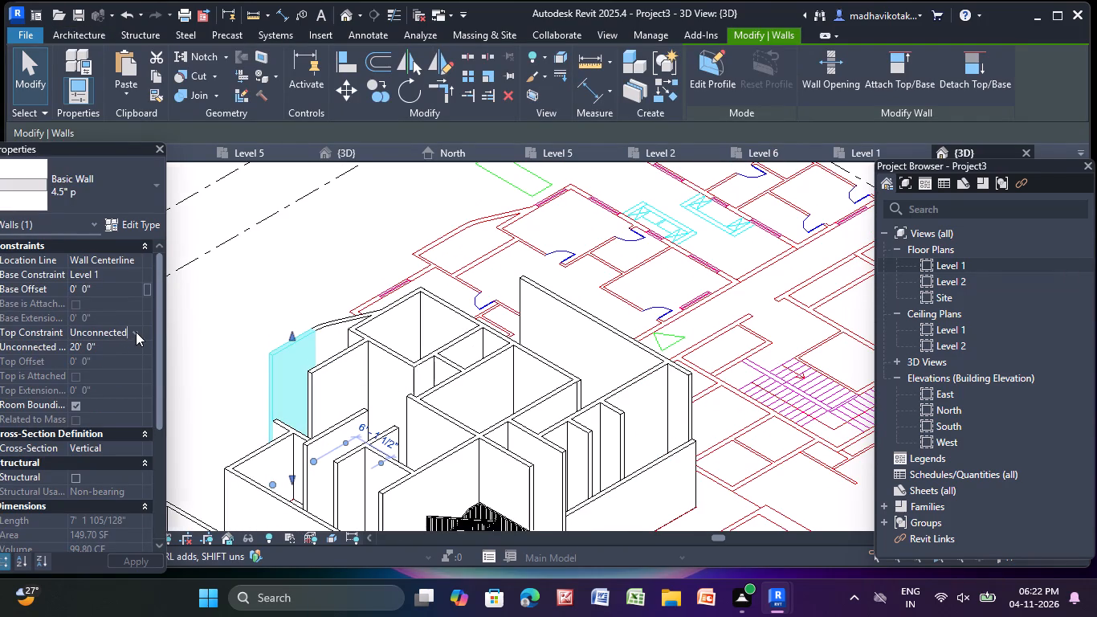
pyautogui.click(126, 372)
pyautogui.click(243, 333)
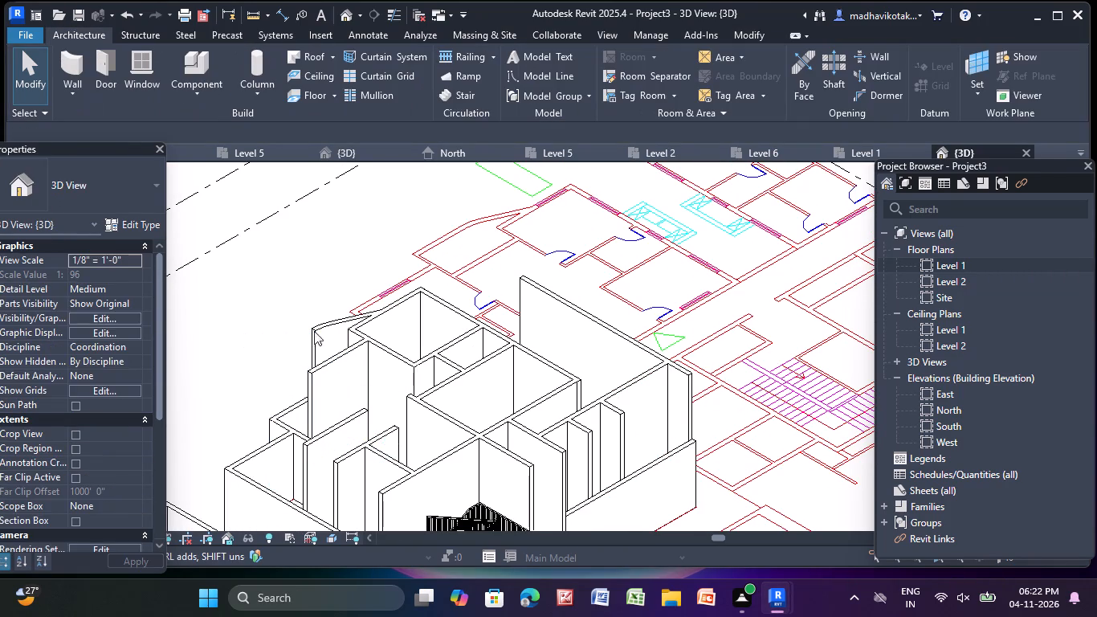
# Constrain the short 4.5" p wall segment and the adjoining 7' angled segment at the building's outer corner up to Level 2.
pyautogui.click(316, 337)
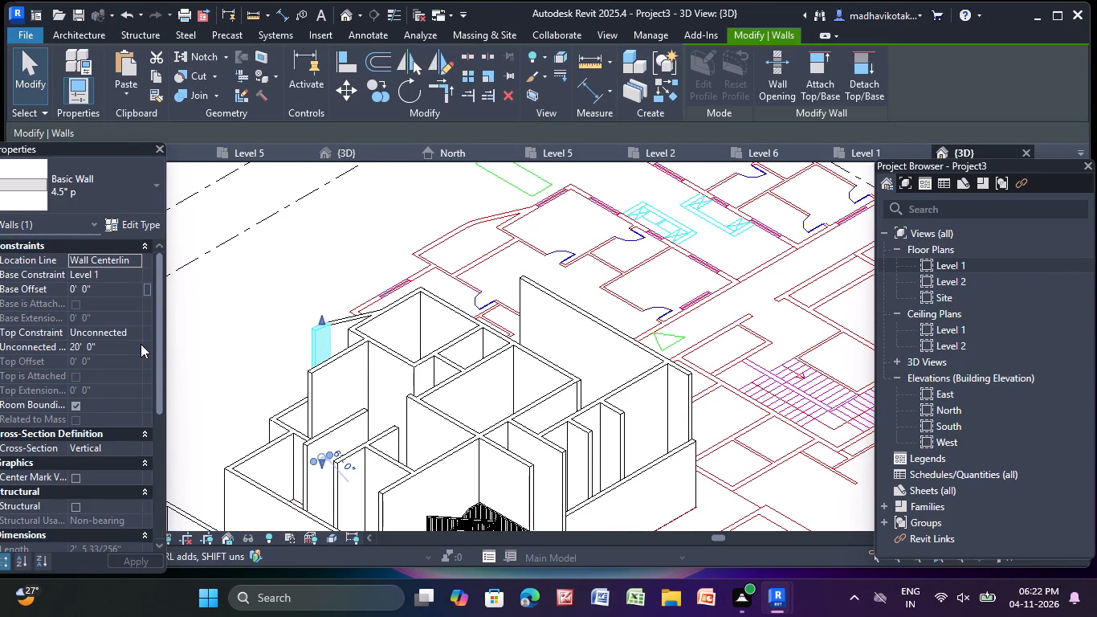
pyautogui.click(136, 337)
pyautogui.click(118, 370)
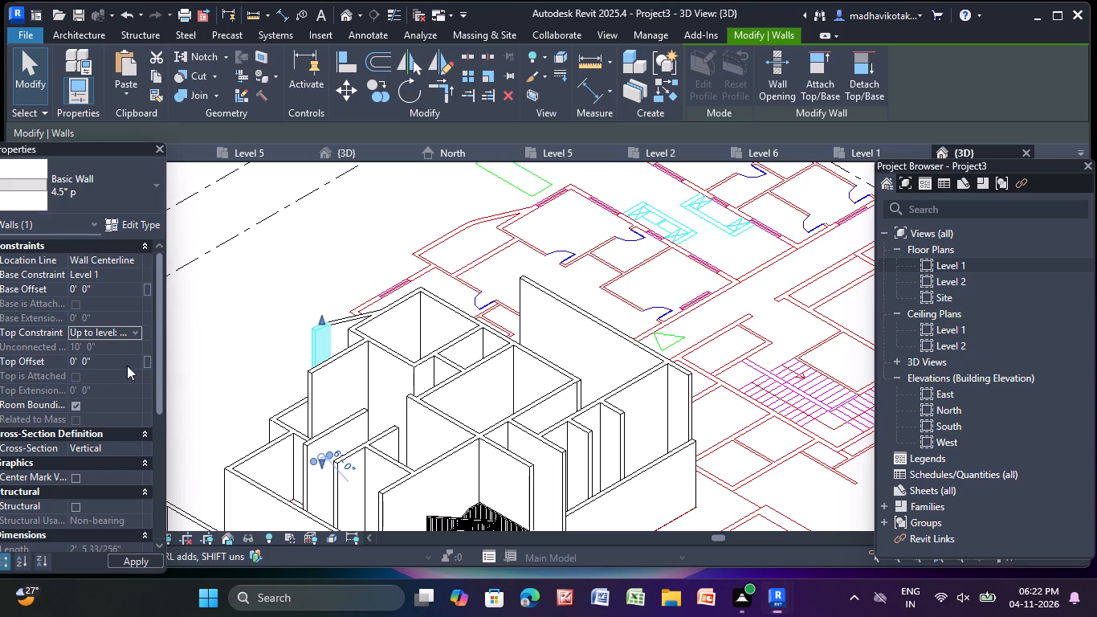
pyautogui.click(206, 332)
pyautogui.scroll(8, 355, 333)
pyautogui.click(319, 325)
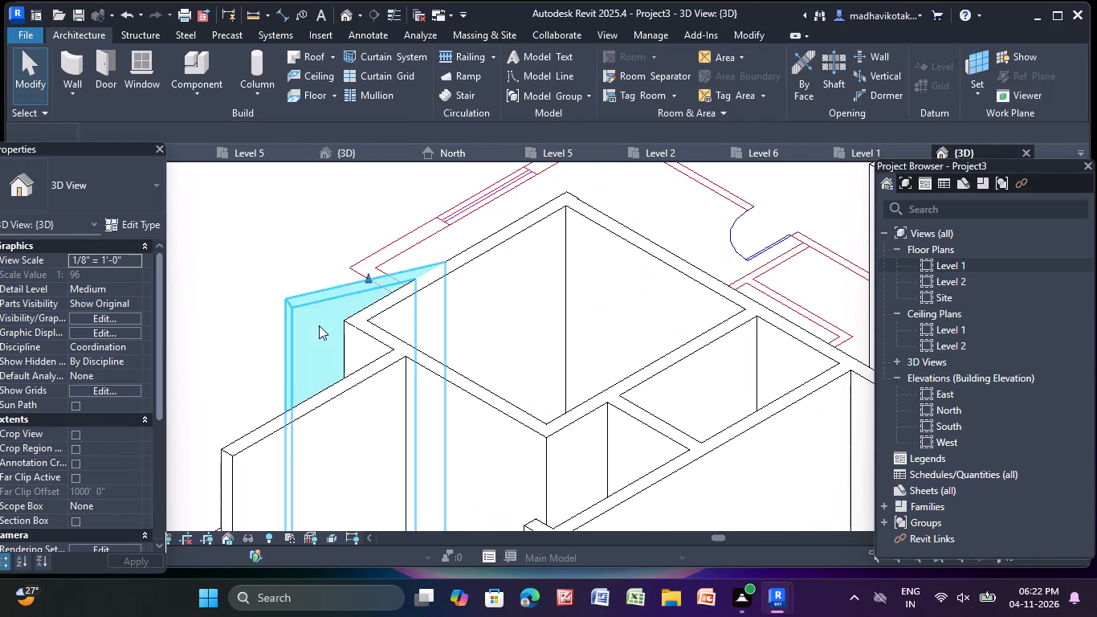
pyautogui.click(137, 333)
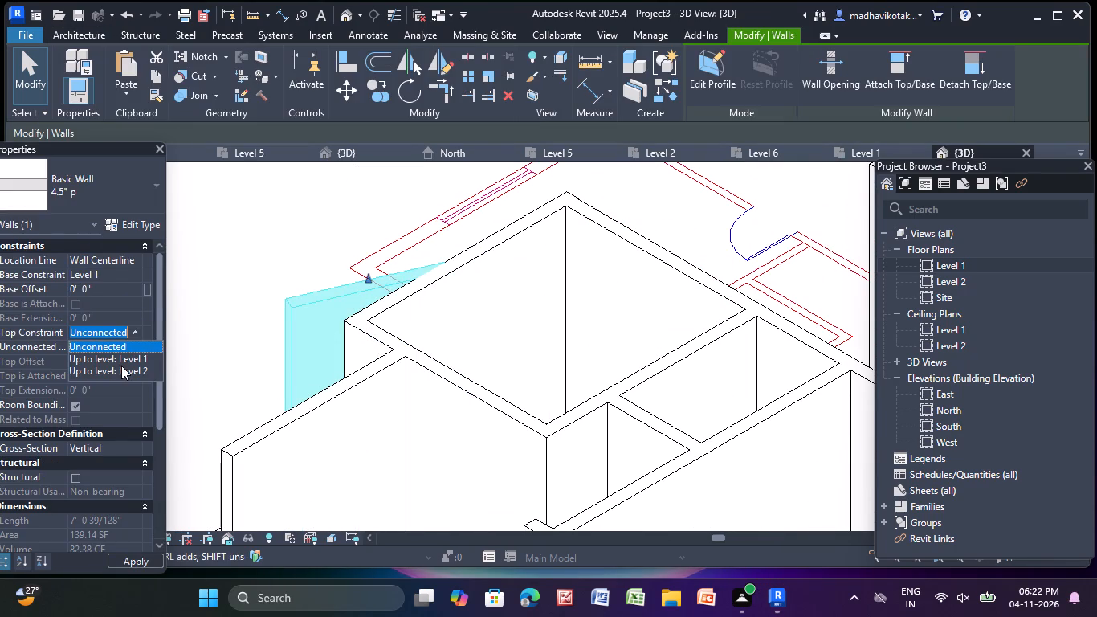
pyautogui.click(121, 376)
pyautogui.click(236, 300)
# Set the top constraint of the 10'-6 3/4" and roughly 21'-10" long 4.5" p interior walls to Up to level: Level 2.
pyautogui.scroll(-4, 233, 303)
pyautogui.scroll(-3, 221, 439)
pyautogui.moveTo(241, 432); pyautogui.dragTo(271, 321, button='middle')
pyautogui.click(267, 312)
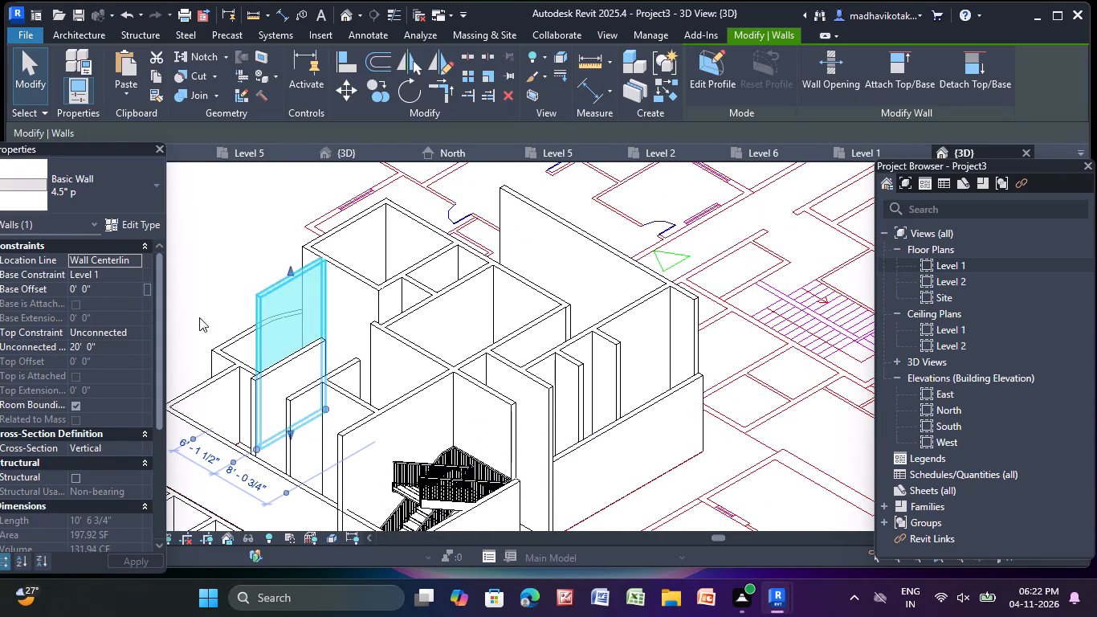
pyautogui.click(133, 332)
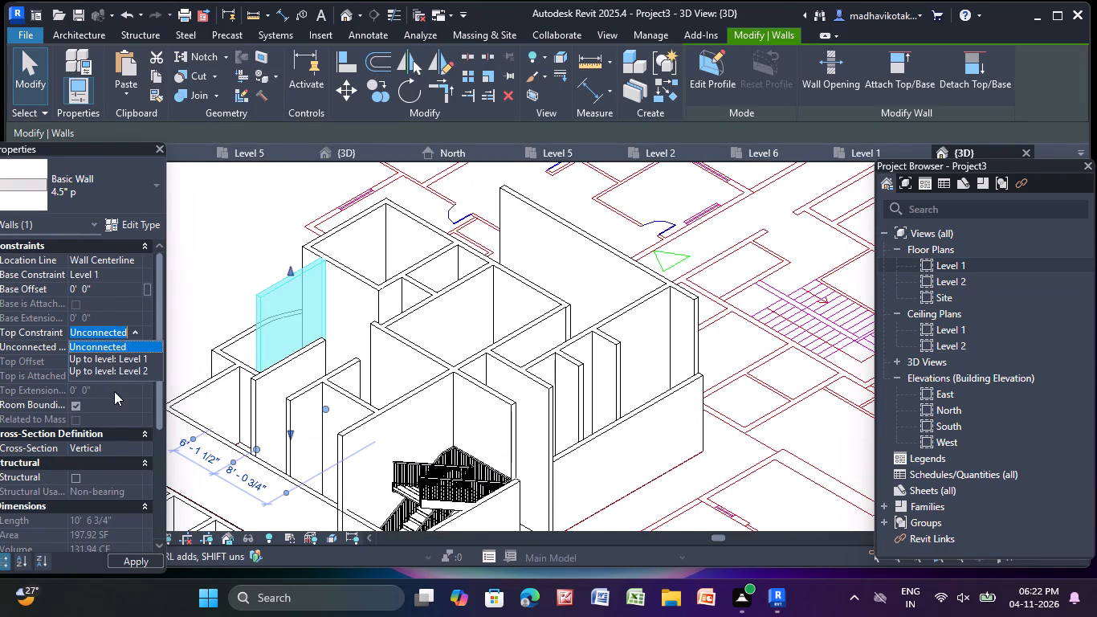
pyautogui.click(137, 370)
pyautogui.click(209, 297)
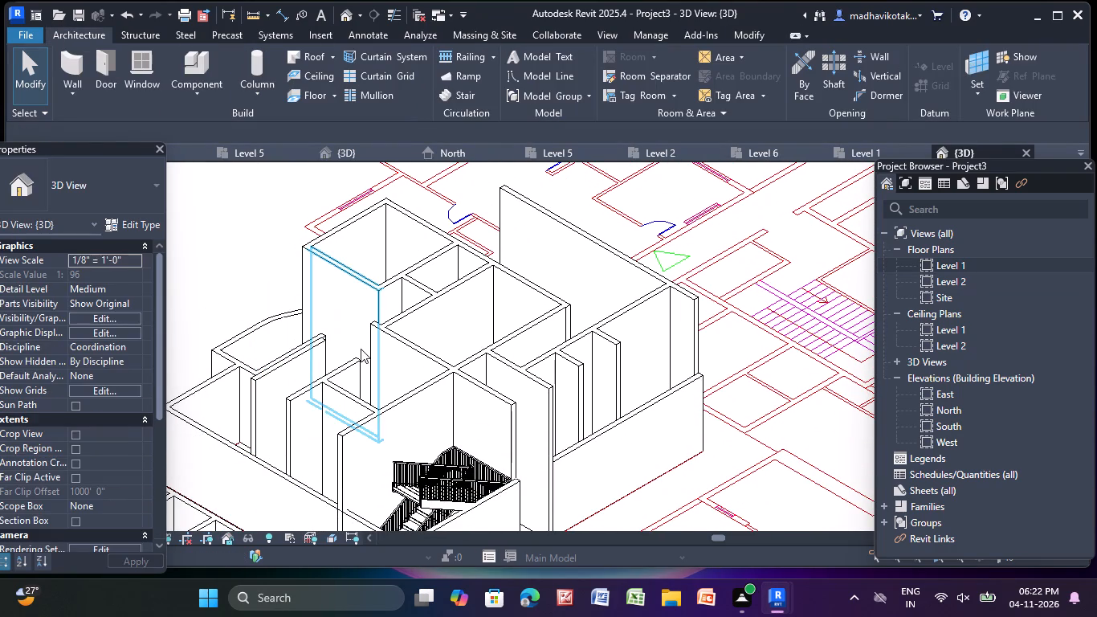
pyautogui.click(389, 351)
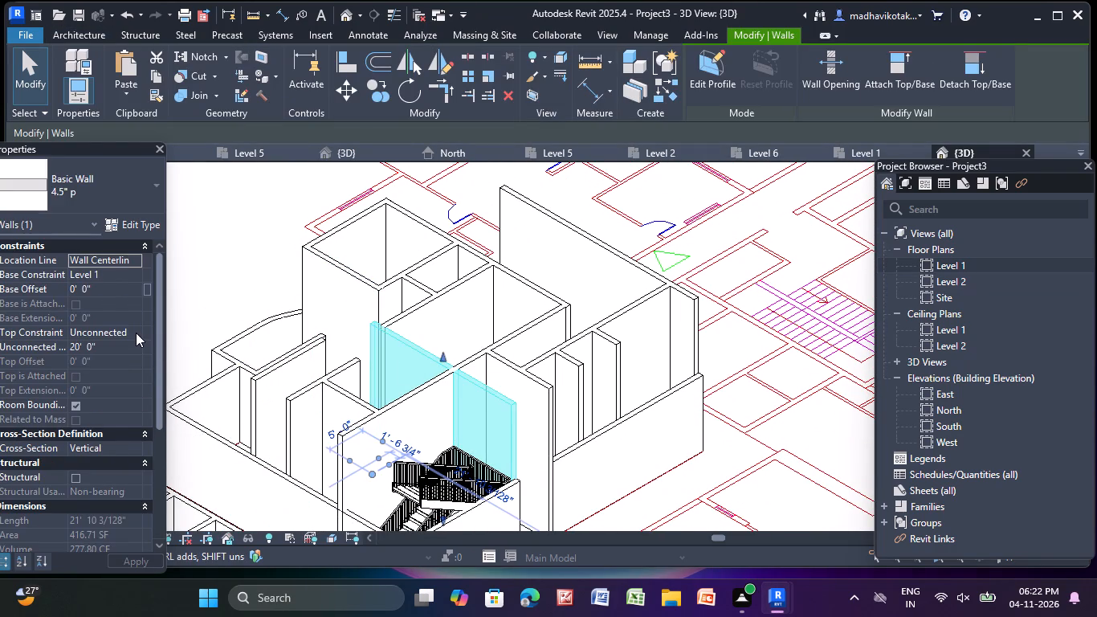
pyautogui.click(136, 333)
pyautogui.click(130, 374)
pyautogui.click(246, 264)
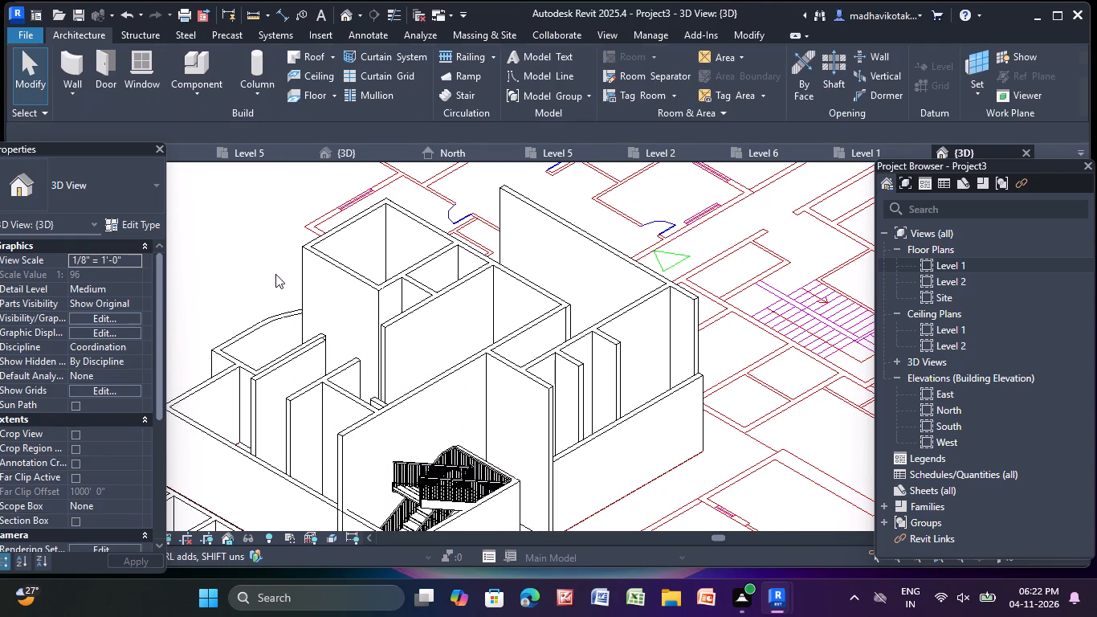
# Constrain the roughly 9'-10" long 4.5" p wall beside the staircase up to Level 2.
pyautogui.scroll(-3, 444, 368)
pyautogui.moveTo(443, 368); pyautogui.dragTo(243, 280, button='middle')
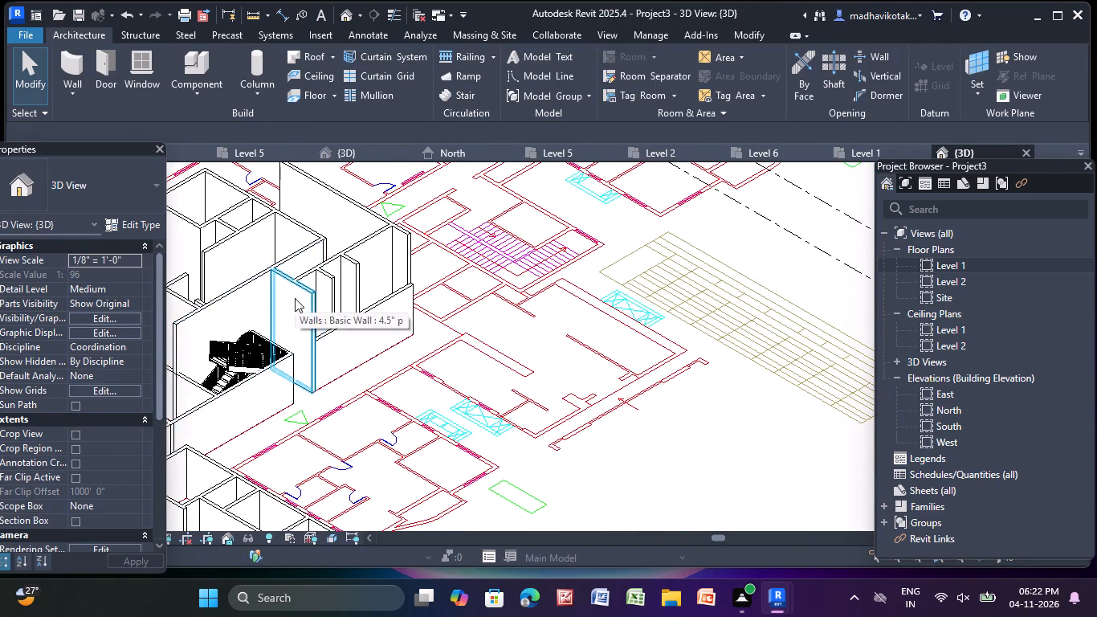
pyautogui.moveTo(295, 298); pyautogui.dragTo(558, 341, button='middle')
pyautogui.click(555, 341)
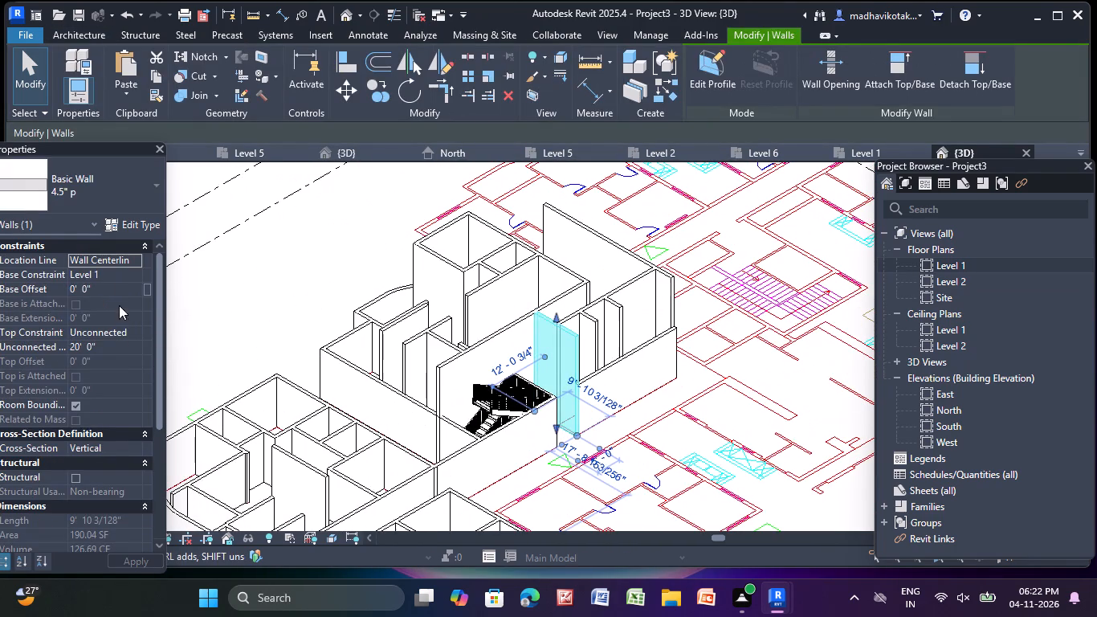
pyautogui.click(134, 333)
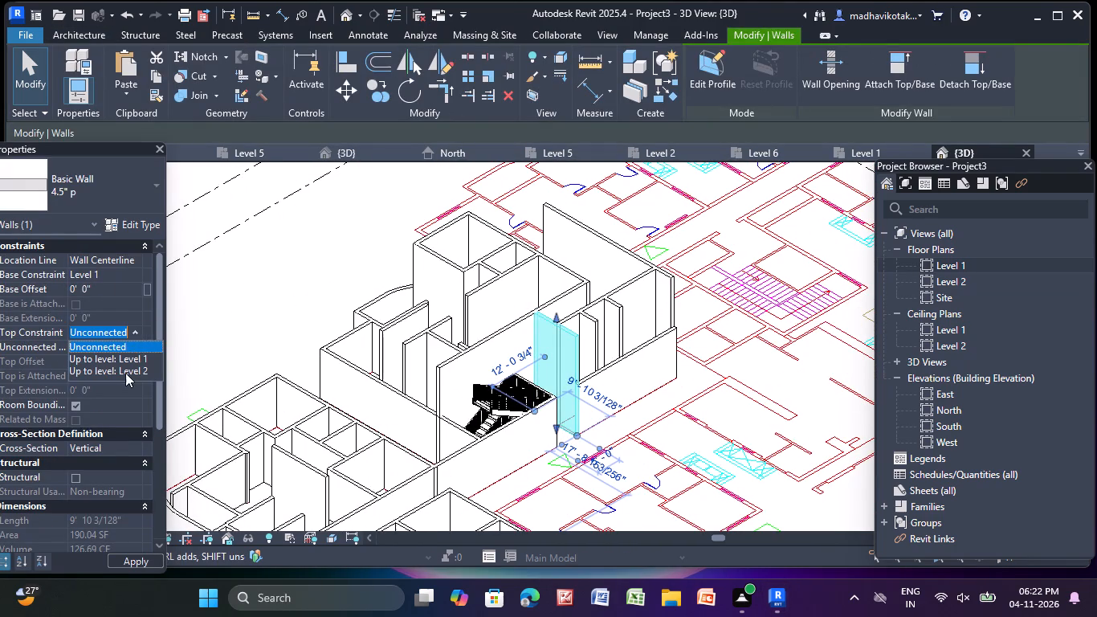
pyautogui.click(125, 373)
pyautogui.click(278, 307)
# Set the top constraint of the adjoining 10'-11 1/4" and 12'-5 1/4" long 4.5" p room walls to Up to level: Level 2.
pyautogui.click(435, 261)
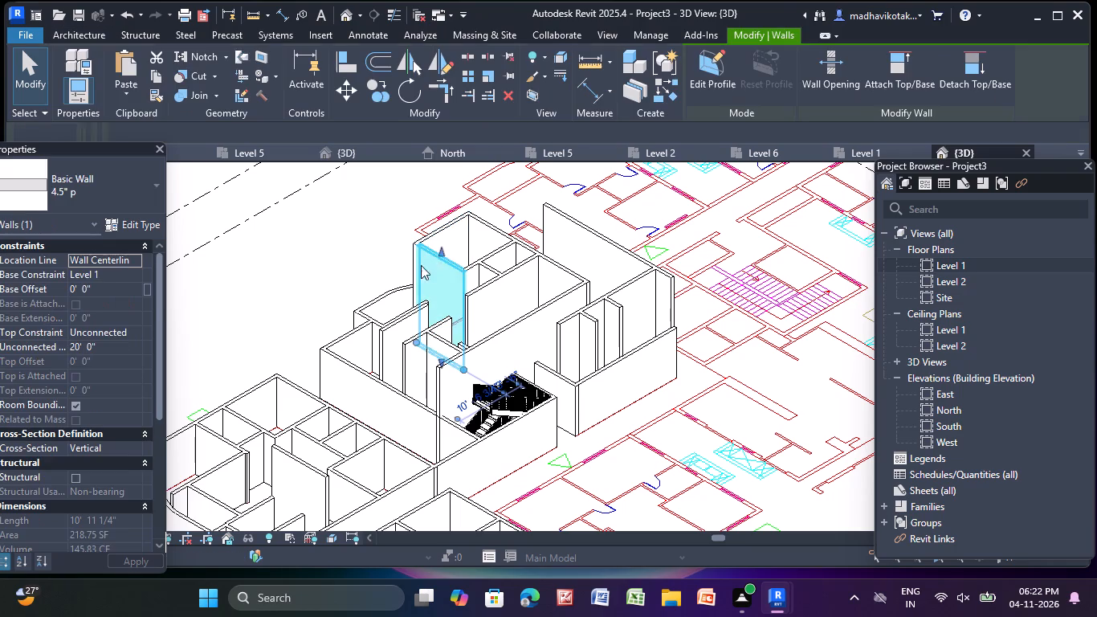
pyautogui.click(135, 334)
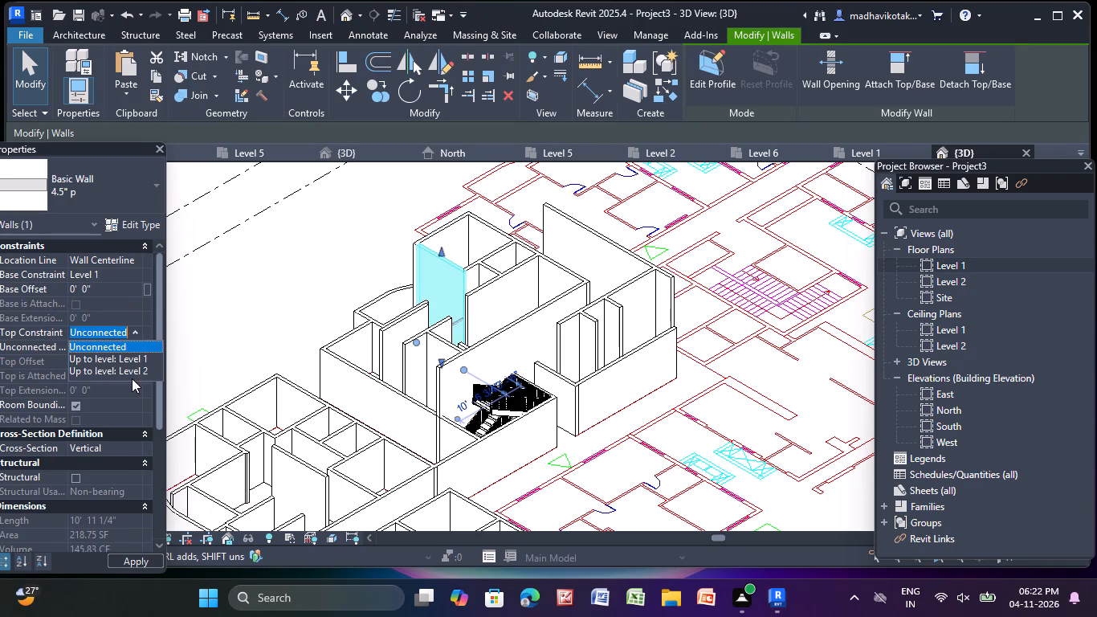
pyautogui.click(133, 374)
pyautogui.click(278, 316)
pyautogui.click(436, 251)
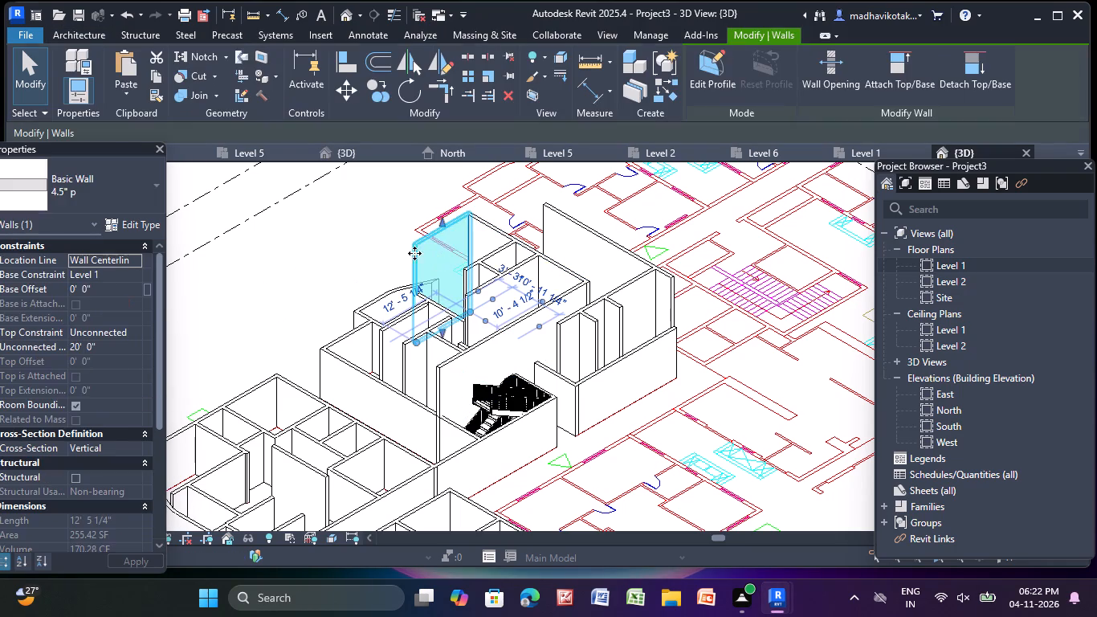
pyautogui.click(129, 330)
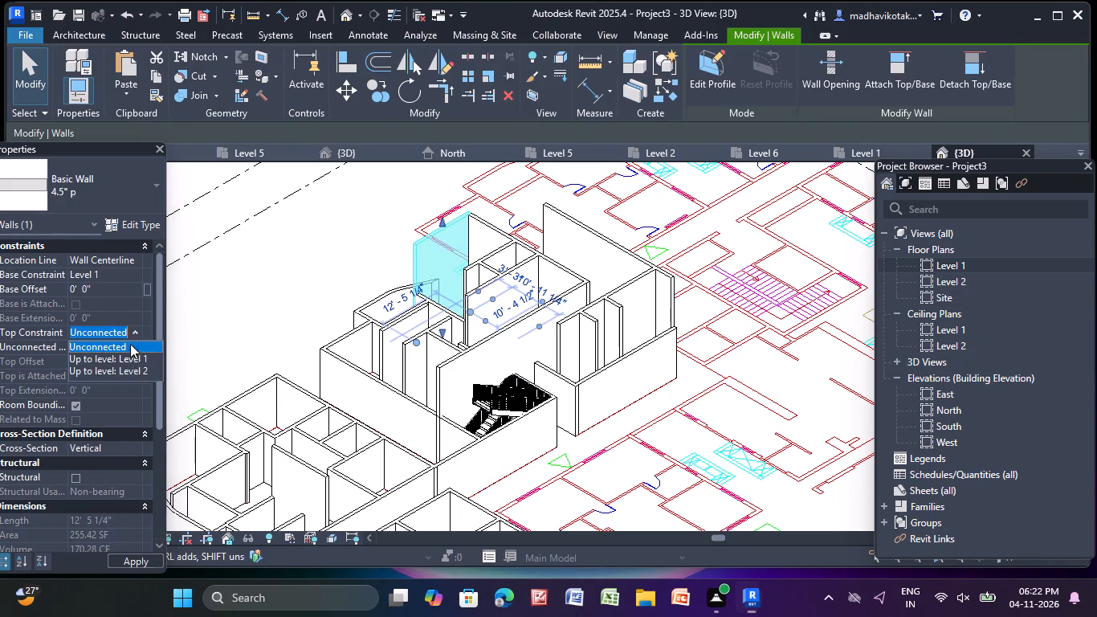
pyautogui.click(142, 374)
pyautogui.click(222, 317)
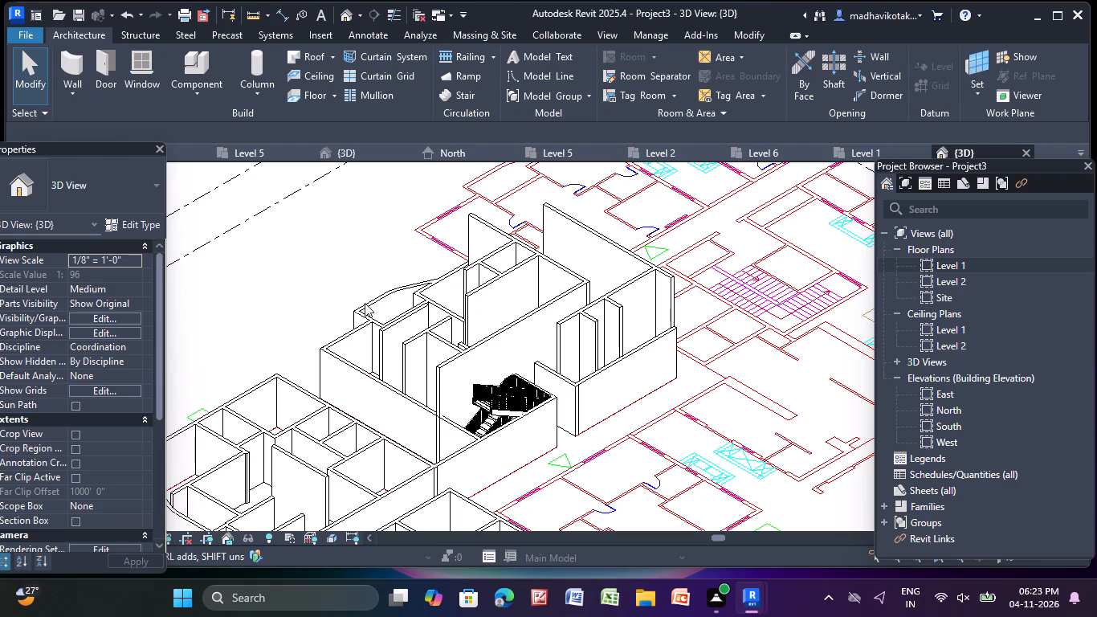
# Constrain the 17'-0 3/4" long 4.5" p interior wall up to Level 2.
pyautogui.click(513, 281)
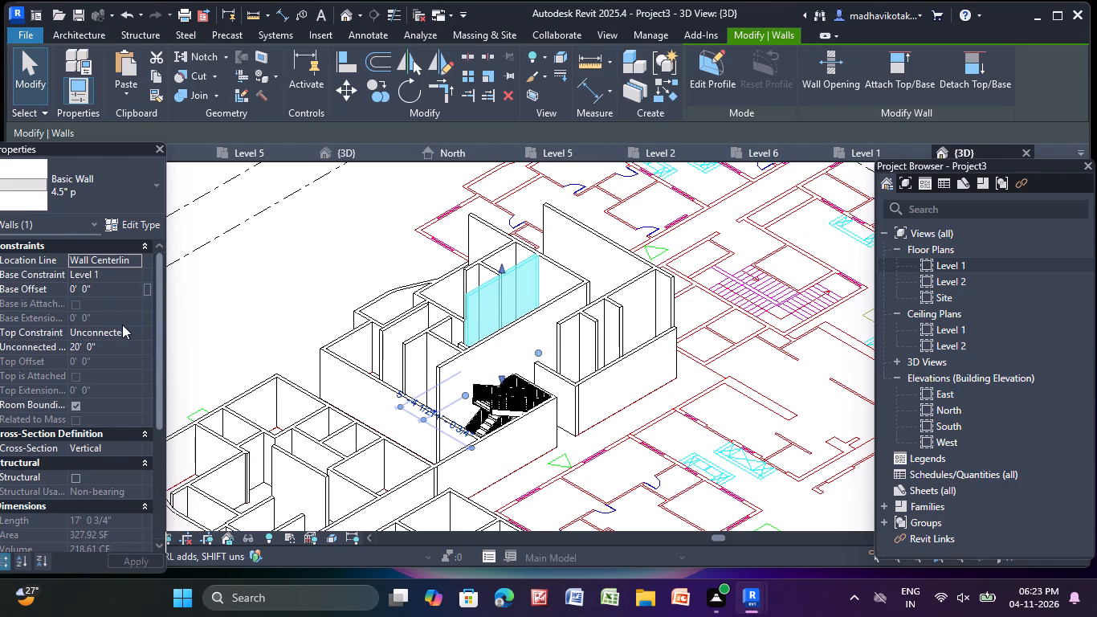
pyautogui.click(131, 334)
pyautogui.click(130, 375)
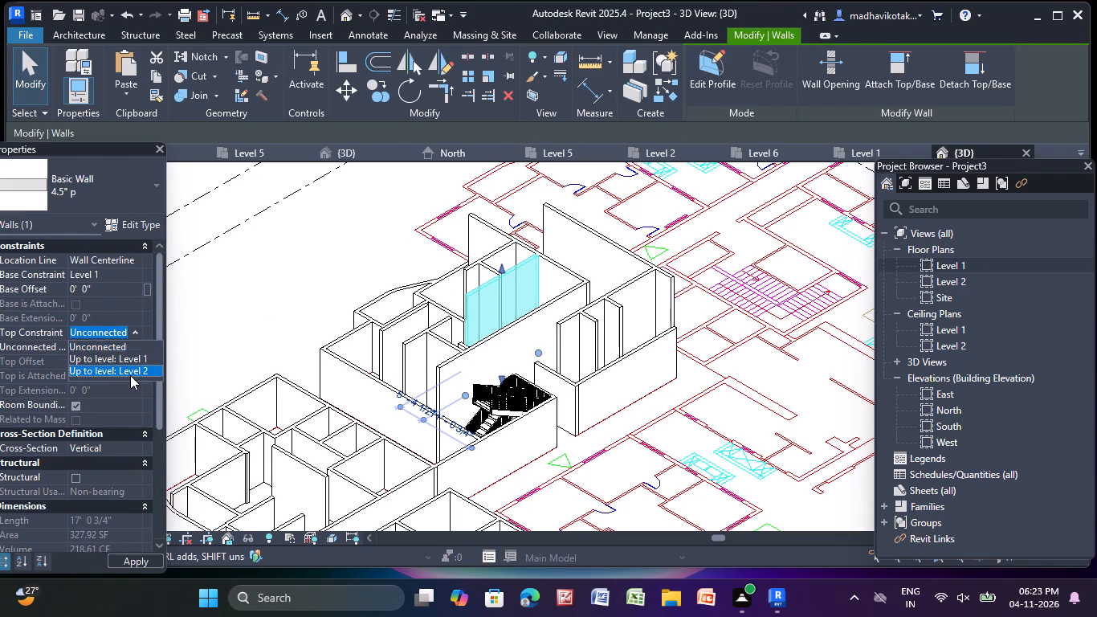
pyautogui.click(300, 308)
# Set the top constraint of the 27'-9" long 9" w wall behind the rooms to Up to level: Level 2.
pyautogui.scroll(4, 498, 273)
pyautogui.click(479, 225)
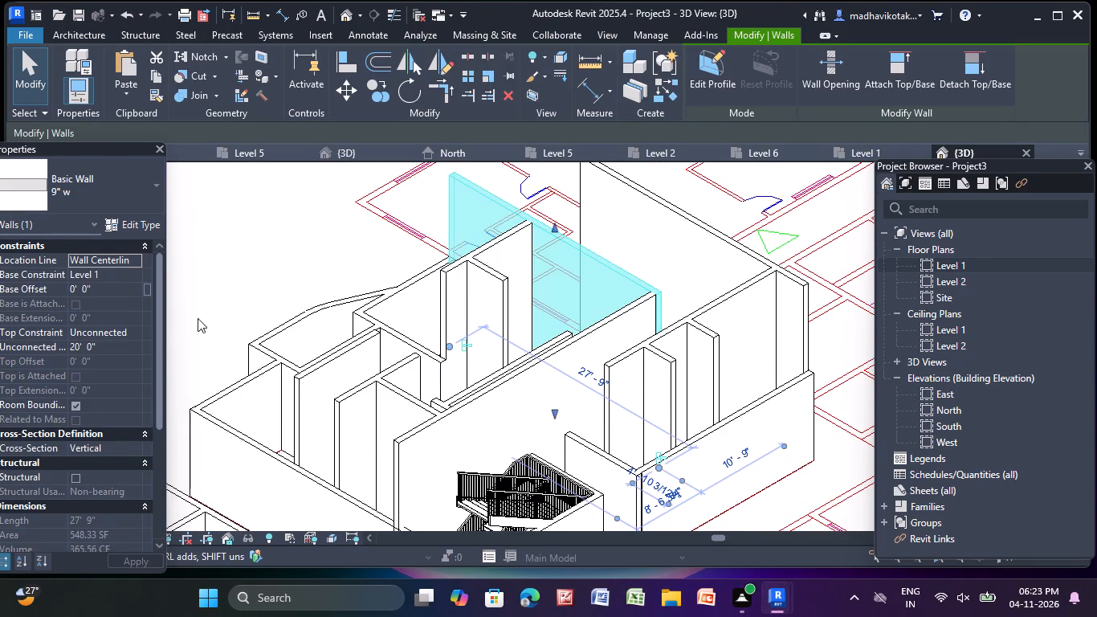
pyautogui.click(136, 336)
pyautogui.click(129, 374)
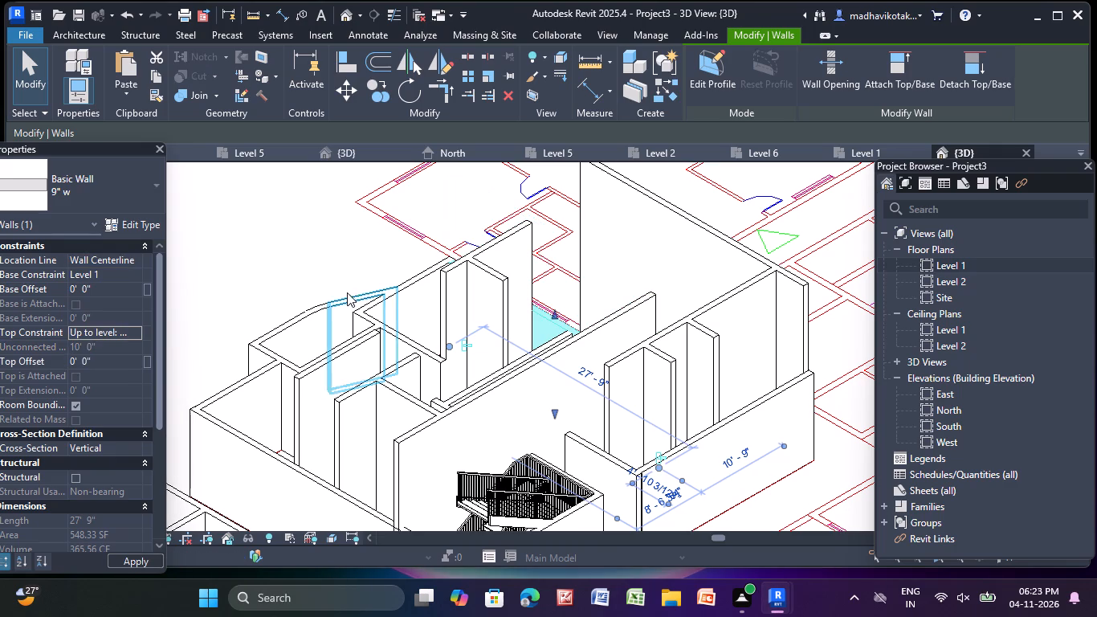
pyautogui.click(280, 231)
# Set the top constraint of the 5'-4 1/2" and 12'-0 3/4" long 4.5" p interior walls to Up to level: Level 2.
pyautogui.click(467, 289)
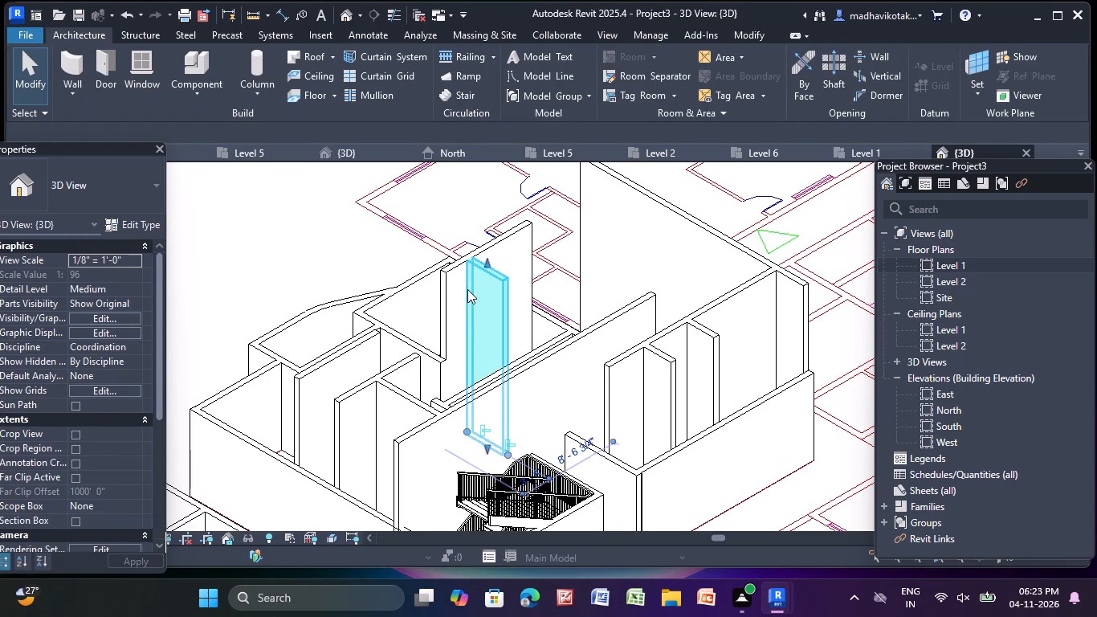
pyautogui.click(133, 329)
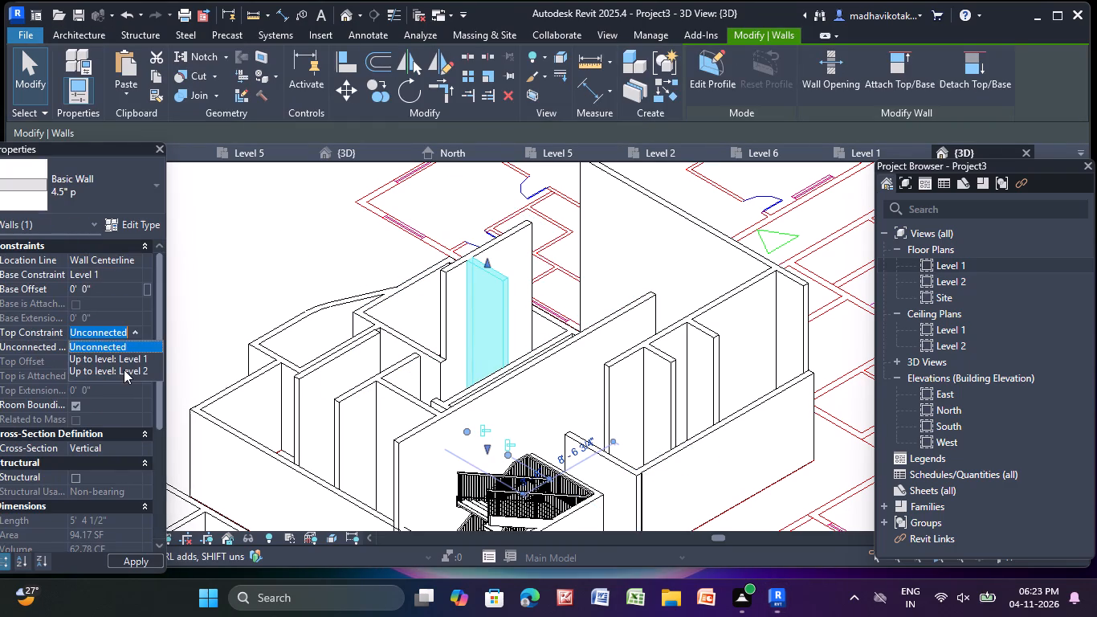
pyautogui.click(124, 370)
pyautogui.click(274, 253)
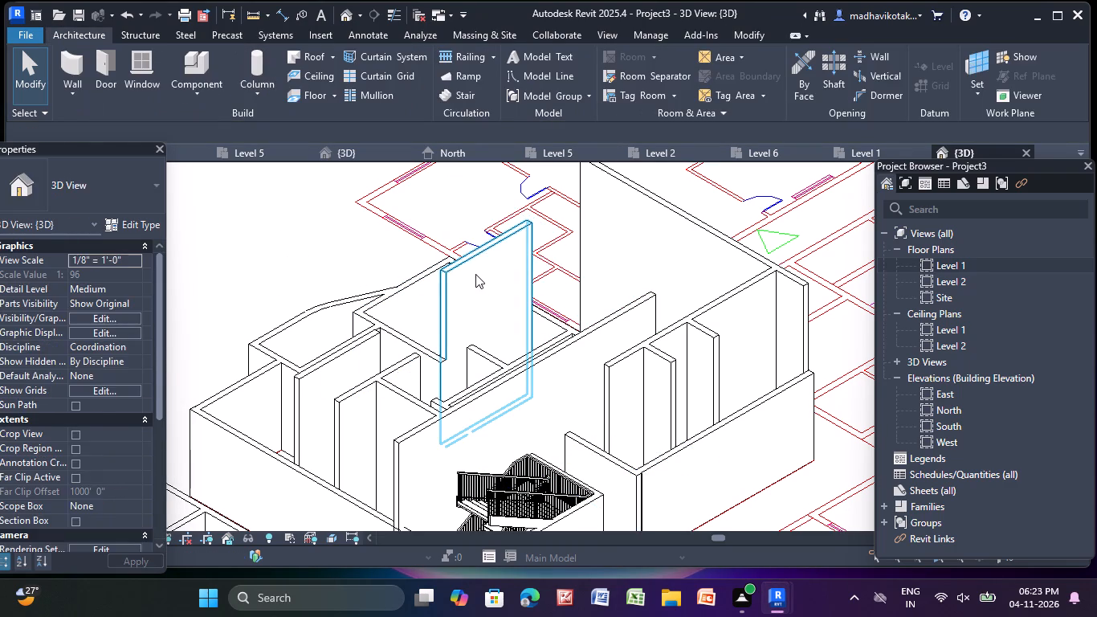
pyautogui.click(475, 273)
pyautogui.click(135, 333)
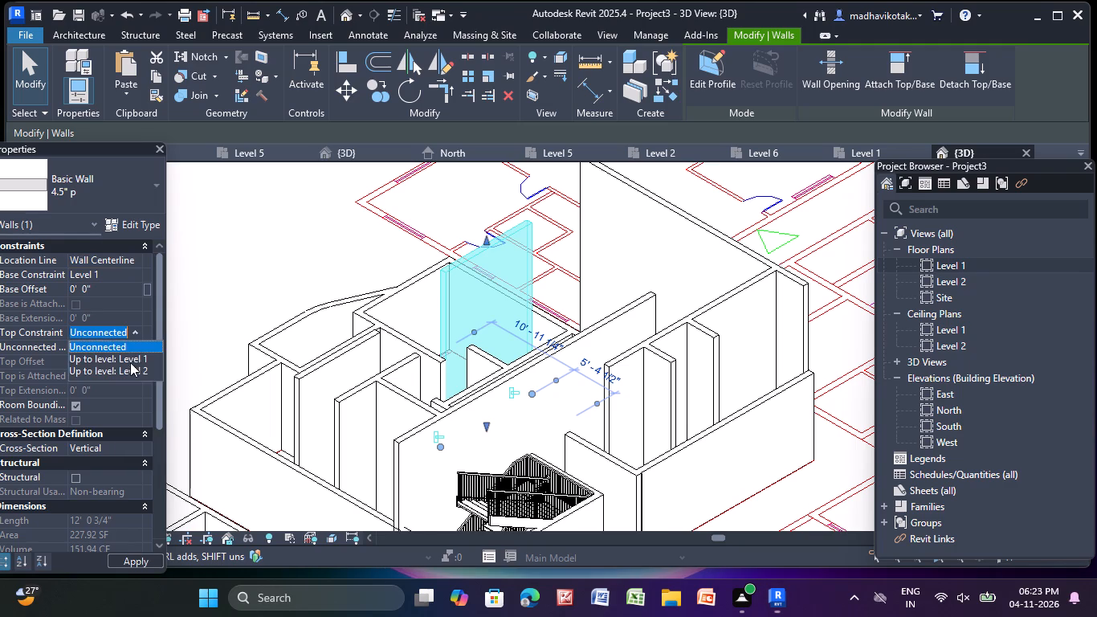
pyautogui.click(128, 374)
pyautogui.click(231, 304)
# Constrain the 29'-10 1/2" long 9" w outer wall up to Level 2.
pyautogui.moveTo(521, 406); pyautogui.dragTo(339, 283, button='middle')
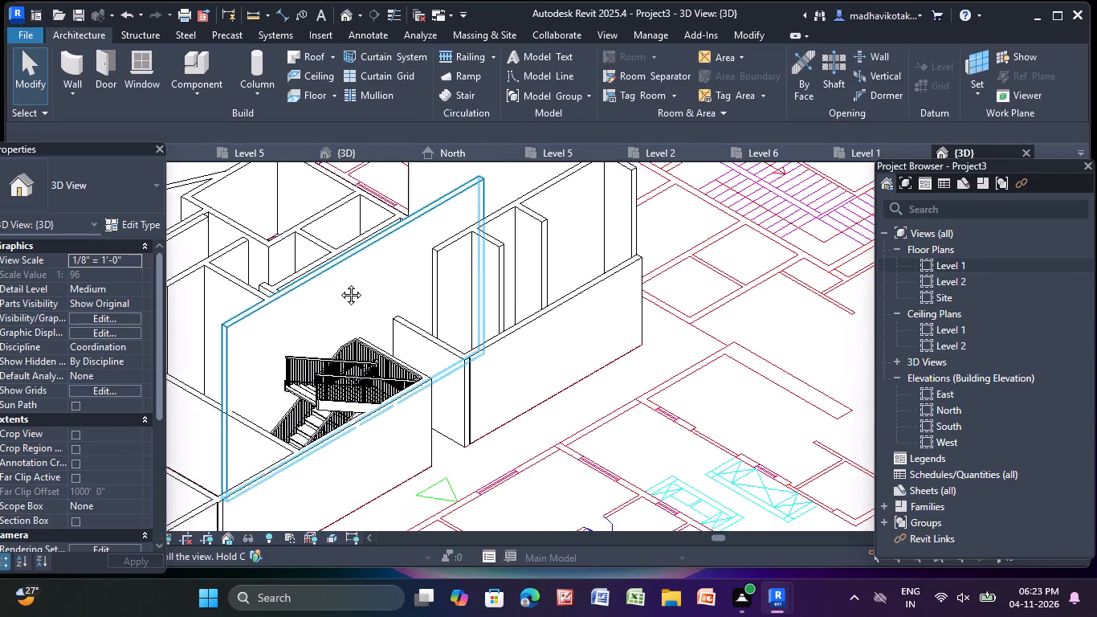
pyautogui.moveTo(339, 283); pyautogui.dragTo(330, 277, button='middle')
pyautogui.scroll(-4, 351, 272)
pyautogui.moveTo(465, 259); pyautogui.dragTo(484, 410, button='middle')
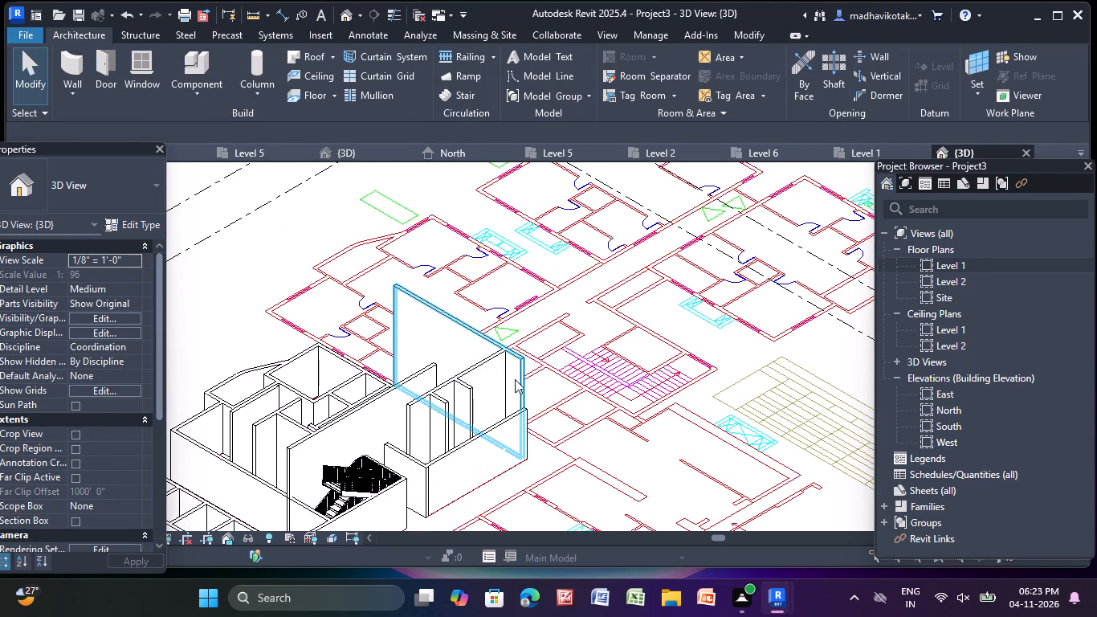
pyautogui.click(444, 325)
pyautogui.click(136, 332)
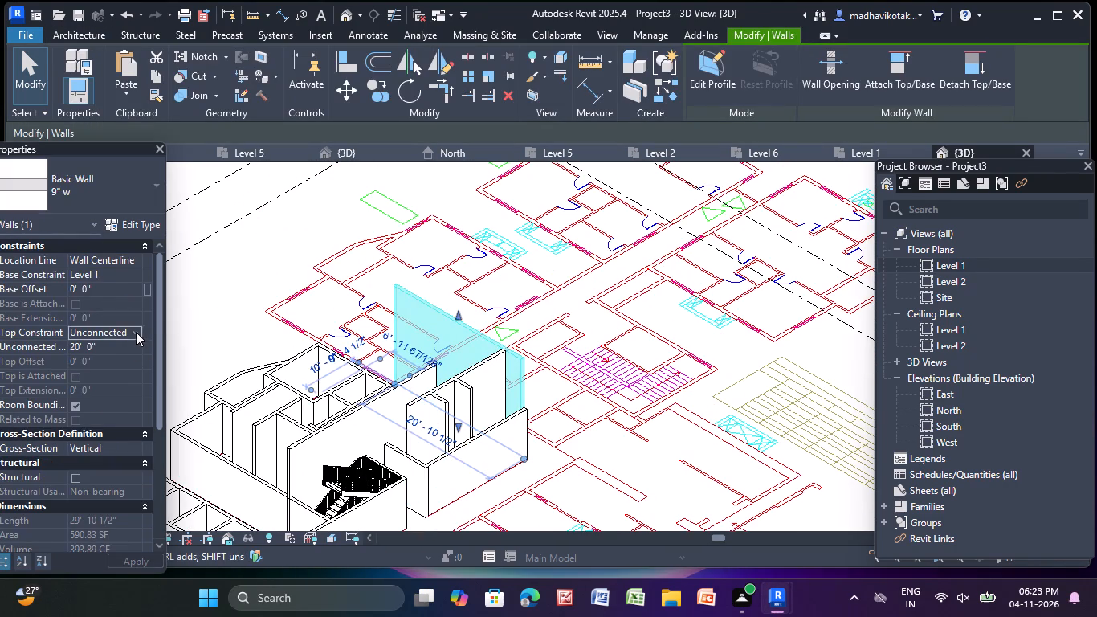
pyautogui.click(131, 372)
pyautogui.click(236, 289)
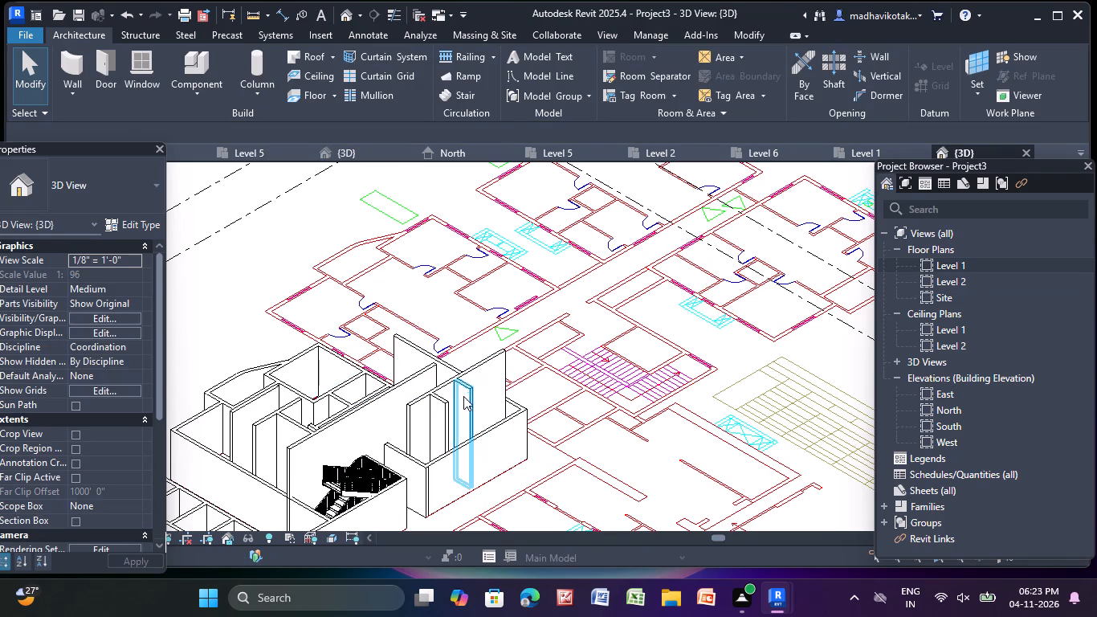
# Constrain the 4'-3" long 4.5" p partition nearest the 29'-10 1/2" outer wall up to Level 2.
pyautogui.click(465, 399)
pyautogui.click(134, 335)
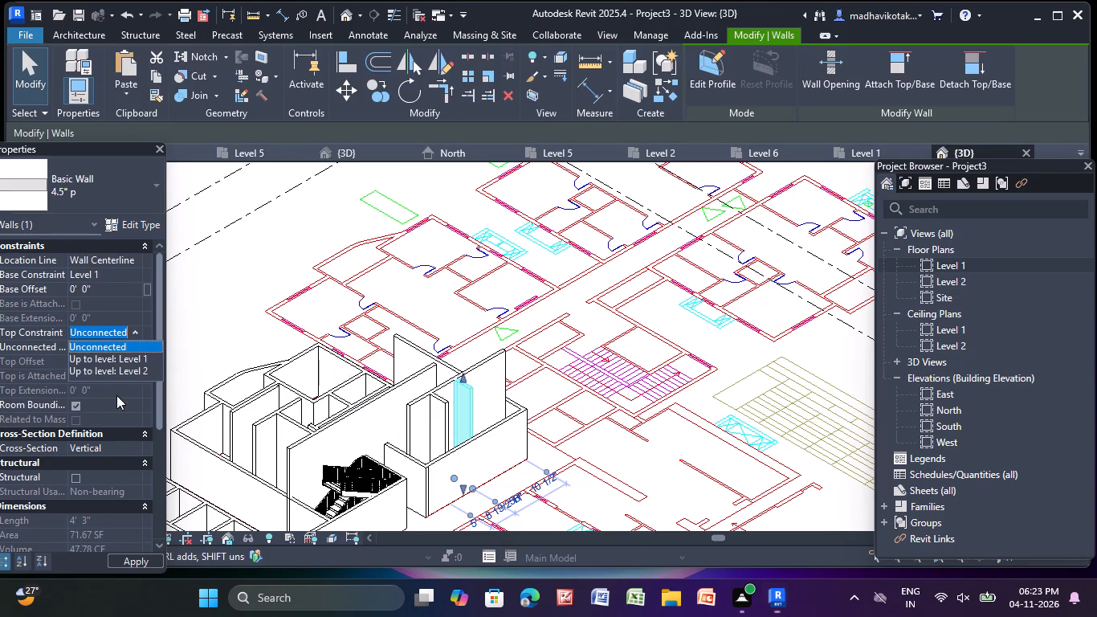
pyautogui.click(136, 370)
pyautogui.click(186, 311)
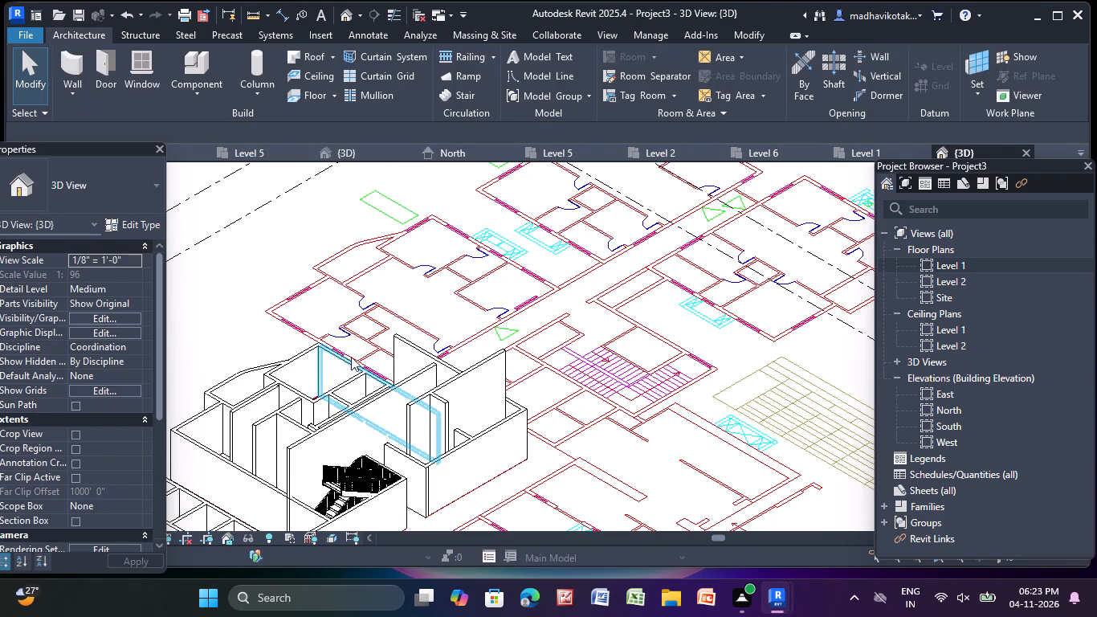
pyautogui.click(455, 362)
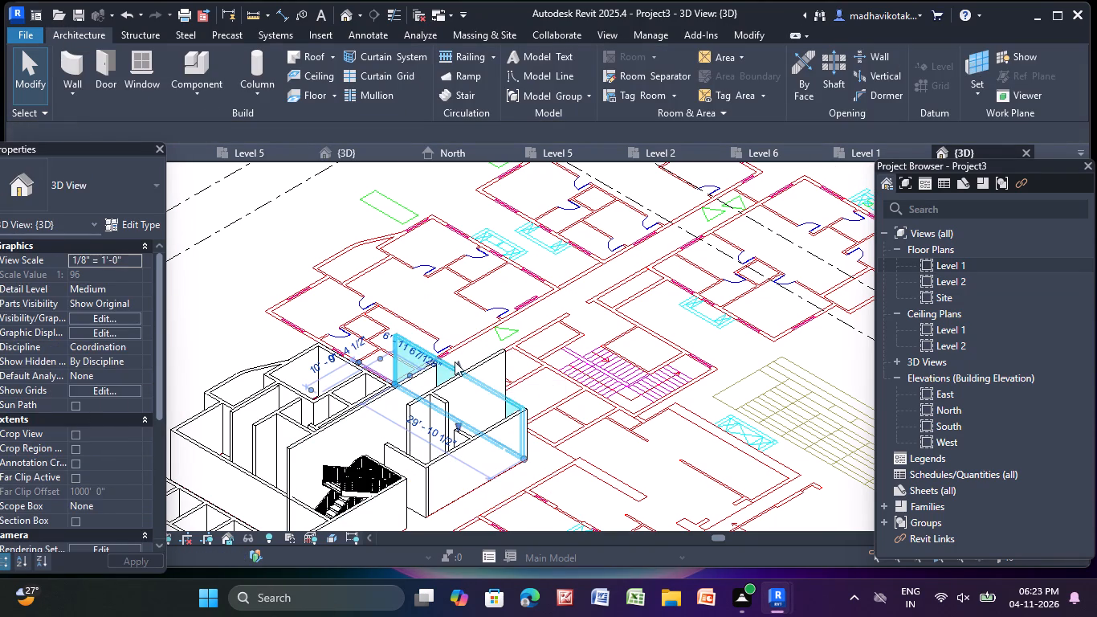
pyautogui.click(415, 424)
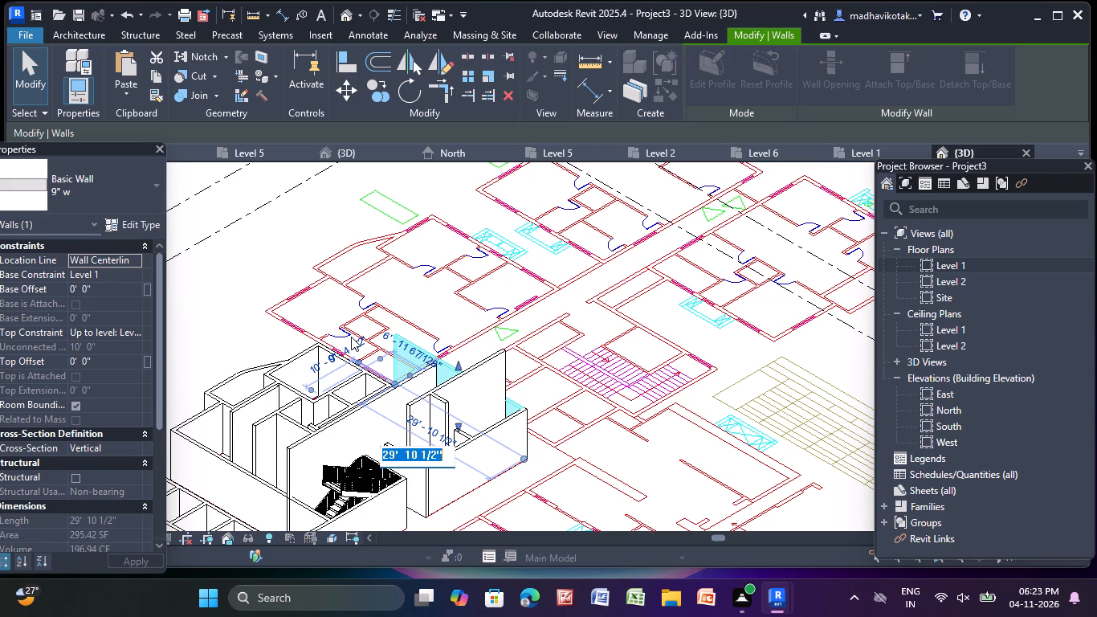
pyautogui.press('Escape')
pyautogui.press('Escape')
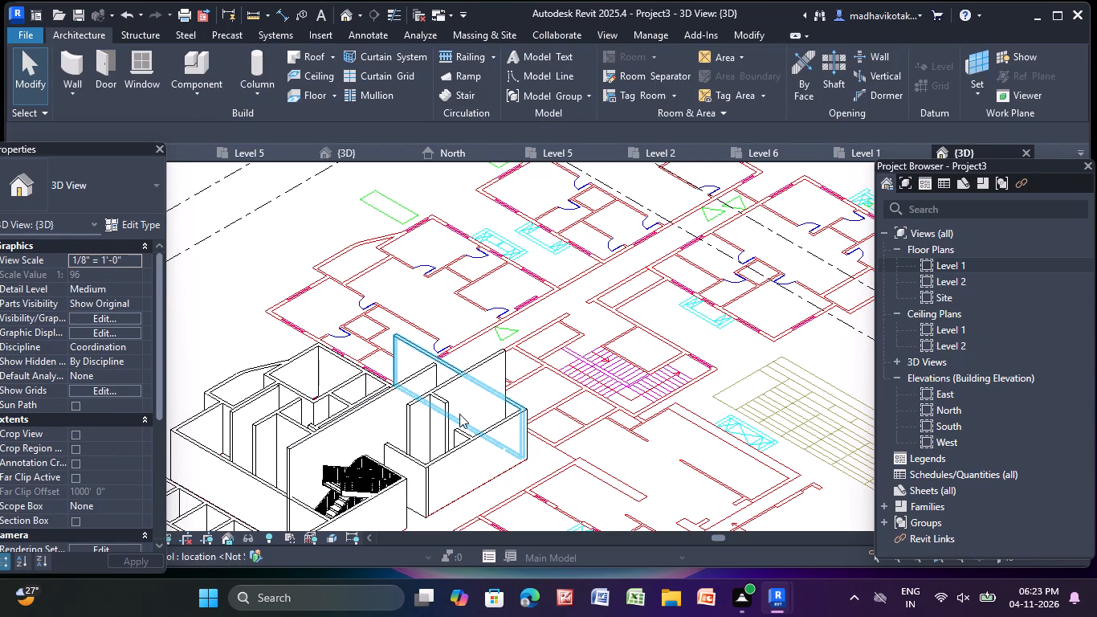
# Set the top constraint of the 22'-9 3/4" long 9" w wall behind the small partitions to Up to level: Level 2.
pyautogui.click(460, 415)
pyautogui.click(134, 334)
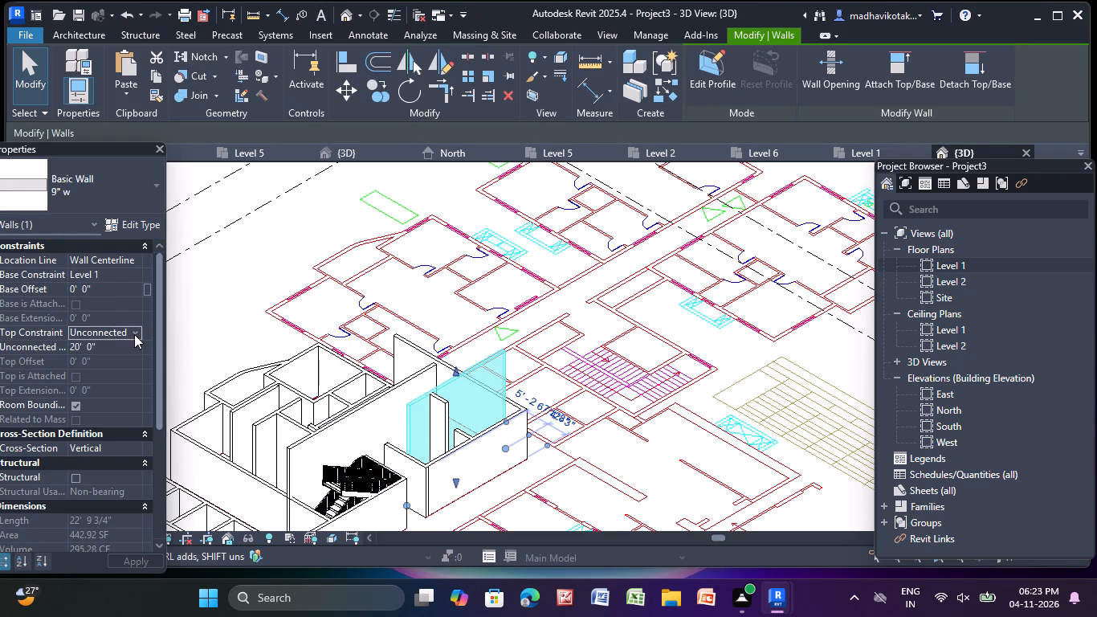
pyautogui.click(136, 374)
pyautogui.click(218, 314)
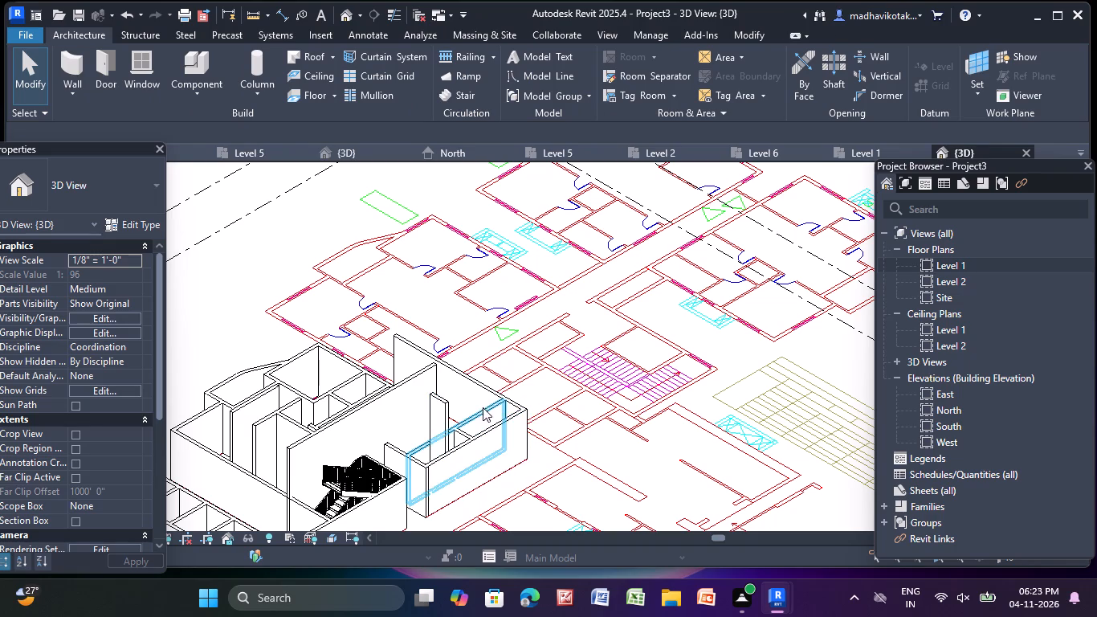
pyautogui.click(479, 399)
pyautogui.click(218, 318)
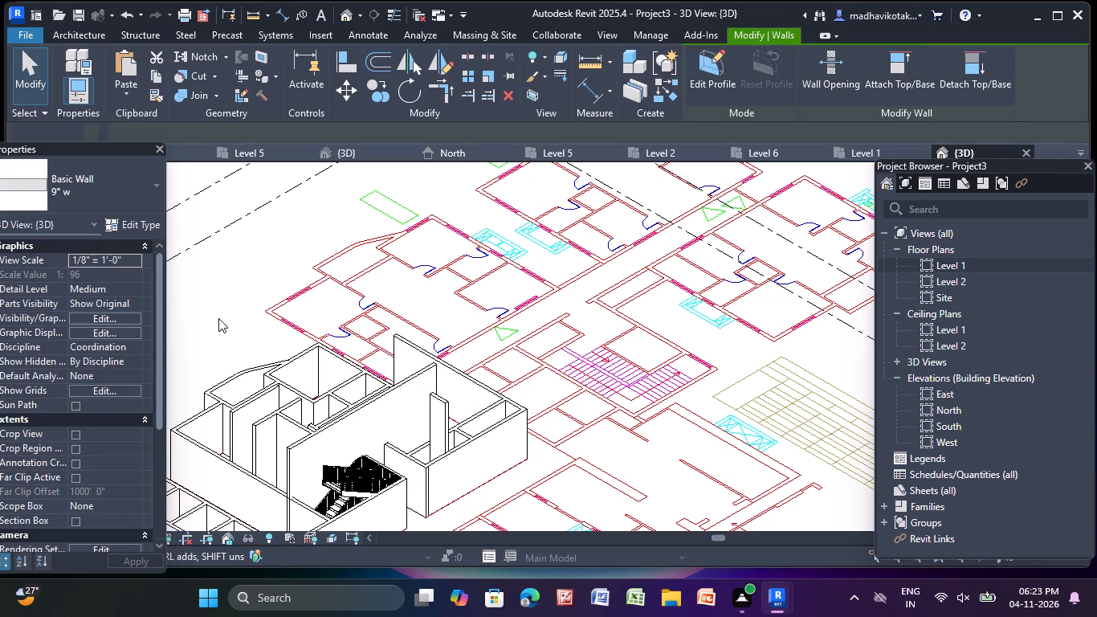
# Constrain the remaining tall 4'-3" long 4.5" p partition up to Level 2.
pyautogui.click(429, 418)
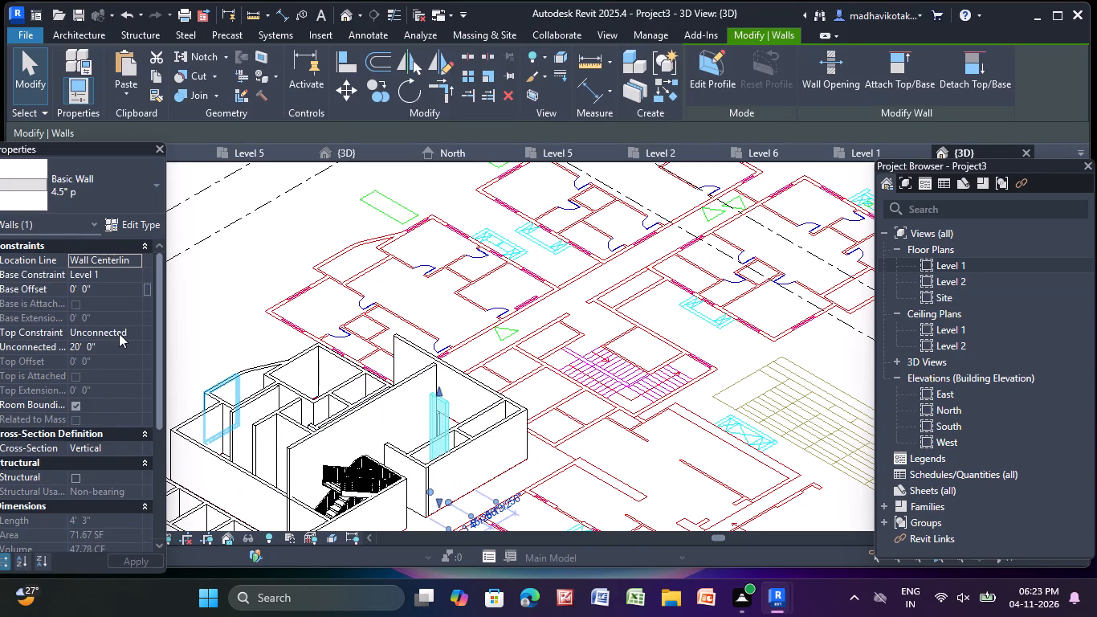
pyautogui.click(130, 332)
pyautogui.click(128, 374)
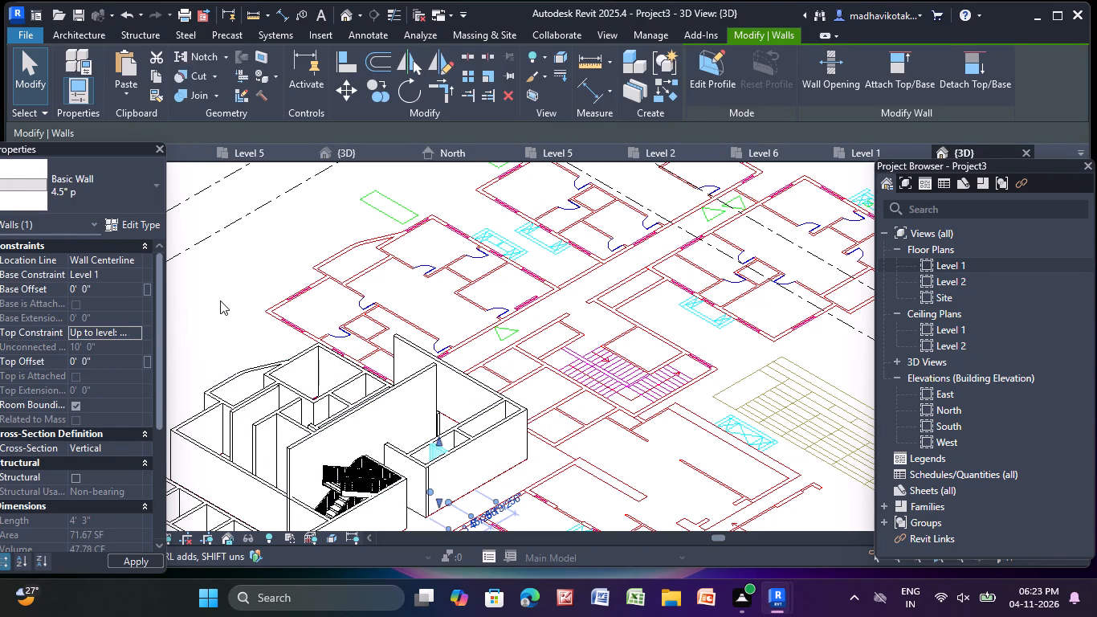
pyautogui.click(220, 300)
# Constrain the 34'-4 1/2" long 9" w wall running behind the staircase up to Level 2.
pyautogui.click(385, 423)
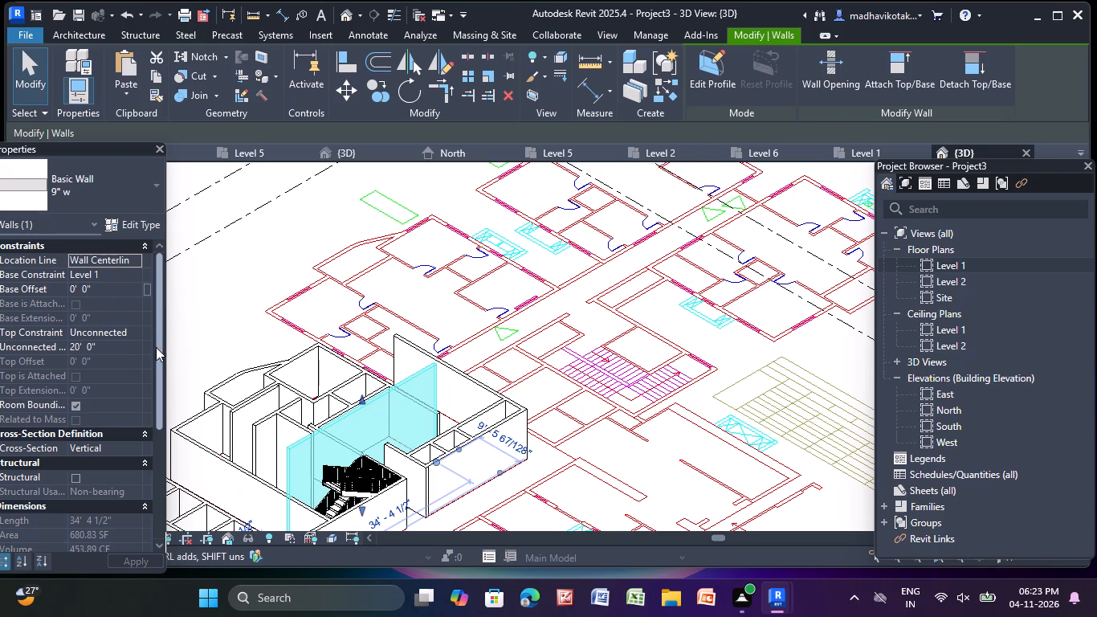
pyautogui.click(132, 336)
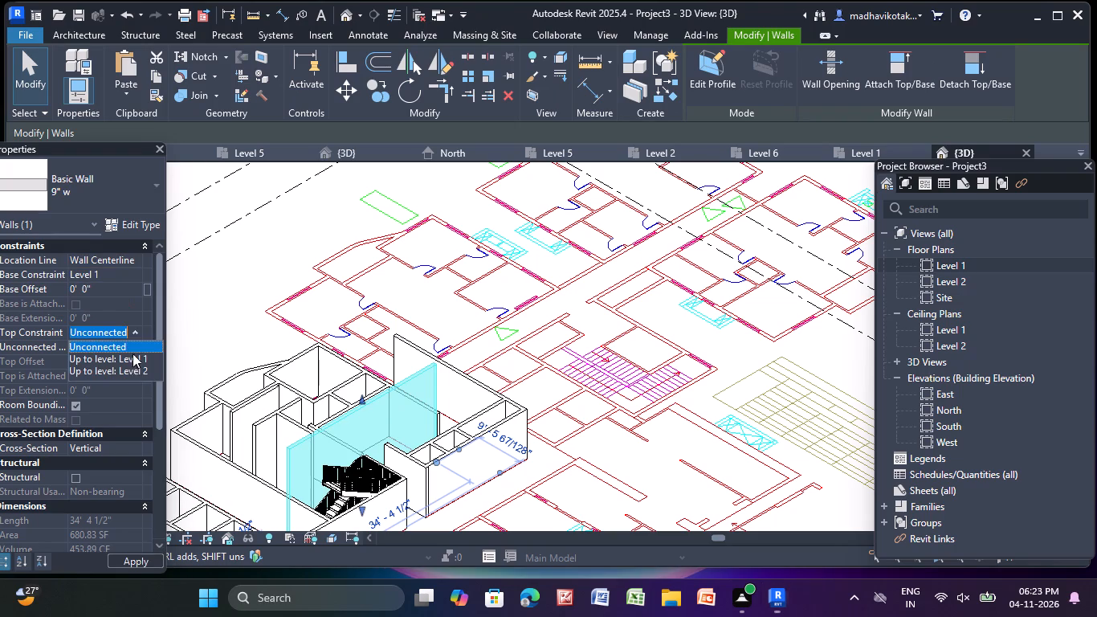
pyautogui.click(131, 376)
pyautogui.click(205, 323)
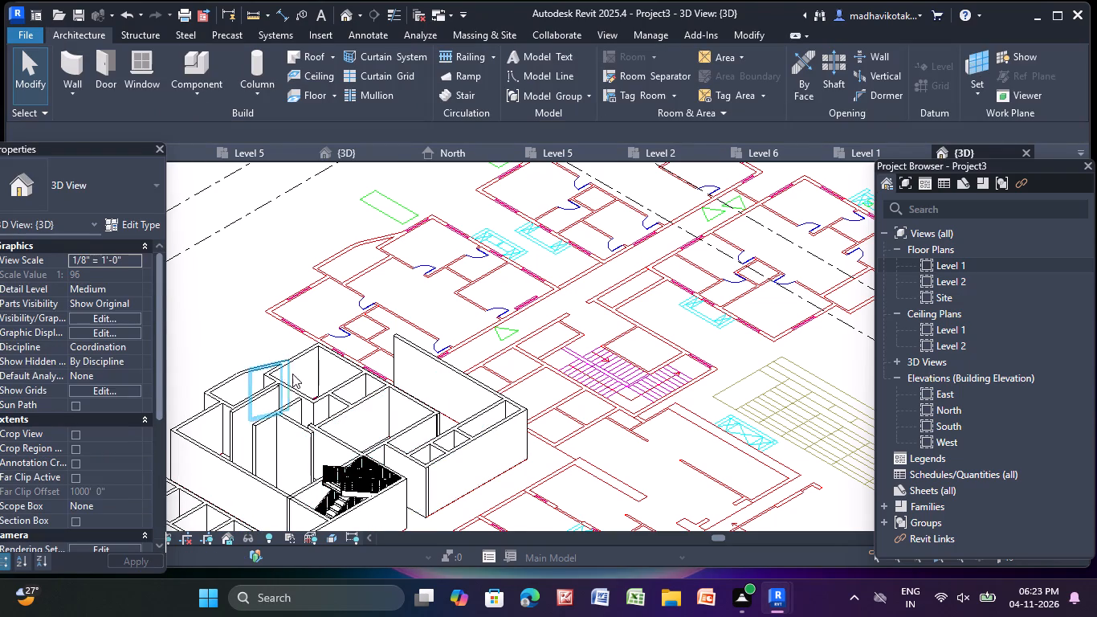
# Set the top constraint of the two parallel 11'-4 1/2" long 4.5" p room walls to Up to level: Level 2.
pyautogui.scroll(-3, 296, 396)
pyautogui.moveTo(394, 479); pyautogui.dragTo(516, 398, button='middle')
pyautogui.scroll(2, 410, 375)
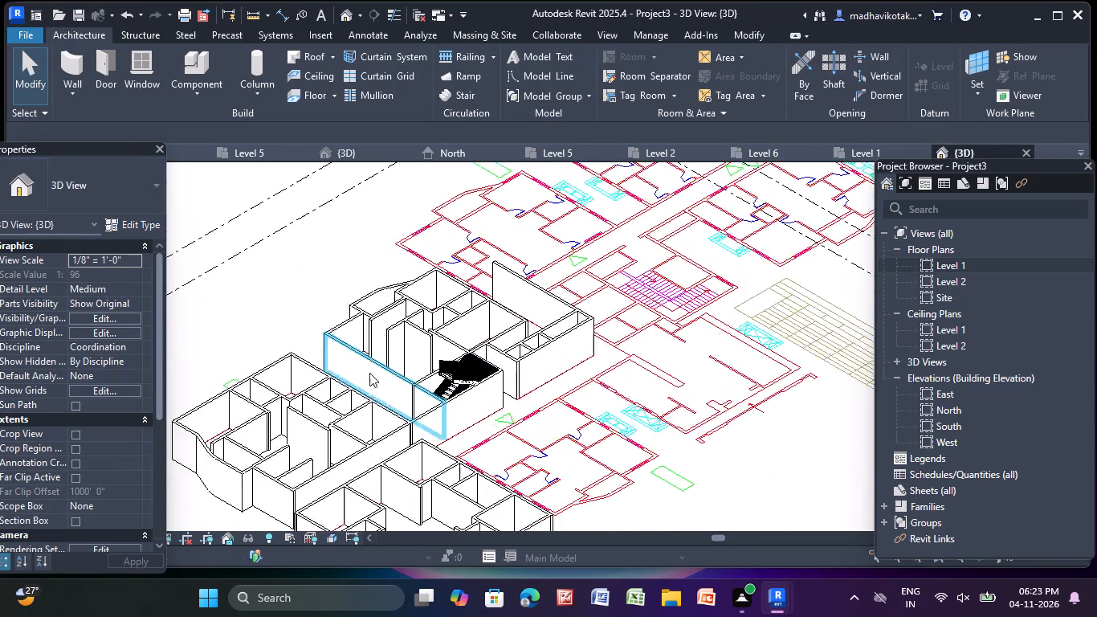
pyautogui.scroll(5, 369, 373)
pyautogui.click(388, 329)
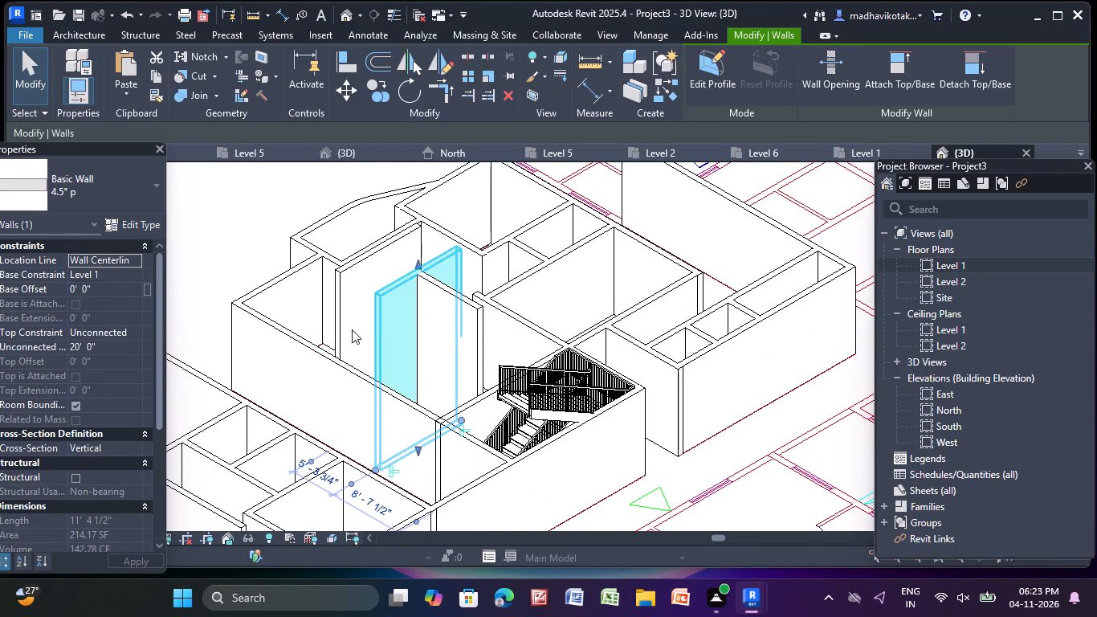
pyautogui.click(128, 333)
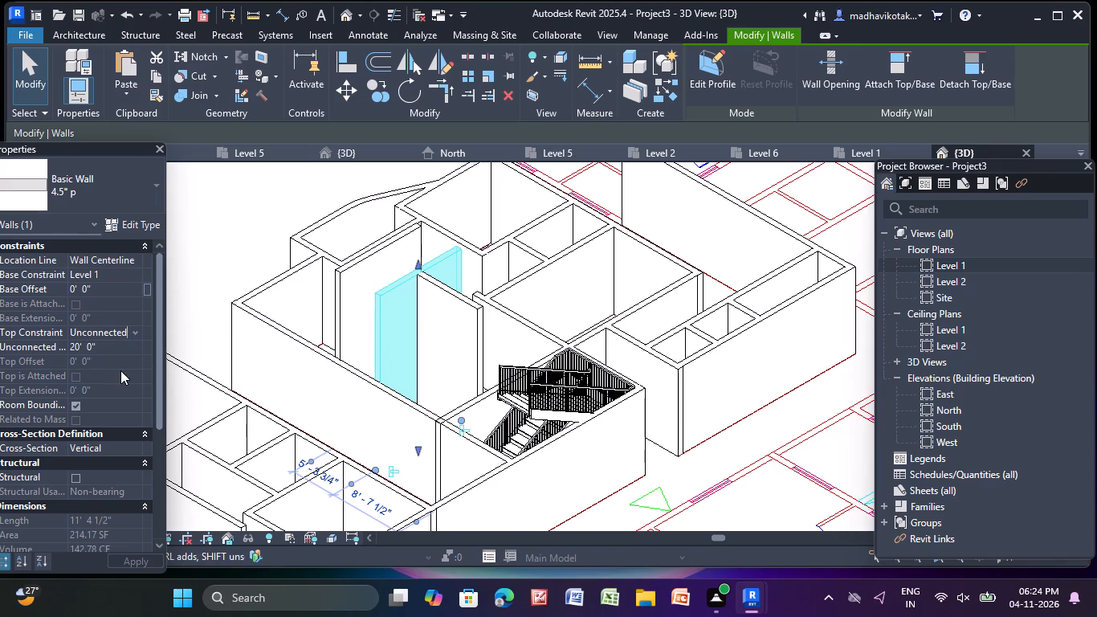
pyautogui.click(136, 333)
pyautogui.click(135, 366)
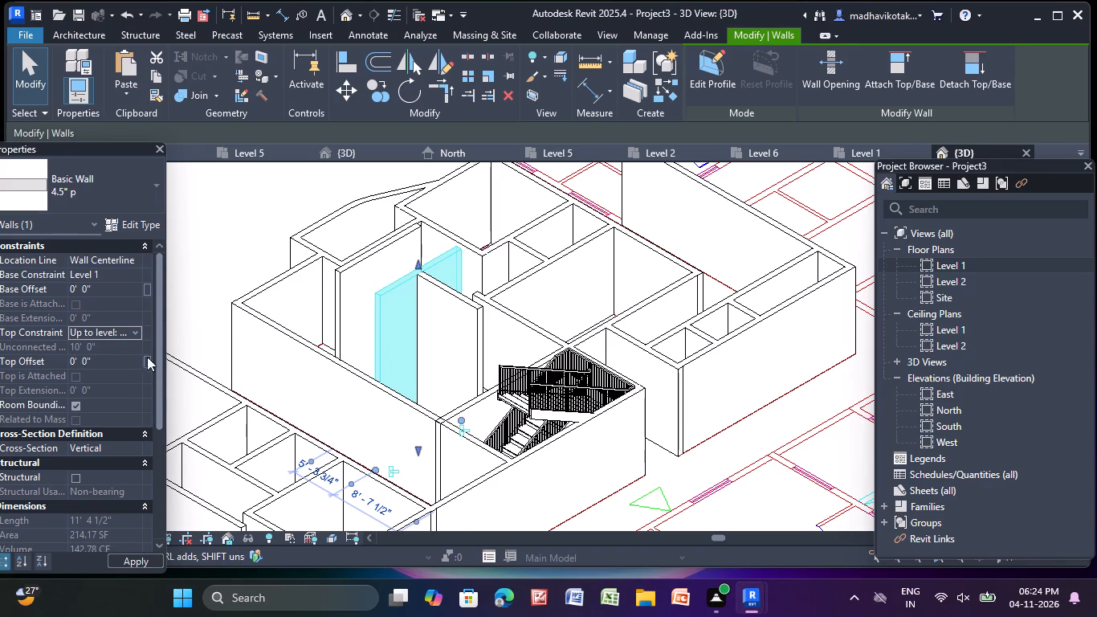
pyautogui.click(218, 278)
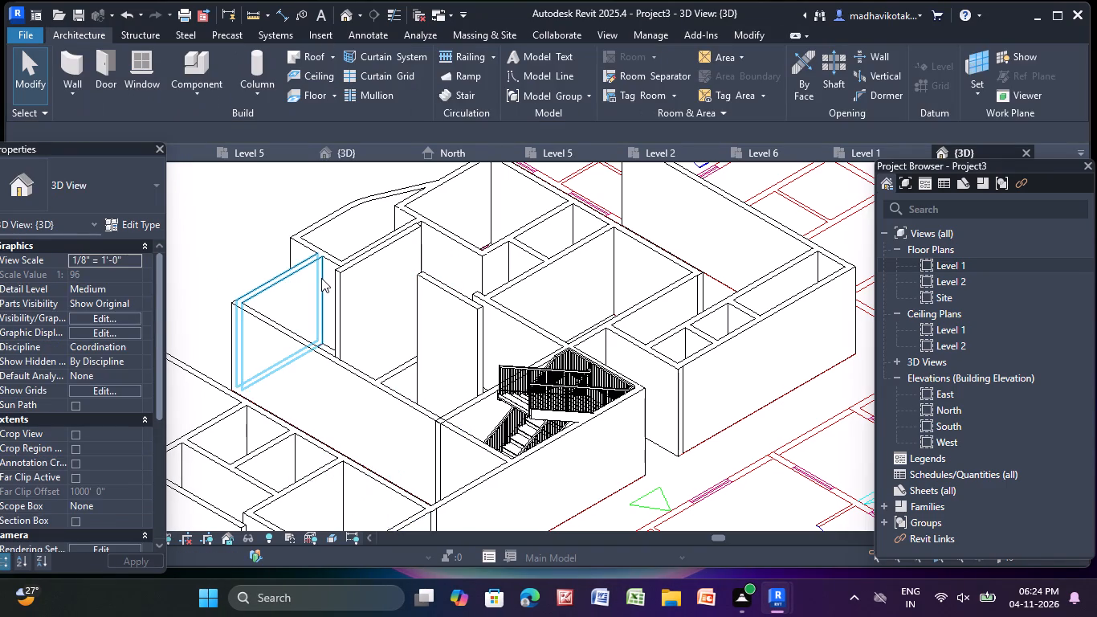
pyautogui.click(357, 277)
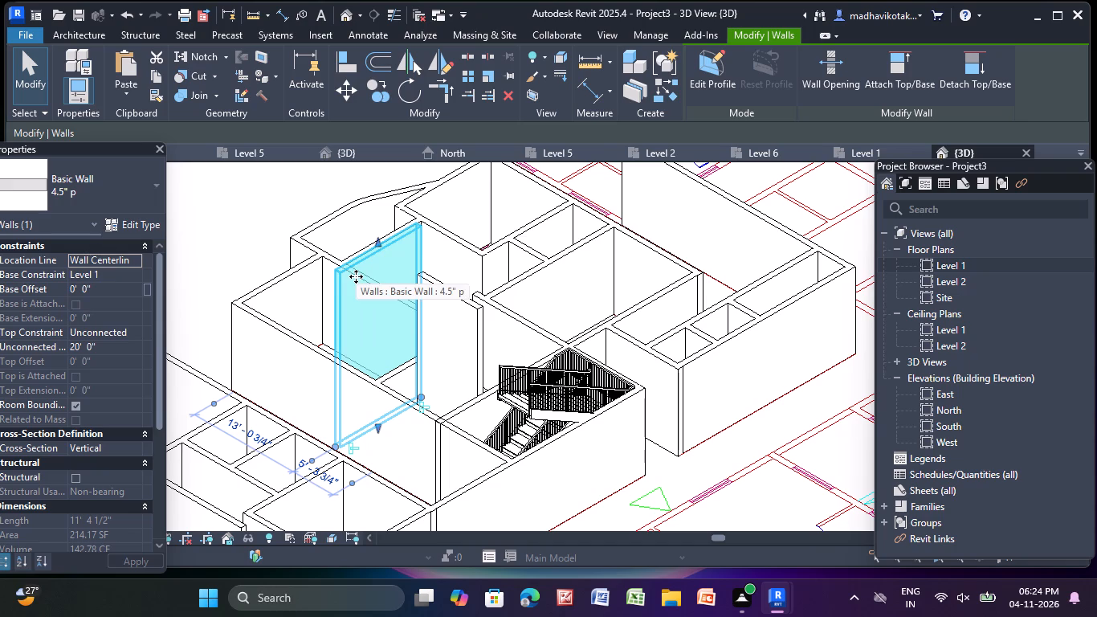
pyautogui.click(133, 333)
pyautogui.click(129, 374)
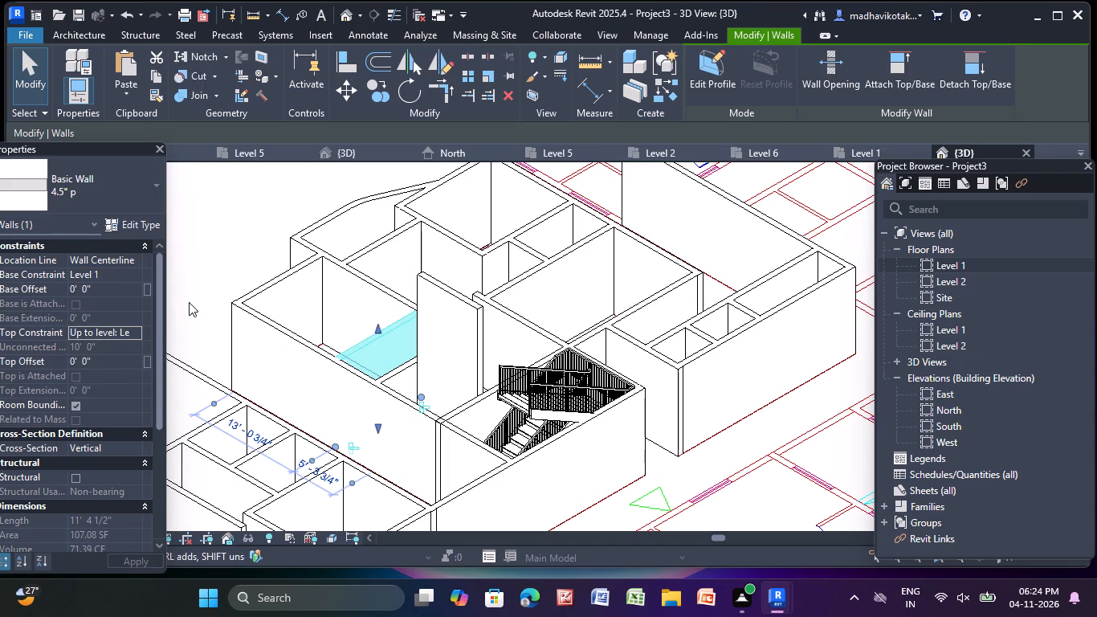
pyautogui.click(189, 302)
# Constrain the 8'-7 1/2" long 4.5" p wall near the staircase up to Level 2.
pyautogui.click(437, 308)
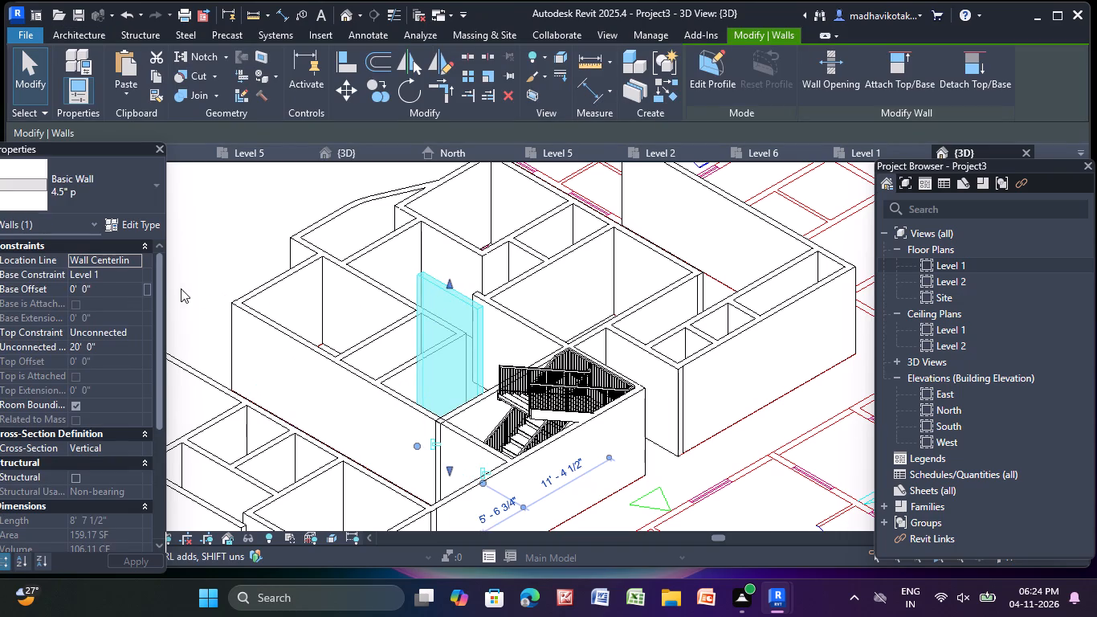
pyautogui.click(131, 334)
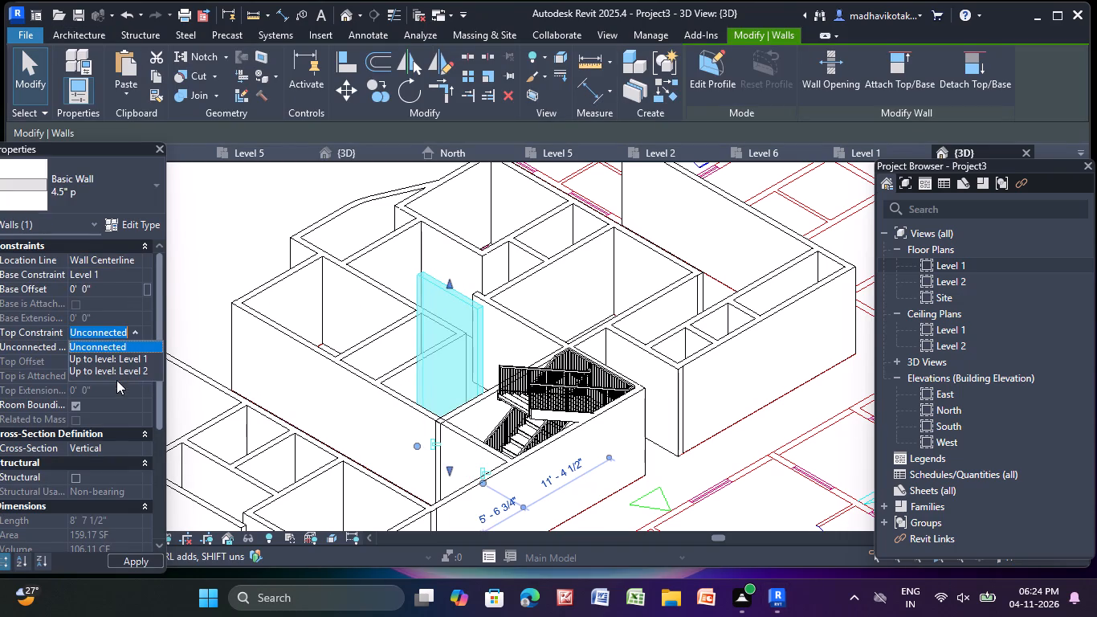
pyautogui.click(118, 374)
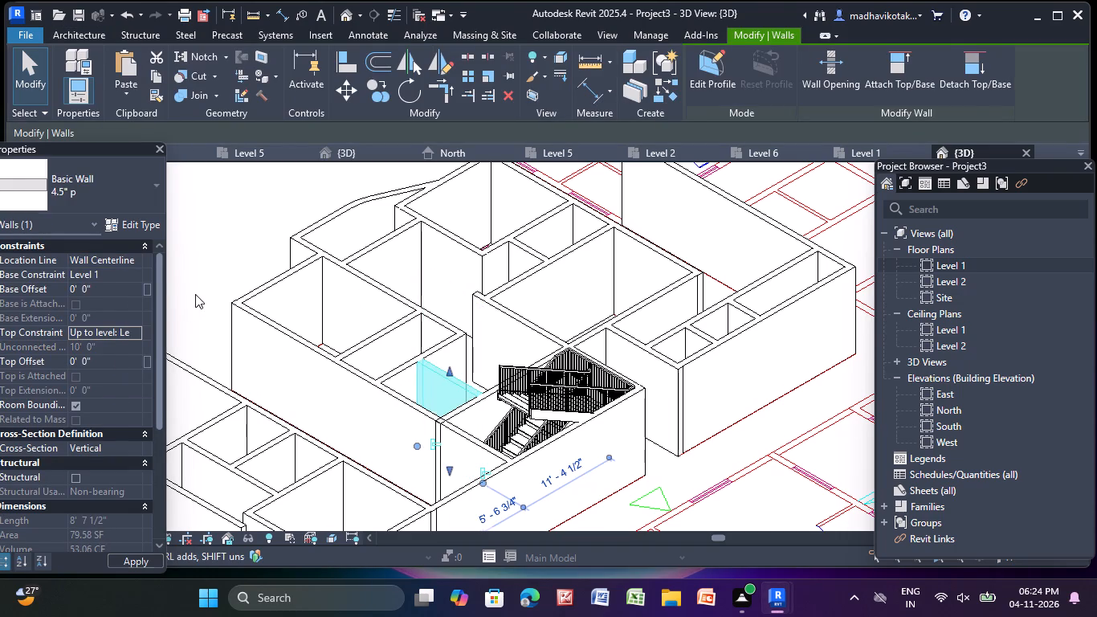
pyautogui.click(195, 294)
# Check the top constraints of the 10'-11 1/4" long 4.5" p wall and the 29'-10 1/2" long 9" w outer wall.
pyautogui.click(456, 261)
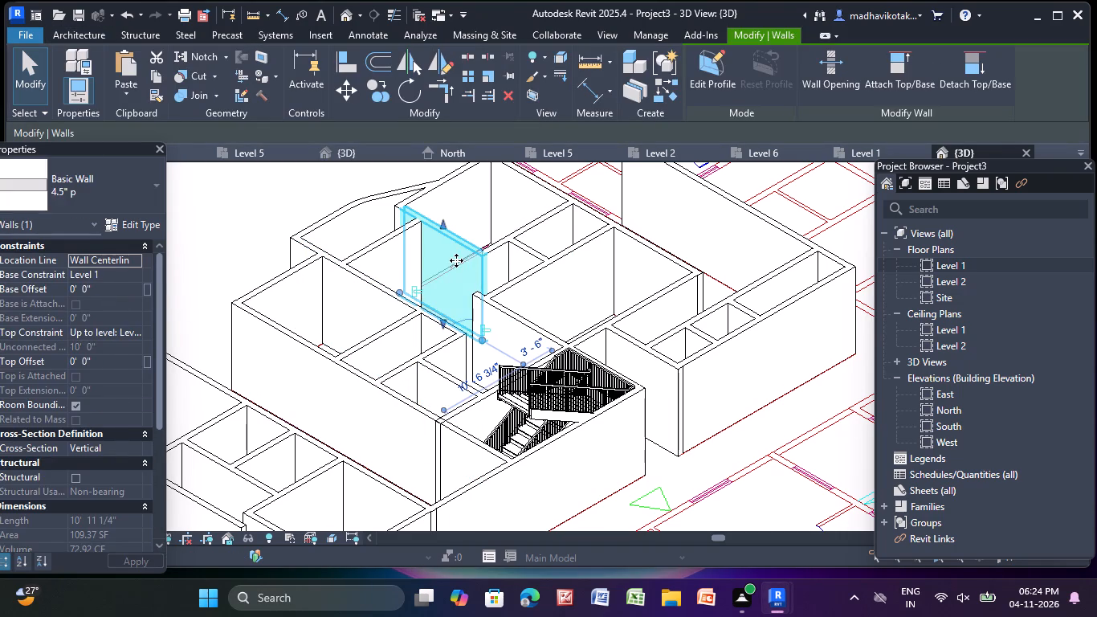
pyautogui.moveTo(235, 243); pyautogui.dragTo(235, 236)
pyautogui.scroll(-1, 469, 224)
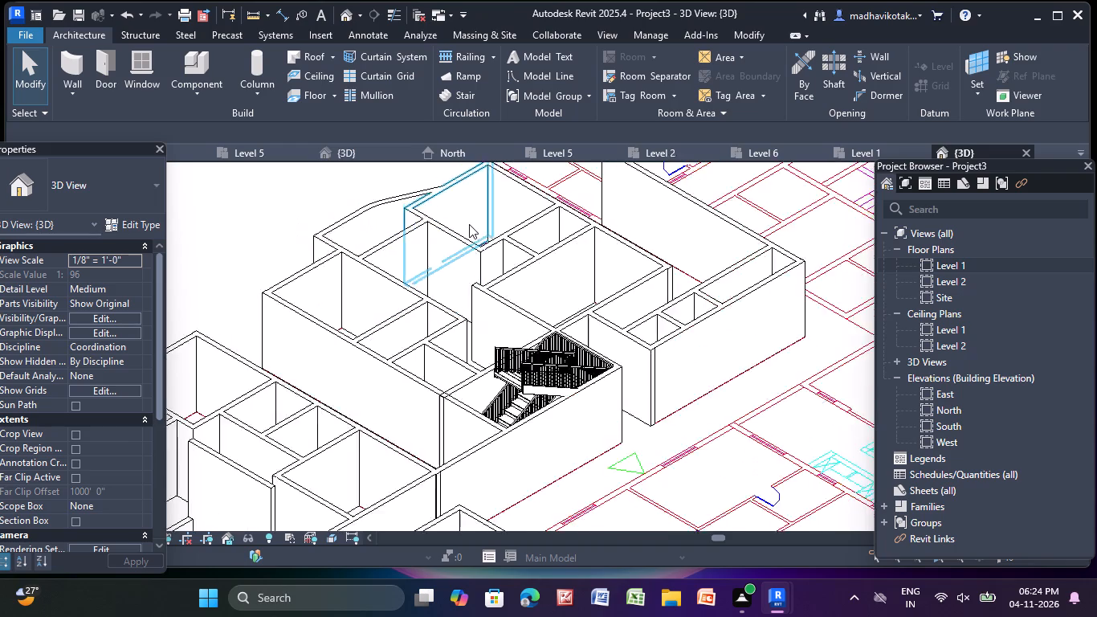
pyautogui.scroll(-6, 469, 224)
pyautogui.scroll(4, 558, 231)
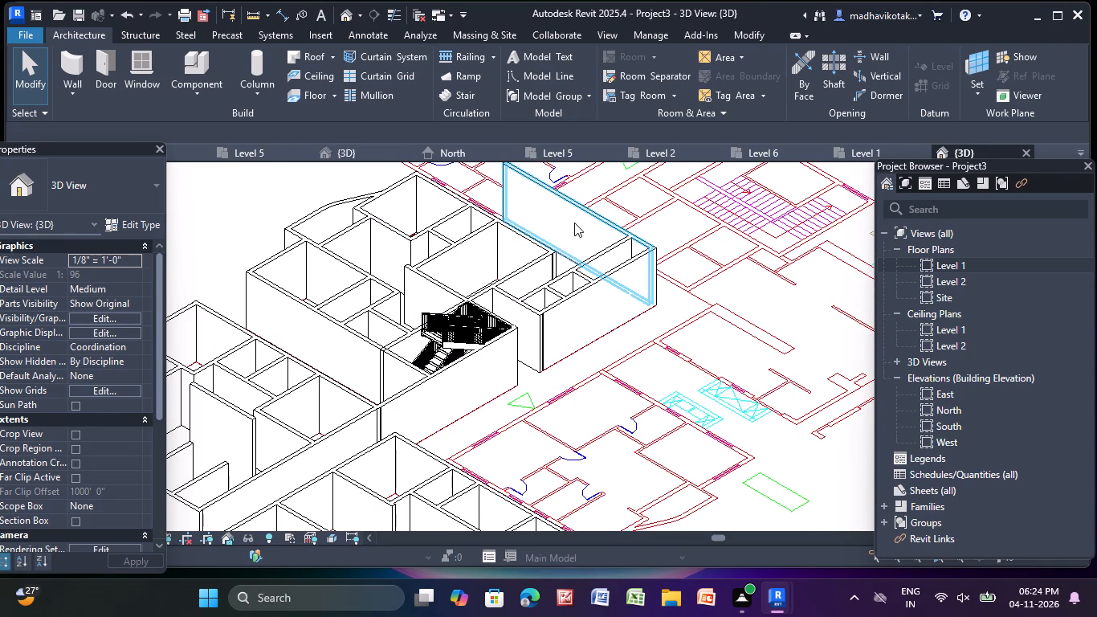
pyautogui.click(574, 223)
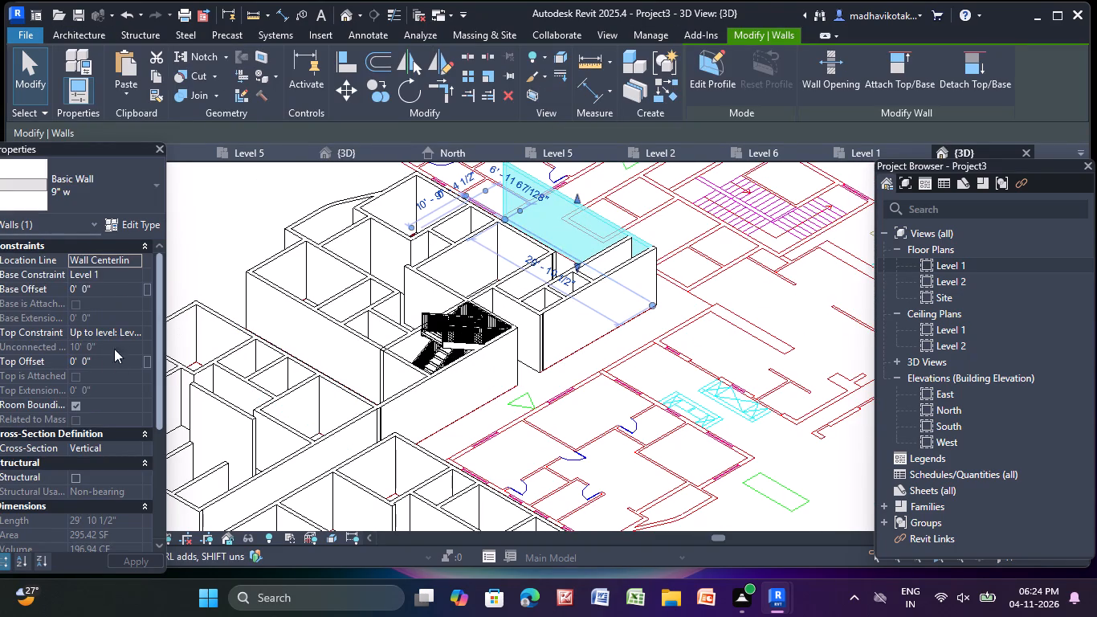
pyautogui.click(136, 333)
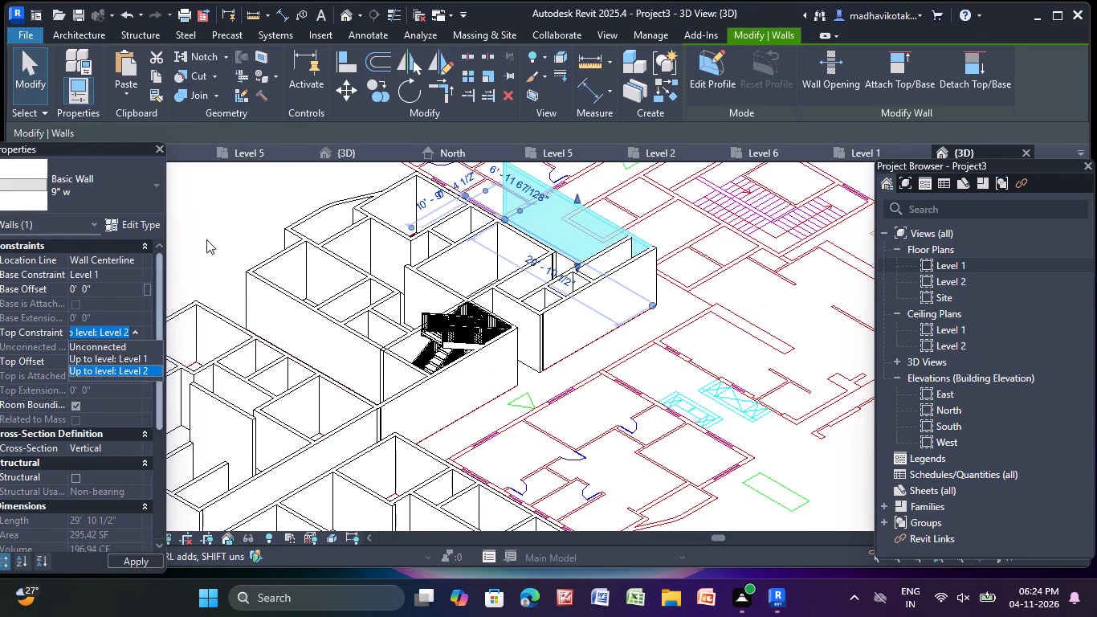
pyautogui.click(206, 239)
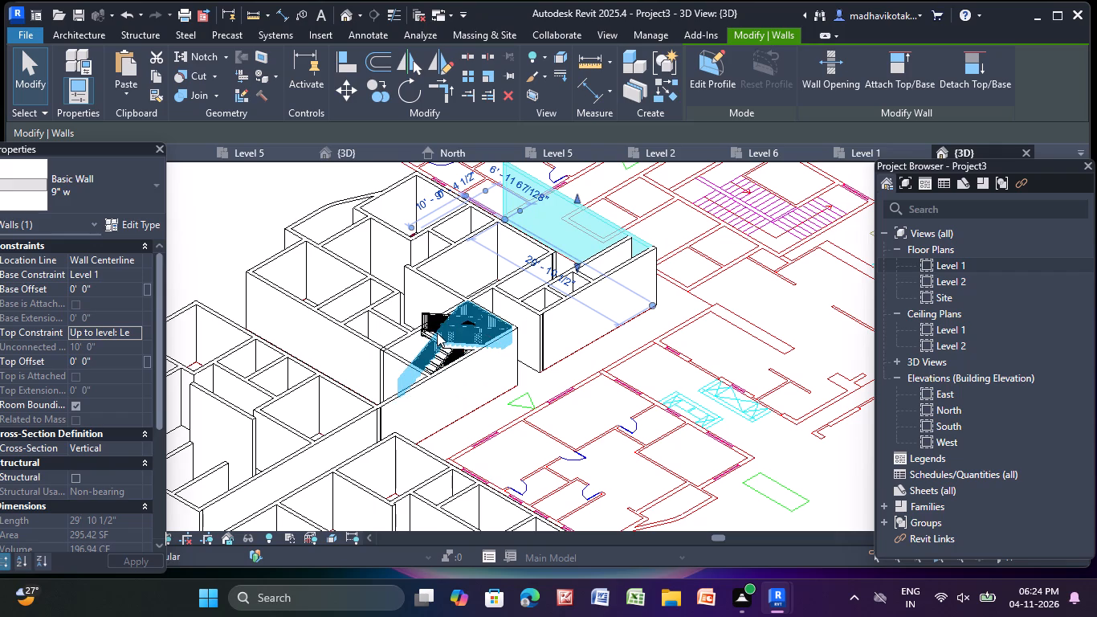
pyautogui.scroll(-5, 435, 331)
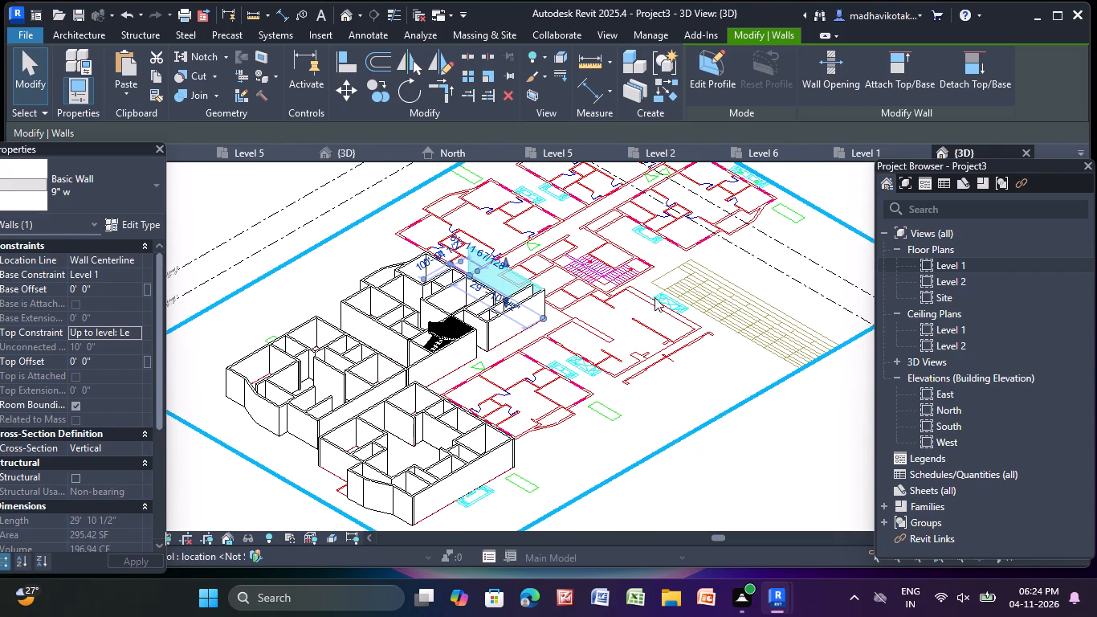
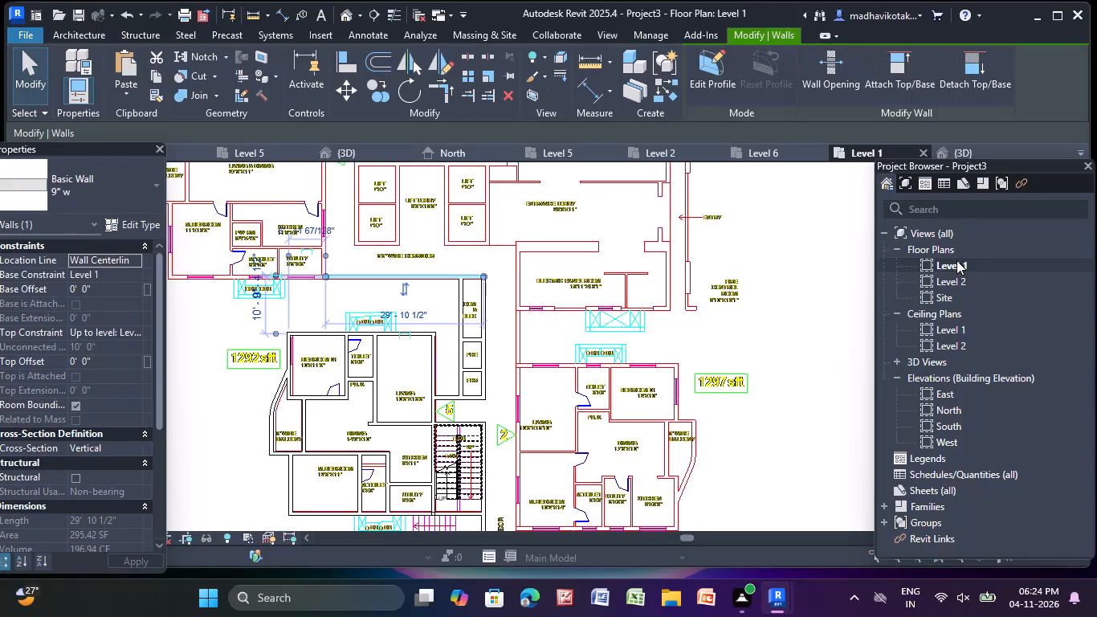
# Examine the Level 1 plan to locate the imported drawing's units that still need walls, around the 1572 sft flat.
pyautogui.click(217, 301)
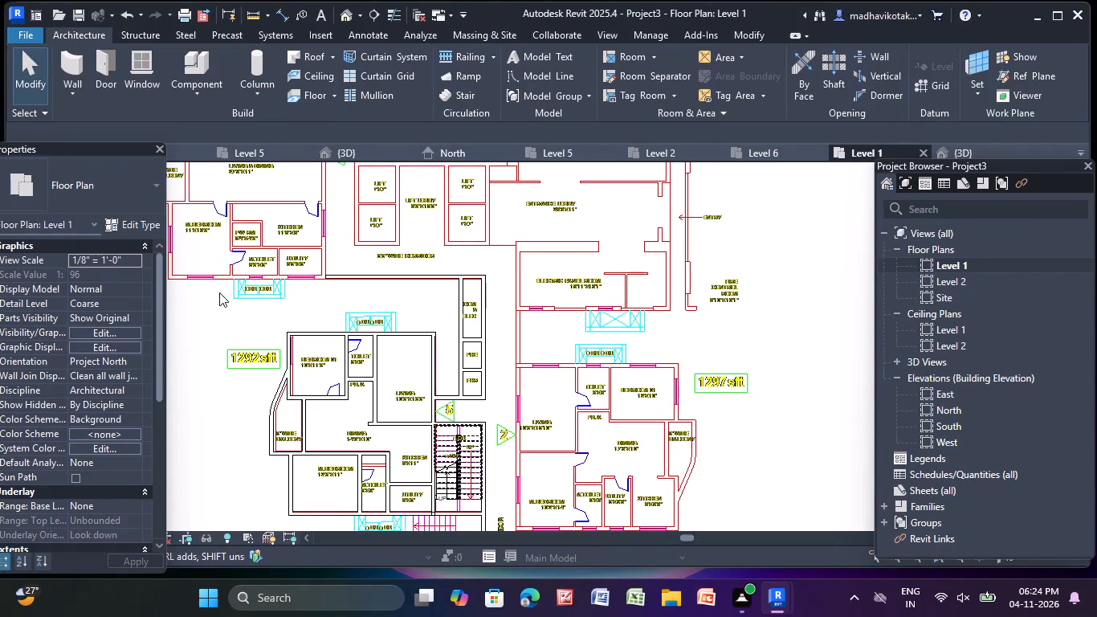
pyautogui.scroll(-4, 242, 271)
pyautogui.moveTo(242, 271); pyautogui.dragTo(306, 405, button='middle')
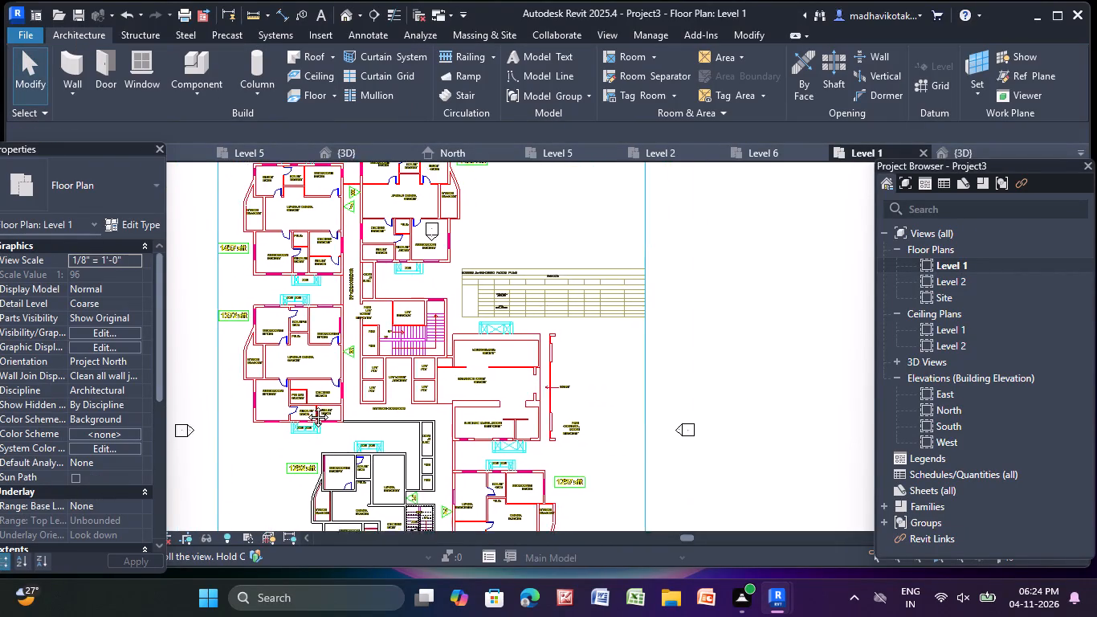
pyautogui.moveTo(306, 405); pyautogui.dragTo(310, 400, button='middle')
pyautogui.moveTo(297, 304); pyautogui.dragTo(312, 243, button='middle')
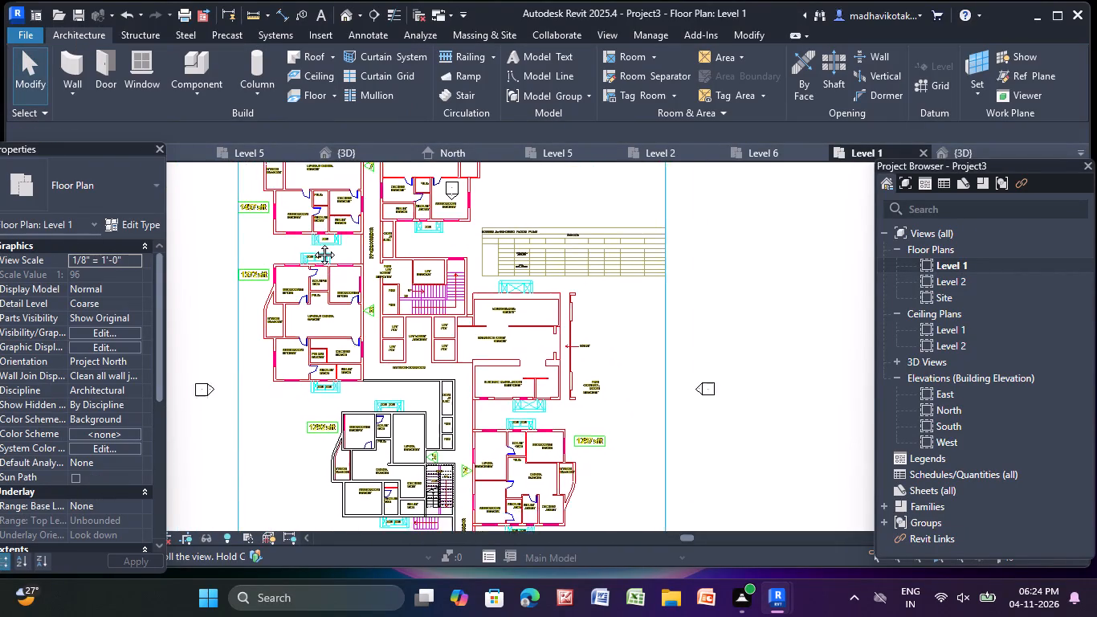
pyautogui.moveTo(312, 243); pyautogui.dragTo(284, 120, button='middle')
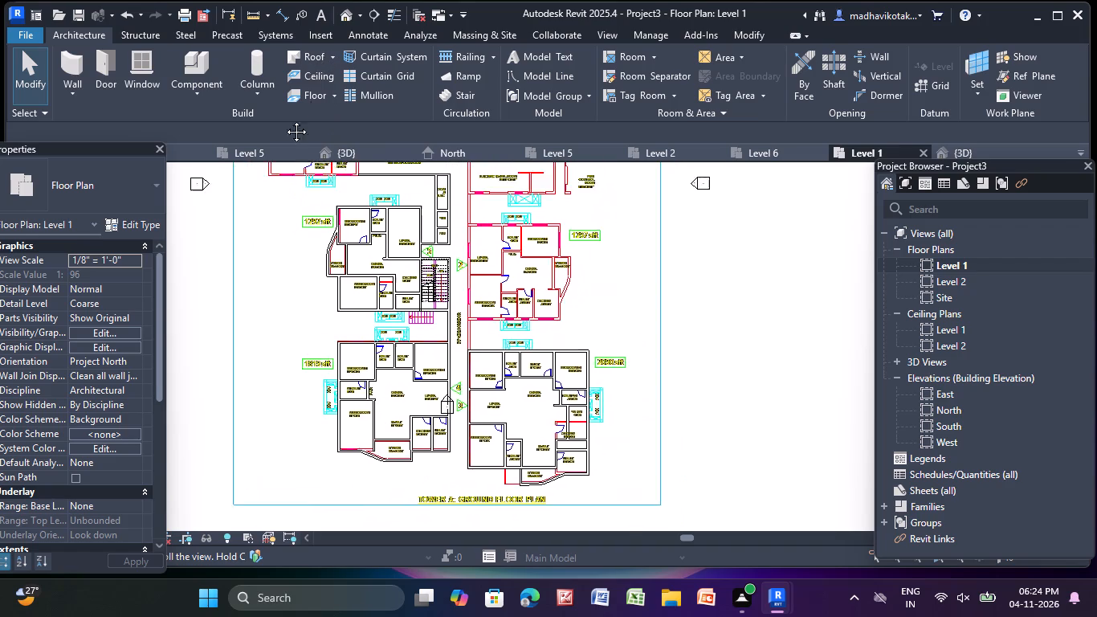
pyautogui.moveTo(284, 120); pyautogui.dragTo(292, 357, button='middle')
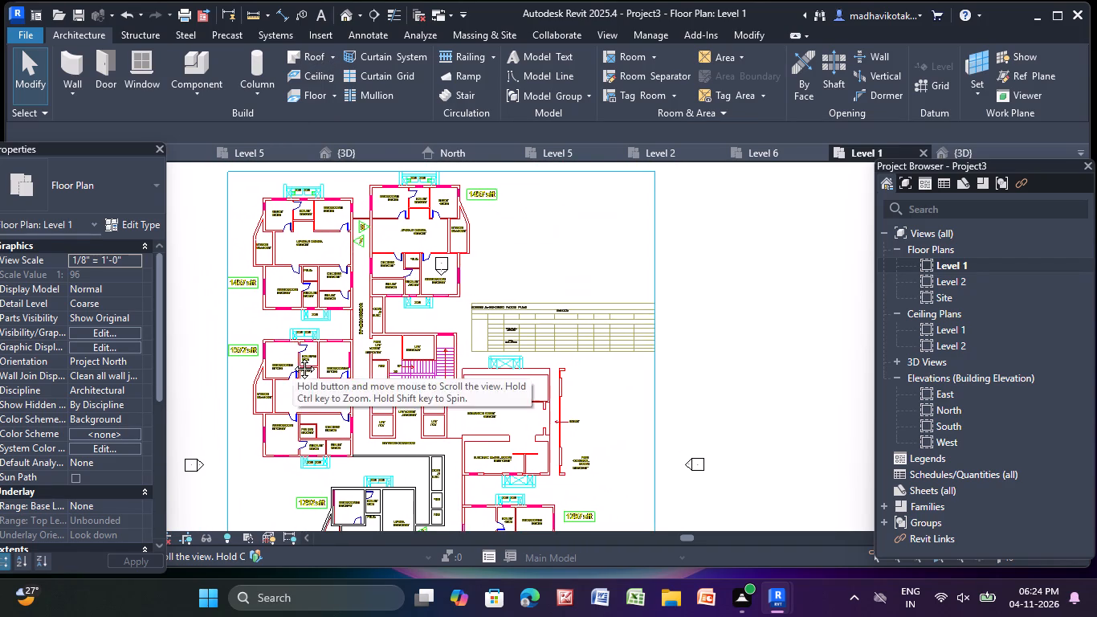
pyautogui.moveTo(292, 357); pyautogui.dragTo(292, 356, button='middle')
pyautogui.scroll(2, 290, 337)
pyautogui.moveTo(239, 521); pyautogui.dragTo(239, 520, button='middle')
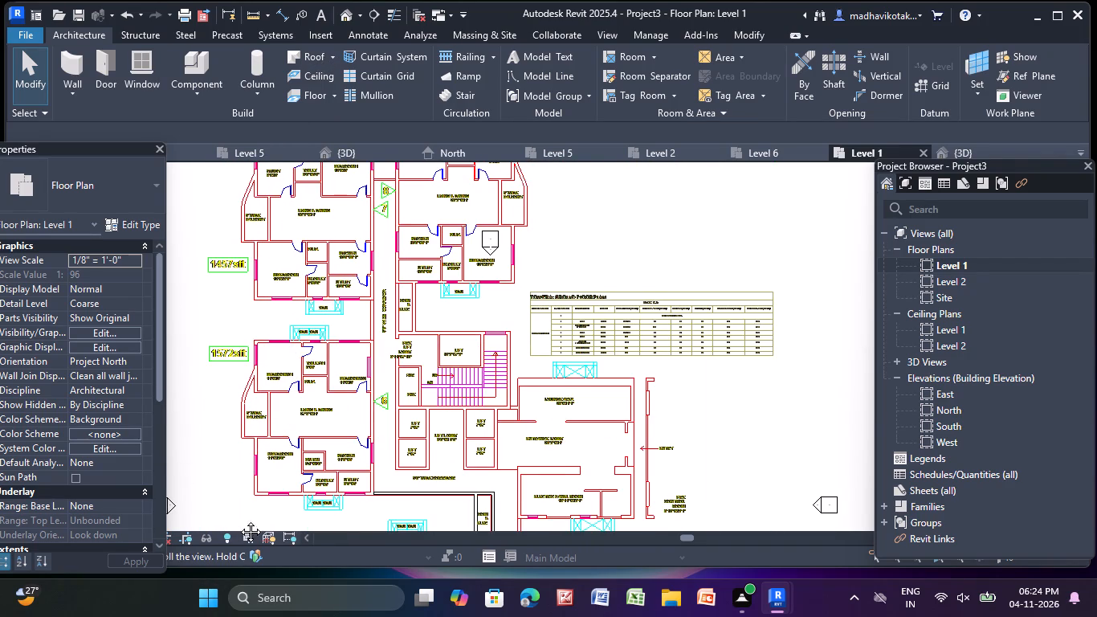
pyautogui.moveTo(239, 520); pyautogui.dragTo(283, 414, button='middle')
pyautogui.scroll(4, 281, 423)
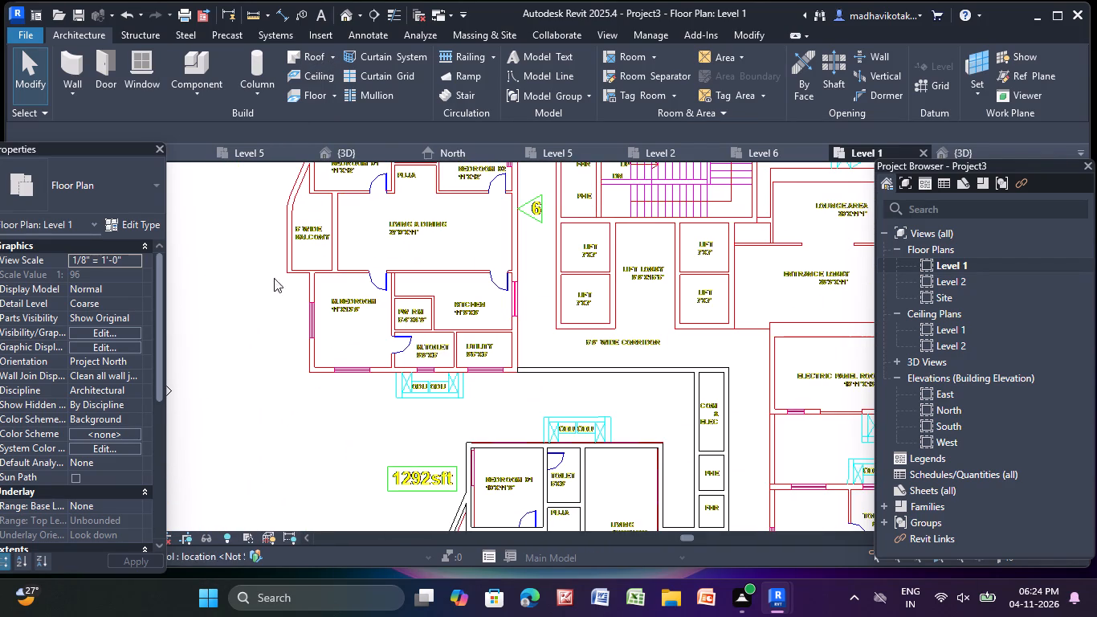
# Draw a 9" wall about 29'-9" long from the existing corridor wall's end along the Utility, M.Toilet and M.Bedroom outer edge.
pyautogui.click(73, 76)
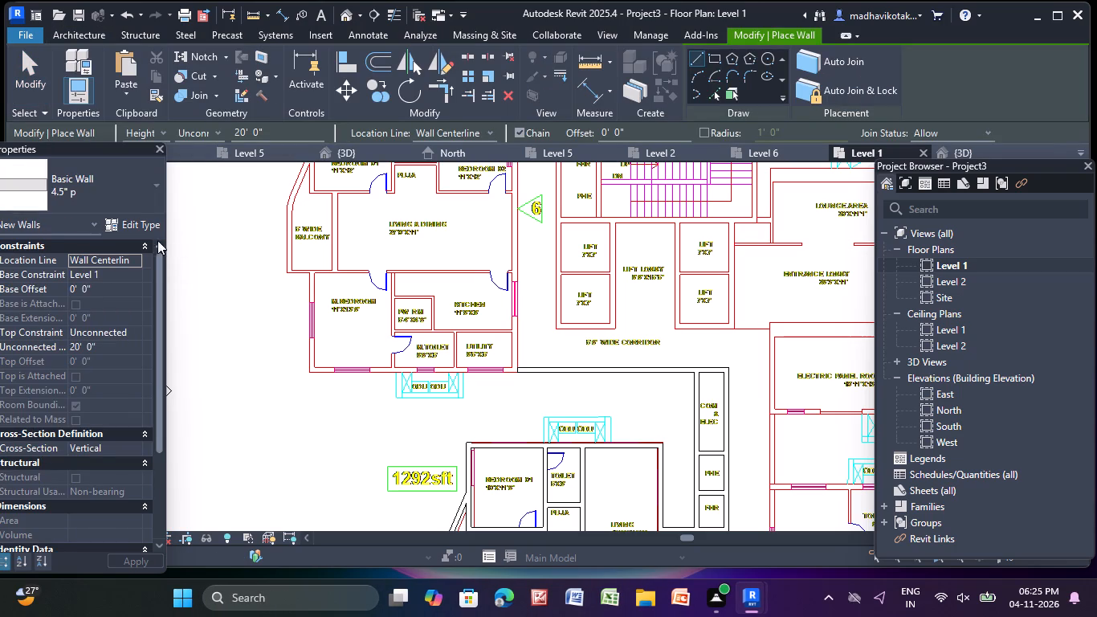
pyautogui.click(139, 195)
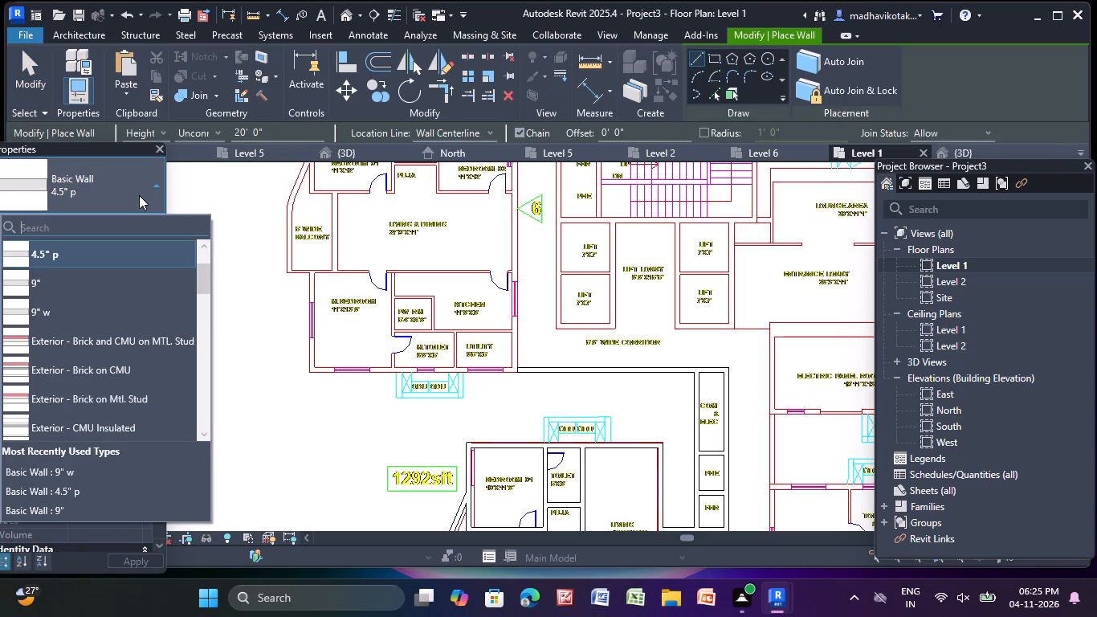
pyautogui.scroll(5, 387, 392)
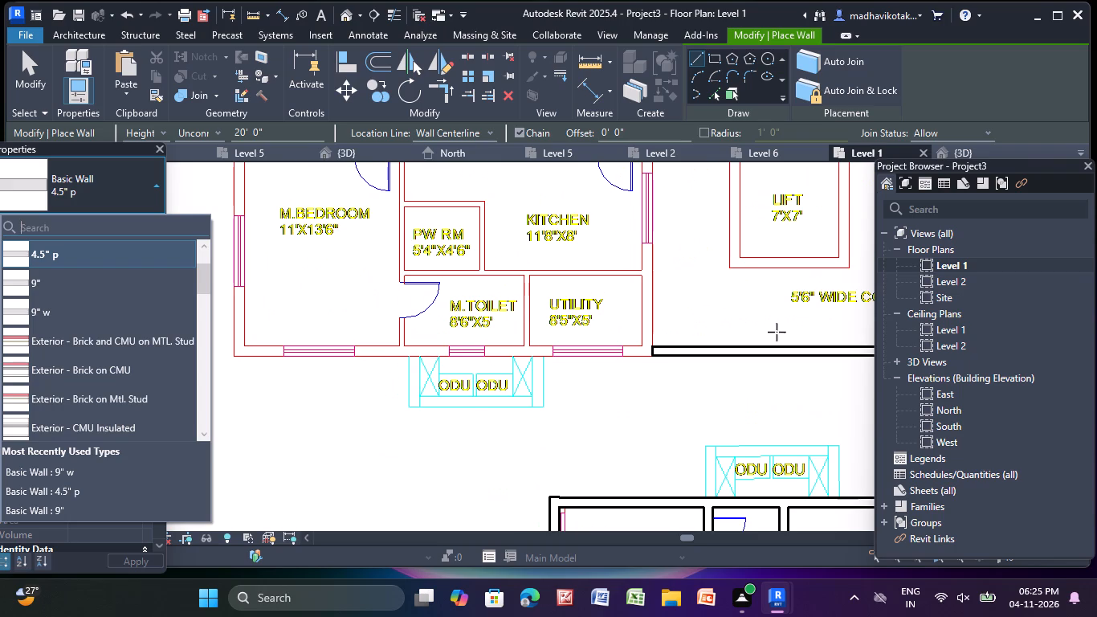
pyautogui.scroll(3, 794, 327)
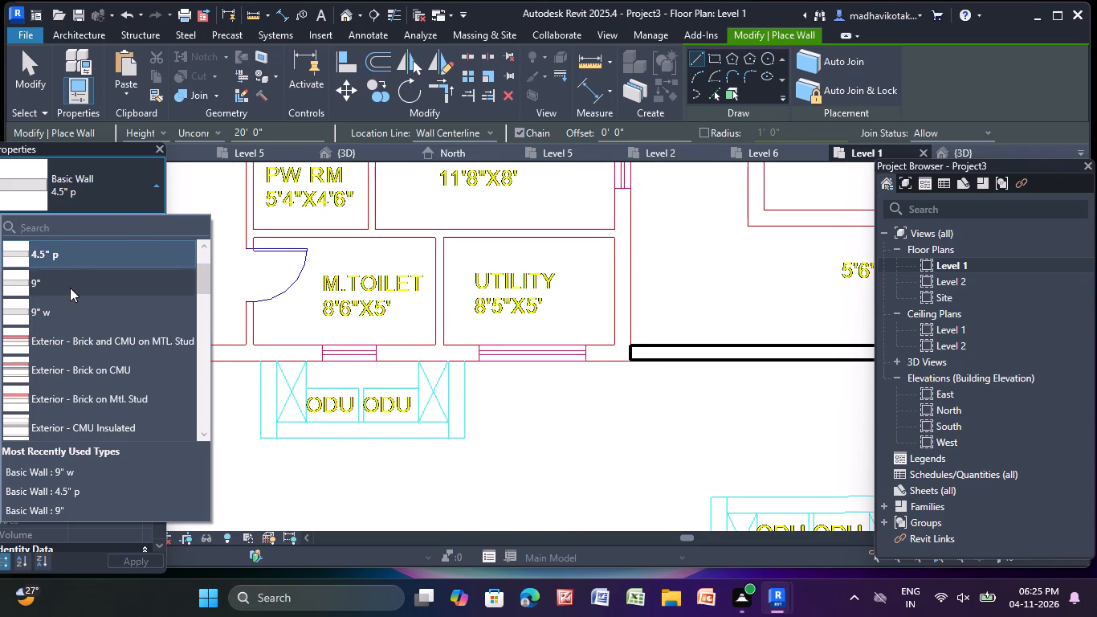
pyautogui.click(70, 288)
pyautogui.scroll(8, 606, 349)
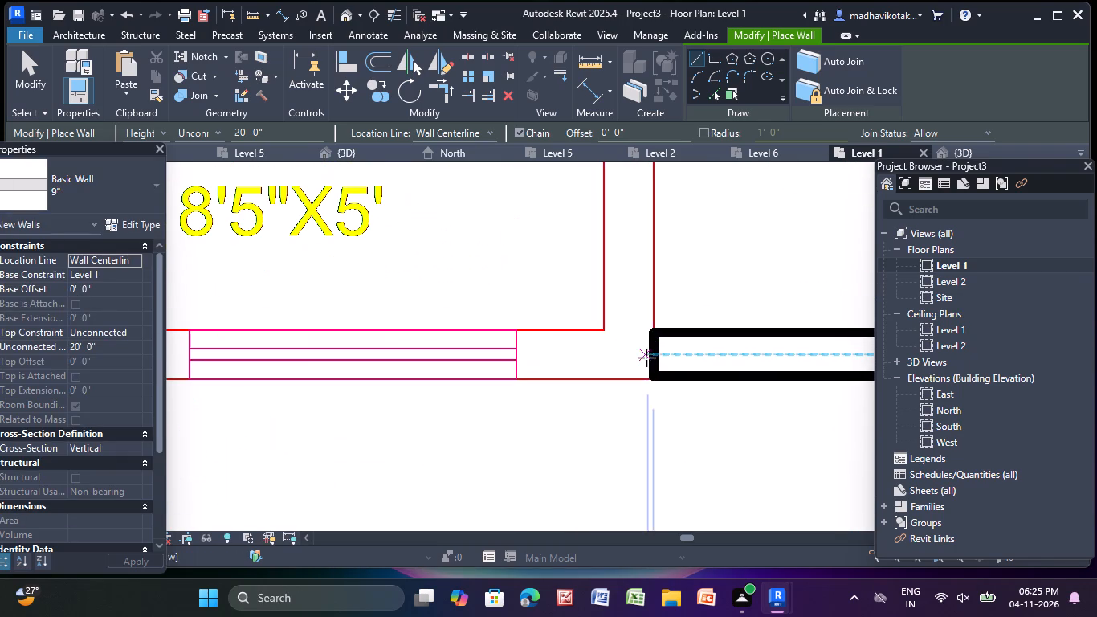
pyautogui.click(649, 354)
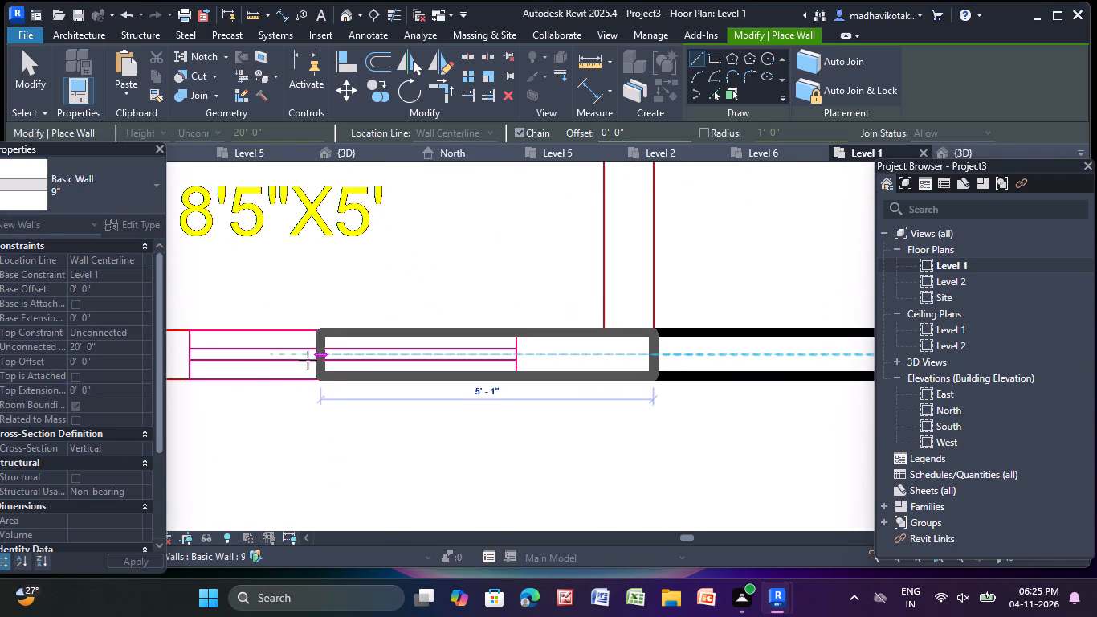
pyautogui.scroll(-4, 286, 356)
pyautogui.moveTo(285, 356); pyautogui.dragTo(732, 348, button='middle')
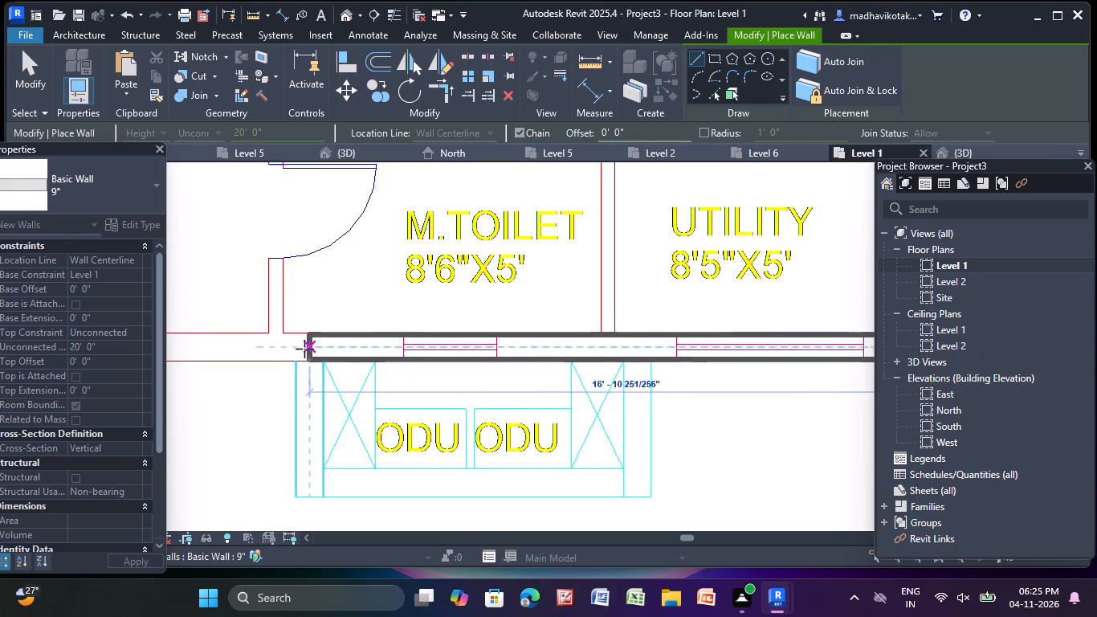
pyautogui.scroll(-2, 296, 349)
pyautogui.moveTo(292, 349); pyautogui.dragTo(582, 359, button='middle')
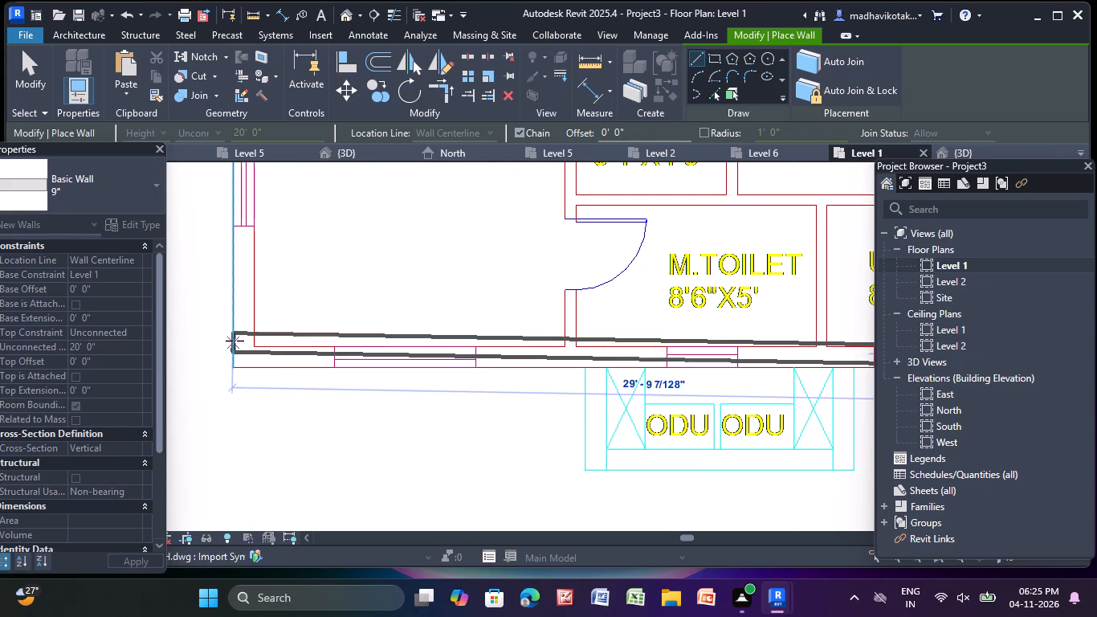
pyautogui.scroll(4, 234, 341)
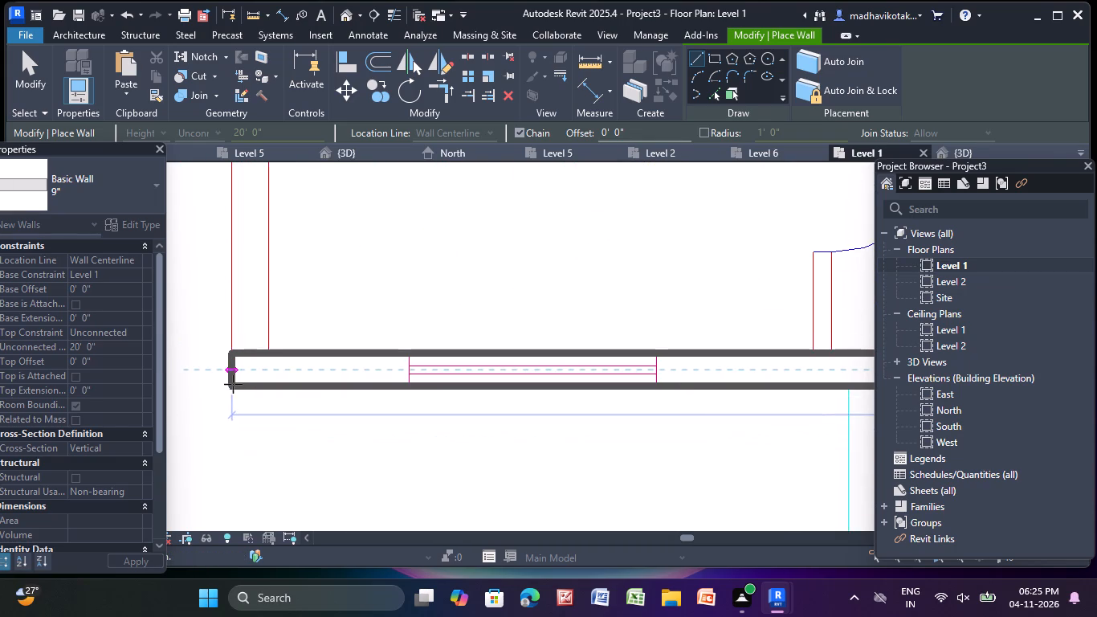
pyautogui.click(232, 384)
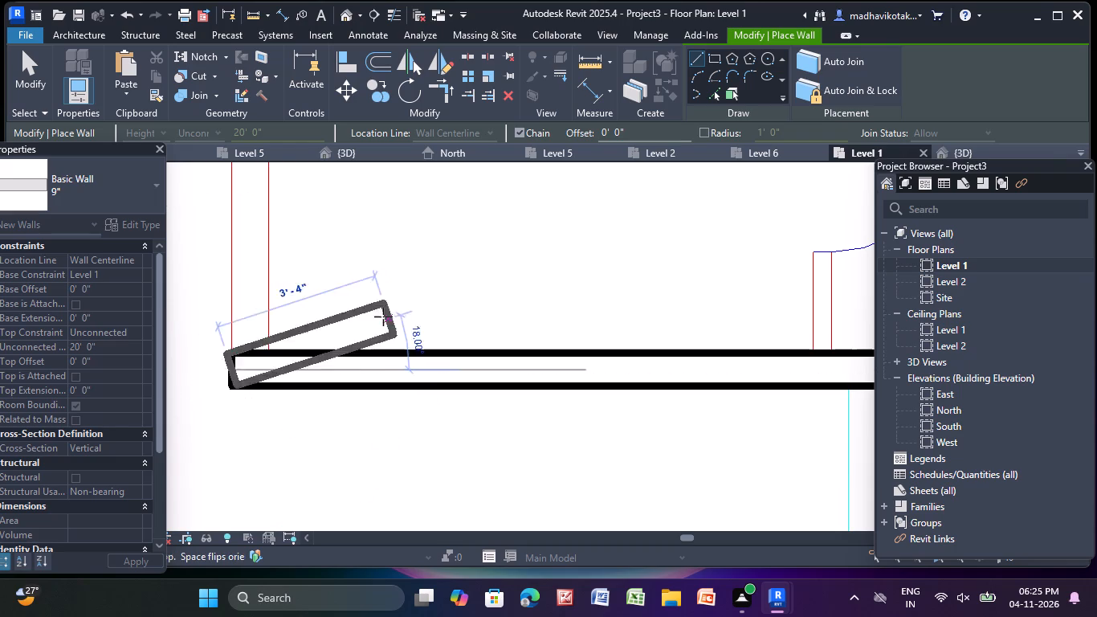
pyautogui.press('Escape')
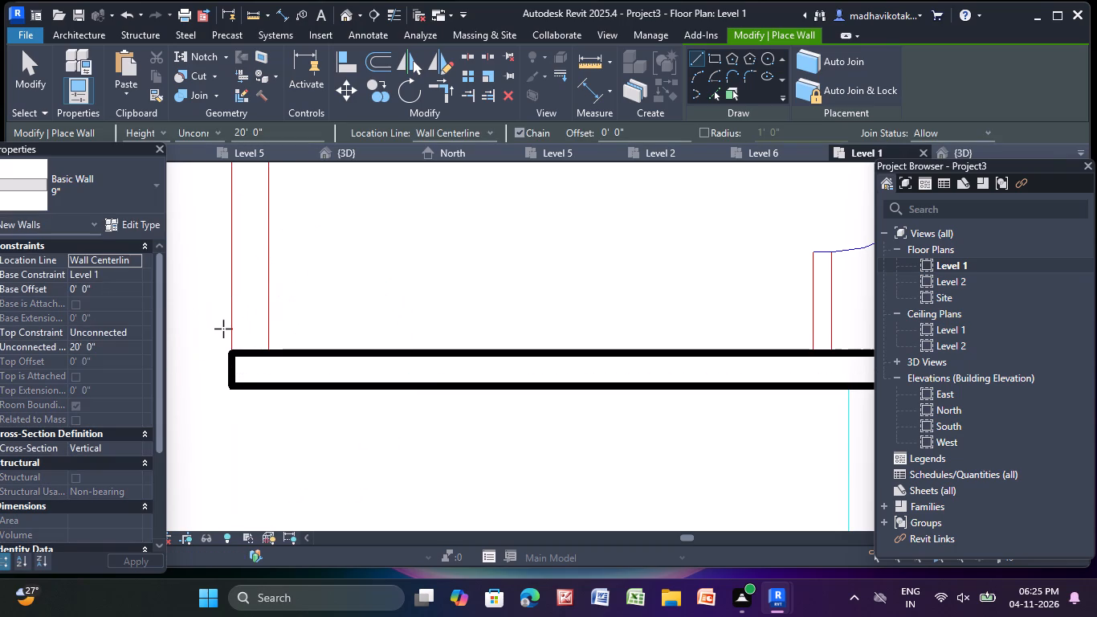
# Draw a 9" wall along the M.Bedroom's outer side, from the new horizontal wall to the balcony's lower edge.
pyautogui.click(251, 350)
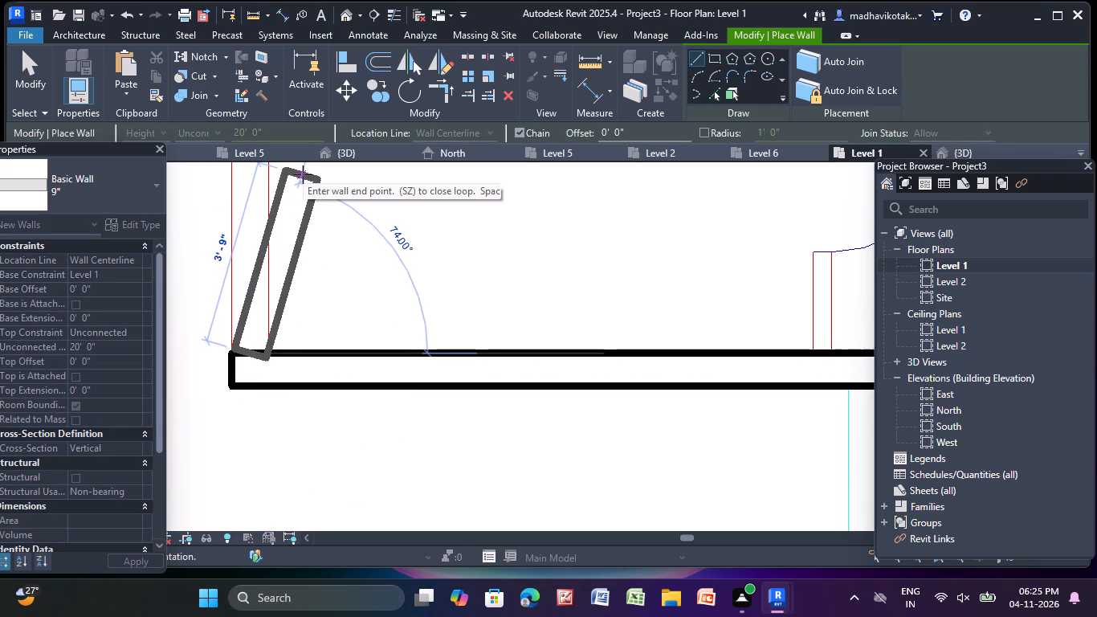
pyautogui.scroll(-4, 263, 207)
pyautogui.moveTo(263, 207); pyautogui.dragTo(218, 541, button='middle')
pyautogui.scroll(-2, 211, 292)
pyautogui.moveTo(223, 310); pyautogui.dragTo(254, 488, button='middle')
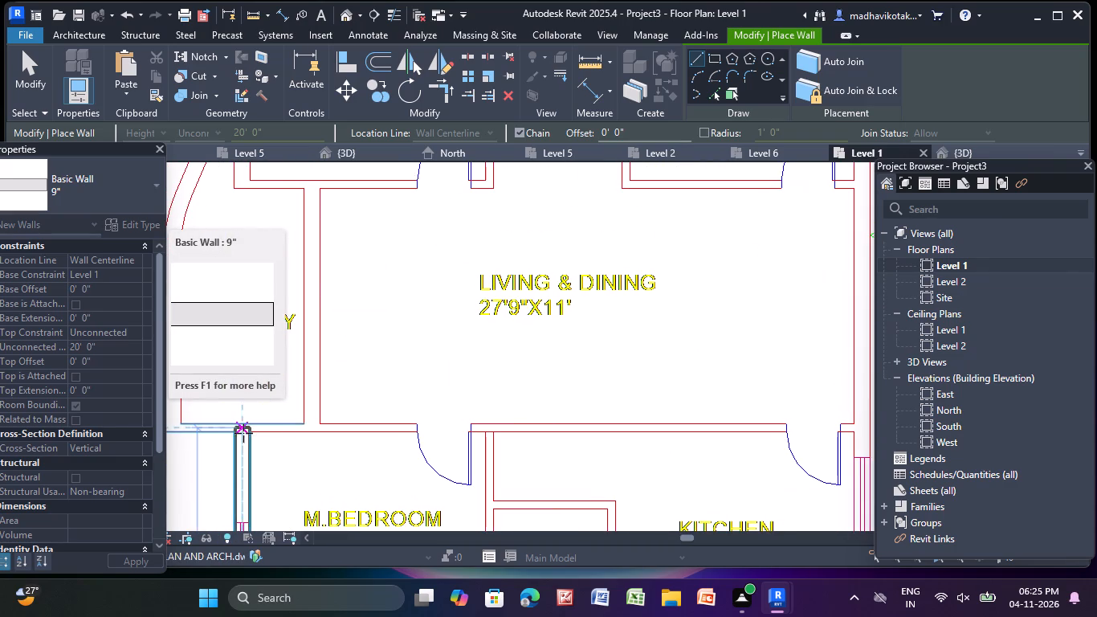
pyautogui.scroll(2, 245, 423)
pyautogui.scroll(-5, 246, 422)
pyautogui.moveTo(251, 427); pyautogui.dragTo(263, 467, button='middle')
pyautogui.scroll(2, 261, 464)
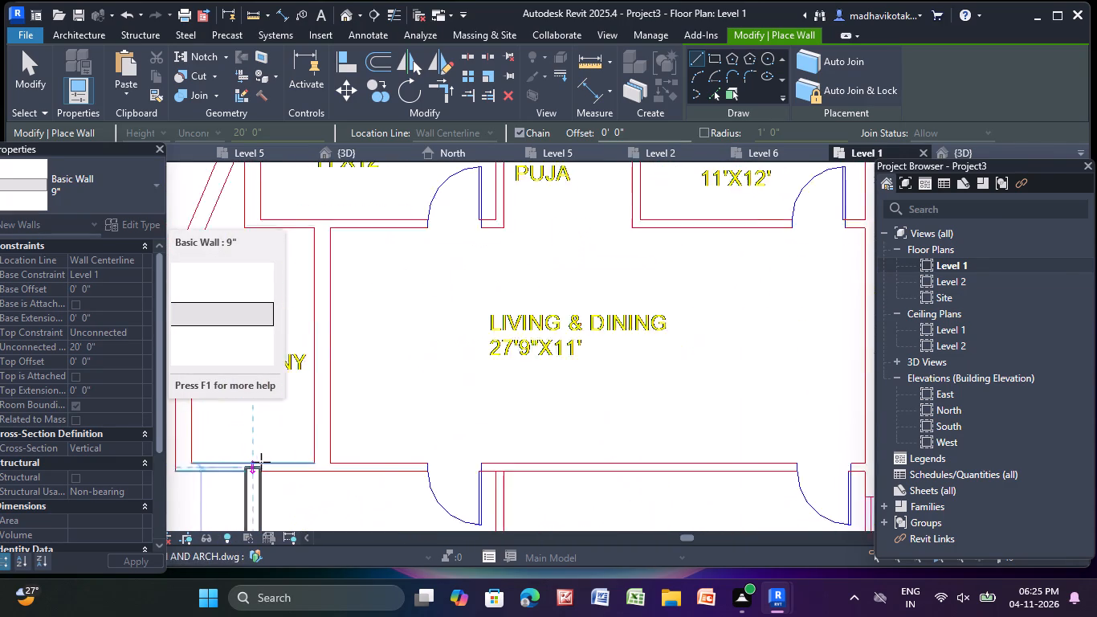
pyautogui.scroll(6, 261, 462)
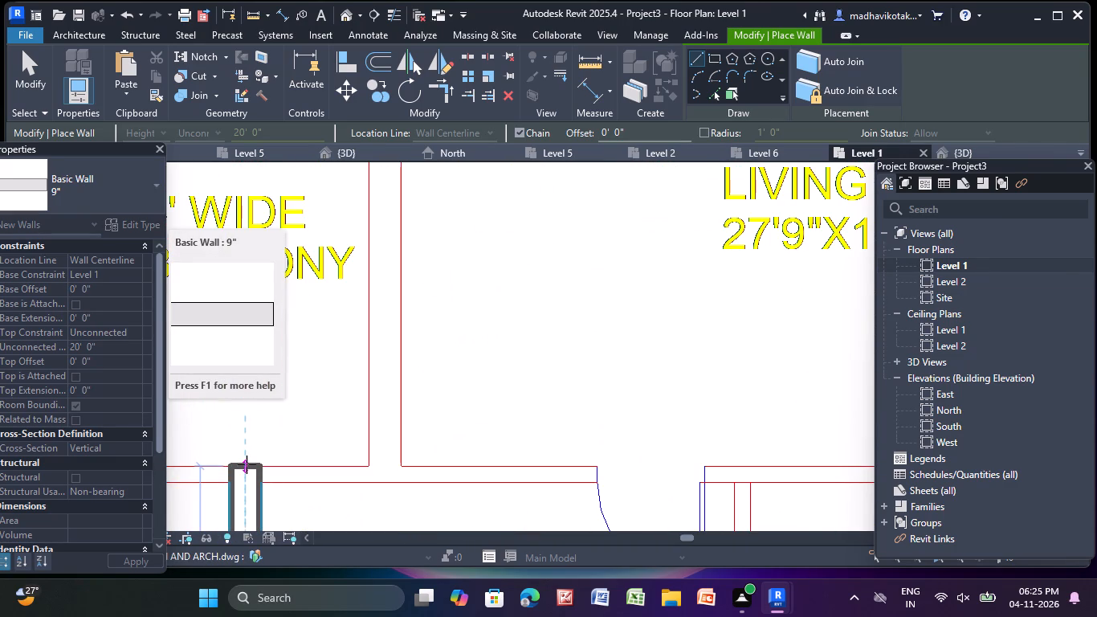
pyautogui.click(247, 464)
pyautogui.press('Escape')
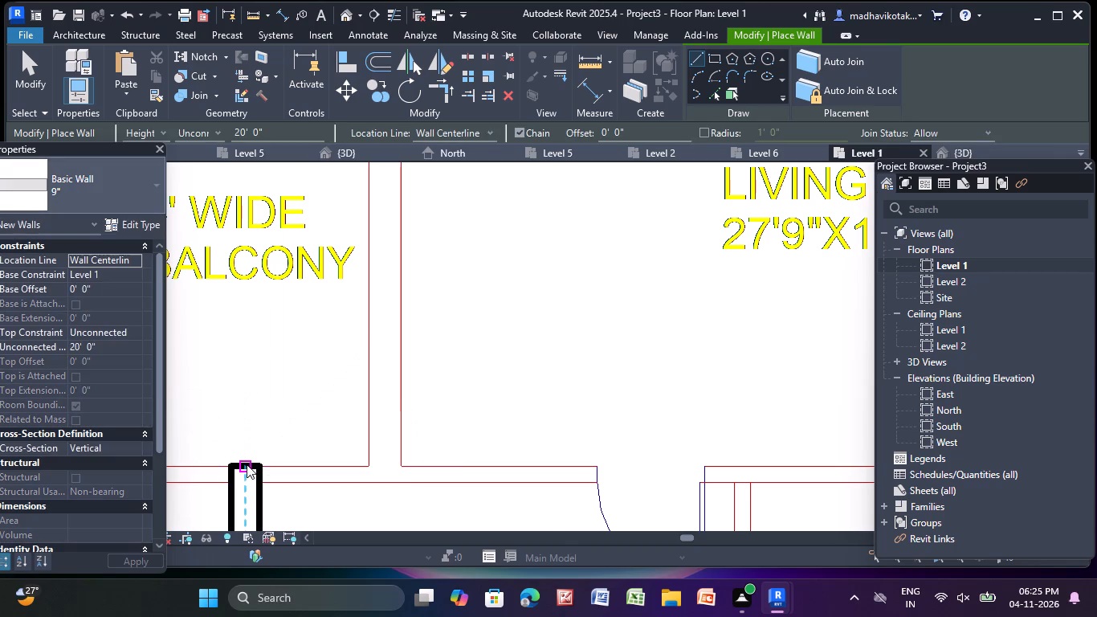
# Draw a 9" wall along the corridor side of the 1572 sft flat, from the Utility corner past Bedroom 02 to the neighbouring flat's lower wall.
pyautogui.scroll(-4, 267, 435)
pyautogui.scroll(-7, 462, 462)
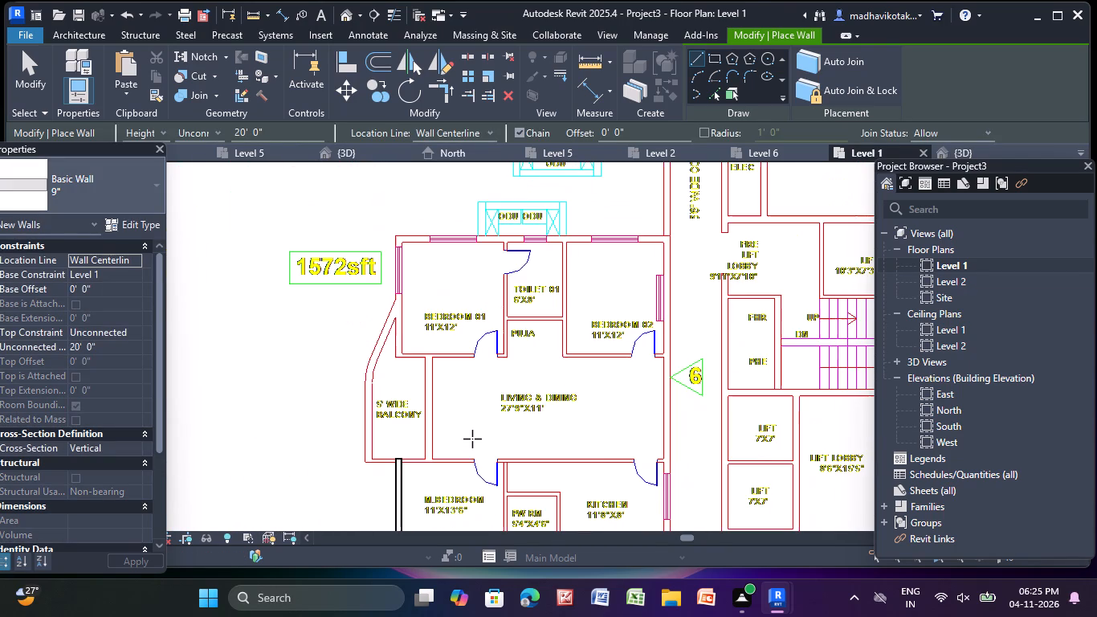
pyautogui.scroll(-1, 444, 439)
pyautogui.scroll(8, 432, 460)
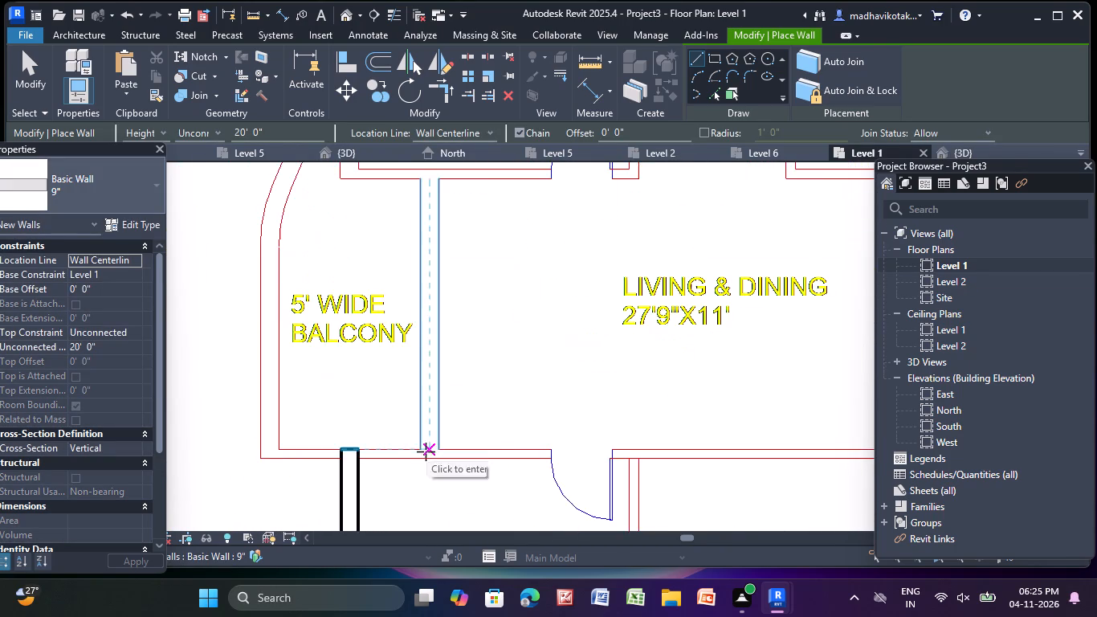
pyautogui.scroll(-3, 422, 442)
pyautogui.scroll(-3, 507, 425)
pyautogui.scroll(-3, 673, 409)
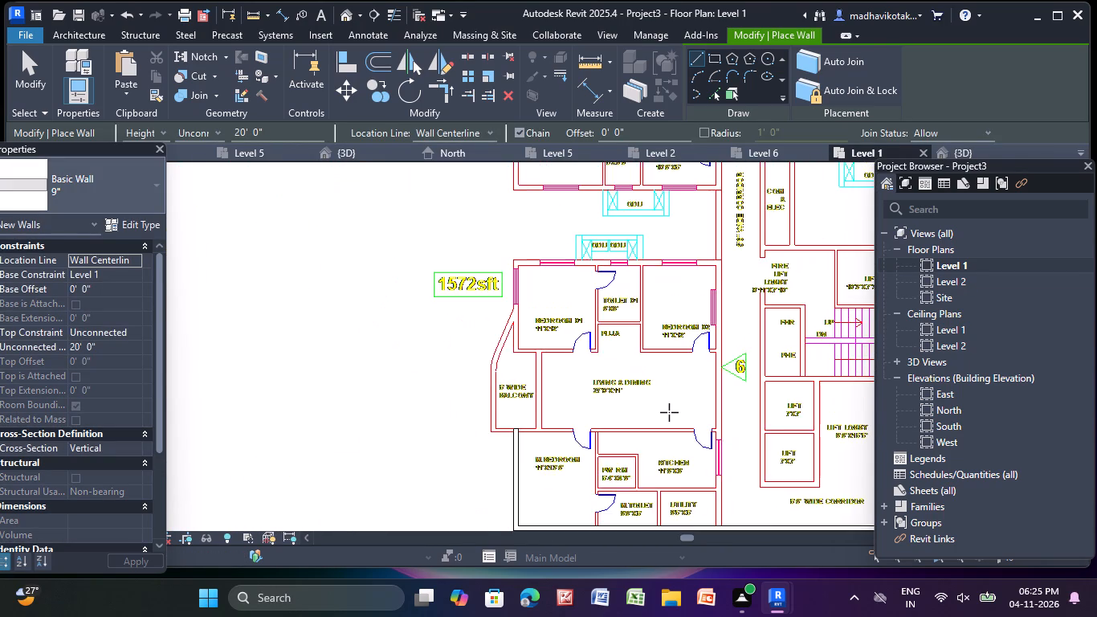
pyautogui.moveTo(639, 435); pyautogui.dragTo(371, 302, button='middle')
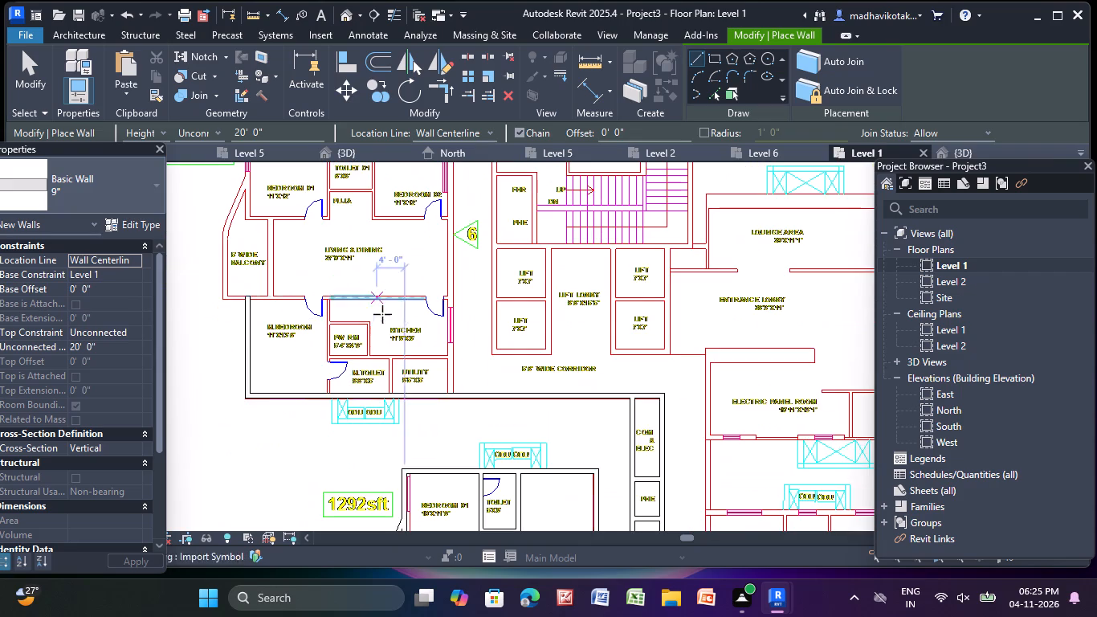
pyautogui.scroll(17, 441, 398)
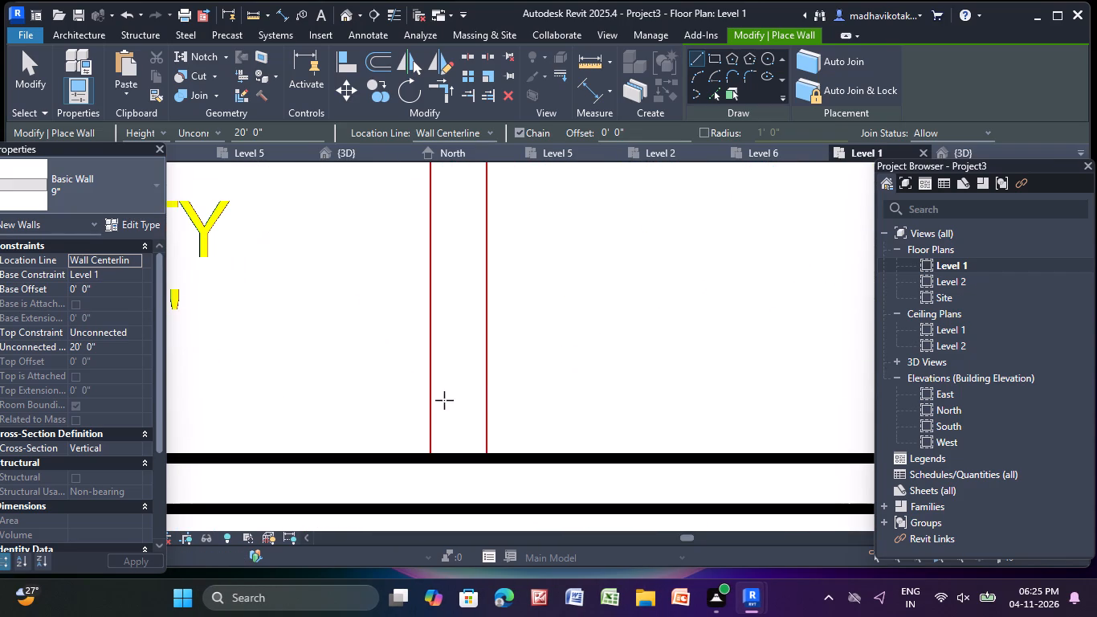
pyautogui.click(456, 460)
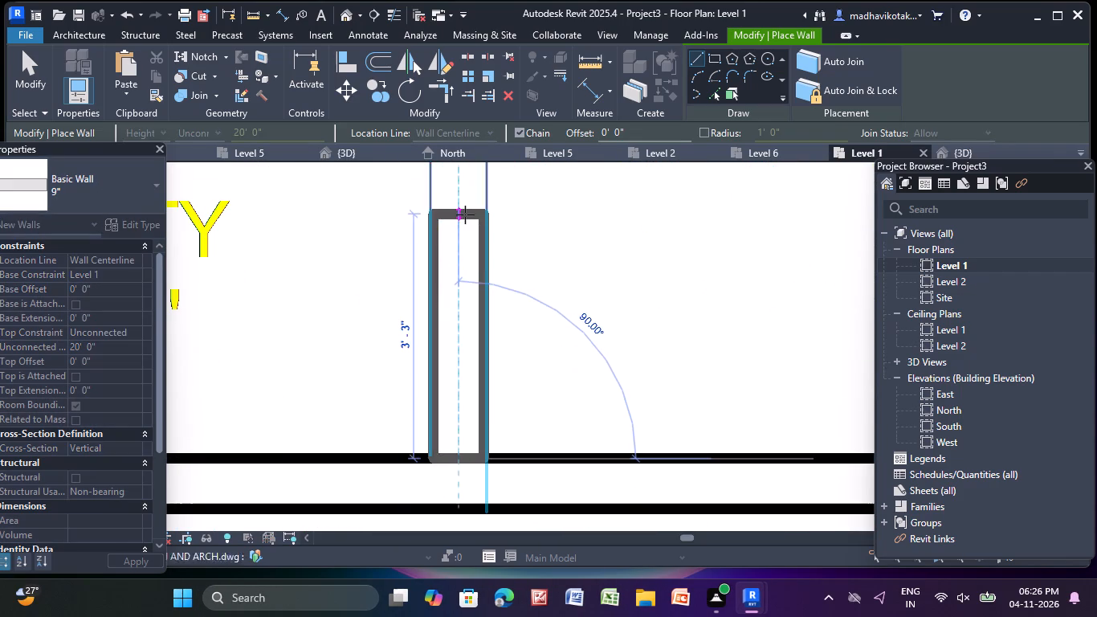
pyautogui.scroll(-13, 467, 214)
pyautogui.moveTo(466, 215); pyautogui.dragTo(453, 494, button='middle')
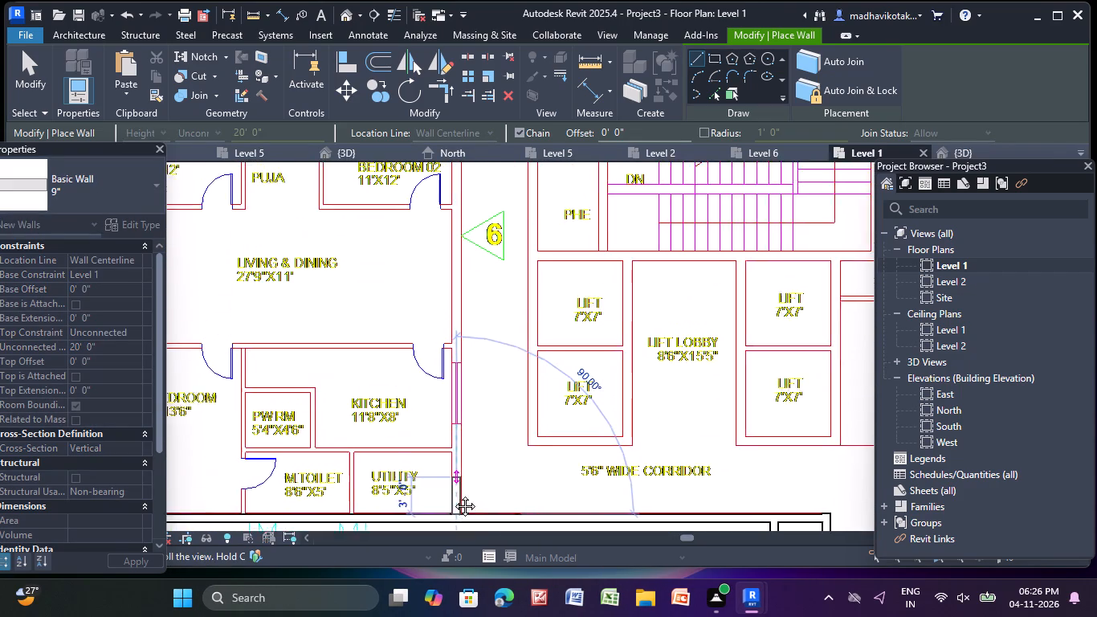
pyautogui.moveTo(453, 494); pyautogui.dragTo(452, 515, button='middle')
pyautogui.scroll(-3, 450, 218)
pyautogui.moveTo(450, 218); pyautogui.dragTo(442, 402, button='middle')
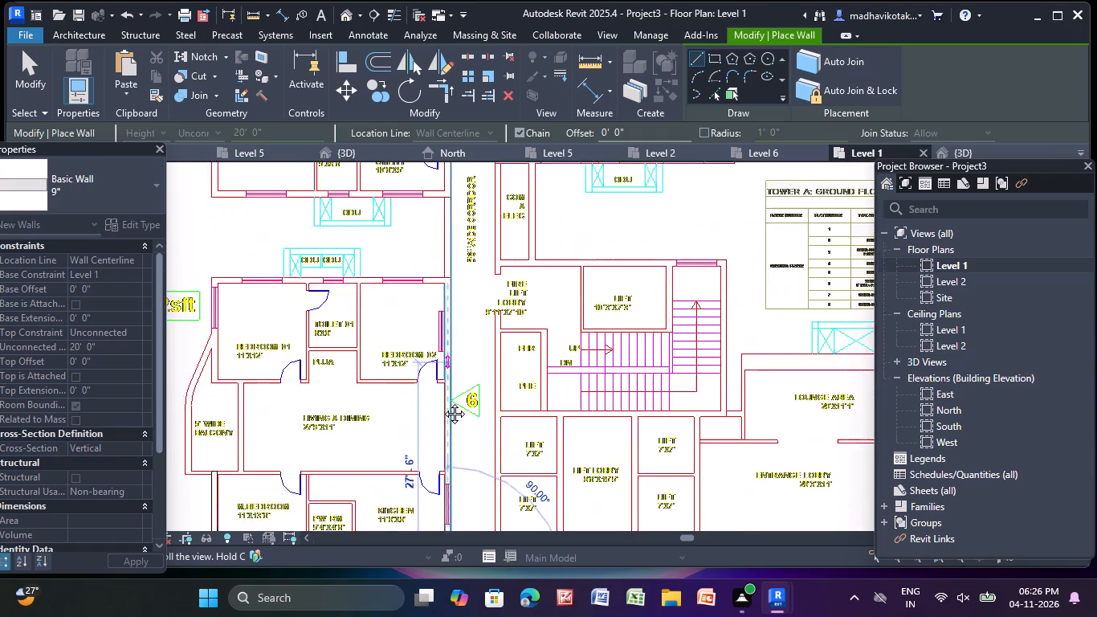
pyautogui.moveTo(442, 402); pyautogui.dragTo(439, 462, button='middle')
pyautogui.scroll(4, 441, 400)
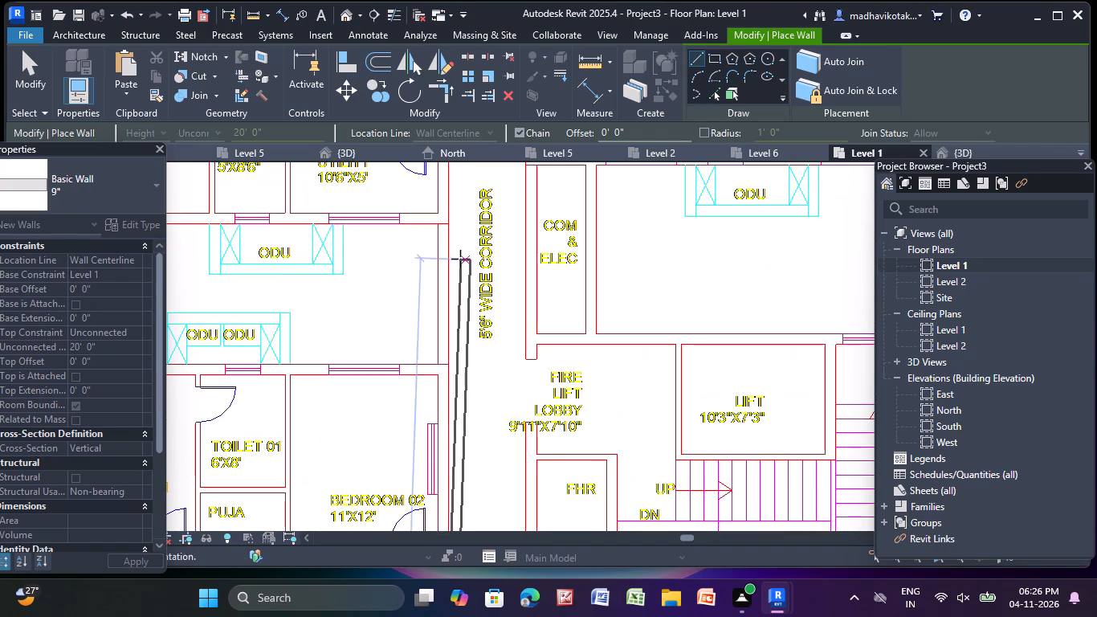
pyautogui.click(447, 227)
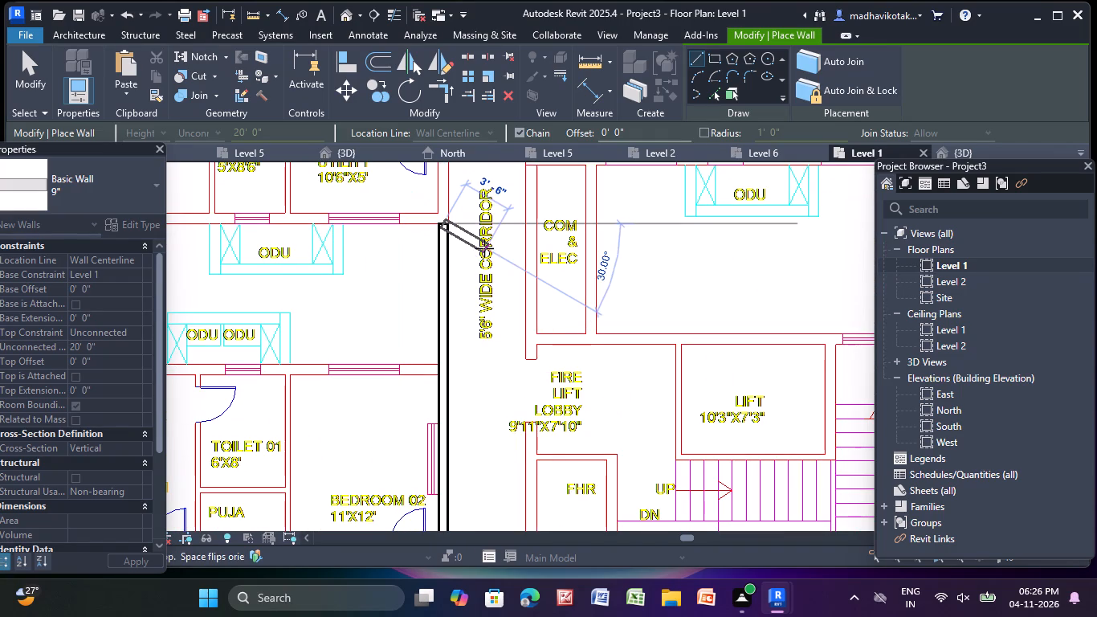
pyautogui.press('Escape')
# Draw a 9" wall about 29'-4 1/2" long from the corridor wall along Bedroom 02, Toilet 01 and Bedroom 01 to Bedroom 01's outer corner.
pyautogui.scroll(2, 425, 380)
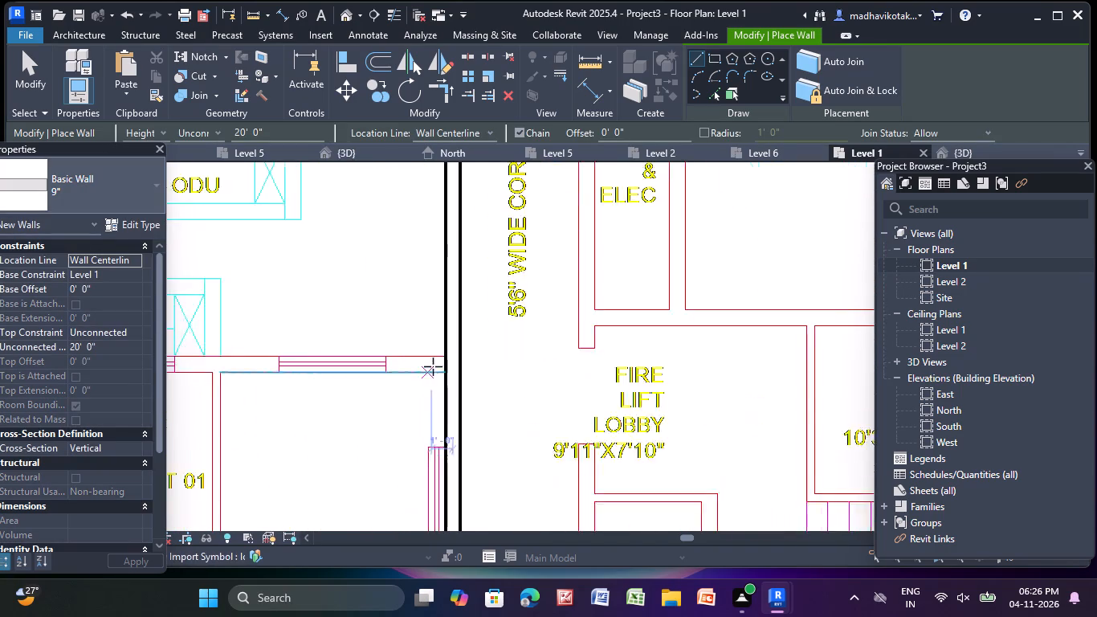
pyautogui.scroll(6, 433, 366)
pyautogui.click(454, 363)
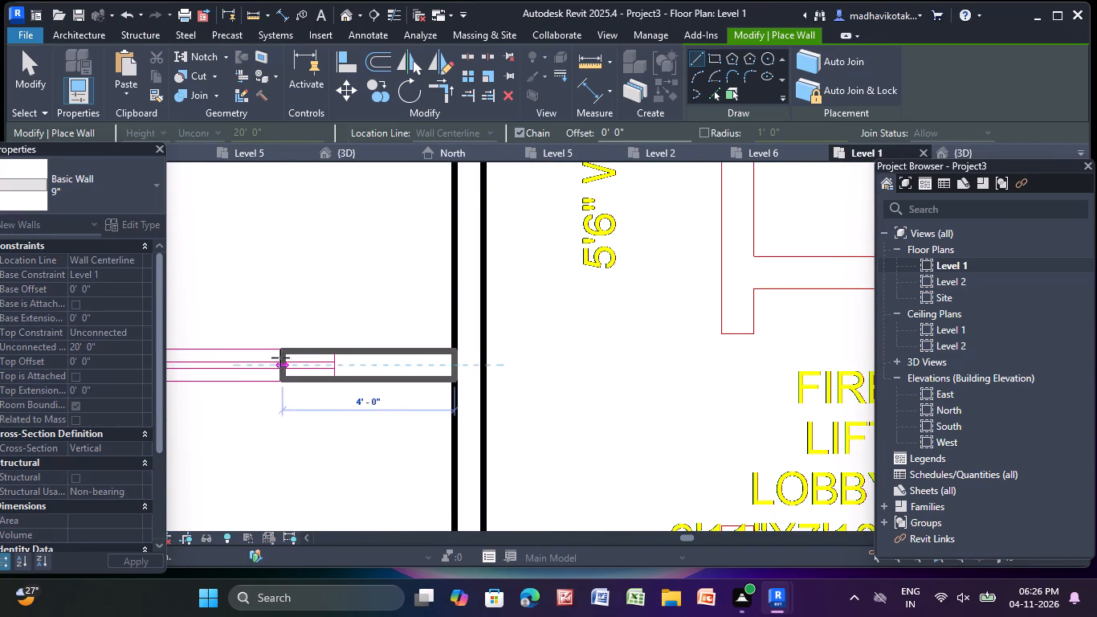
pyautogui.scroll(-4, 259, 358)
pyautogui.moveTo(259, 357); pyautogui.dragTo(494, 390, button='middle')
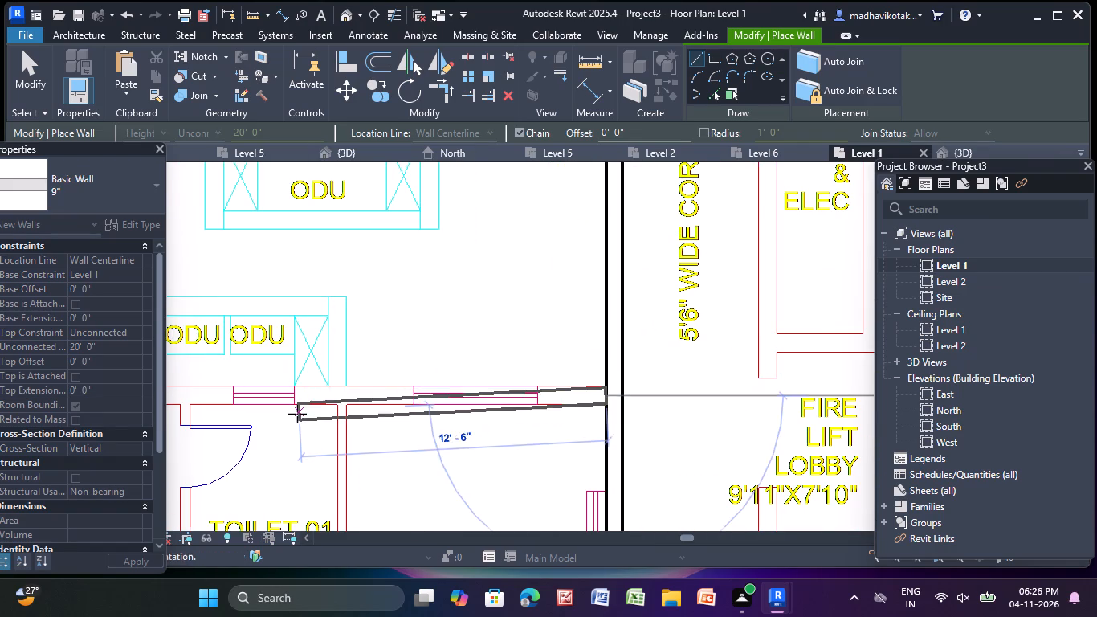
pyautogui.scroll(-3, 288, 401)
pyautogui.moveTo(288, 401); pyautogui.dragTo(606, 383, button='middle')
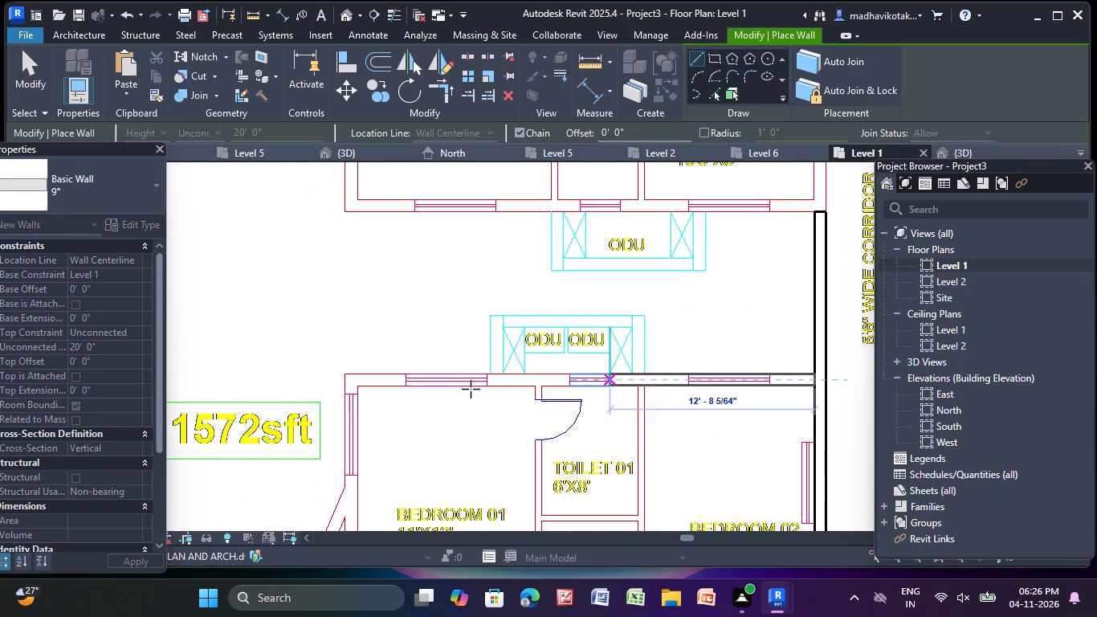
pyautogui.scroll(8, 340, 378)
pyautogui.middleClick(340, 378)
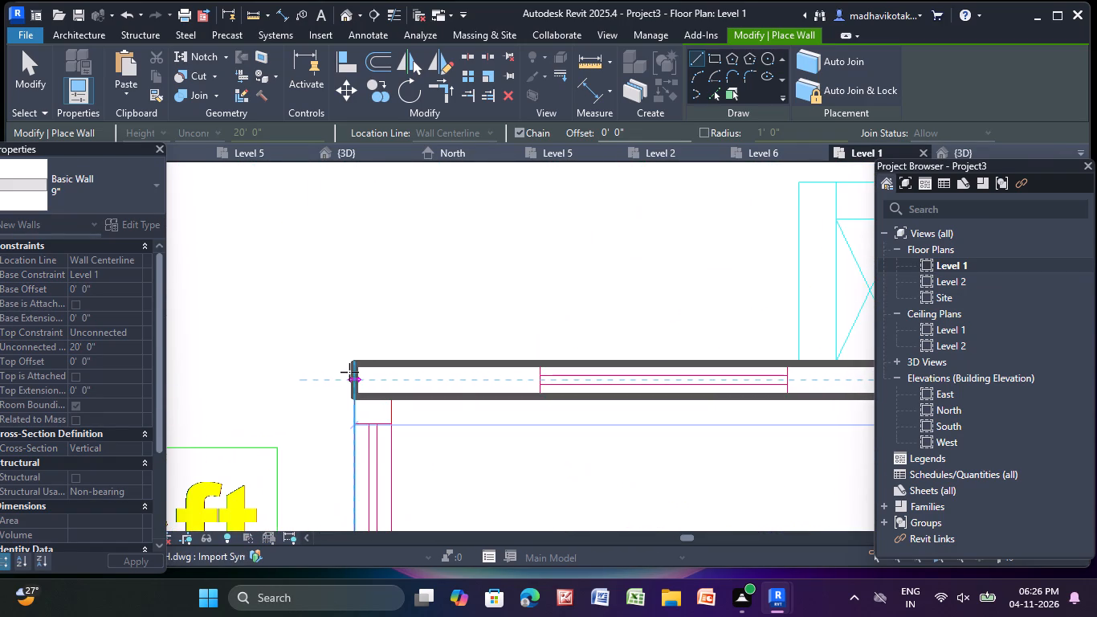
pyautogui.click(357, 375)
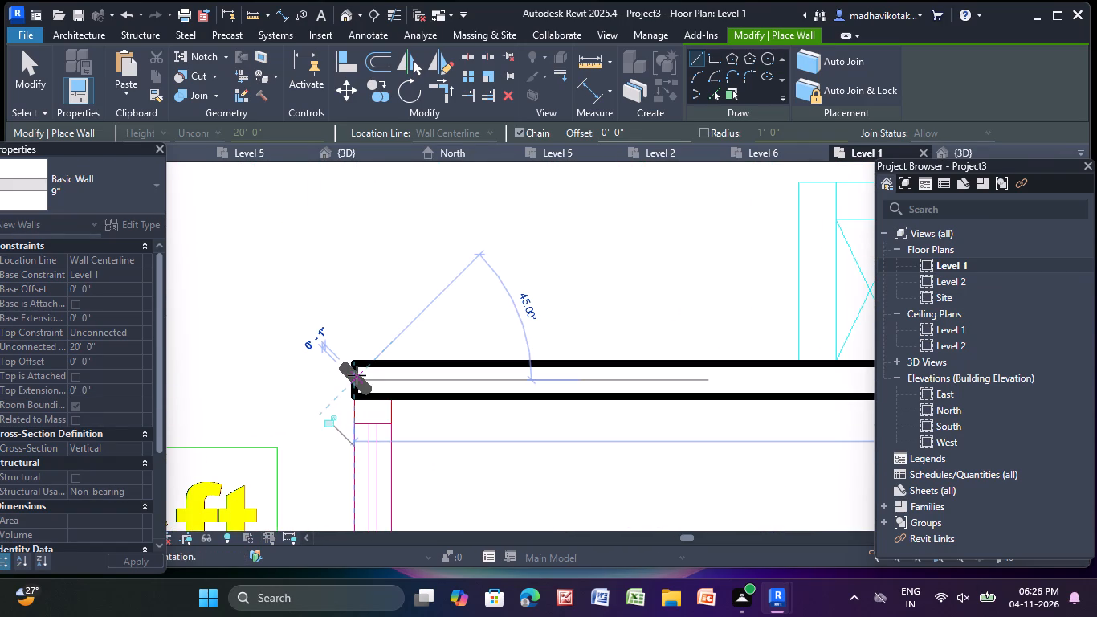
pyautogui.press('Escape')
# Create 9" walls by picking the imported lines of the 5' wide balcony's lower edge and its straight outer side.
pyautogui.scroll(-5, 369, 375)
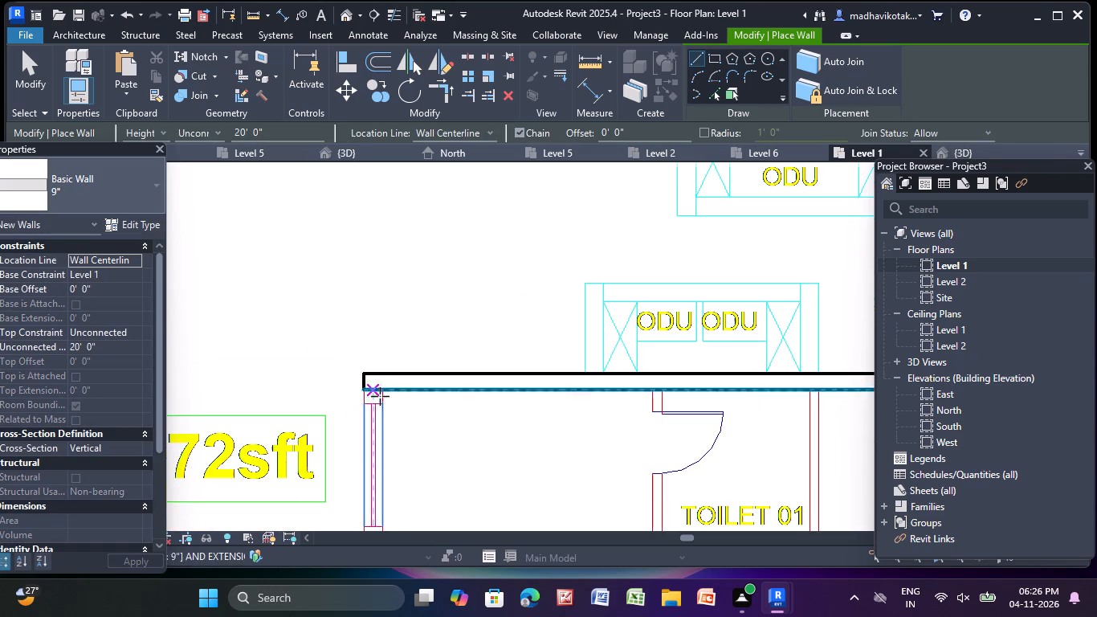
pyautogui.scroll(-8, 398, 424)
pyautogui.moveTo(394, 435); pyautogui.dragTo(308, 133, button='middle')
pyautogui.scroll(1, 305, 136)
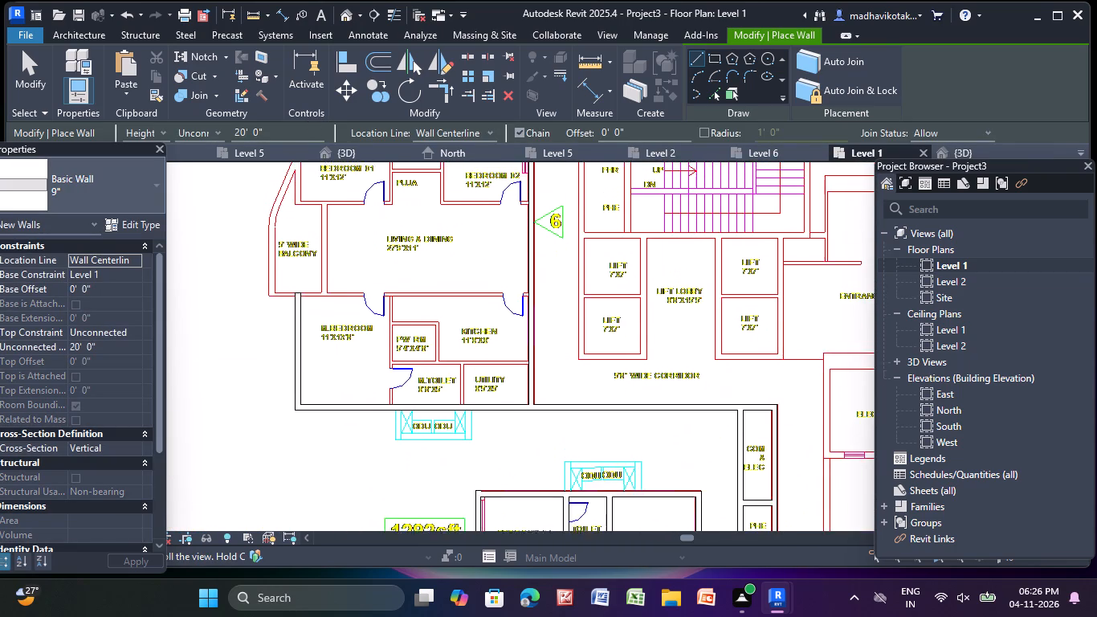
pyautogui.scroll(1, 323, 337)
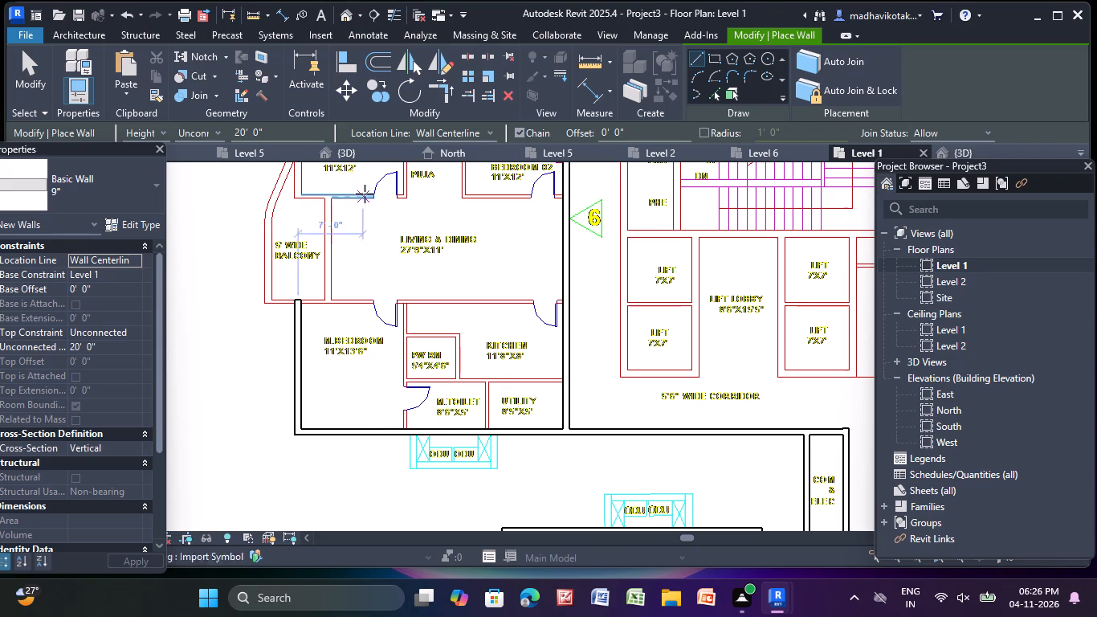
pyautogui.scroll(-3, 362, 215)
pyautogui.moveTo(389, 272); pyautogui.dragTo(482, 365, button='middle')
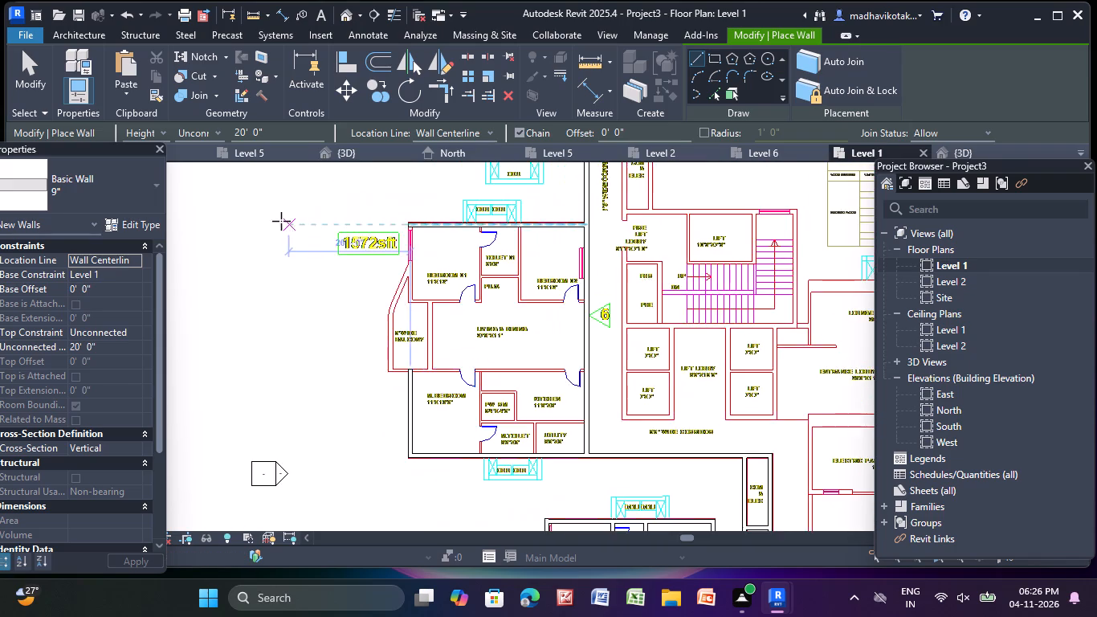
pyautogui.scroll(5, 282, 221)
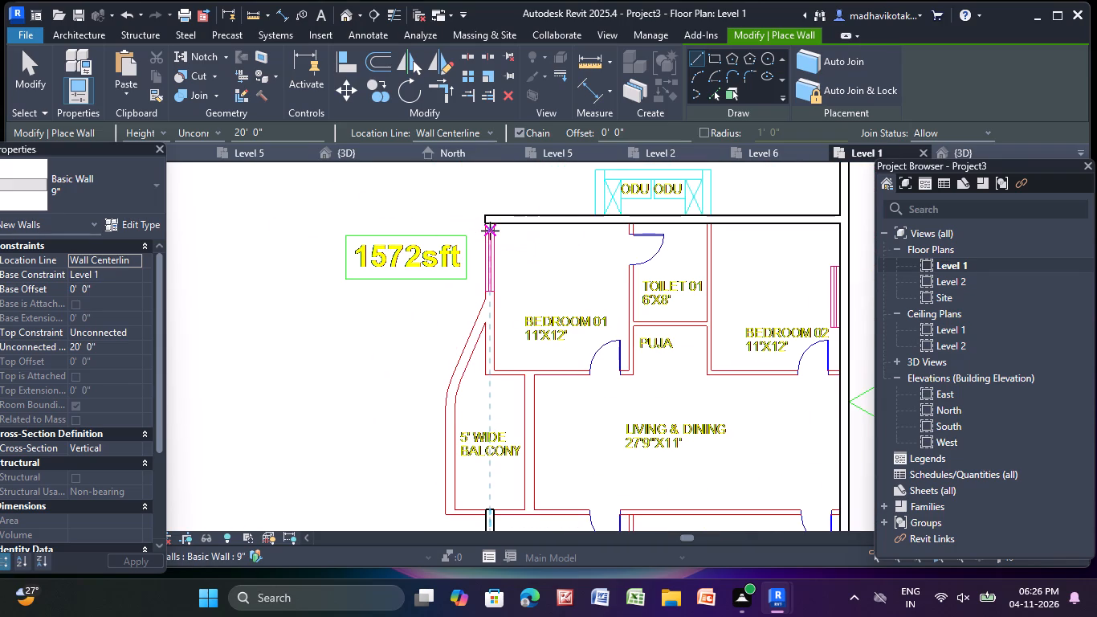
pyautogui.click(717, 90)
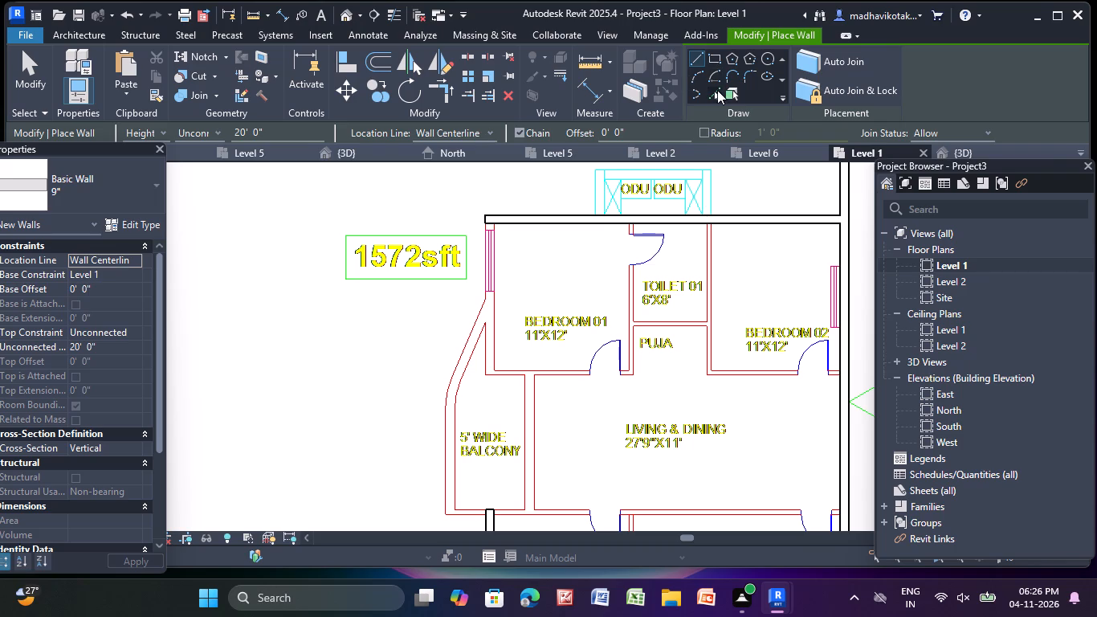
pyautogui.moveTo(471, 439); pyautogui.dragTo(424, 277, button='middle')
pyautogui.scroll(3, 419, 322)
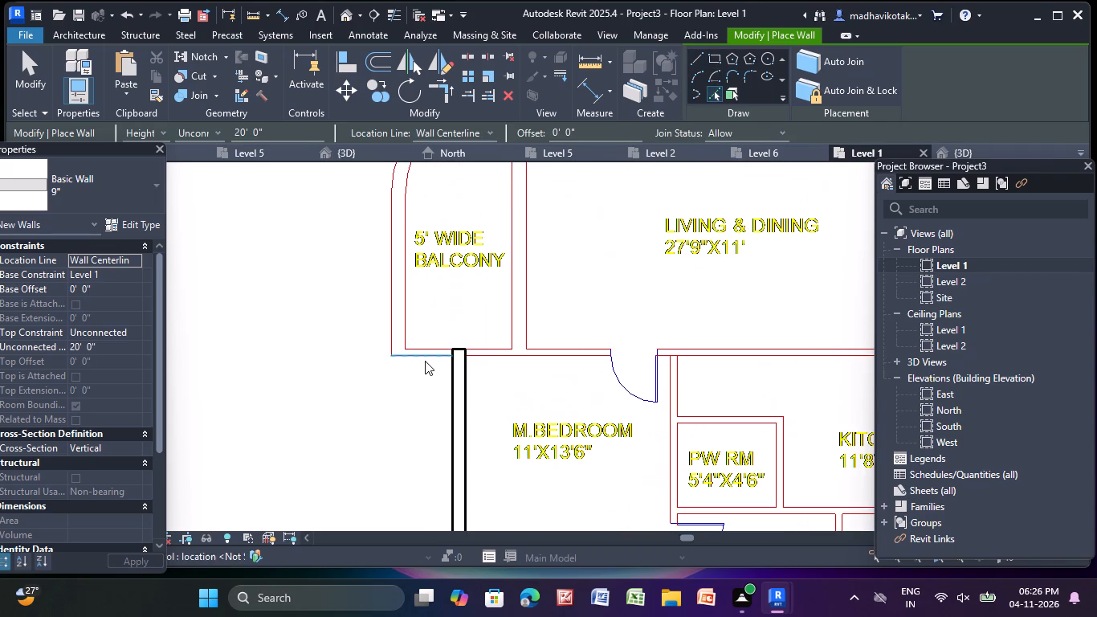
pyautogui.click(426, 358)
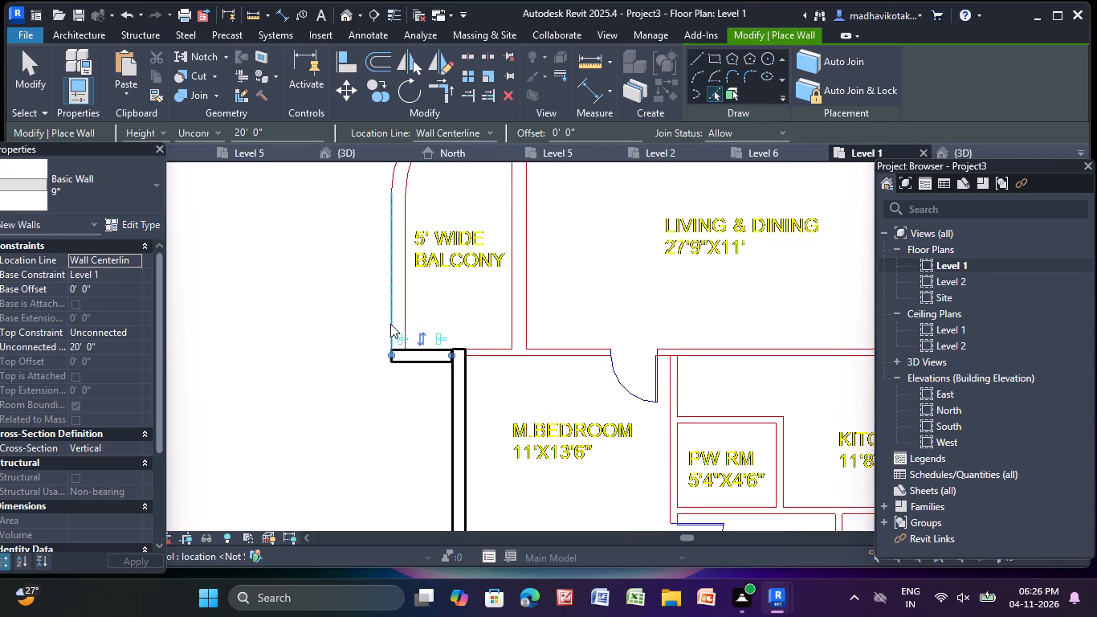
pyautogui.click(393, 325)
pyautogui.scroll(1, 402, 304)
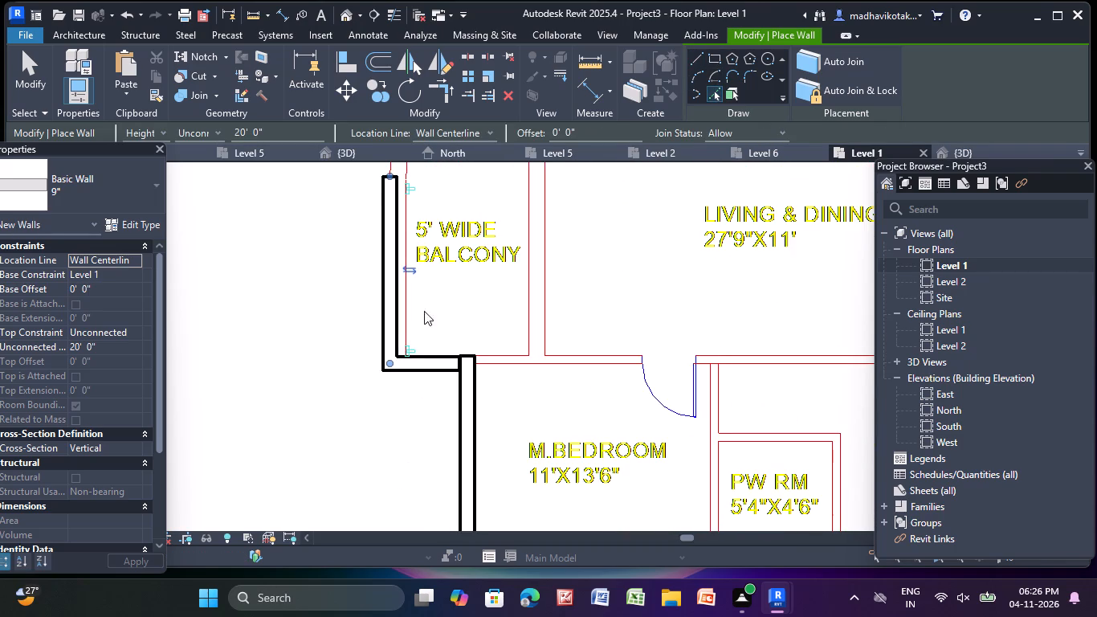
# Create 9" walls by picking the balcony's curved and slanted outer lines and Bedroom 01's outer line up to the flat's corner.
pyautogui.scroll(-2, 424, 296)
pyautogui.moveTo(438, 284); pyautogui.dragTo(427, 469, button='middle')
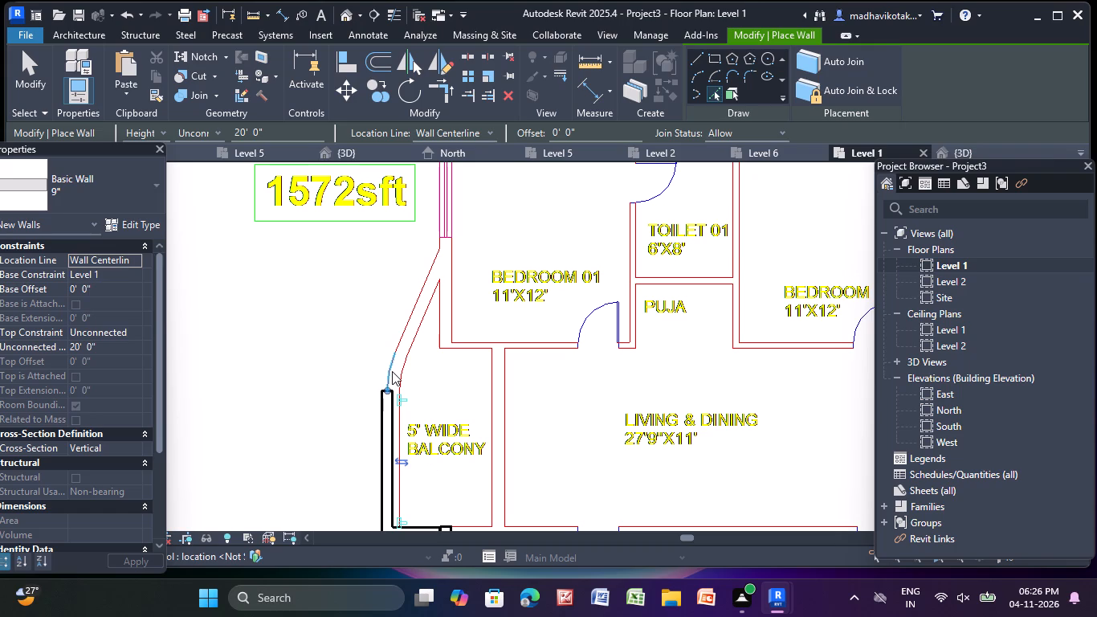
pyautogui.click(392, 371)
pyautogui.click(406, 333)
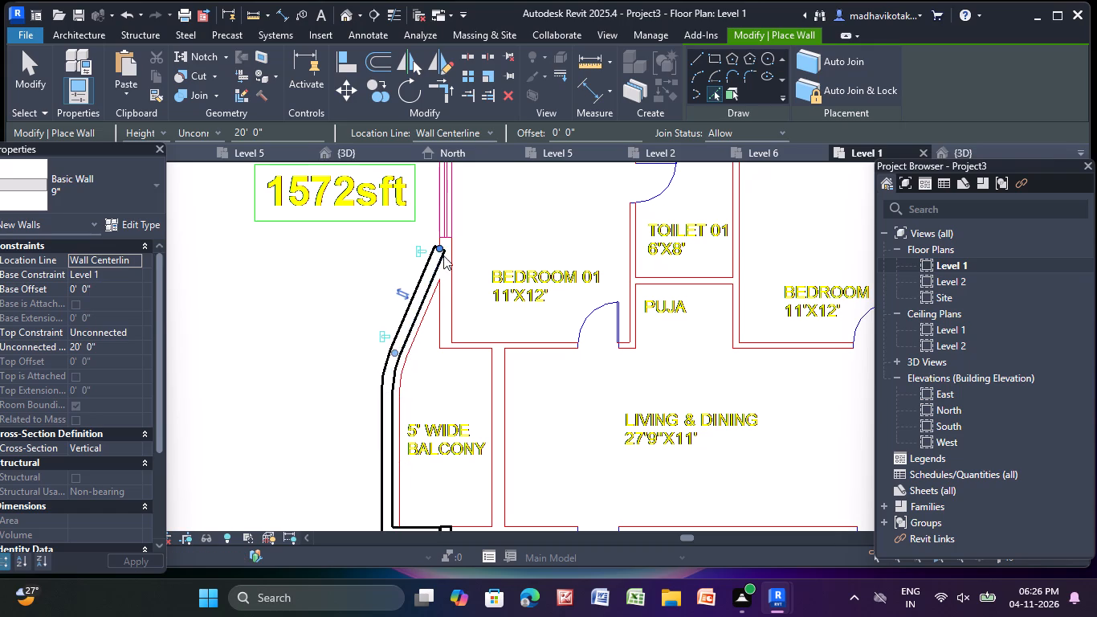
pyautogui.moveTo(443, 258); pyautogui.dragTo(442, 456, button='middle')
pyautogui.scroll(5, 450, 394)
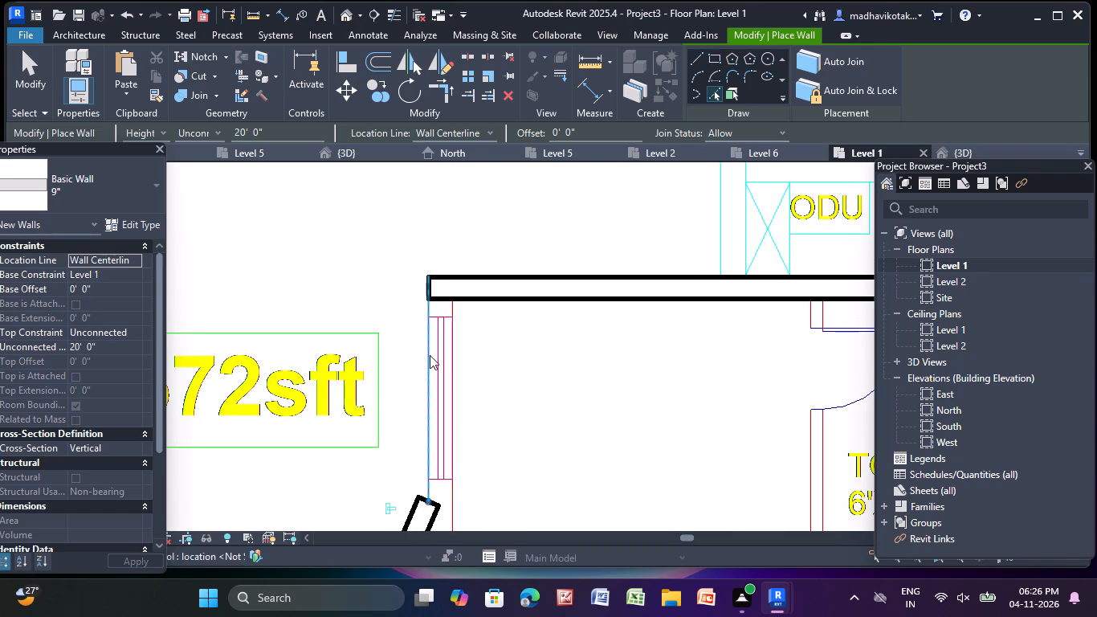
pyautogui.click(430, 355)
pyautogui.scroll(-3, 449, 342)
pyautogui.scroll(-5, 561, 418)
pyautogui.moveTo(561, 411); pyautogui.dragTo(495, 195, button='middle')
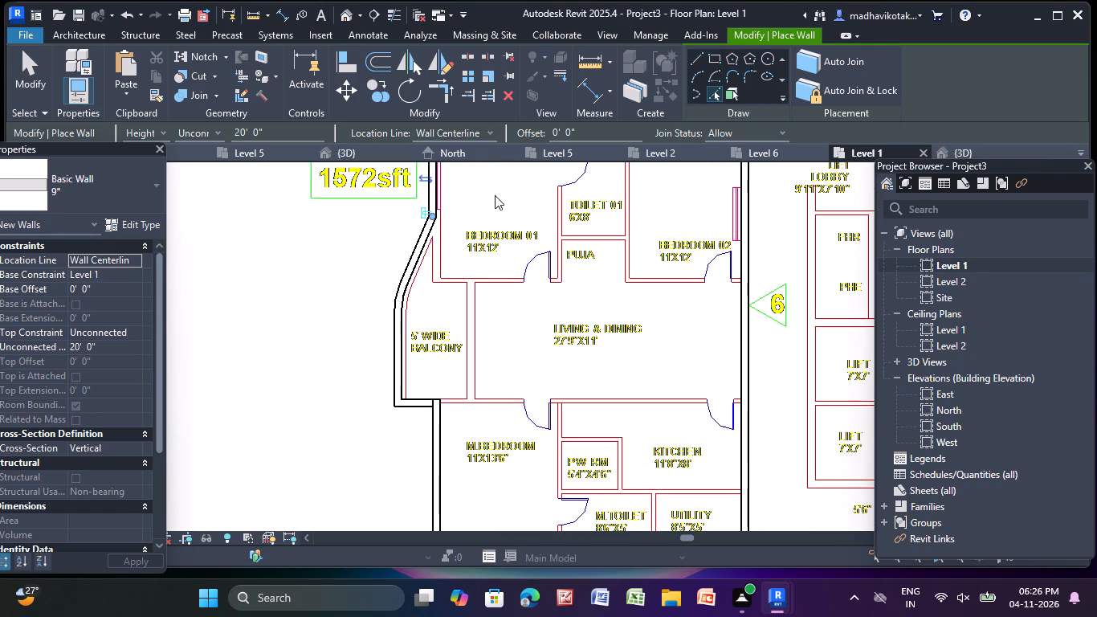
pyautogui.scroll(4, 465, 411)
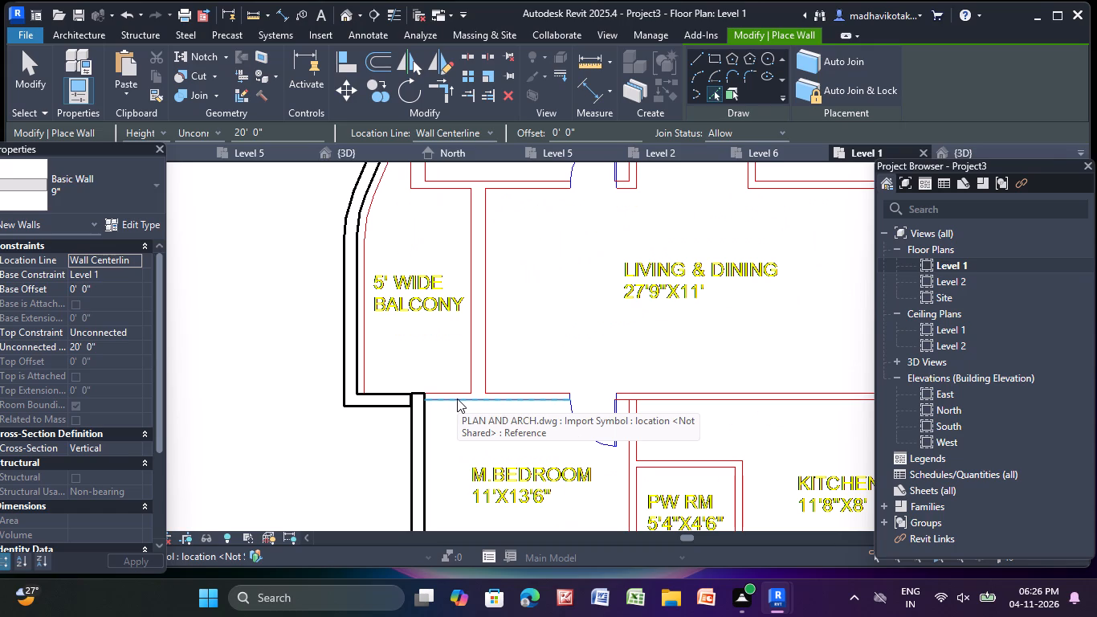
pyautogui.press('Escape')
pyautogui.press('Escape')
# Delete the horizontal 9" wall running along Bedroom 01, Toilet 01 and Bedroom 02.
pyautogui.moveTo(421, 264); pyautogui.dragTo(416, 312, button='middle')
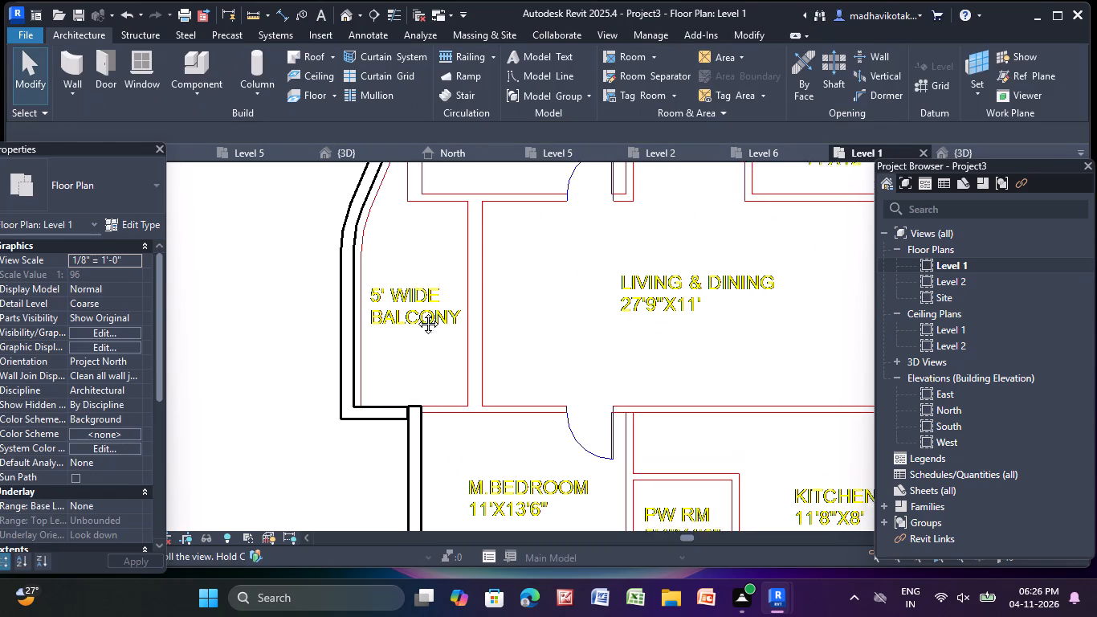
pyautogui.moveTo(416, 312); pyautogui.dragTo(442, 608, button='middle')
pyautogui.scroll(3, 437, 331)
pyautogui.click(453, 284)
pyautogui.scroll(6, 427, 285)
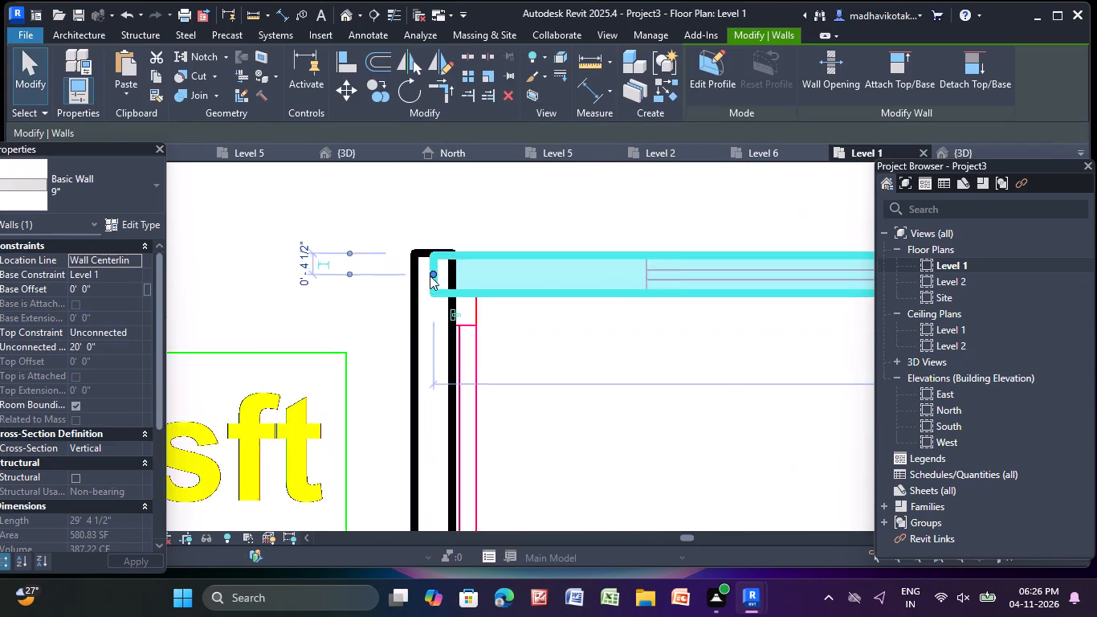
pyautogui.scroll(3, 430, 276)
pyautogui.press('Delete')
# Draw a 9" wall along Bedroom 01, Toilet 01 and Bedroom 02, from the inner face of Bedroom 01's outer wall to the corridor wall.
pyautogui.scroll(-5, 476, 276)
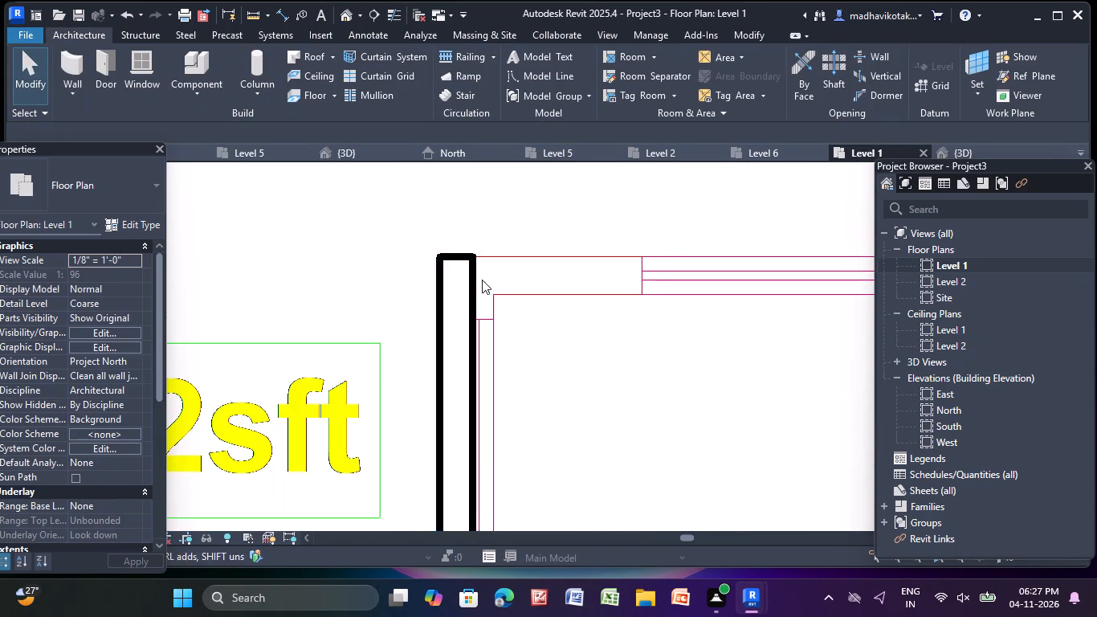
pyautogui.scroll(-13, 482, 280)
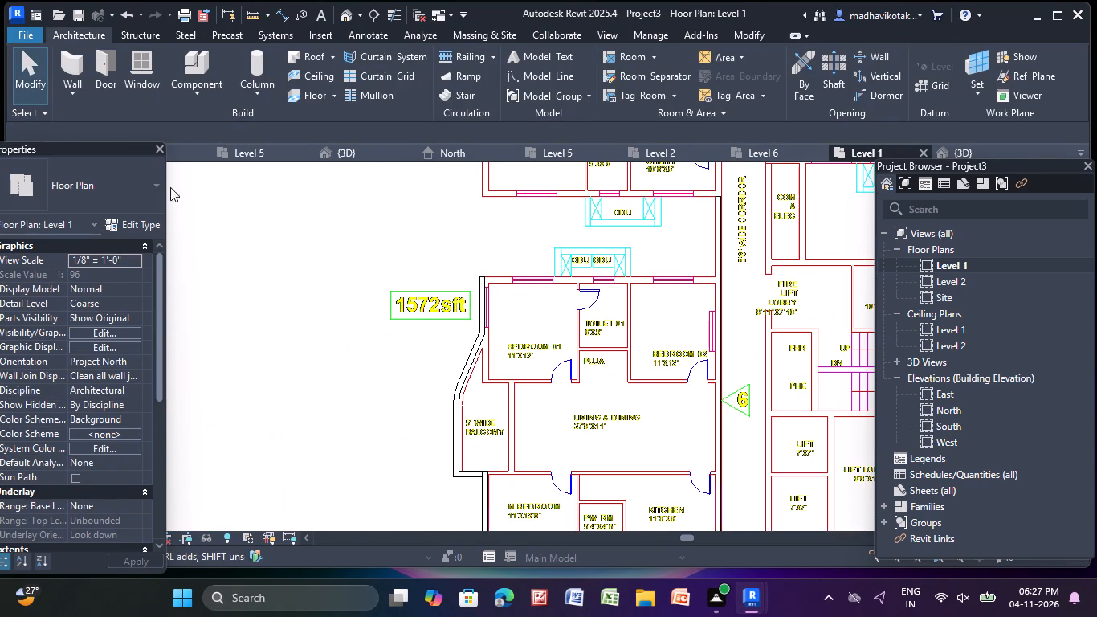
pyautogui.click(63, 54)
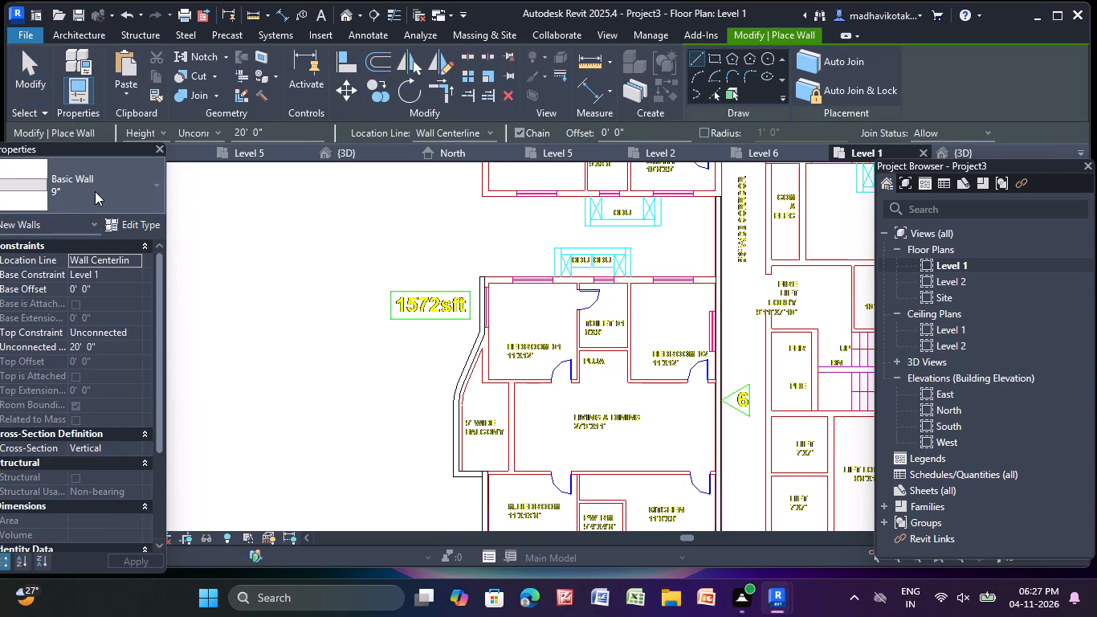
pyautogui.doubleClick(95, 191)
pyautogui.scroll(4, 504, 283)
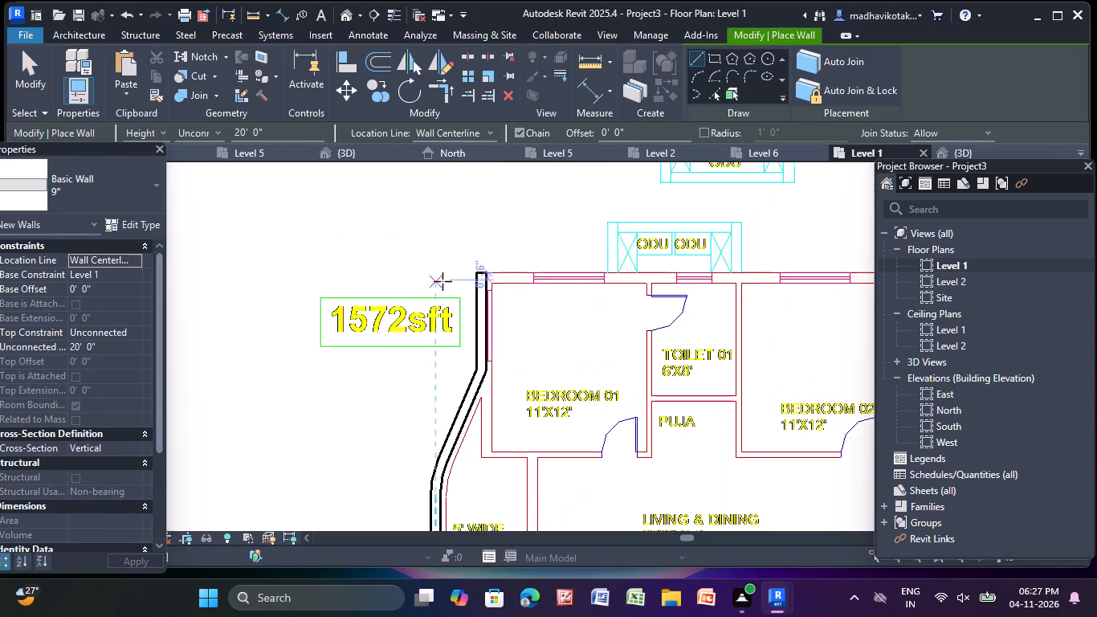
pyautogui.scroll(9, 442, 281)
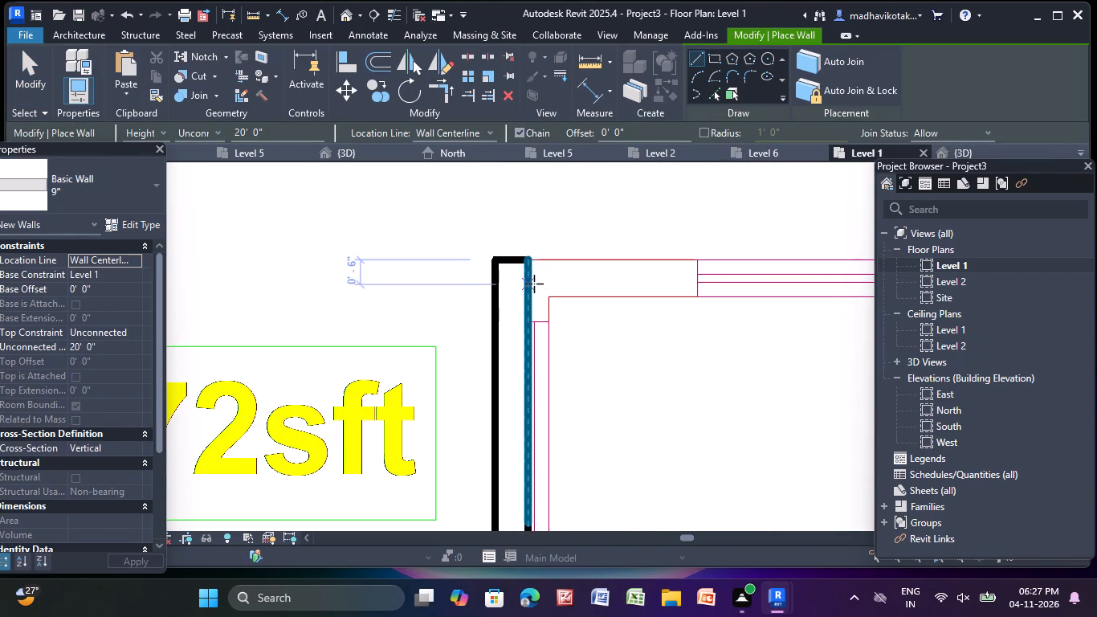
pyautogui.click(528, 278)
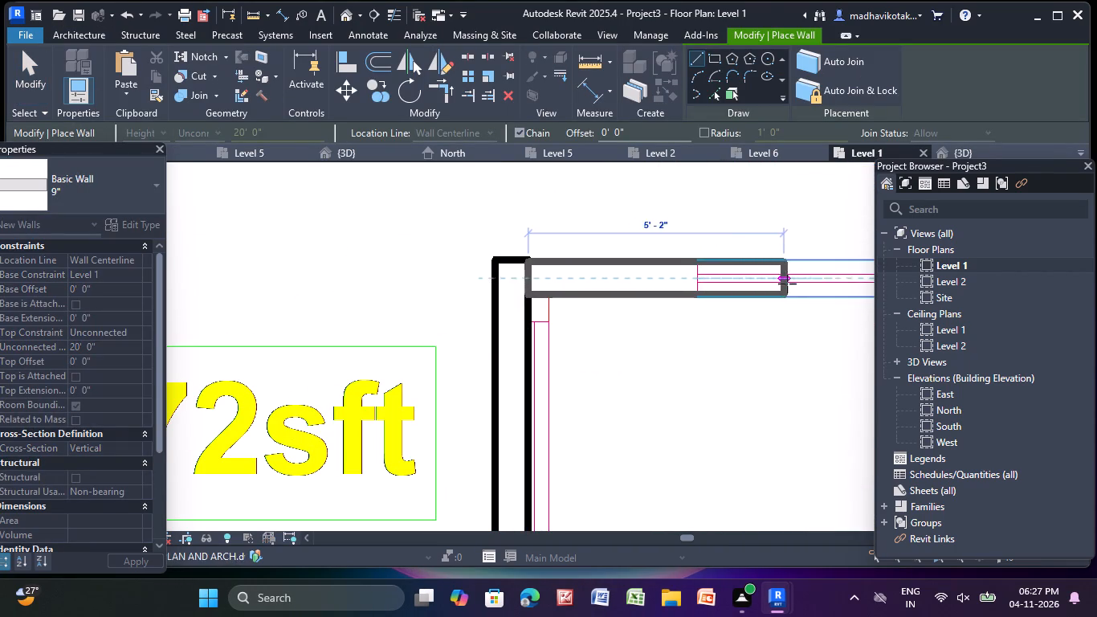
pyautogui.scroll(-8, 805, 283)
pyautogui.moveTo(805, 283); pyautogui.dragTo(145, 265, button='middle')
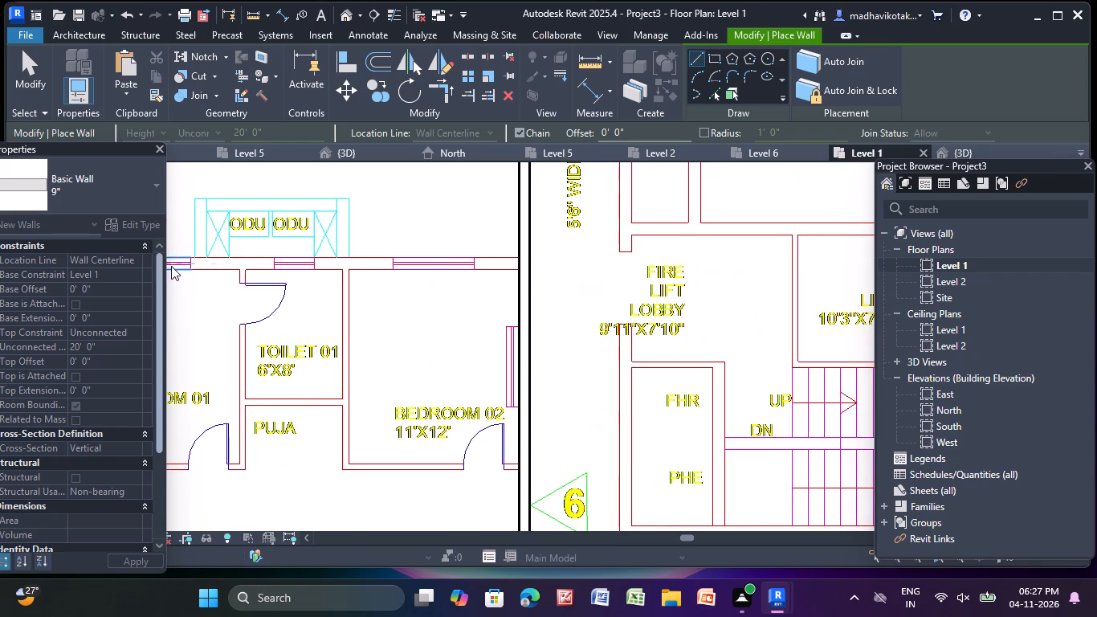
pyautogui.scroll(8, 521, 268)
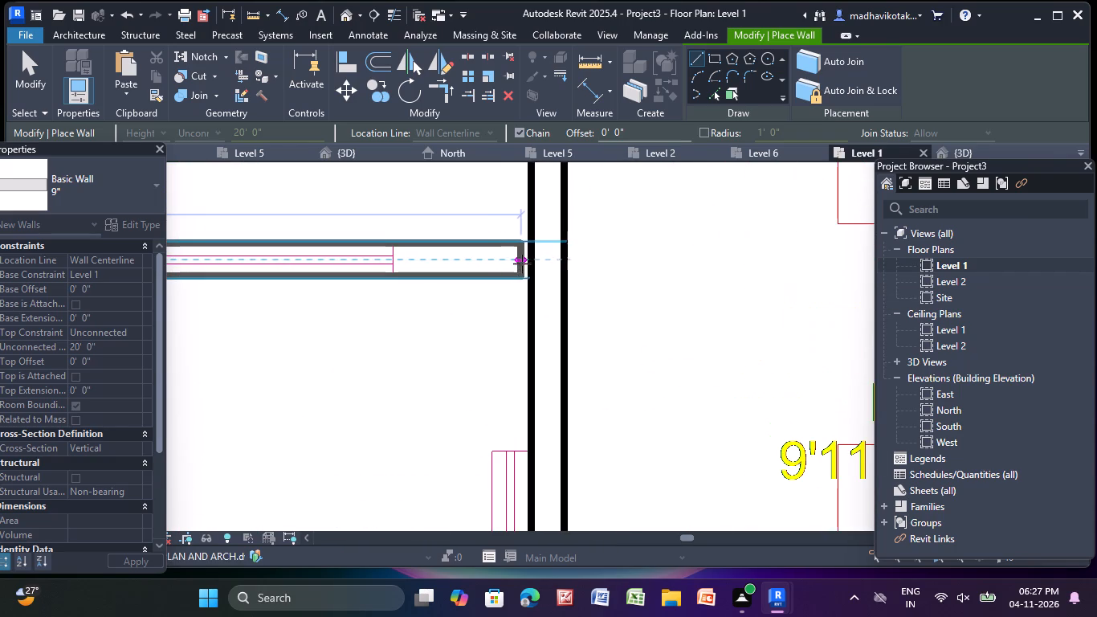
pyautogui.click(526, 263)
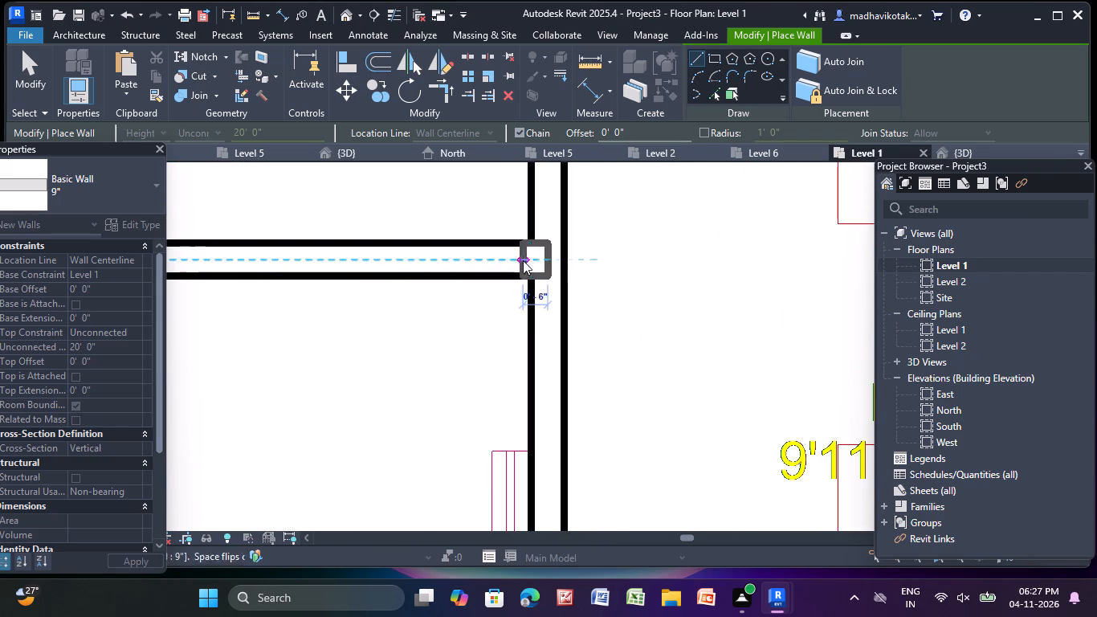
pyautogui.press('Escape')
# Draw a 9" wall about 6'-10" long between Bedroom 01 and the balcony, from the slanted wall's upper end to Bedroom 01's lower corner.
pyautogui.scroll(-11, 523, 259)
pyautogui.scroll(-4, 487, 314)
pyautogui.moveTo(486, 321); pyautogui.dragTo(486, 323, button='middle')
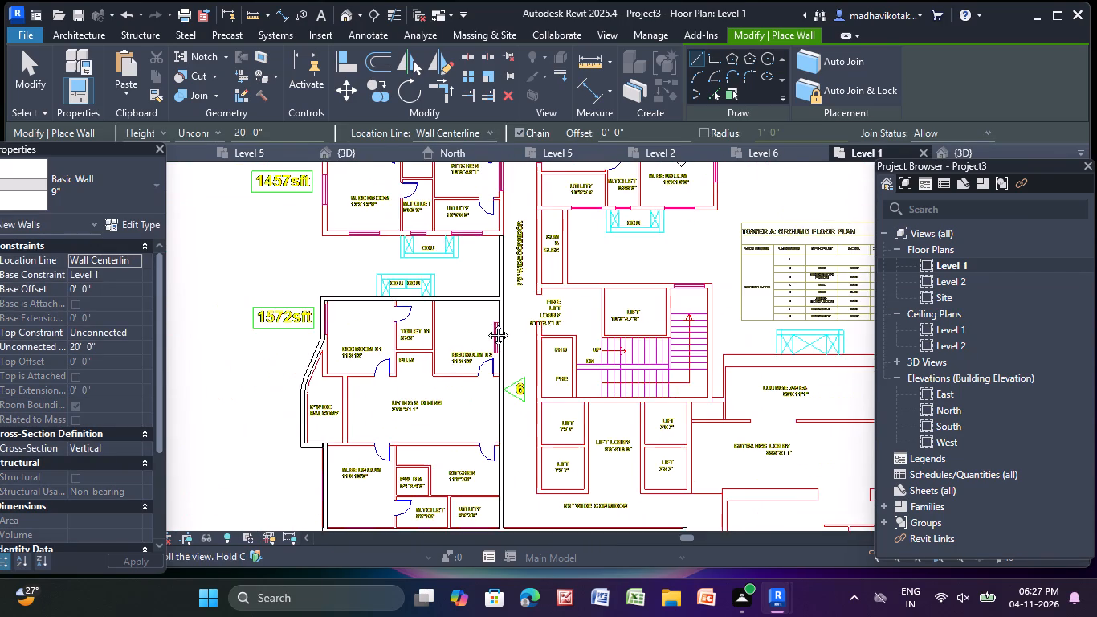
pyautogui.moveTo(486, 323); pyautogui.dragTo(544, 259, button='middle')
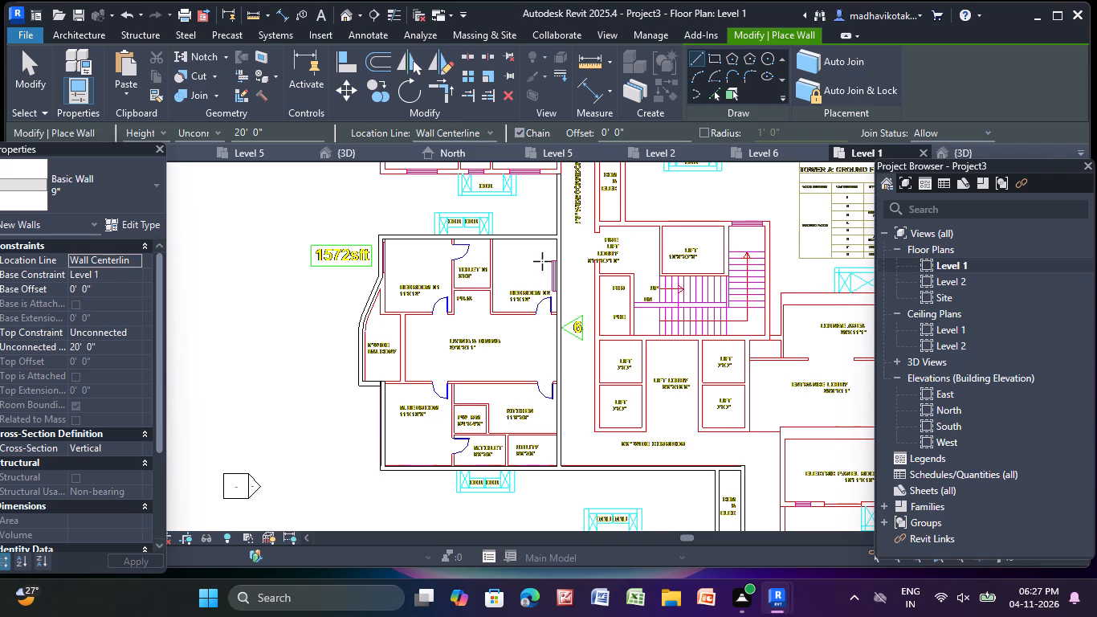
pyautogui.click(111, 185)
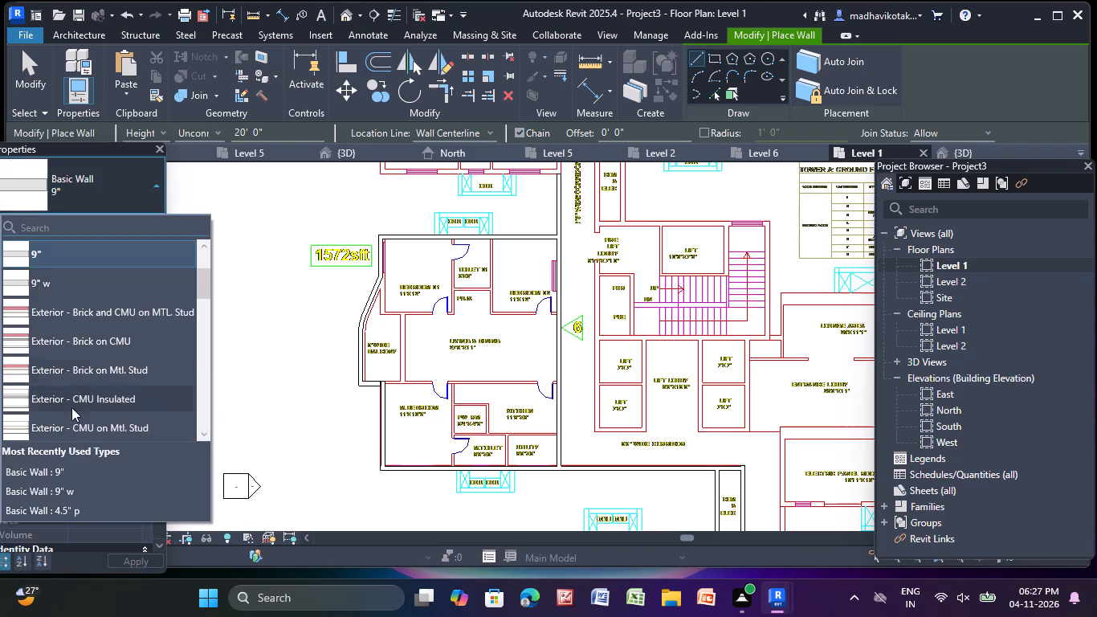
pyautogui.click(47, 505)
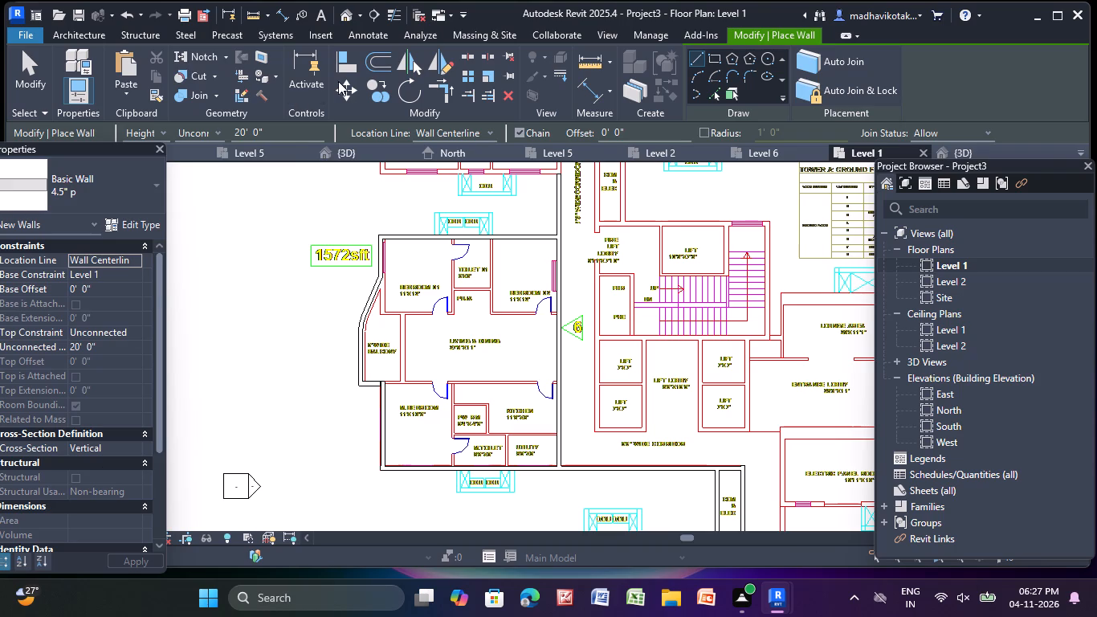
pyautogui.scroll(9, 341, 325)
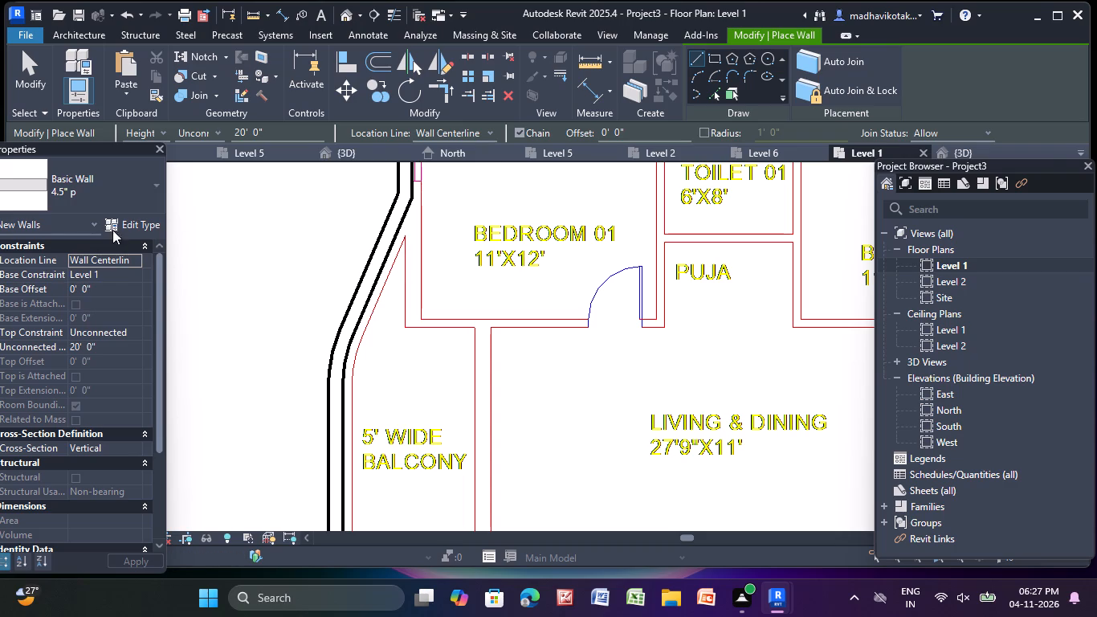
pyautogui.click(120, 183)
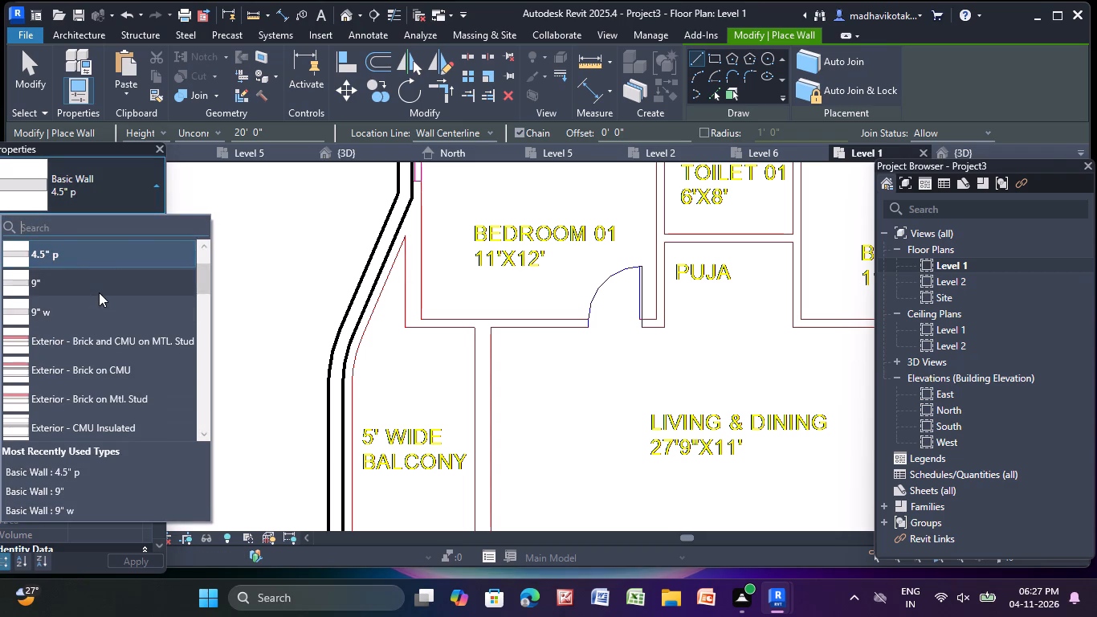
pyautogui.click(99, 292)
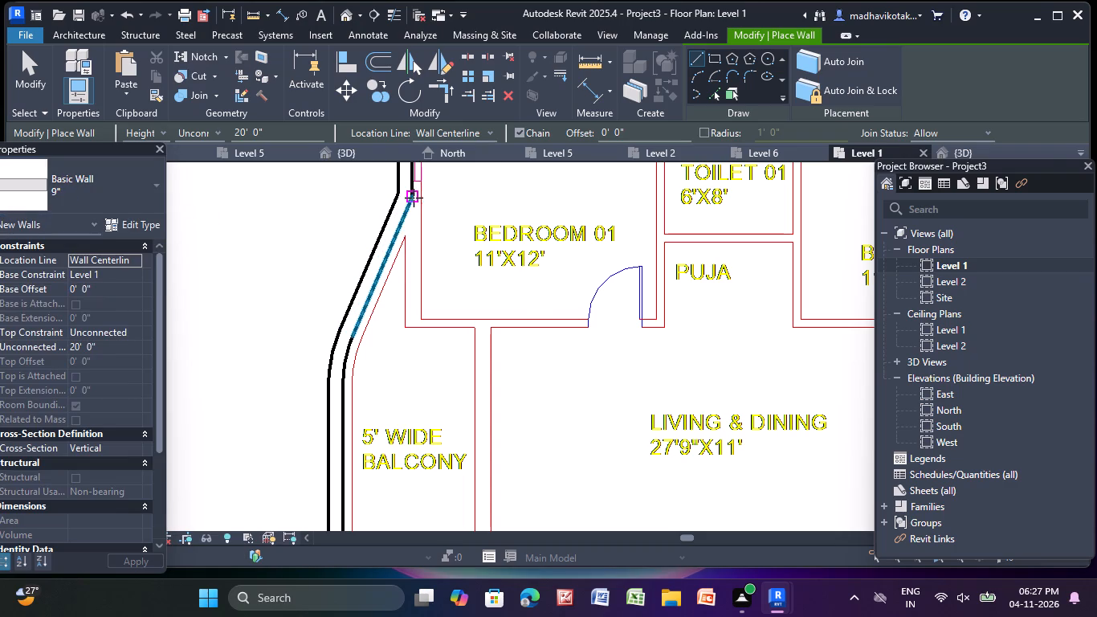
pyautogui.moveTo(414, 198); pyautogui.dragTo(414, 208)
pyautogui.click(409, 328)
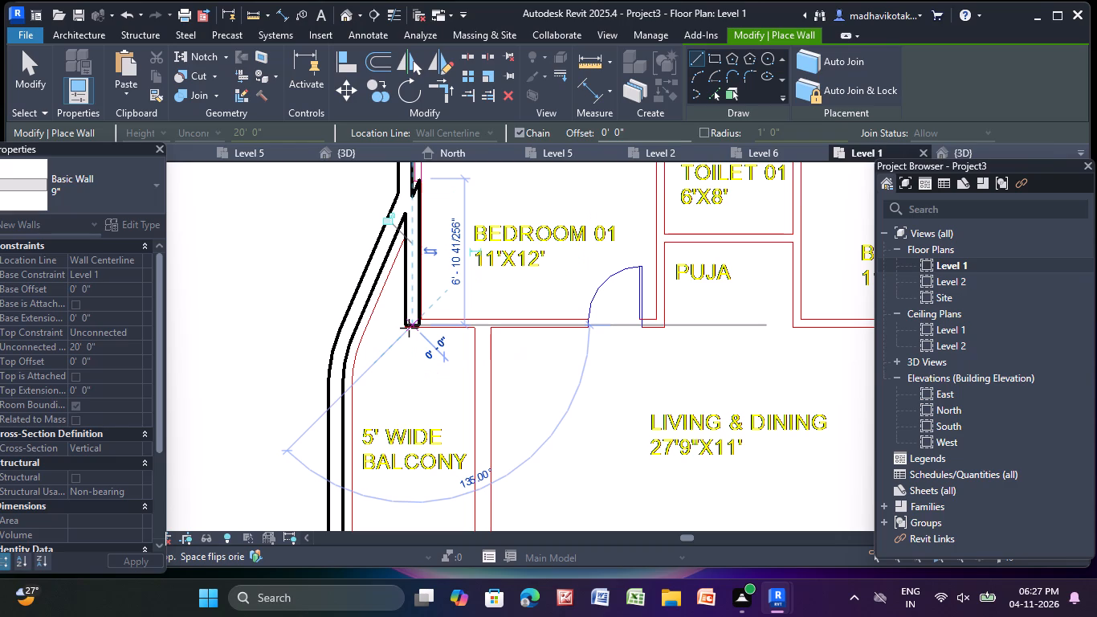
pyautogui.press('Escape')
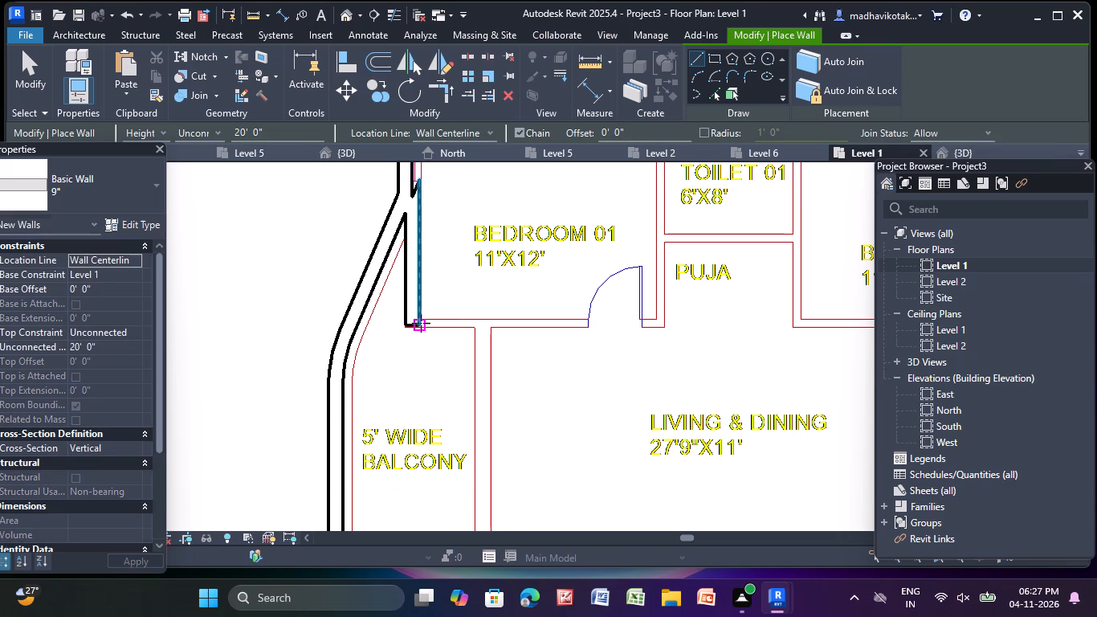
# Draw a 9" w wall about 11'-5" long along Bedroom 01's lower side, from its outer wall to the Puja room's near edge.
pyautogui.click(70, 170)
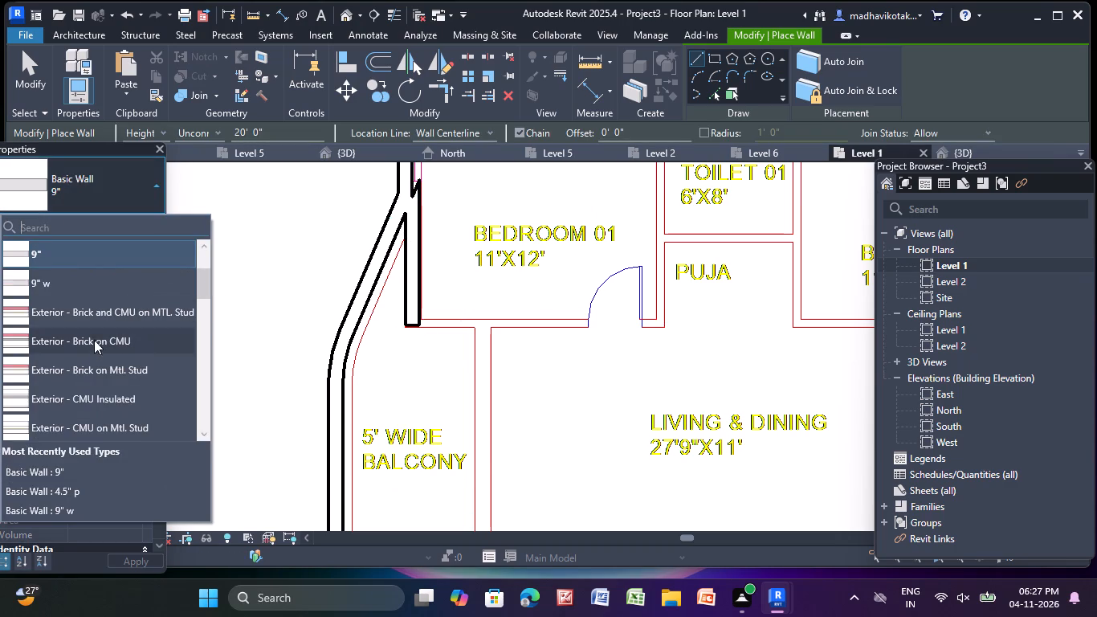
pyautogui.click(76, 514)
pyautogui.scroll(3, 438, 331)
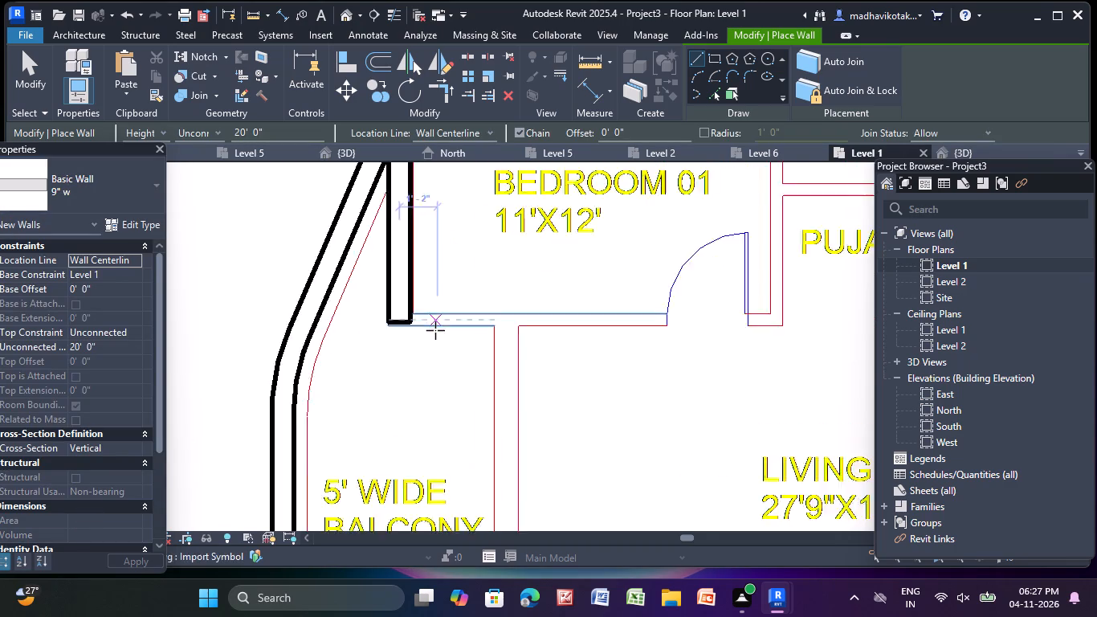
pyautogui.scroll(15, 435, 330)
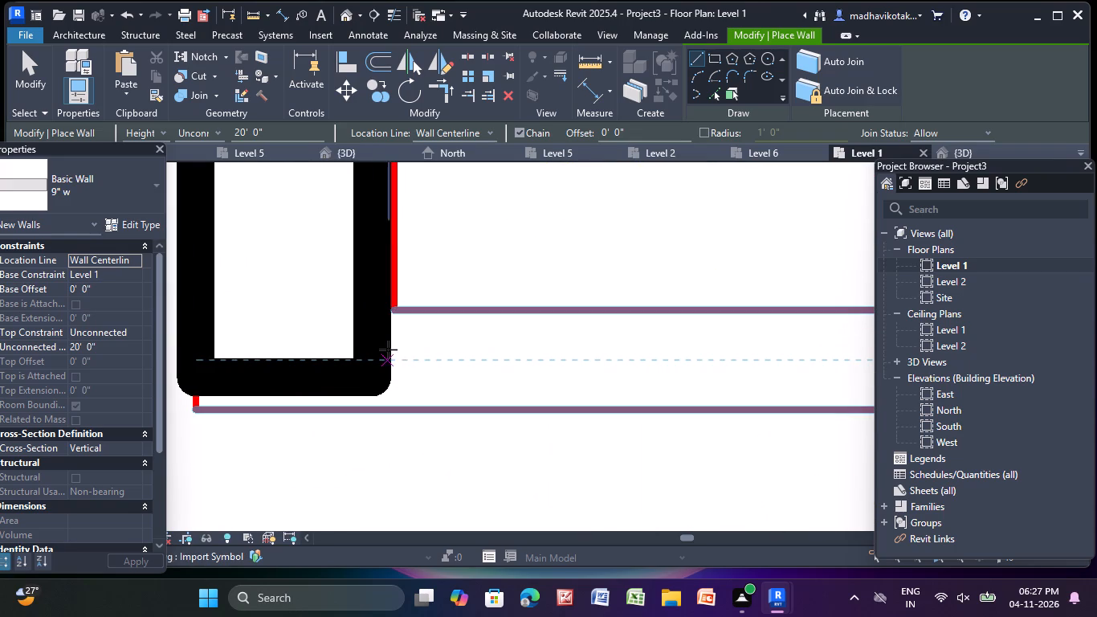
pyautogui.click(388, 349)
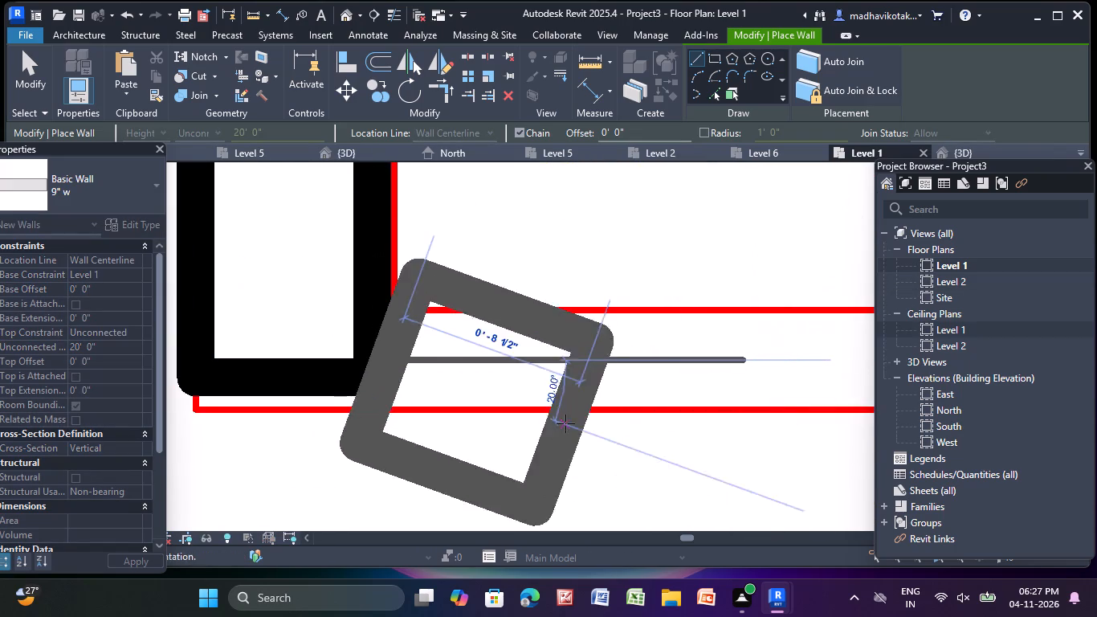
pyautogui.scroll(-6, 569, 408)
pyautogui.scroll(-7, 641, 335)
pyautogui.moveTo(687, 354); pyautogui.dragTo(669, 362, button='middle')
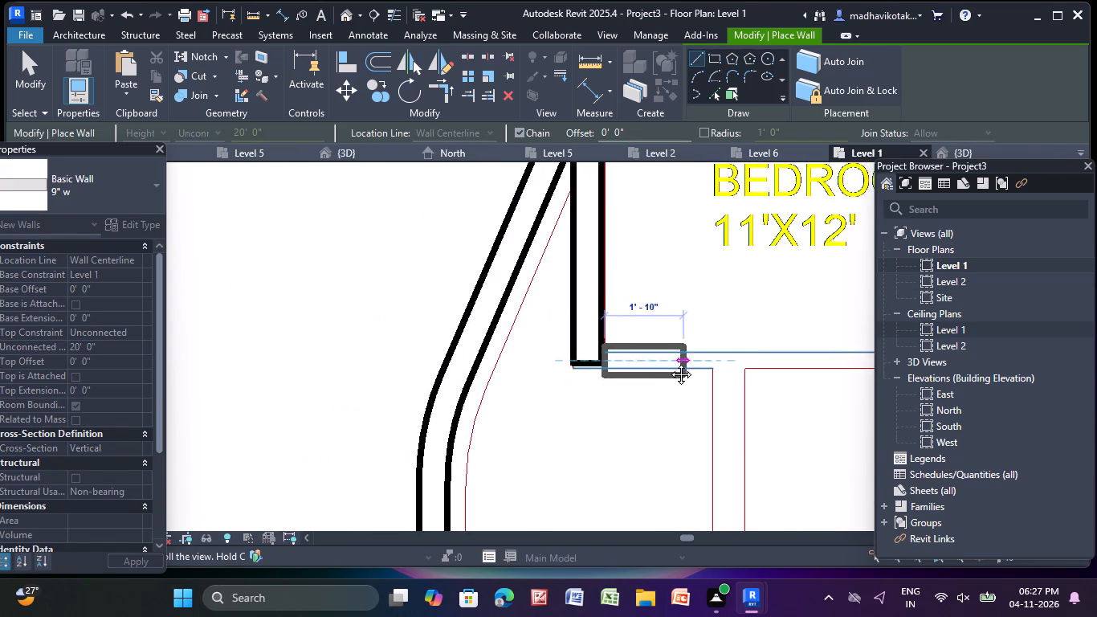
pyautogui.moveTo(669, 362); pyautogui.dragTo(353, 337, button='middle')
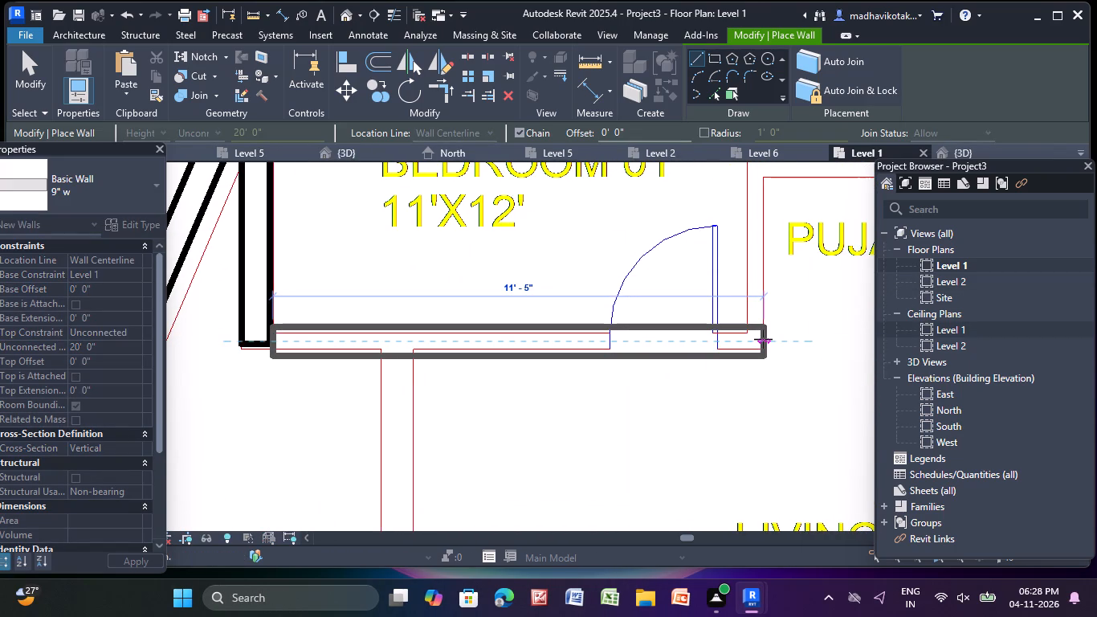
pyautogui.click(763, 339)
pyautogui.press('Escape')
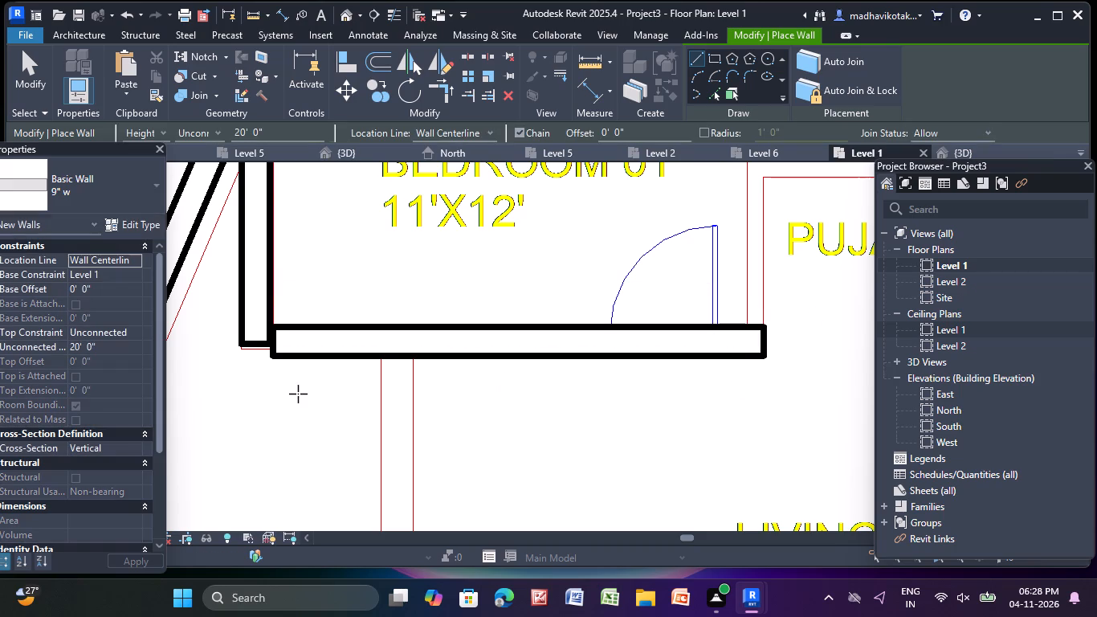
# Draw a 9" w wall between the 5' wide balcony and Living & Dining, from Bedroom 01's lower wall to M.Bedroom's upper line.
pyautogui.scroll(-9, 323, 380)
pyautogui.moveTo(373, 325); pyautogui.dragTo(369, 235, button='middle')
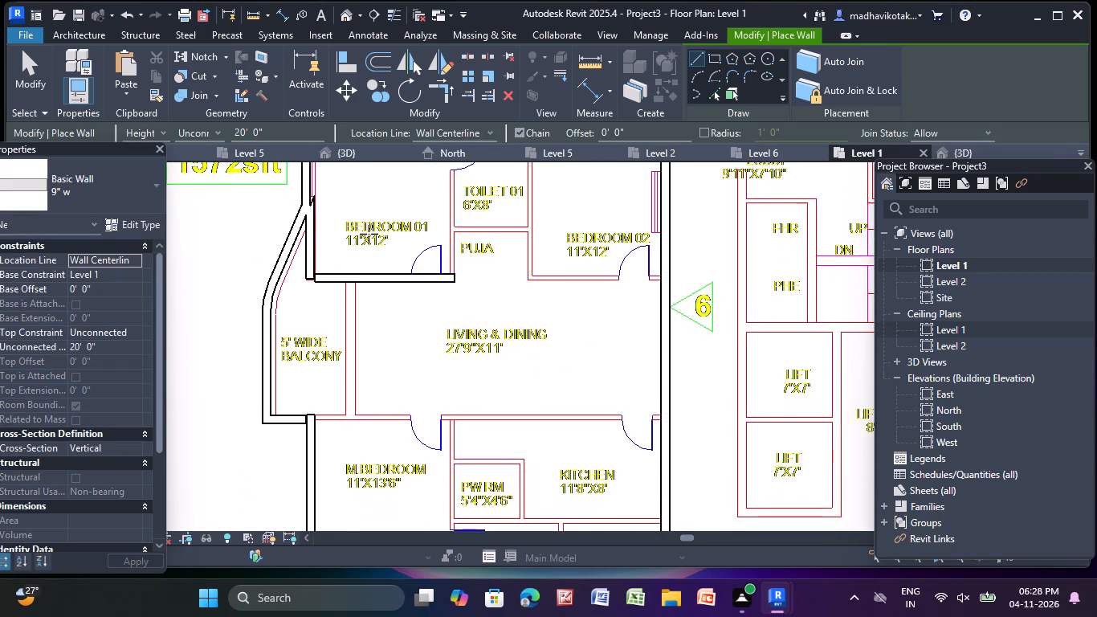
pyautogui.scroll(4, 350, 260)
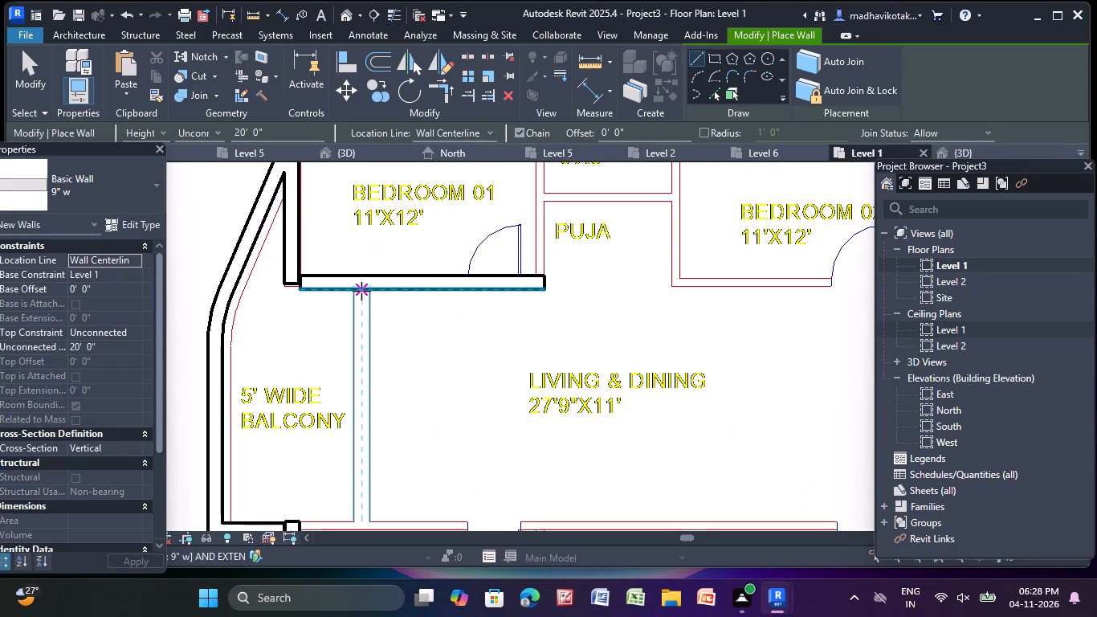
pyautogui.click(361, 291)
pyautogui.moveTo(353, 426); pyautogui.dragTo(304, 204, button='middle')
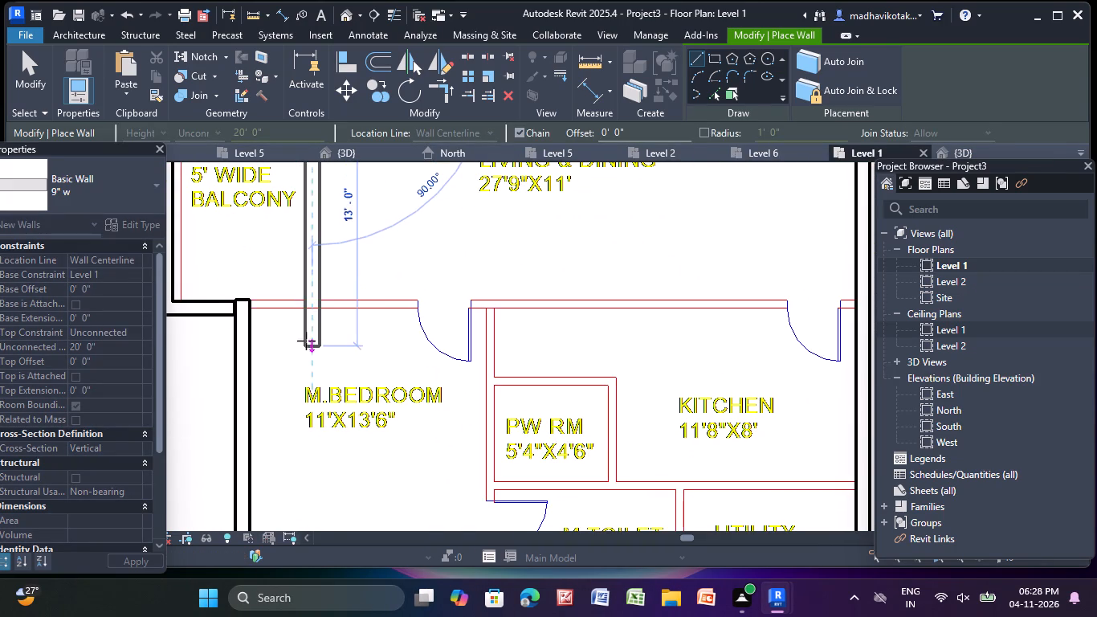
pyautogui.scroll(9, 308, 291)
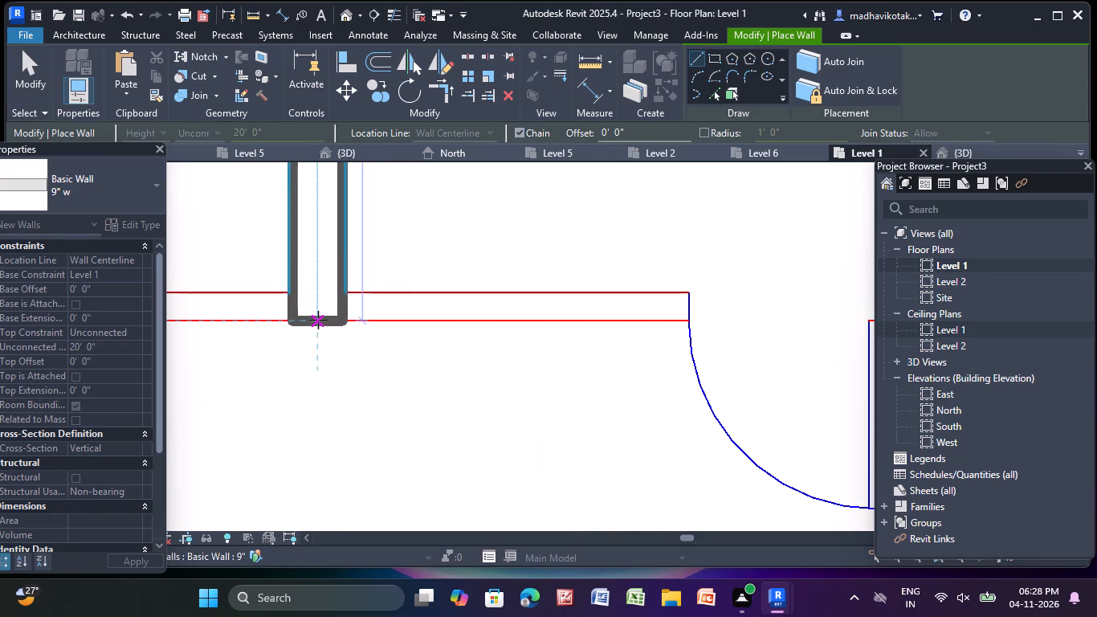
pyautogui.click(318, 320)
pyautogui.press('Escape')
# Draw a 9" w wall between Living & Dining and the M.Bedroom and Kitchen, from M.Bedroom's outer wall to the corridor wall.
pyautogui.scroll(-4, 316, 320)
pyautogui.moveTo(312, 347); pyautogui.dragTo(444, 401, button='middle')
pyautogui.scroll(2, 319, 363)
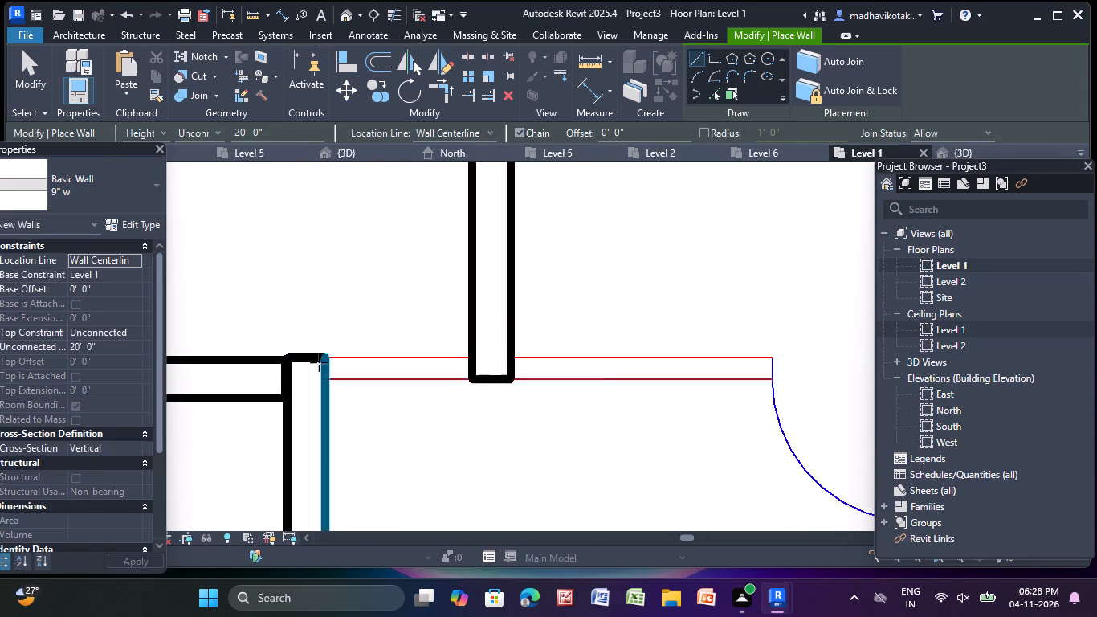
pyautogui.scroll(5, 319, 362)
pyautogui.click(326, 371)
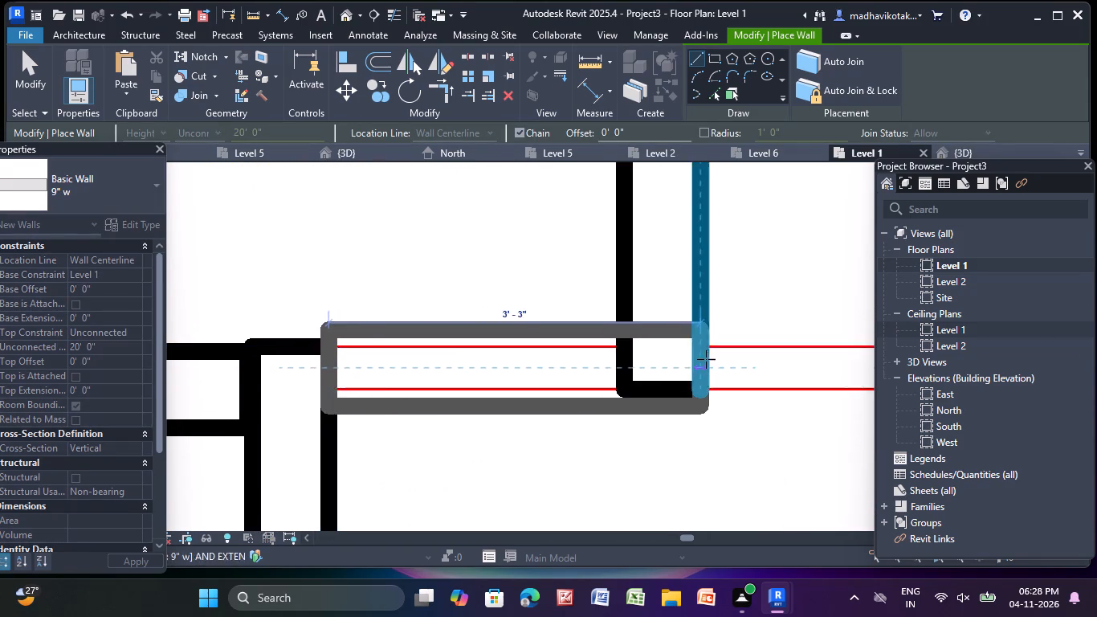
pyautogui.scroll(-4, 706, 359)
pyautogui.moveTo(705, 359); pyautogui.dragTo(16, 314, button='middle')
pyautogui.scroll(-4, 660, 304)
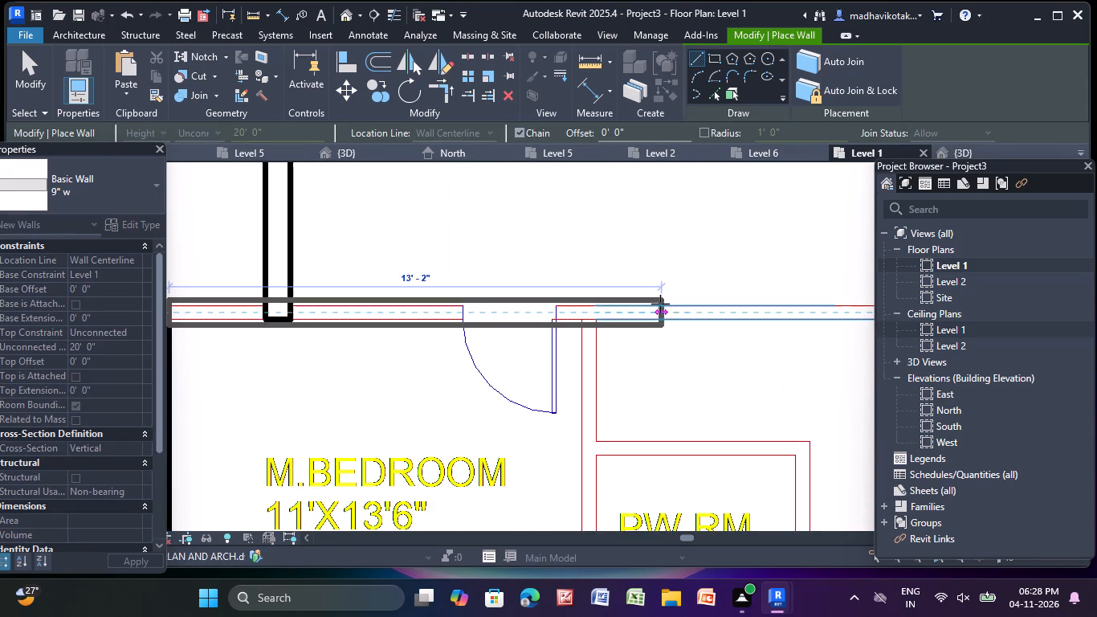
pyautogui.moveTo(660, 304); pyautogui.dragTo(0, 304, button='middle')
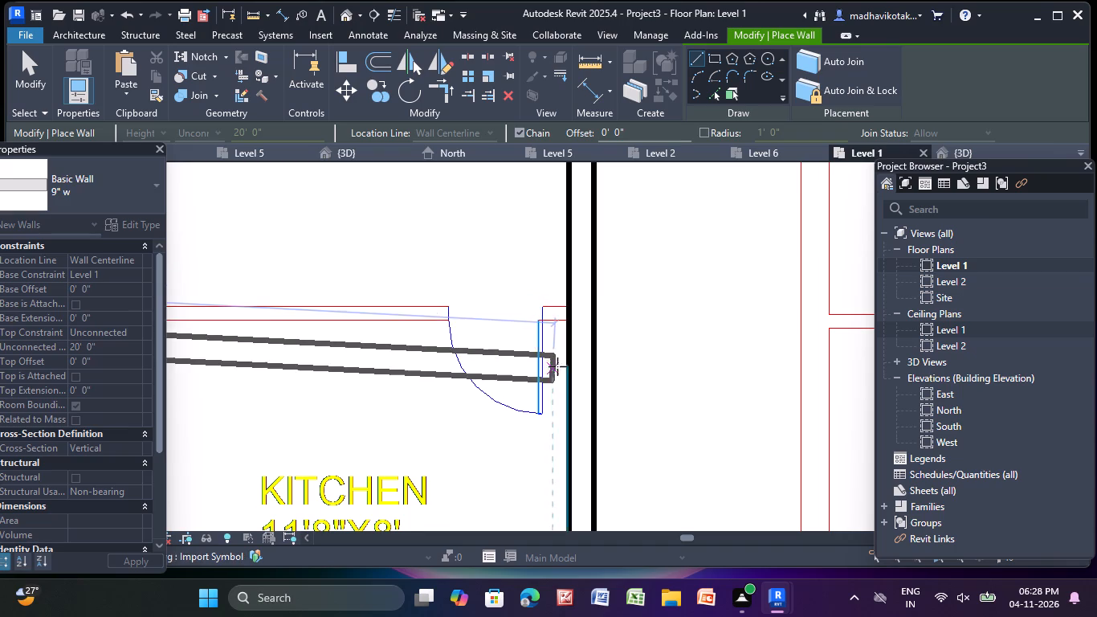
pyautogui.click(564, 313)
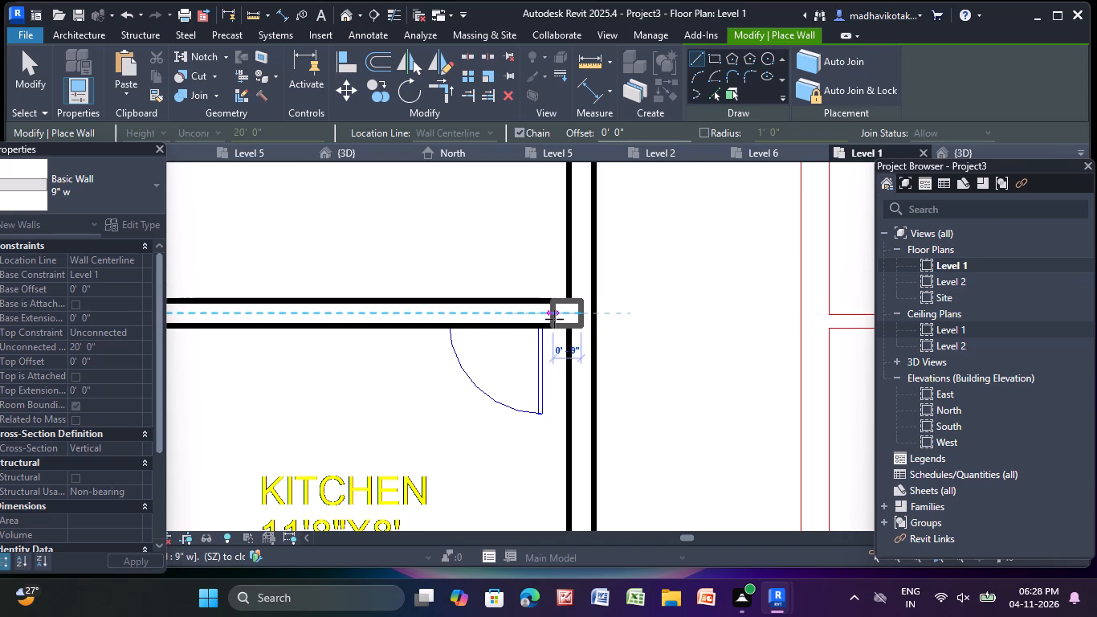
pyautogui.press('Escape')
# Draw a 9" w wall along M.Bedroom's side facing PW RM and M.Toilet, from the Living & Dining wall to the flat's lower outer wall.
pyautogui.scroll(-5, 562, 330)
pyautogui.scroll(-4, 549, 409)
pyautogui.scroll(2, 405, 369)
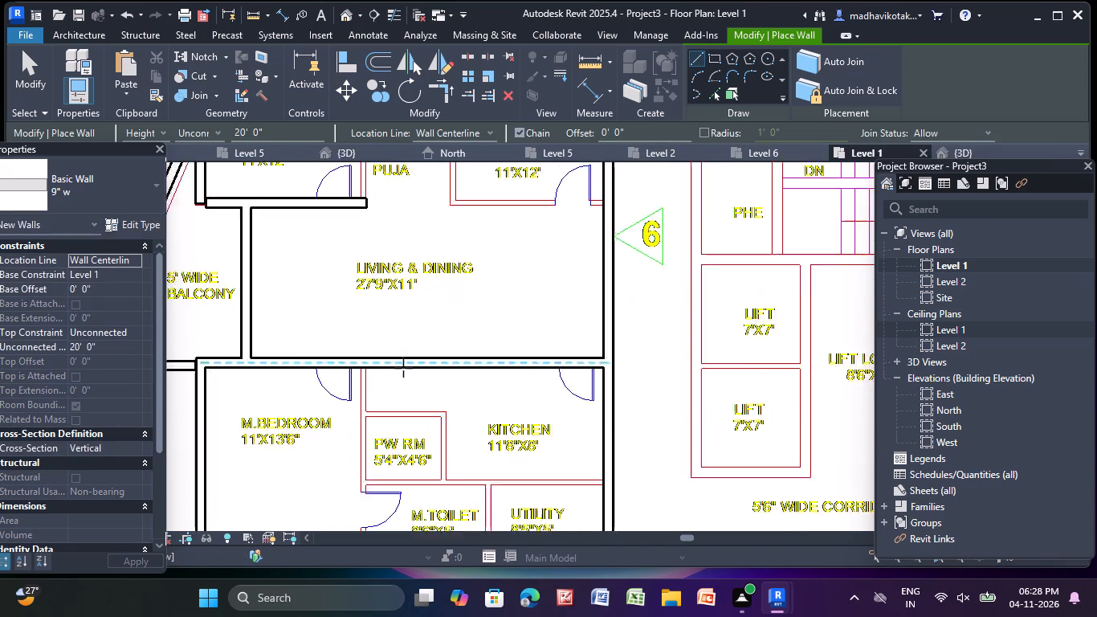
pyautogui.scroll(9, 403, 368)
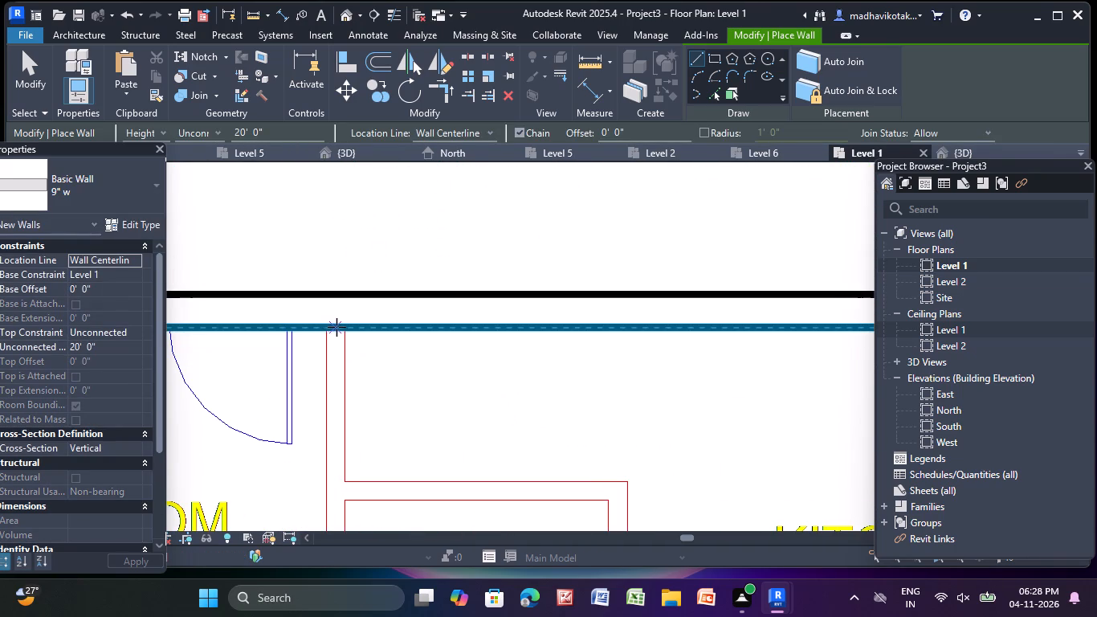
pyautogui.click(334, 328)
pyautogui.scroll(-4, 327, 419)
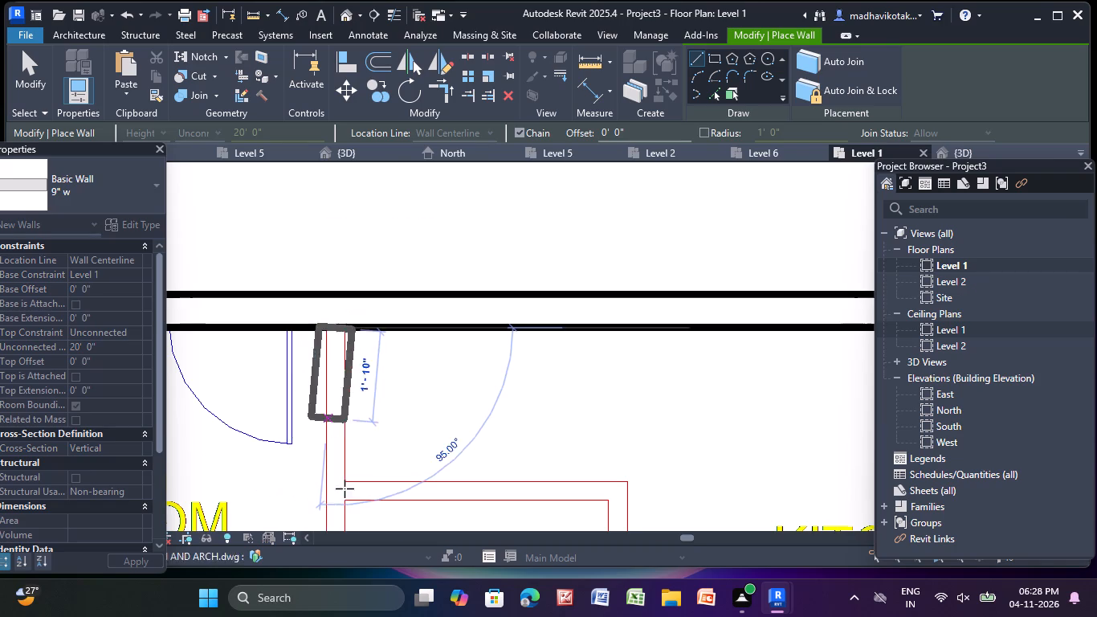
pyautogui.moveTo(344, 488); pyautogui.dragTo(357, 131, button='middle')
pyautogui.scroll(2, 345, 411)
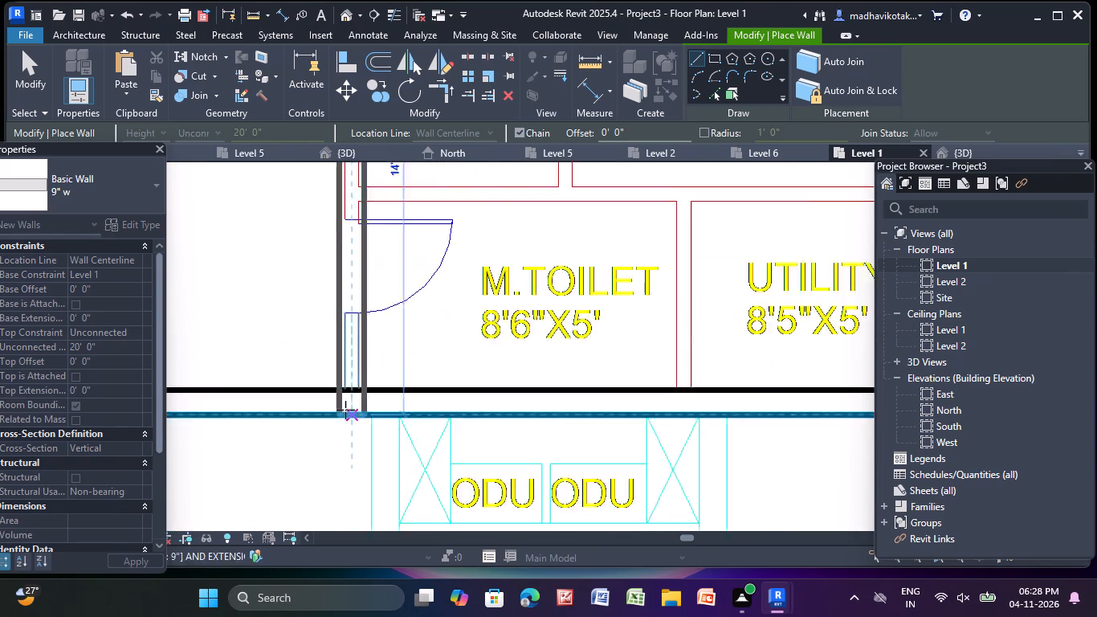
pyautogui.scroll(7, 345, 410)
pyautogui.click(357, 367)
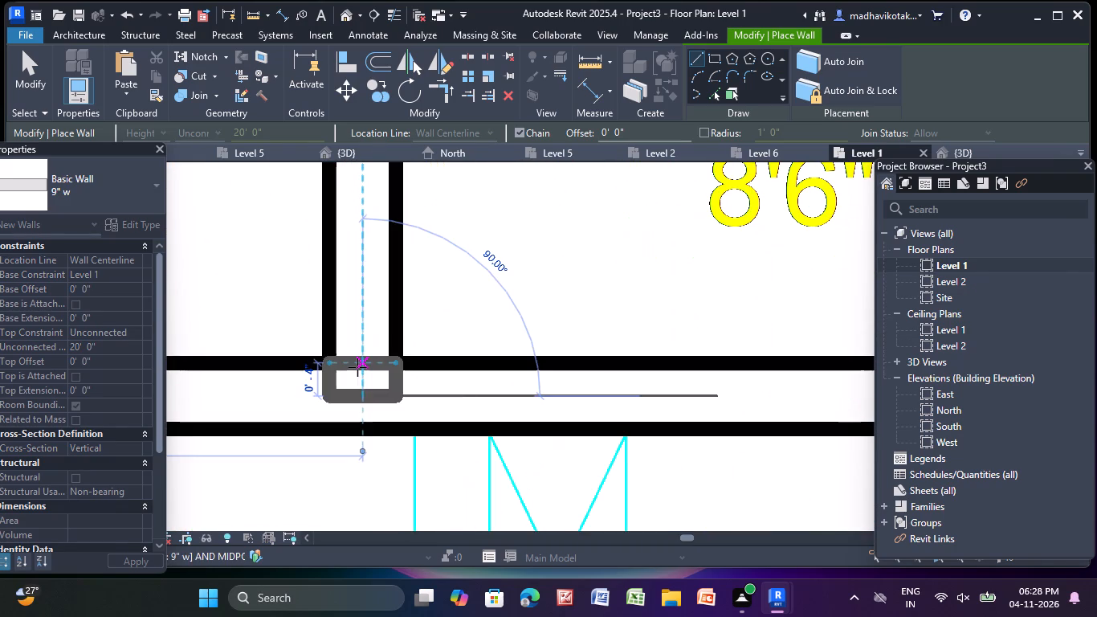
pyautogui.press('Escape')
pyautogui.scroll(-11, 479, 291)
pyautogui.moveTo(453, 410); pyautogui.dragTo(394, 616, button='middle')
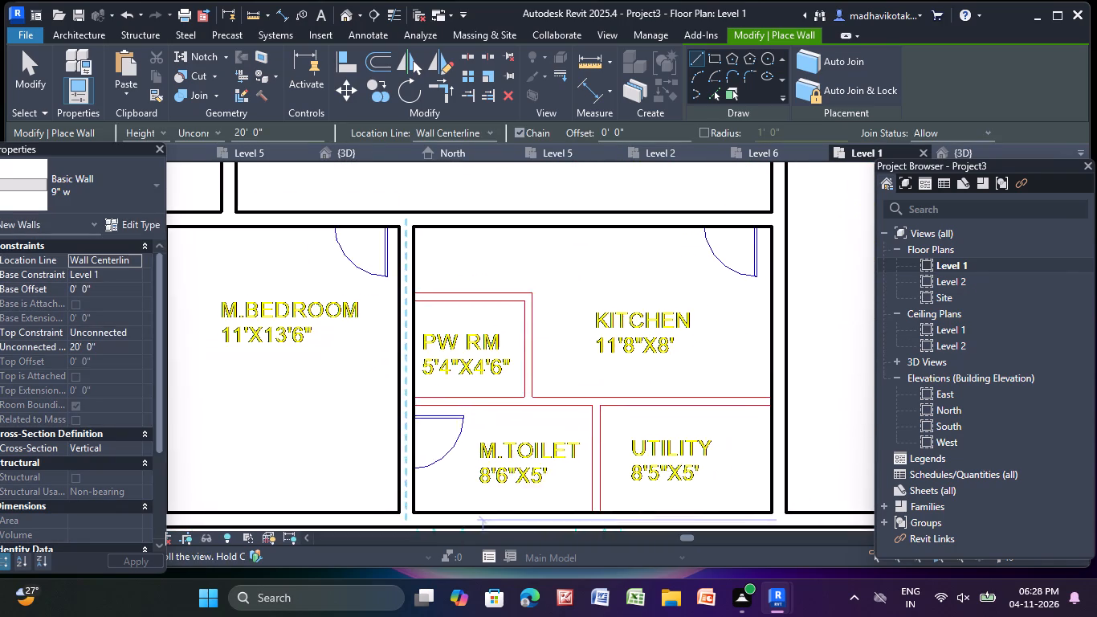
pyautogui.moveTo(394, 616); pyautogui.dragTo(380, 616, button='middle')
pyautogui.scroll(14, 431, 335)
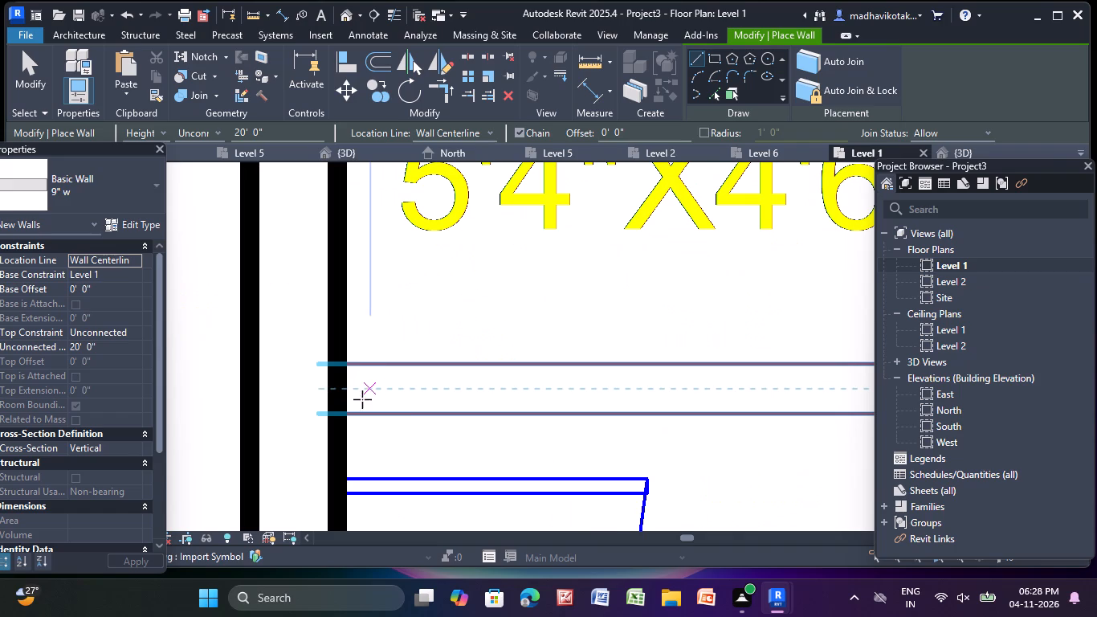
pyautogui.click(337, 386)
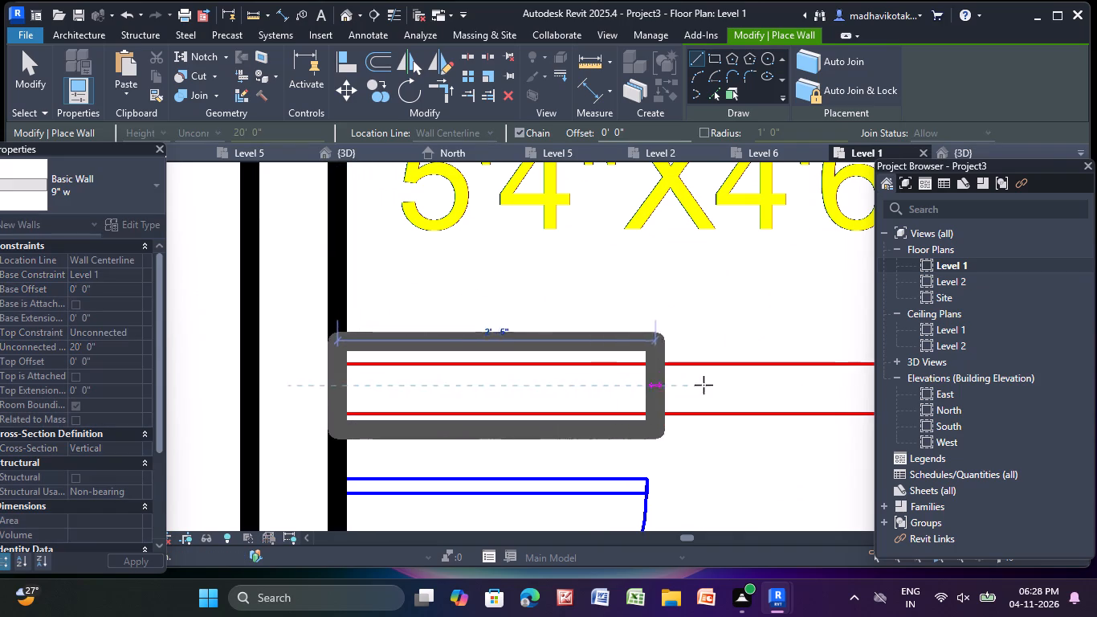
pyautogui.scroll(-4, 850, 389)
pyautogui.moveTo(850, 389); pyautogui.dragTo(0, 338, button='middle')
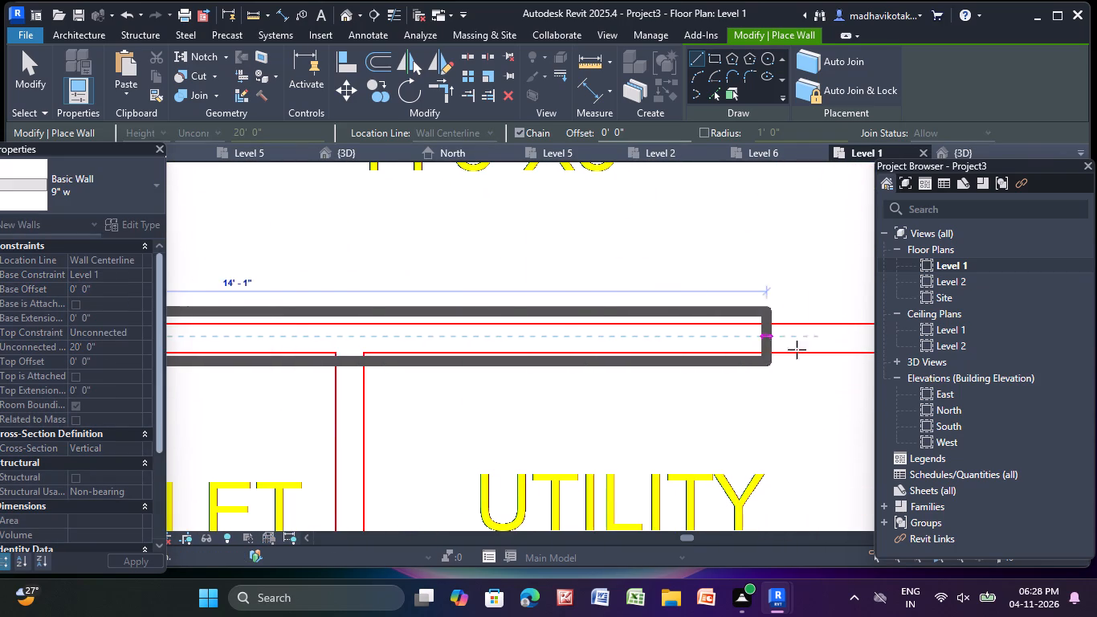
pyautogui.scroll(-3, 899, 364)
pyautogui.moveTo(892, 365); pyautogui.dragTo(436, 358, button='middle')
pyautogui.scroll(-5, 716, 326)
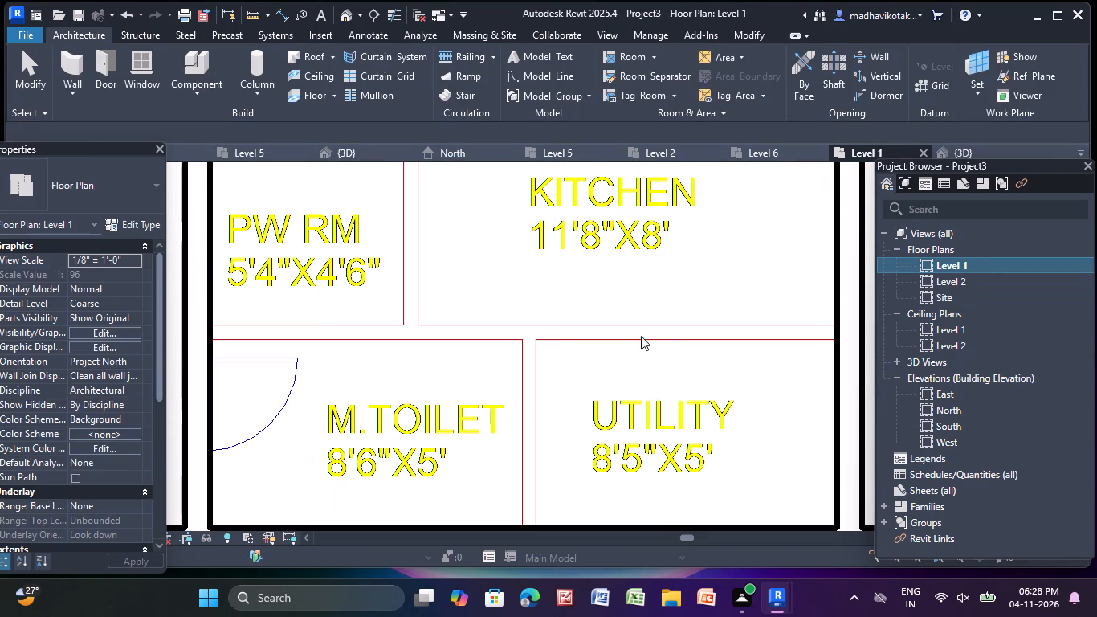
# Draw a 4.5" p wall from M.Bedroom's wall to the corridor wall, separating PW RM and Kitchen from M.Toilet and Utility.
pyautogui.click(70, 73)
pyautogui.click(120, 190)
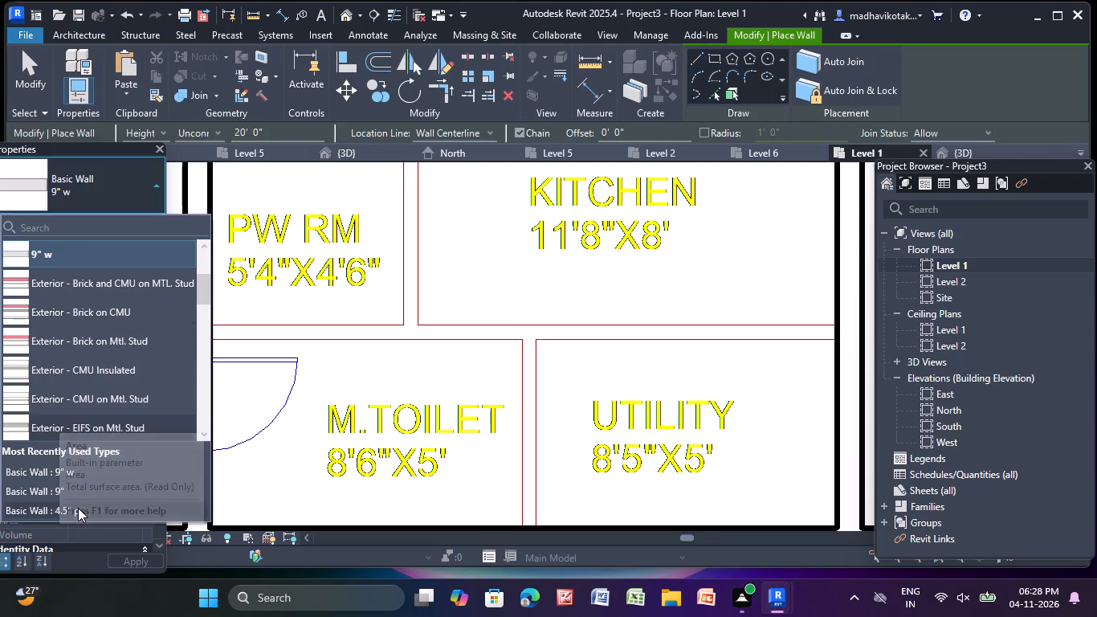
pyautogui.click(78, 508)
pyautogui.scroll(8, 214, 334)
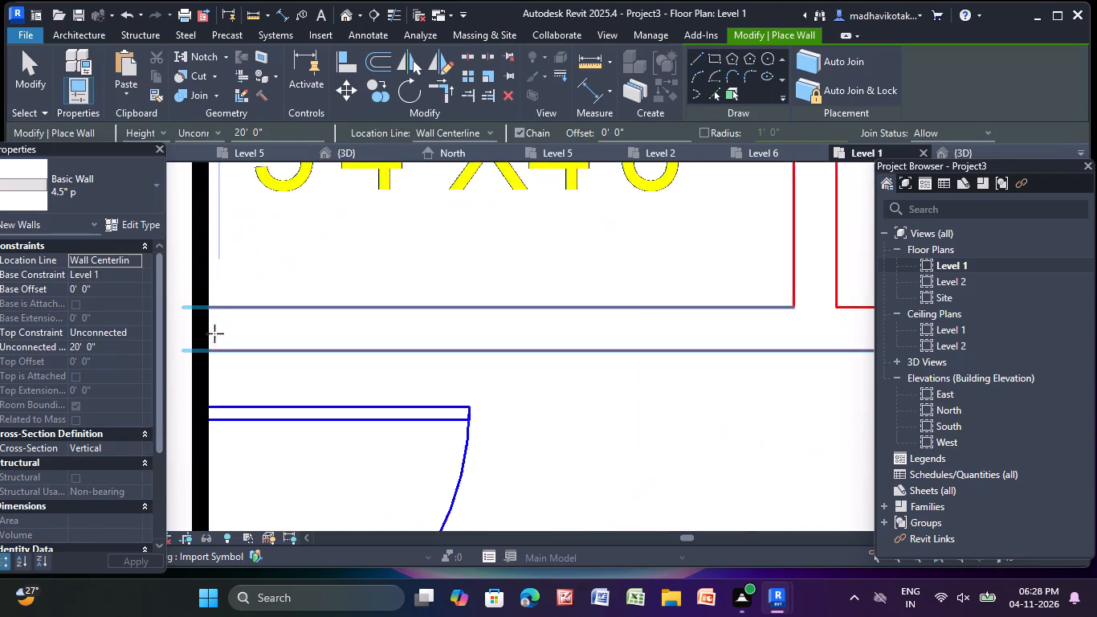
pyautogui.scroll(1, 214, 333)
pyautogui.click(196, 324)
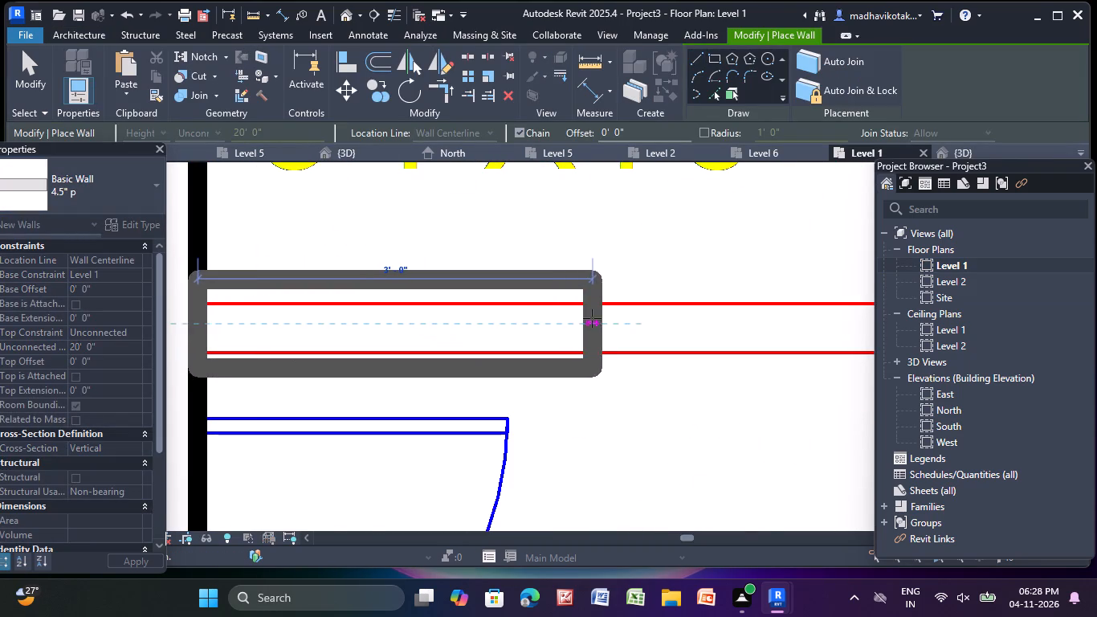
pyautogui.scroll(-11, 592, 317)
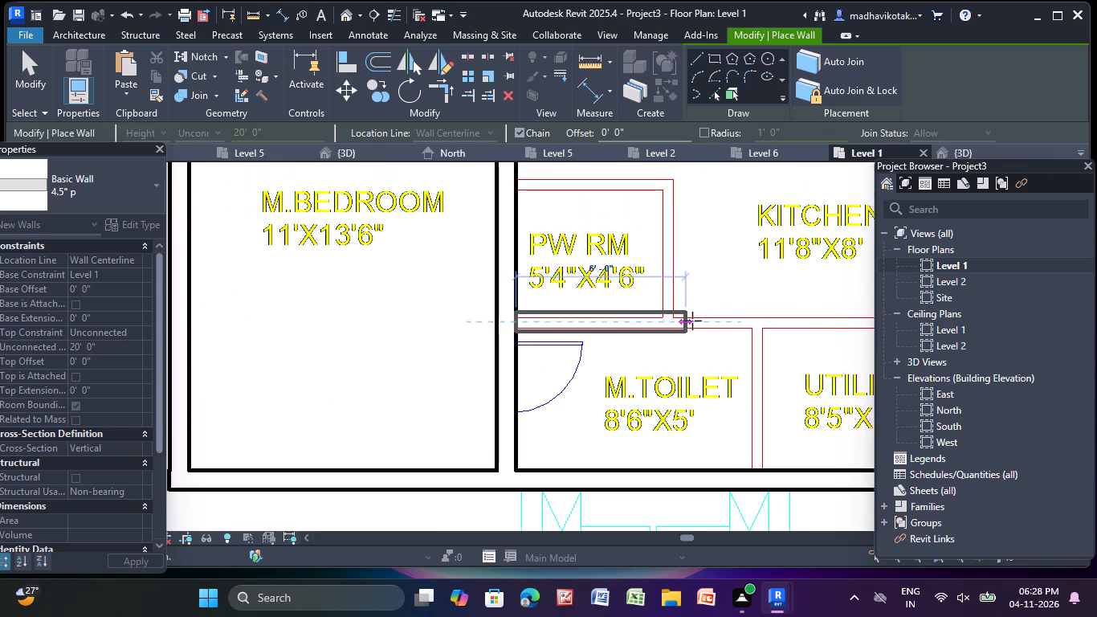
pyautogui.moveTo(690, 321); pyautogui.dragTo(369, 358, button='middle')
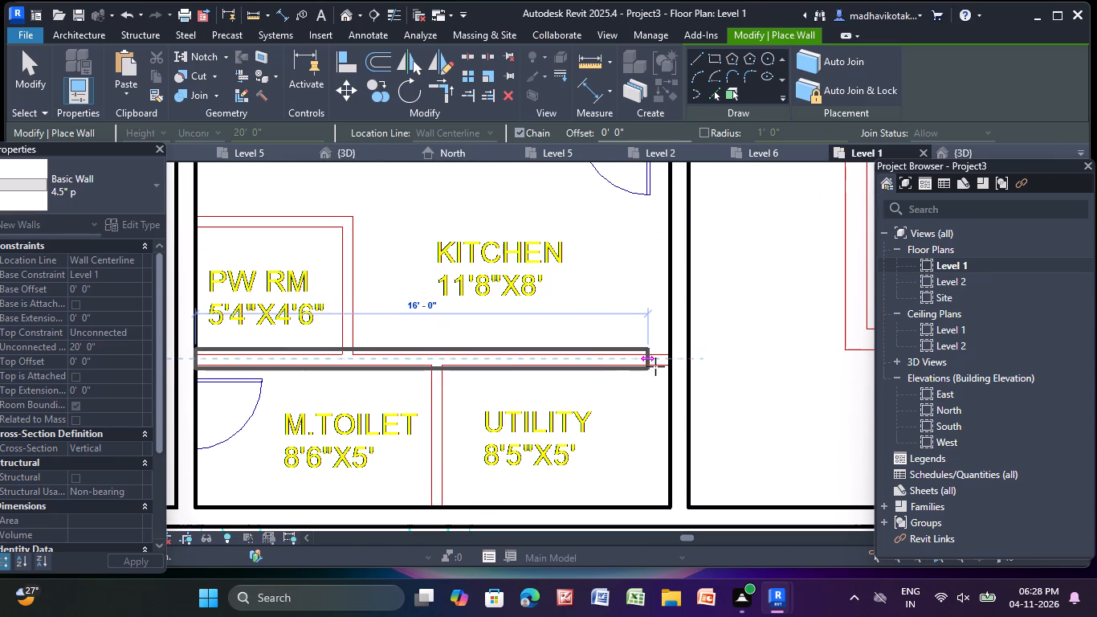
pyautogui.scroll(4, 667, 364)
pyautogui.click(667, 364)
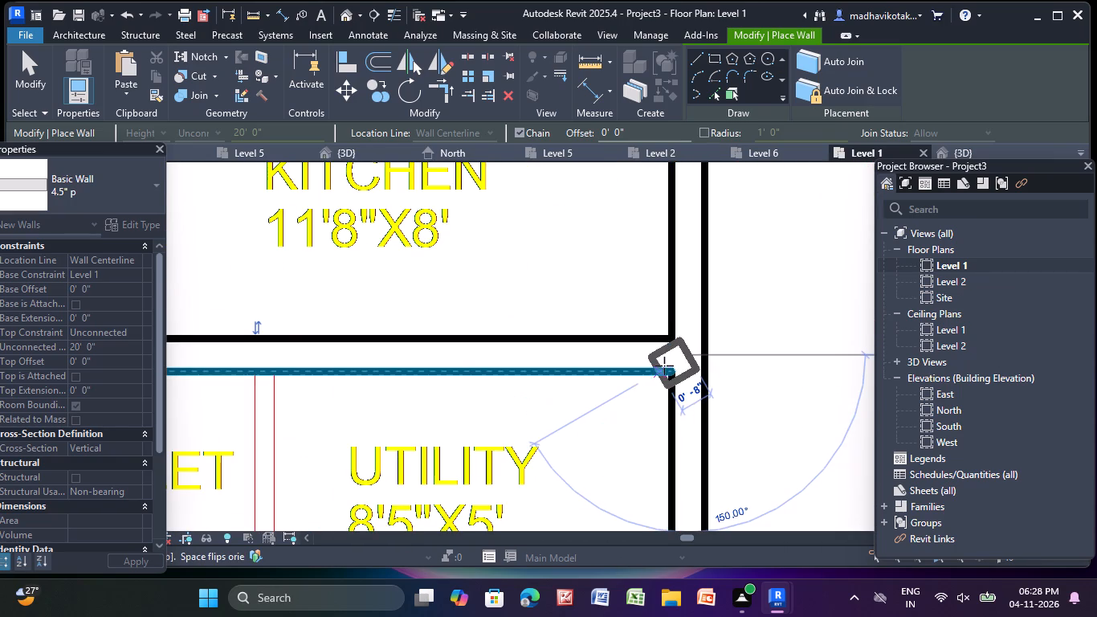
pyautogui.press('Escape')
# Draw a 4.5" p wall about 4'-11" long between M.Toilet and Utility, from the Kitchen partition to the flat's lower outer wall.
pyautogui.scroll(-4, 586, 399)
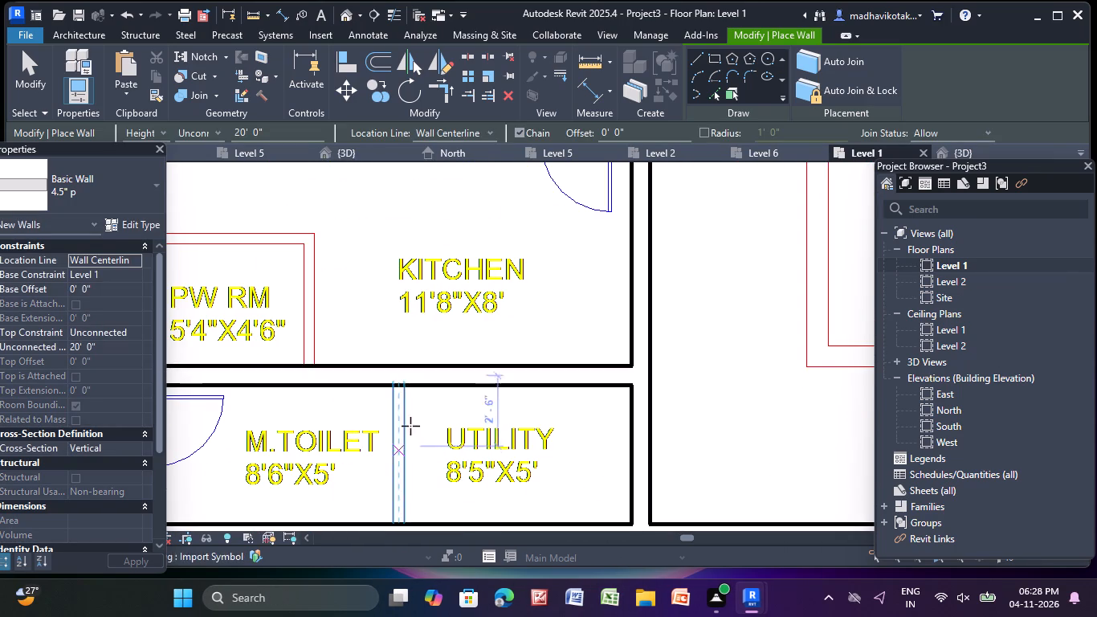
pyautogui.moveTo(404, 254); pyautogui.dragTo(383, 160, button='middle')
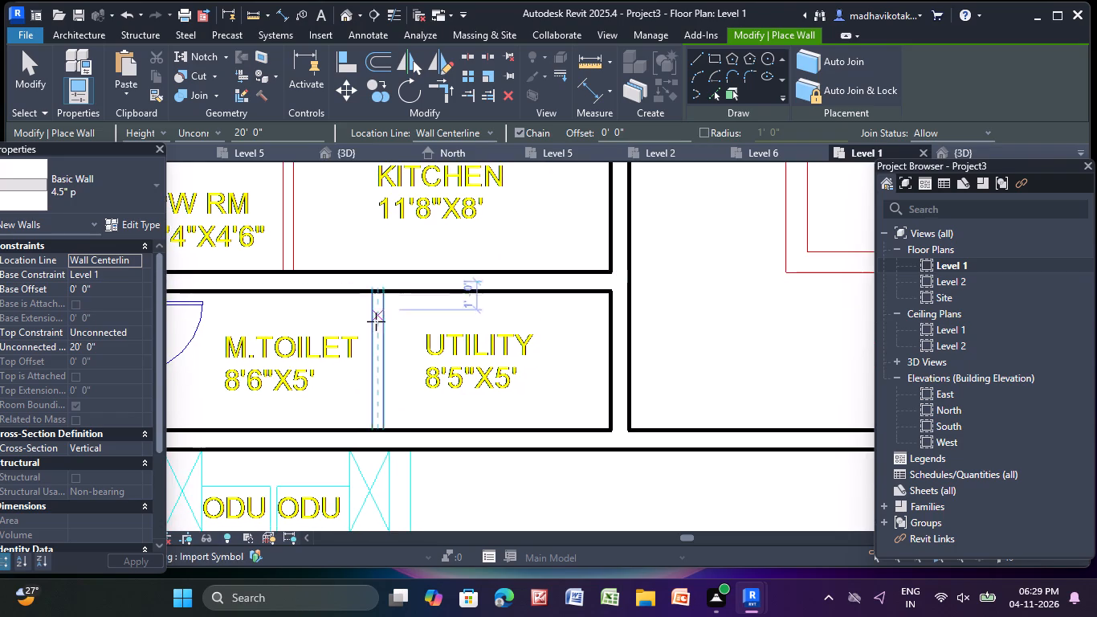
pyautogui.scroll(3, 376, 322)
pyautogui.scroll(3, 387, 255)
pyautogui.click(374, 284)
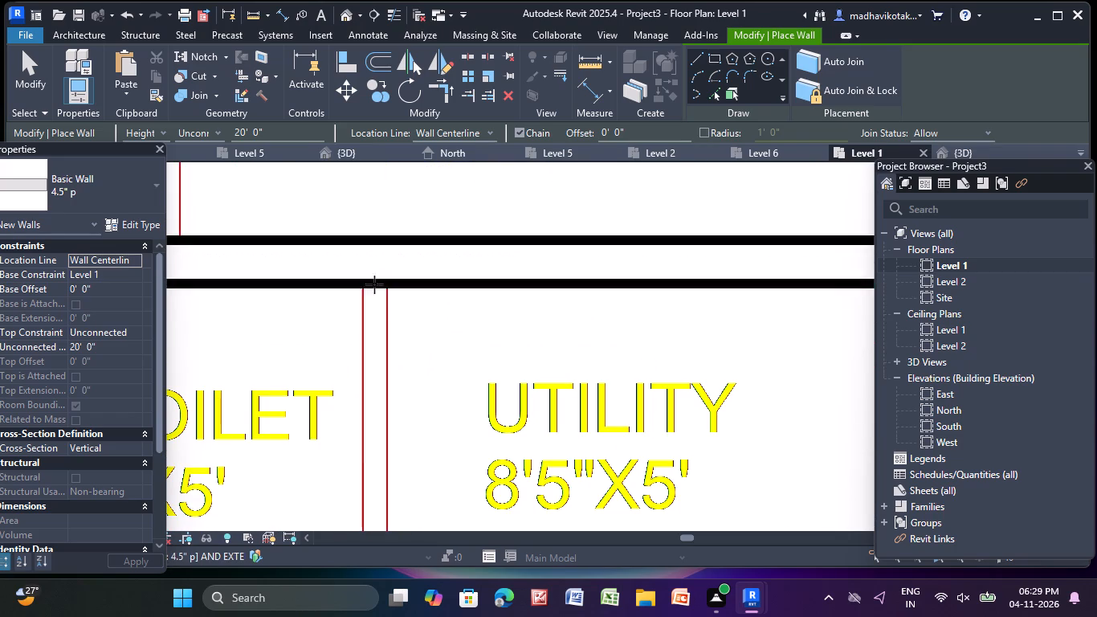
pyautogui.scroll(-2, 381, 396)
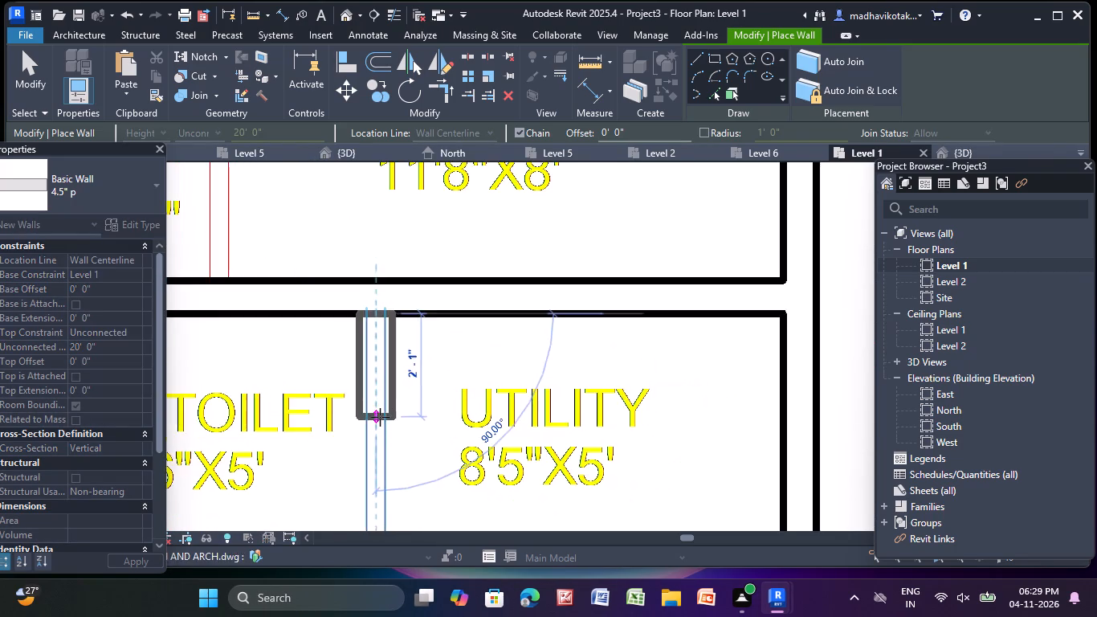
pyautogui.moveTo(380, 417); pyautogui.dragTo(360, 293, button='middle')
pyautogui.scroll(-1, 371, 394)
pyautogui.scroll(4, 357, 423)
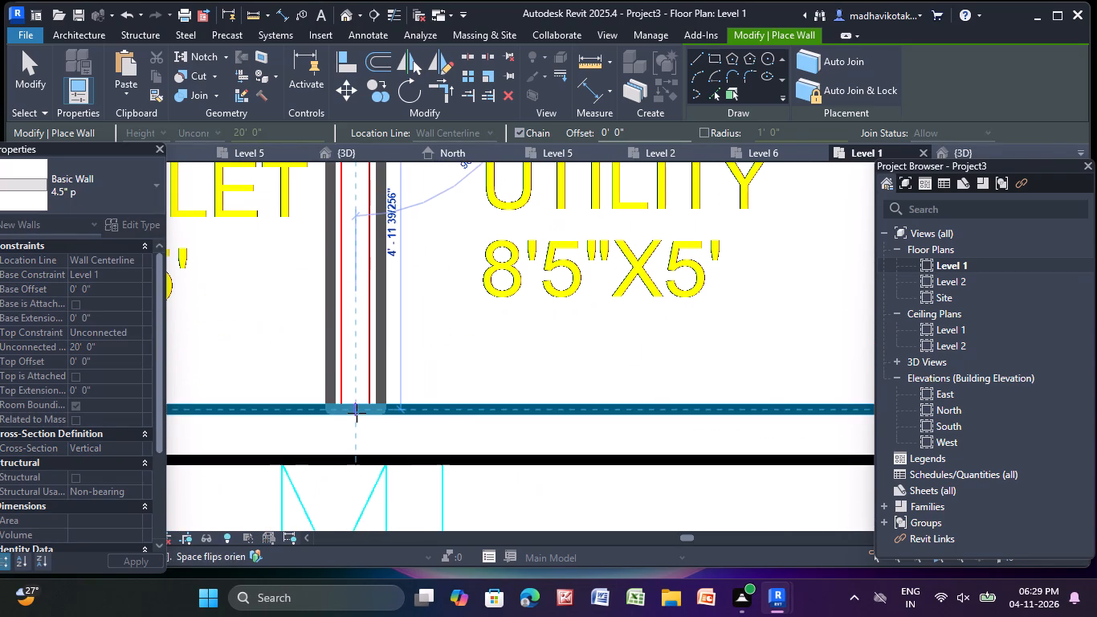
pyautogui.click(357, 413)
pyautogui.press('Escape')
# Draw a 4.5" p wall about 5'-10" long along PW RM's upper side, from M.Bedroom's wall to the room's outer corner.
pyautogui.scroll(-6, 373, 296)
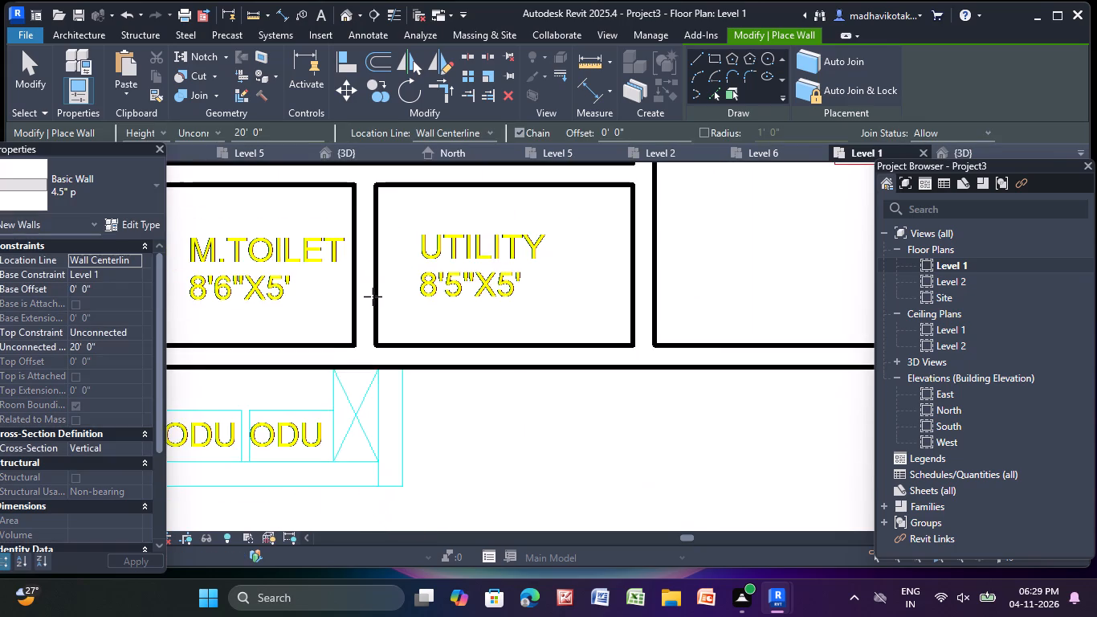
pyautogui.scroll(-4, 373, 296)
pyautogui.moveTo(373, 296); pyautogui.dragTo(434, 480, button='middle')
pyautogui.scroll(8, 276, 363)
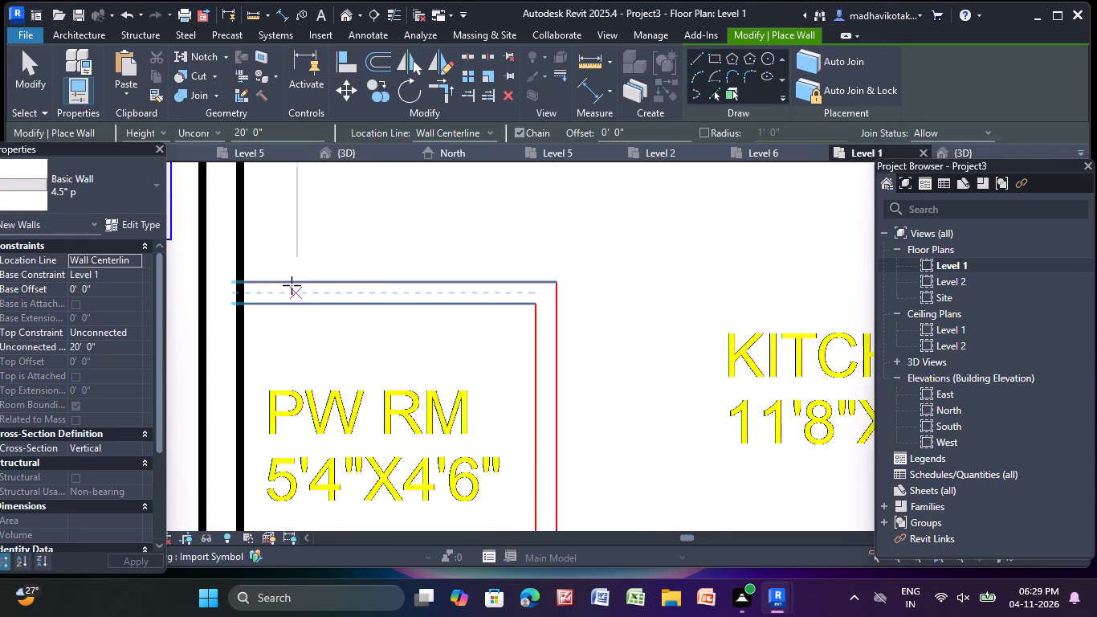
pyautogui.scroll(1, 292, 285)
pyautogui.click(231, 289)
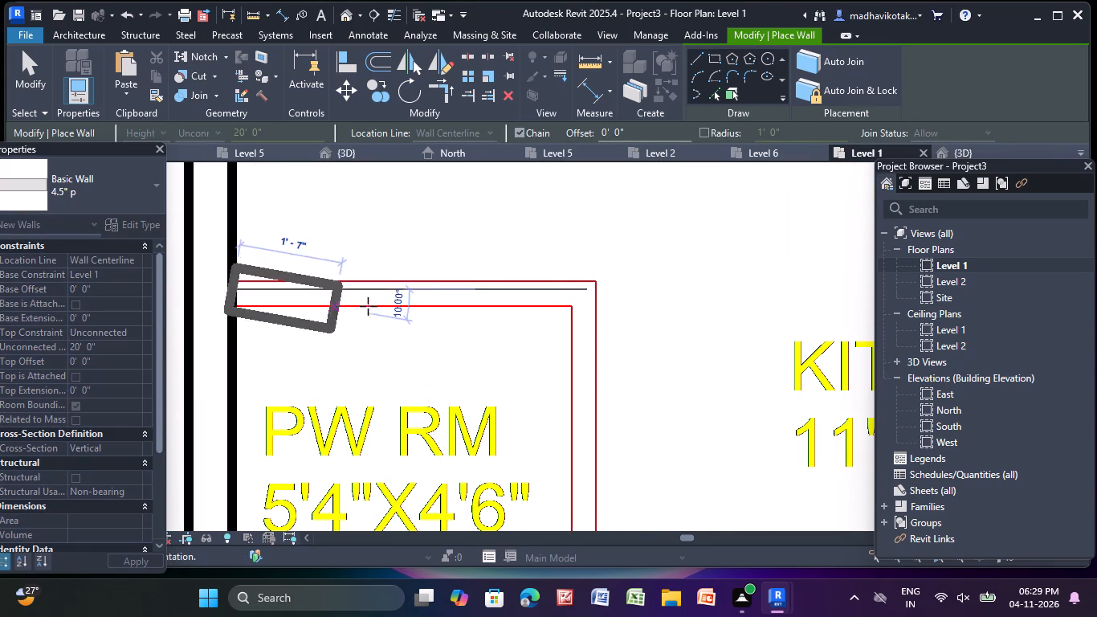
pyautogui.click(590, 294)
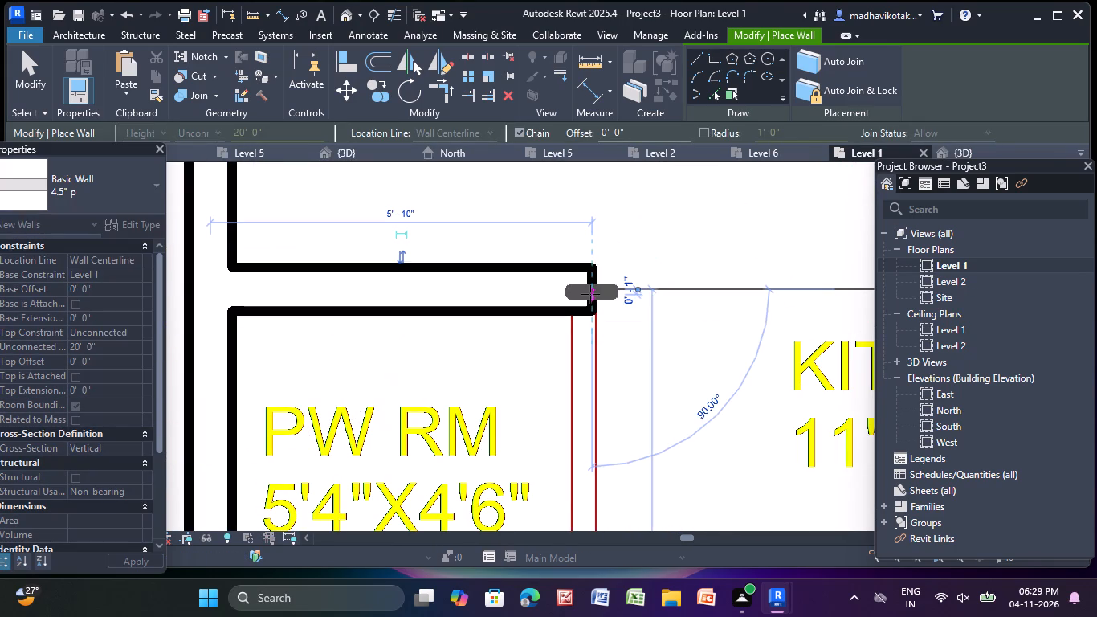
pyautogui.press('Escape')
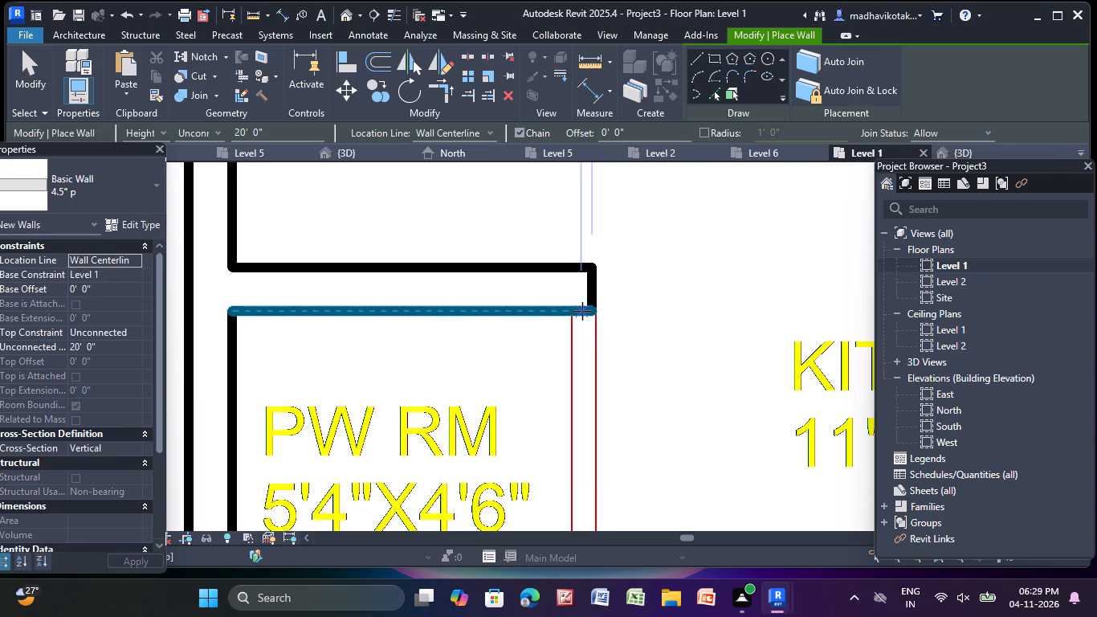
# Draw a 4.5" p wall between PW RM and Kitchen, from PW RM's upper wall to the partition above M.Toilet.
pyautogui.click(583, 310)
pyautogui.scroll(-1, 580, 435)
pyautogui.moveTo(579, 427); pyautogui.dragTo(516, 139, button='middle')
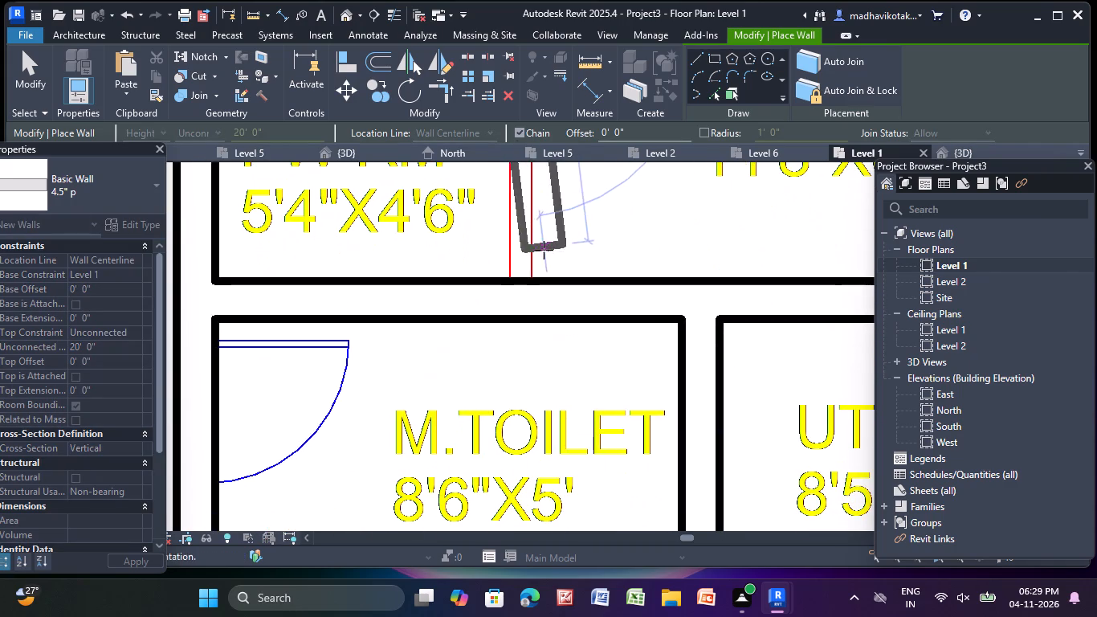
pyautogui.click(518, 280)
pyautogui.press('Escape')
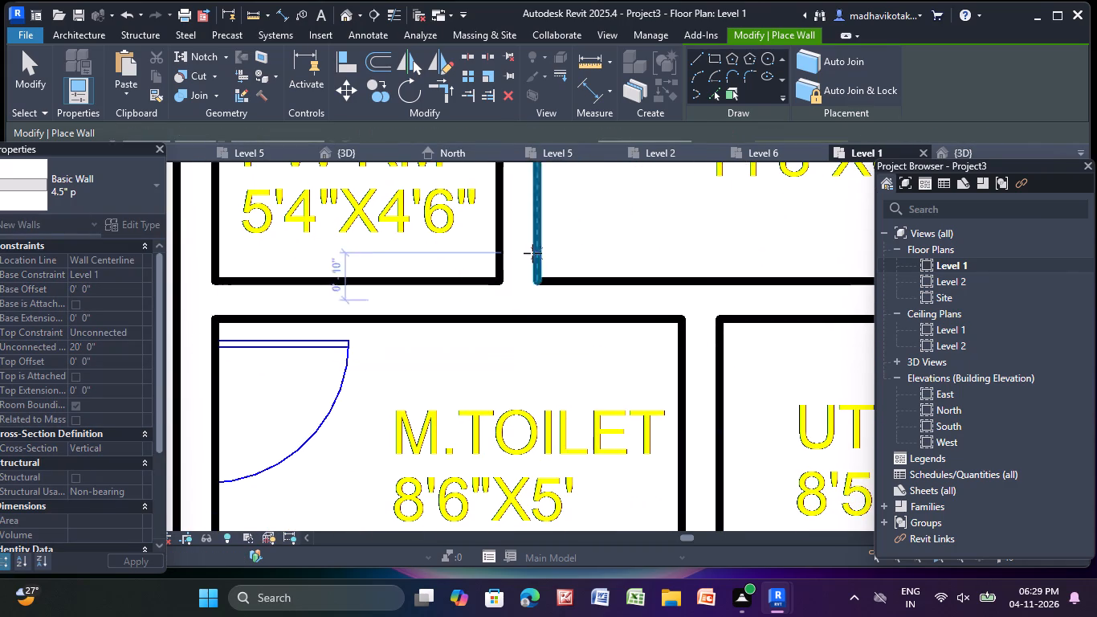
# Draw a 4.5" p wall between Bedroom 01 and Toilet 01 and Puja, from the upper outer wall to Bedroom 01's lower wall.
pyautogui.scroll(-12, 532, 253)
pyautogui.moveTo(518, 278); pyautogui.dragTo(512, 595, button='middle')
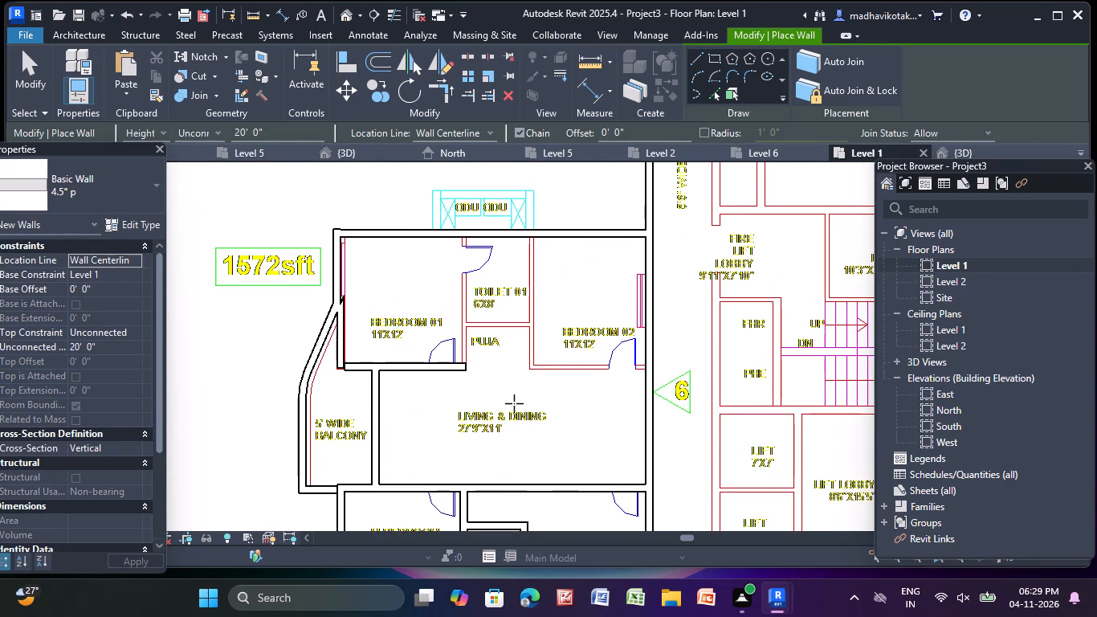
pyautogui.scroll(3, 501, 343)
pyautogui.scroll(8, 446, 194)
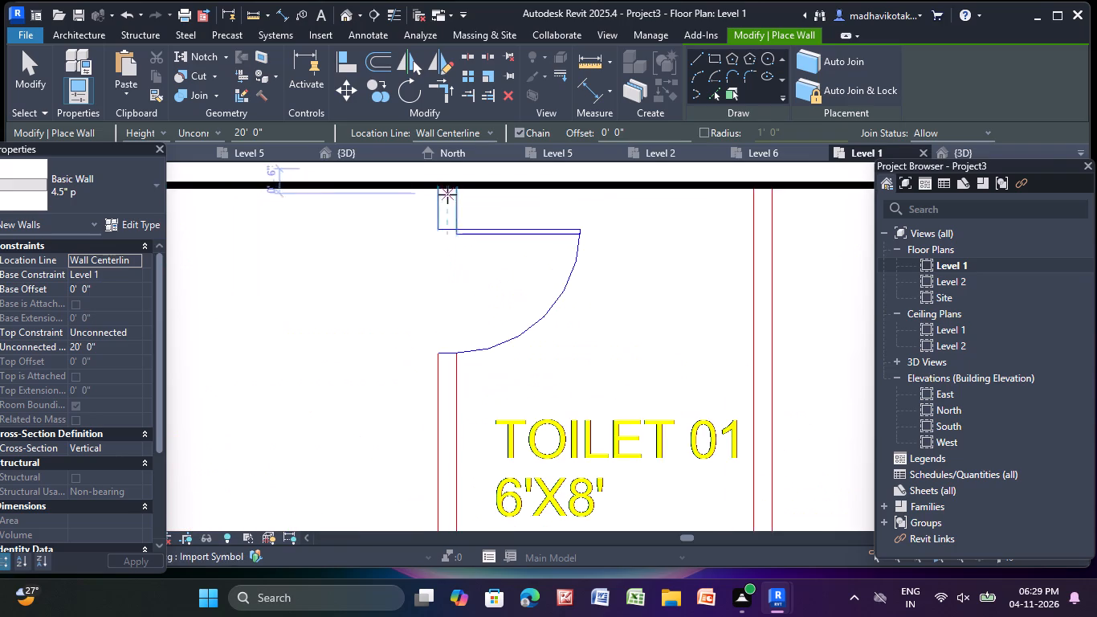
pyautogui.scroll(1, 447, 194)
pyautogui.click(449, 184)
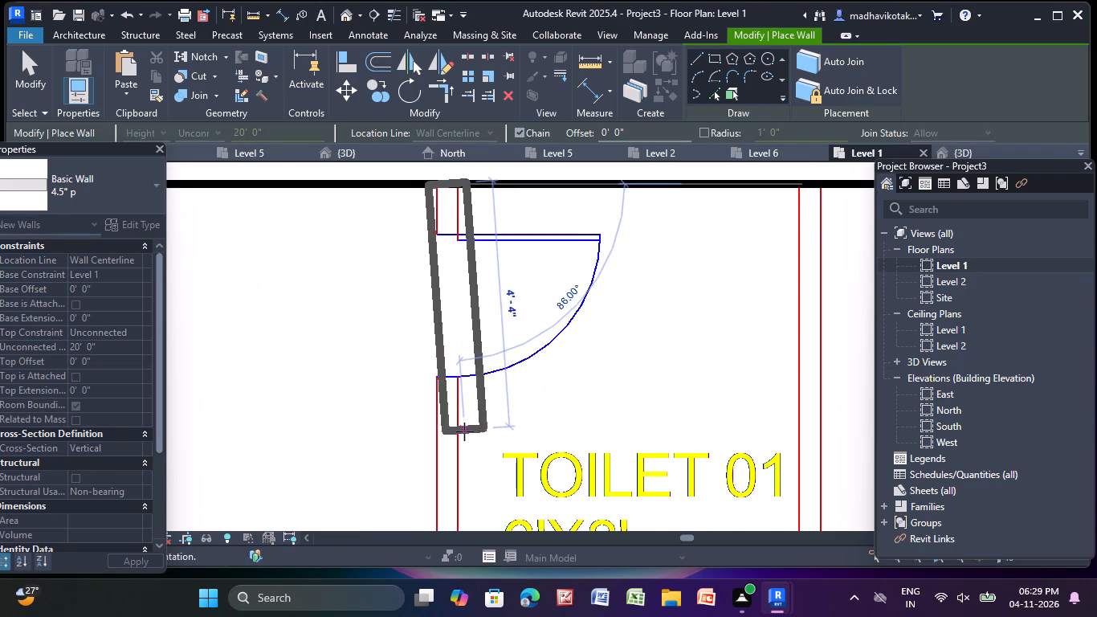
pyautogui.scroll(-8, 463, 433)
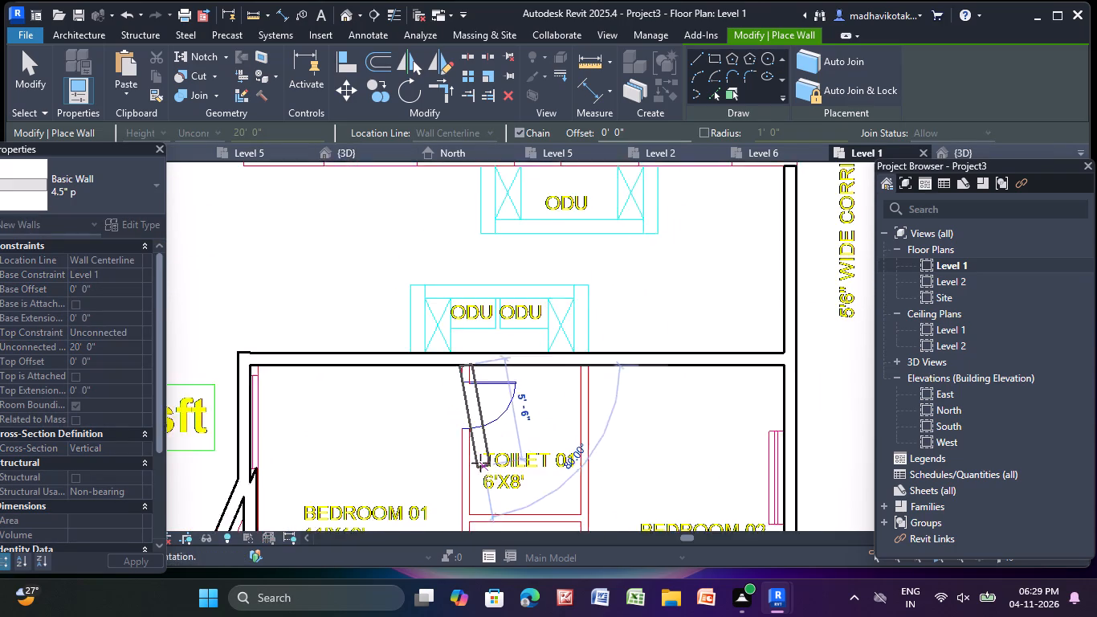
pyautogui.moveTo(479, 460); pyautogui.dragTo(392, 239, button='middle')
pyautogui.scroll(8, 363, 379)
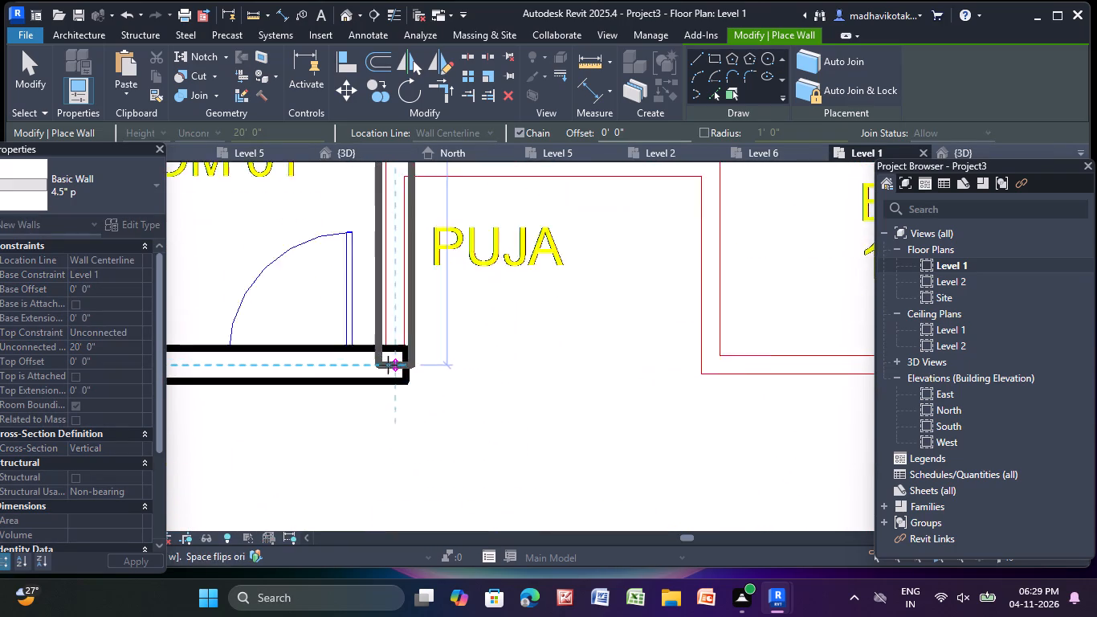
pyautogui.scroll(4, 394, 352)
pyautogui.click(394, 345)
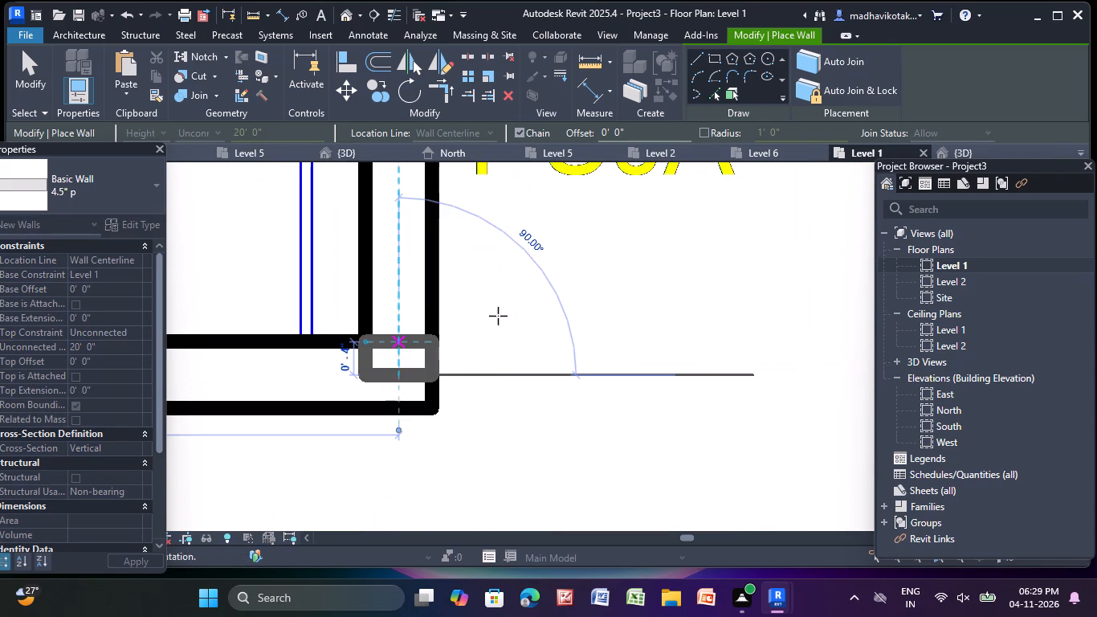
pyautogui.press('Escape')
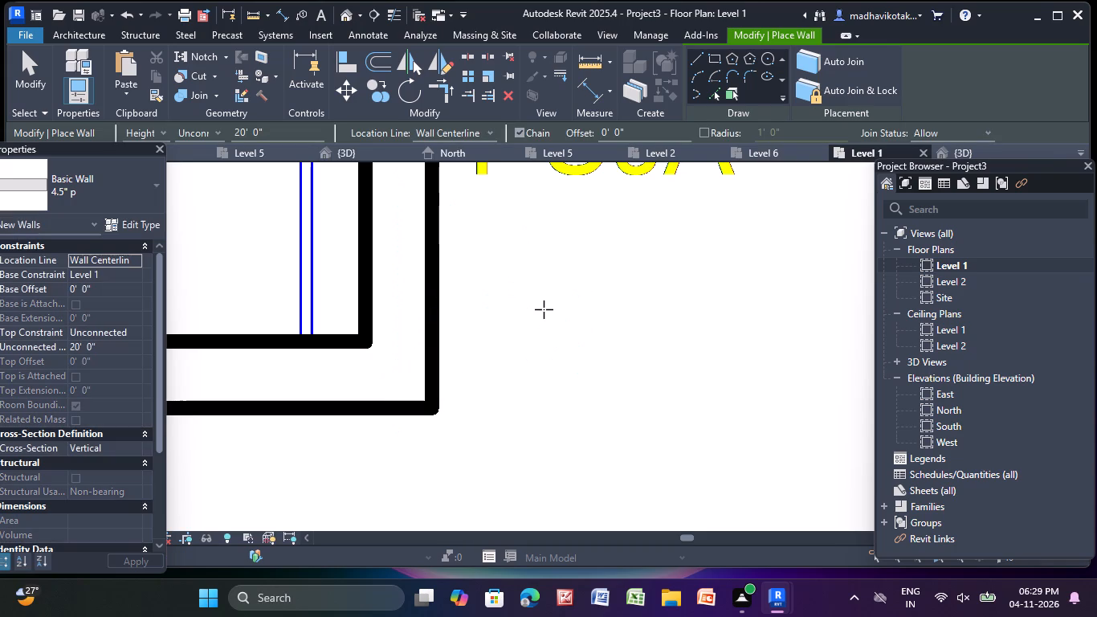
# Draw a 4.5" p wall between Toilet 01 and Puja and Bedroom 02, from the upper outer wall to Bedroom 02's lower corner.
pyautogui.scroll(-11, 543, 309)
pyautogui.moveTo(539, 313); pyautogui.dragTo(355, 467, button='middle')
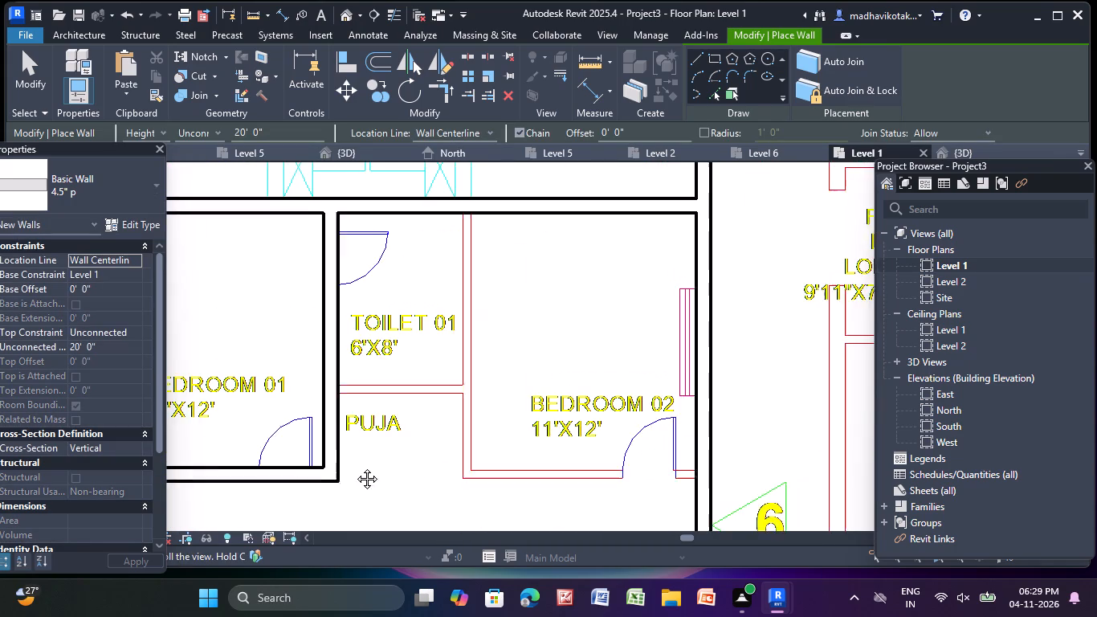
pyautogui.moveTo(355, 467); pyautogui.dragTo(343, 476, button='middle')
pyautogui.scroll(8, 452, 267)
pyautogui.moveTo(451, 184); pyautogui.dragTo(452, 194, button='middle')
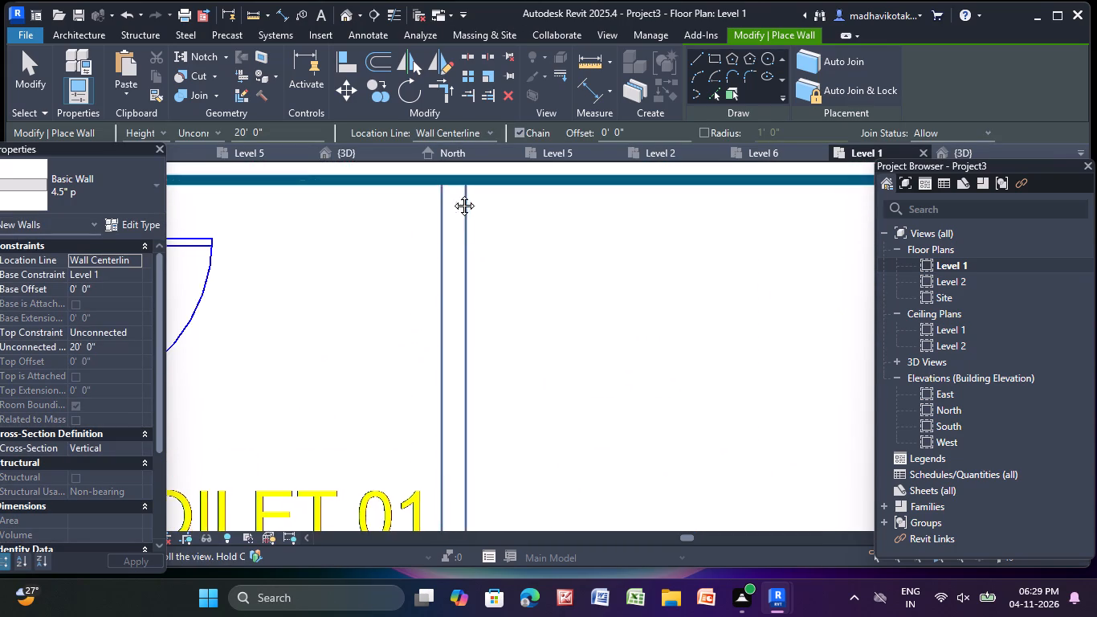
pyautogui.moveTo(452, 194); pyautogui.dragTo(453, 281, button='middle')
pyautogui.click(455, 272)
pyautogui.scroll(-3, 463, 456)
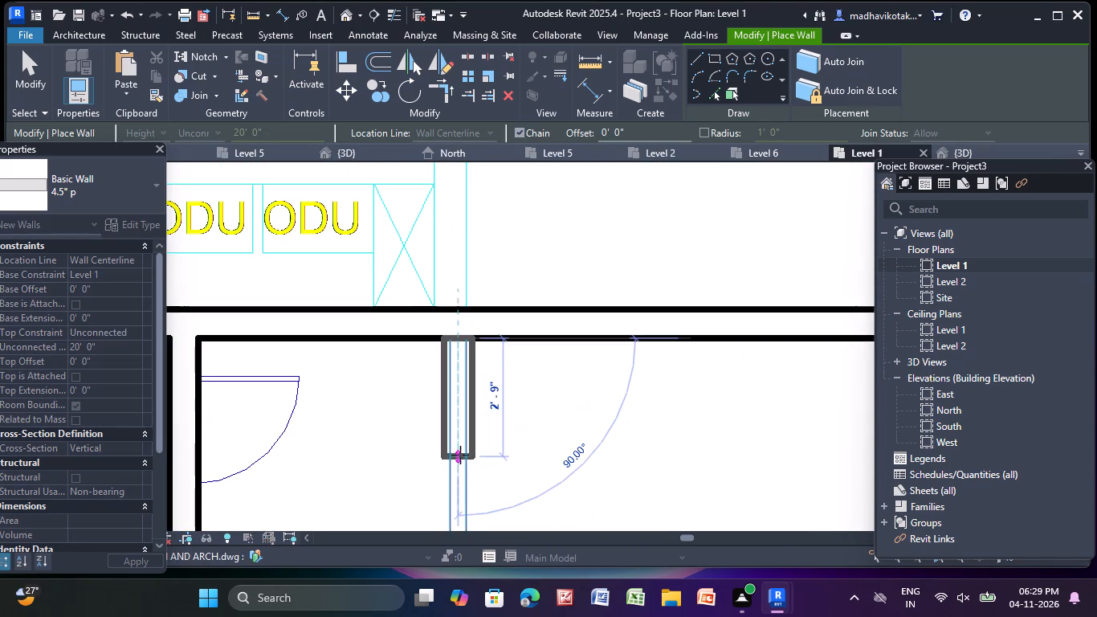
pyautogui.moveTo(460, 454); pyautogui.dragTo(443, 162, button='middle')
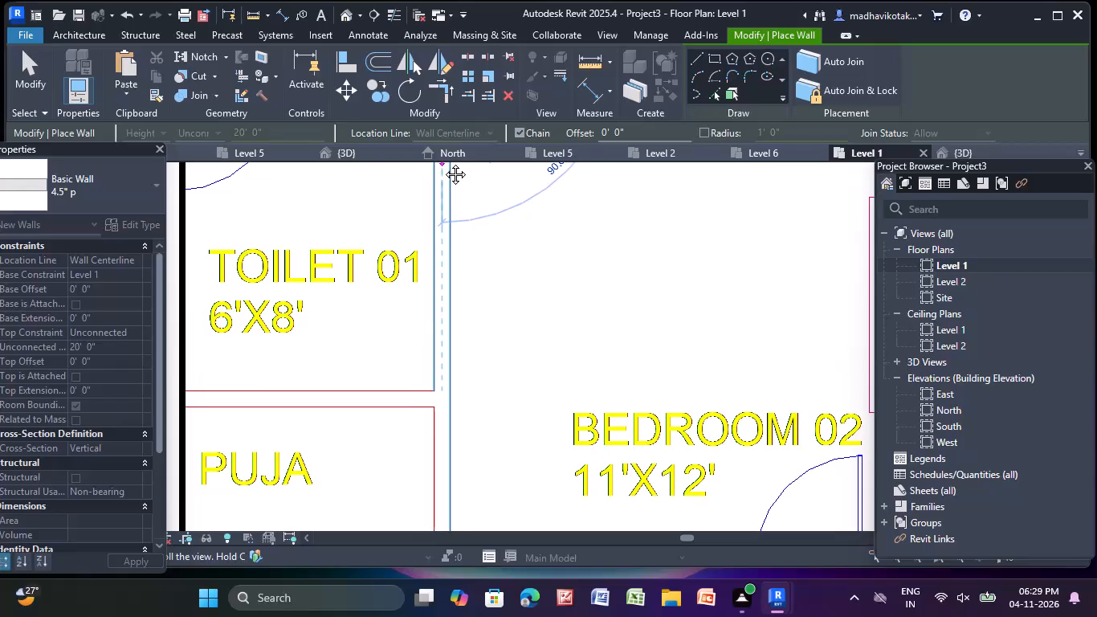
pyautogui.moveTo(443, 162); pyautogui.dragTo(441, 158, button='middle')
pyautogui.scroll(-2, 426, 491)
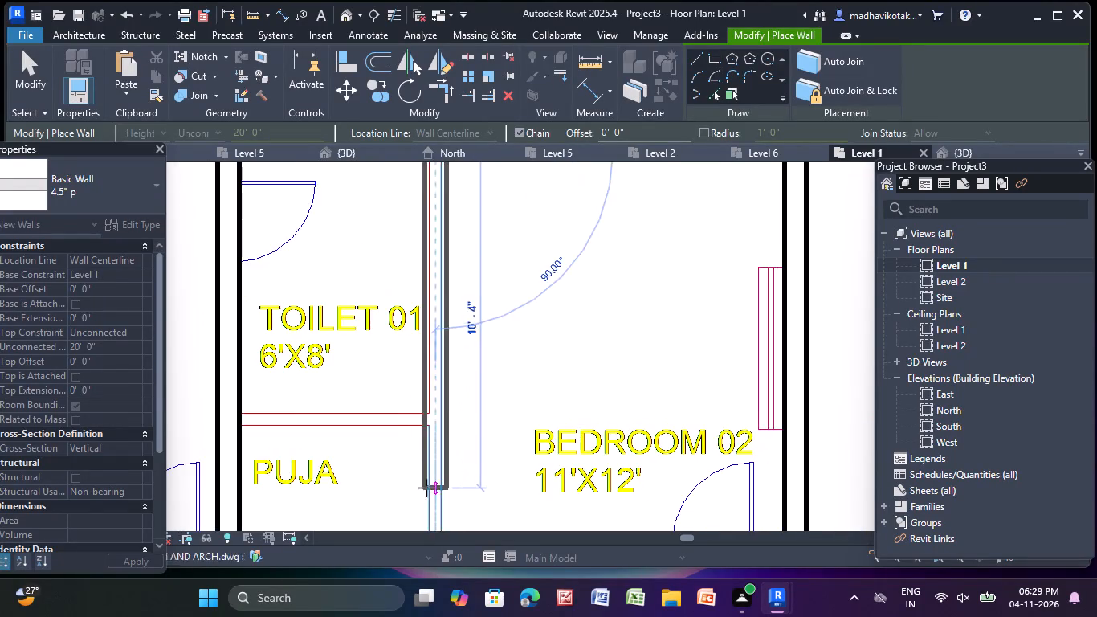
pyautogui.moveTo(426, 487); pyautogui.dragTo(388, 252, button='middle')
pyautogui.scroll(7, 409, 308)
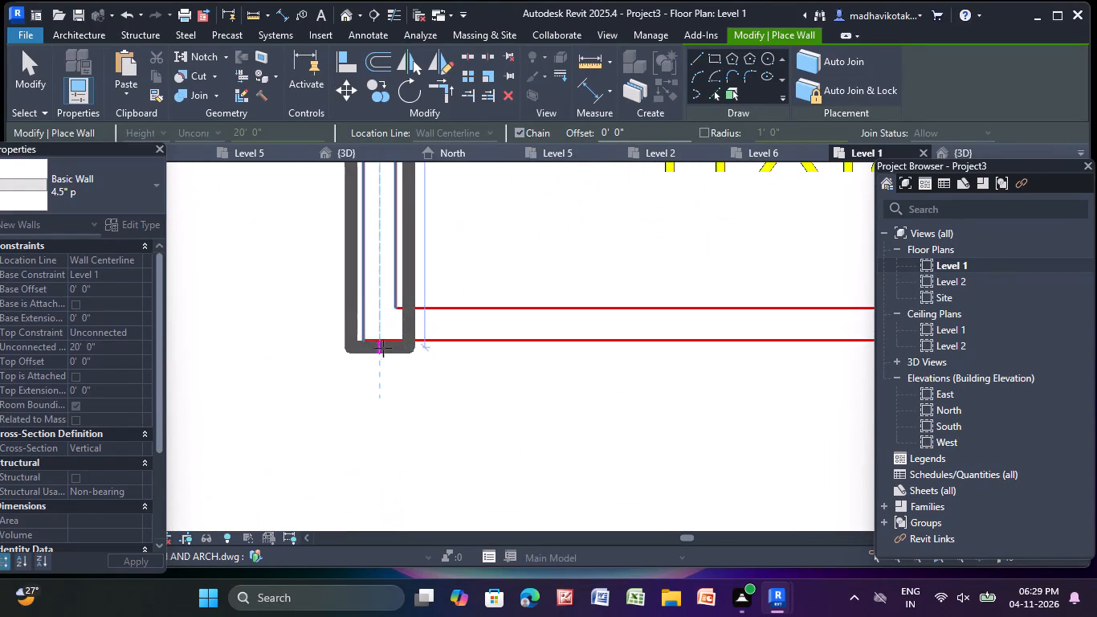
pyautogui.click(387, 345)
pyautogui.press('Escape')
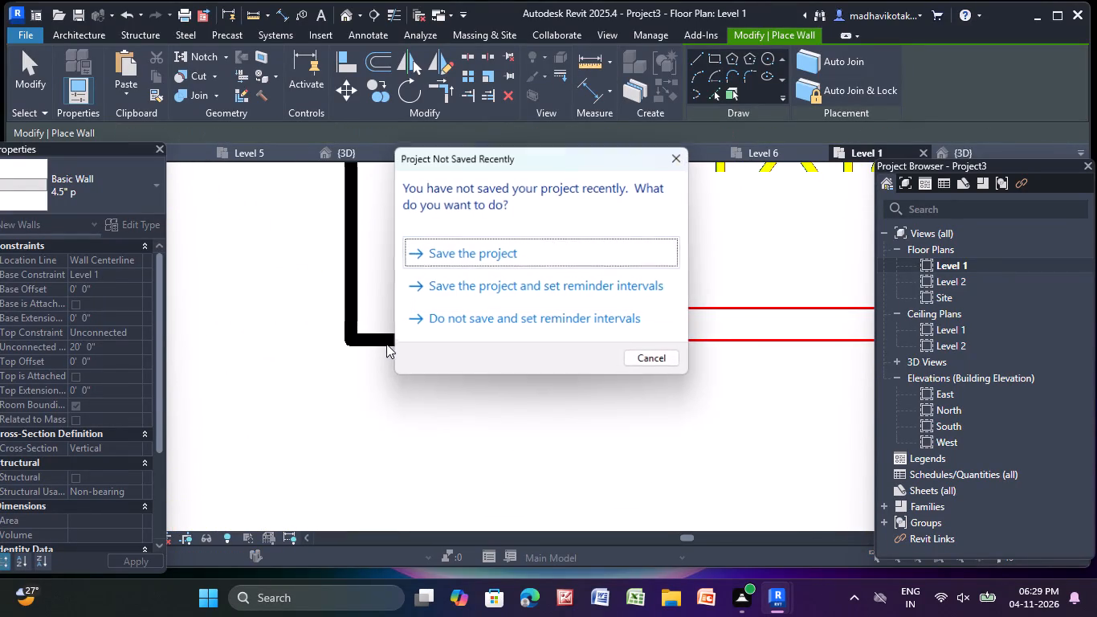
# Dismiss the save reminder without saving the project.
pyautogui.scroll(-5, 386, 344)
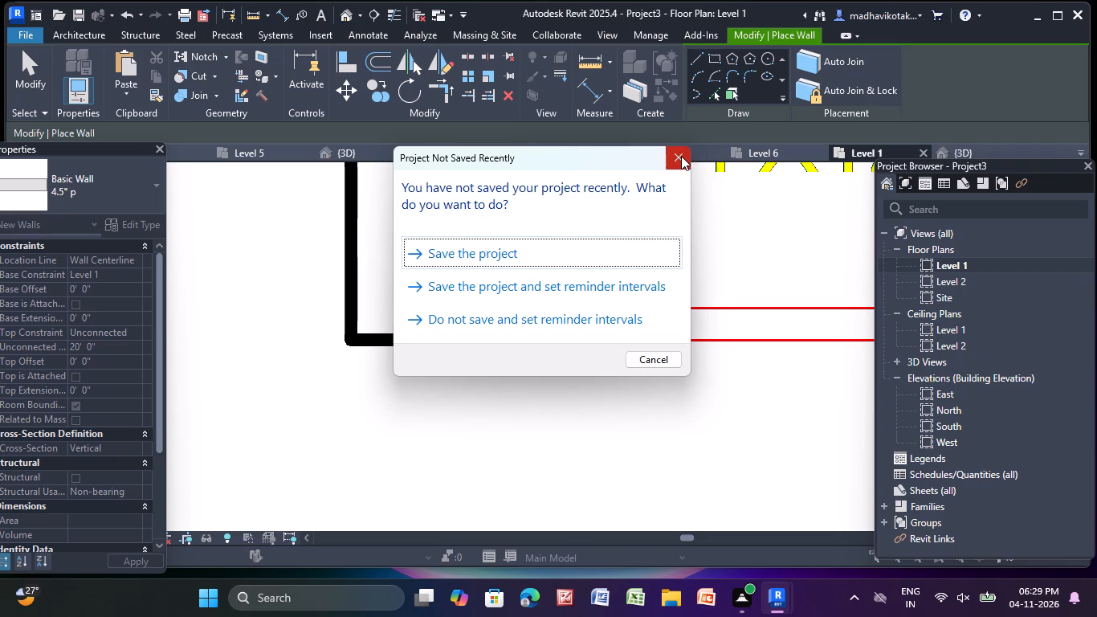
pyautogui.doubleClick(680, 160)
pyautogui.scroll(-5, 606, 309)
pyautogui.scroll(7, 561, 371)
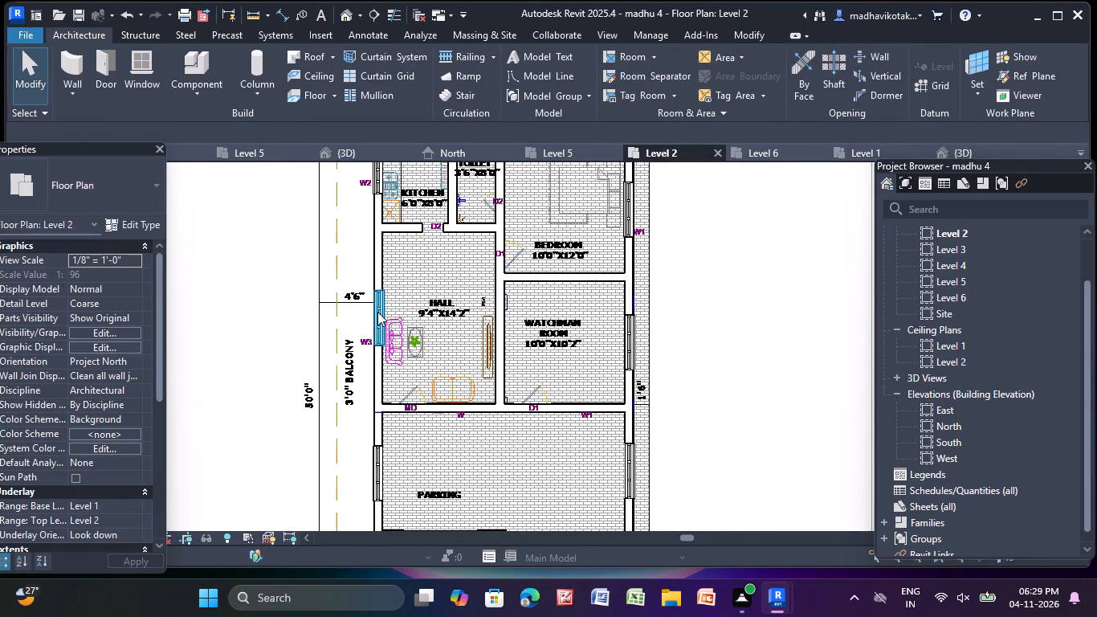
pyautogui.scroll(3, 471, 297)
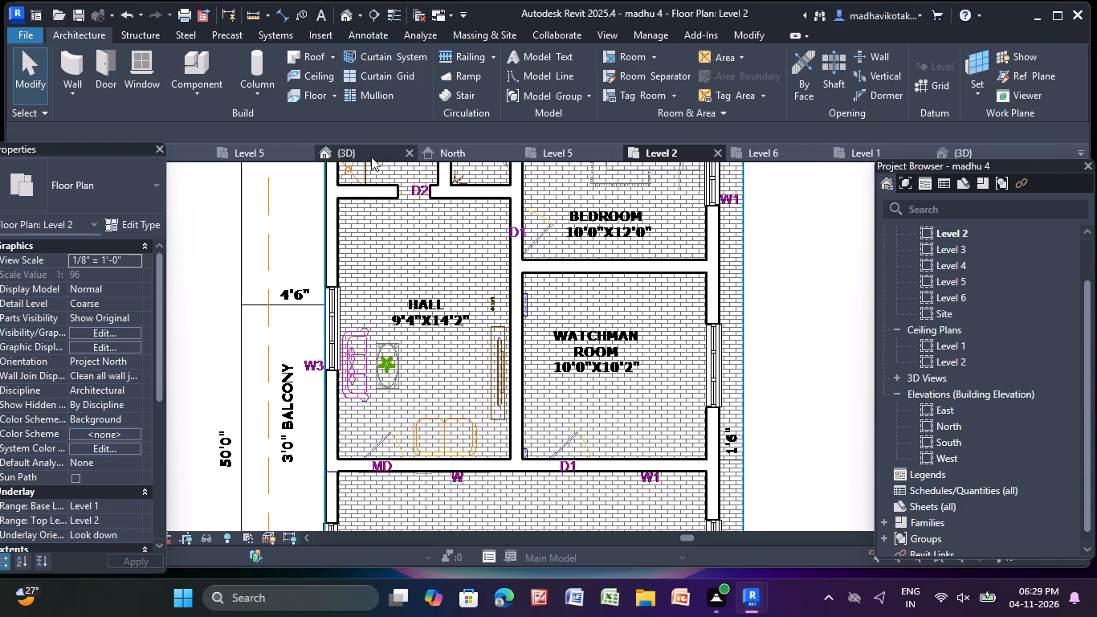
# Switch from the other project's Level 2 plan back to Project3's Level 1 floor plan, around the 1572 sft flat.
pyautogui.click(946, 150)
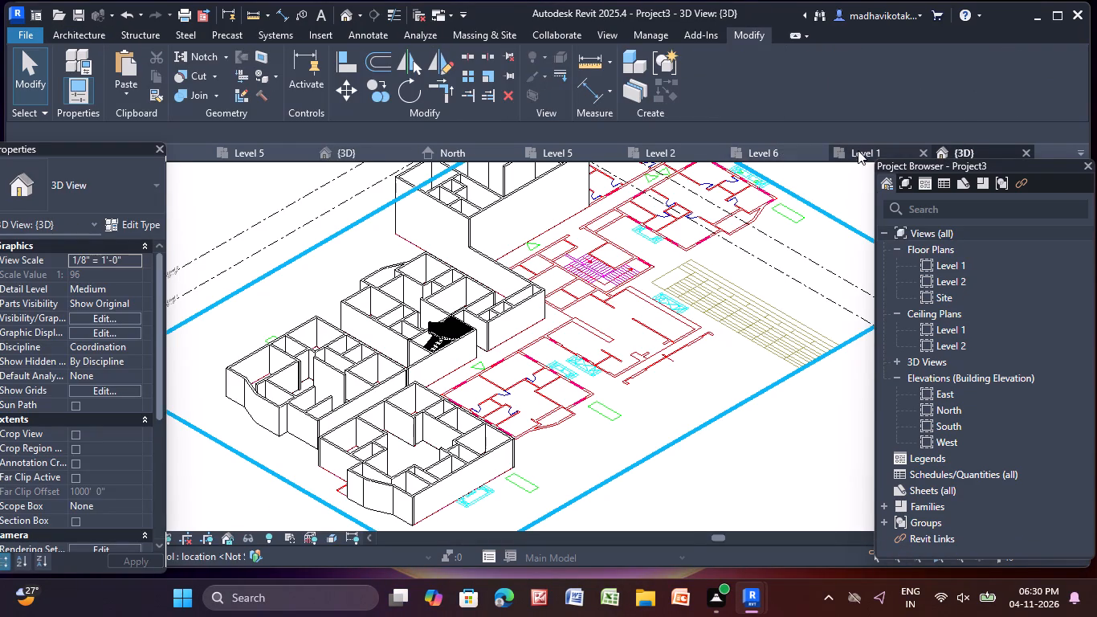
pyautogui.click(858, 150)
pyautogui.scroll(-11, 345, 306)
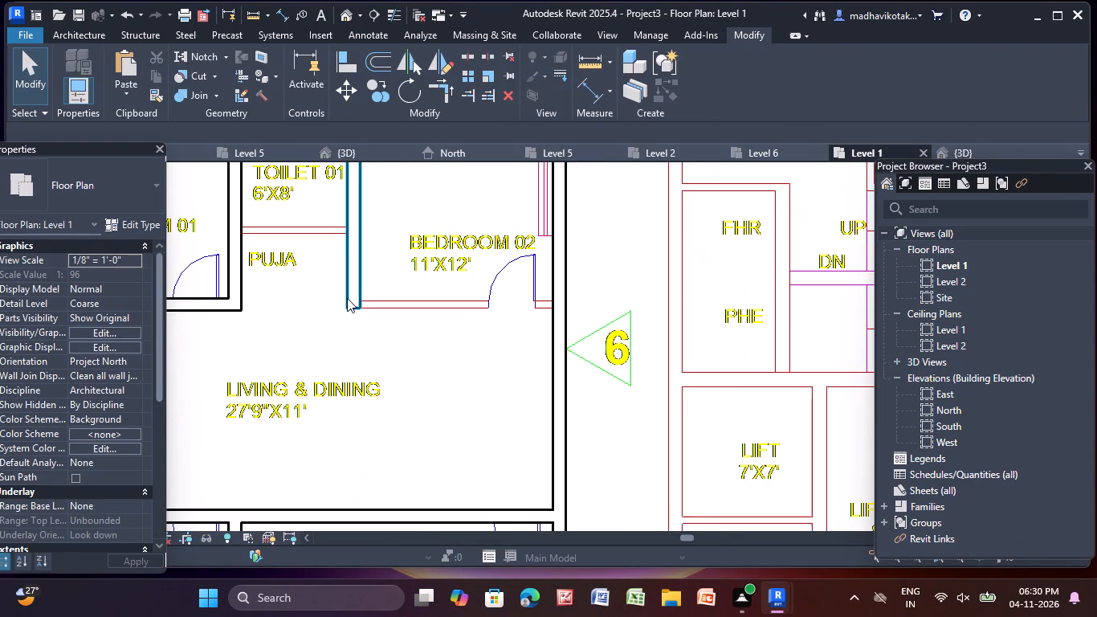
pyautogui.scroll(-6, 347, 298)
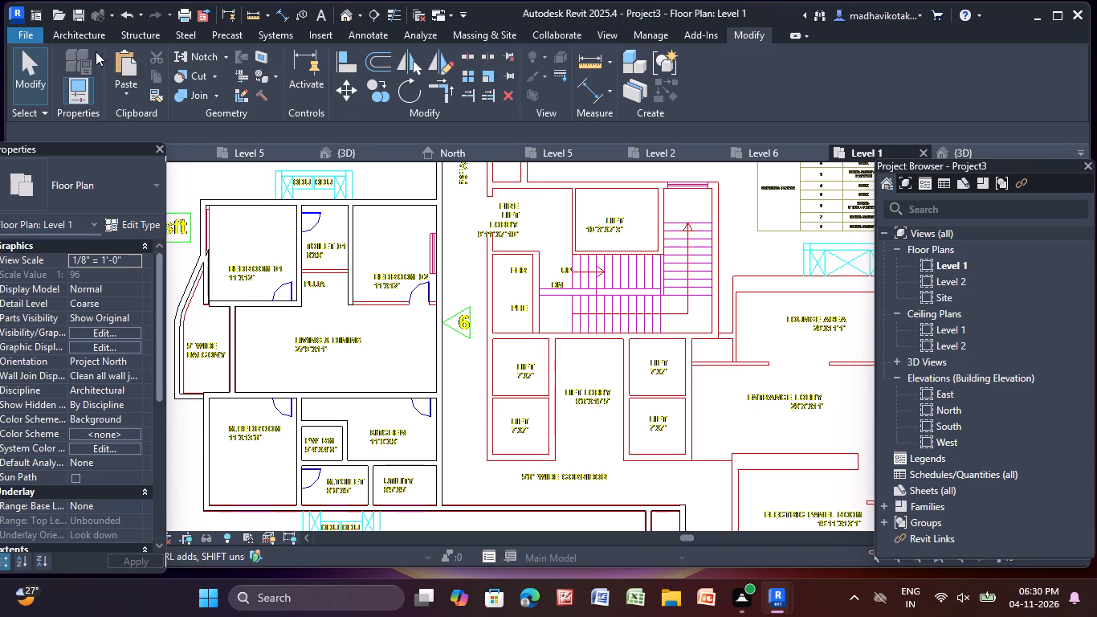
# Draw a 4.5" p wall along Bedroom 02's lower side, from the Puja partition's lower end across the door opening to the corridor wall.
pyautogui.click(78, 34)
pyautogui.click(79, 62)
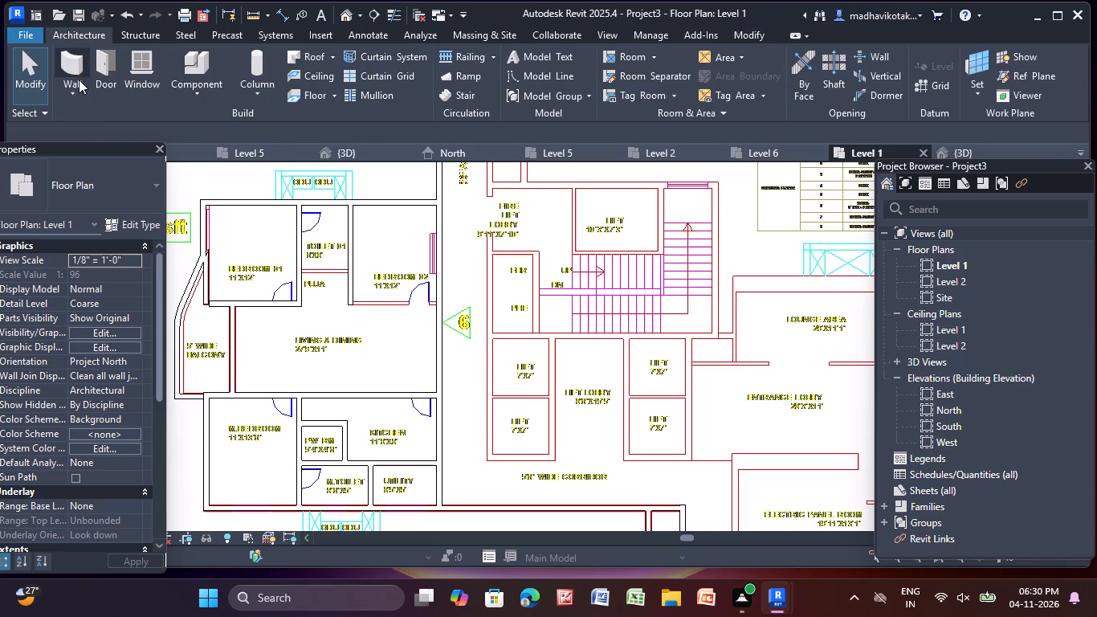
pyautogui.scroll(5, 317, 279)
pyautogui.scroll(-5, 316, 278)
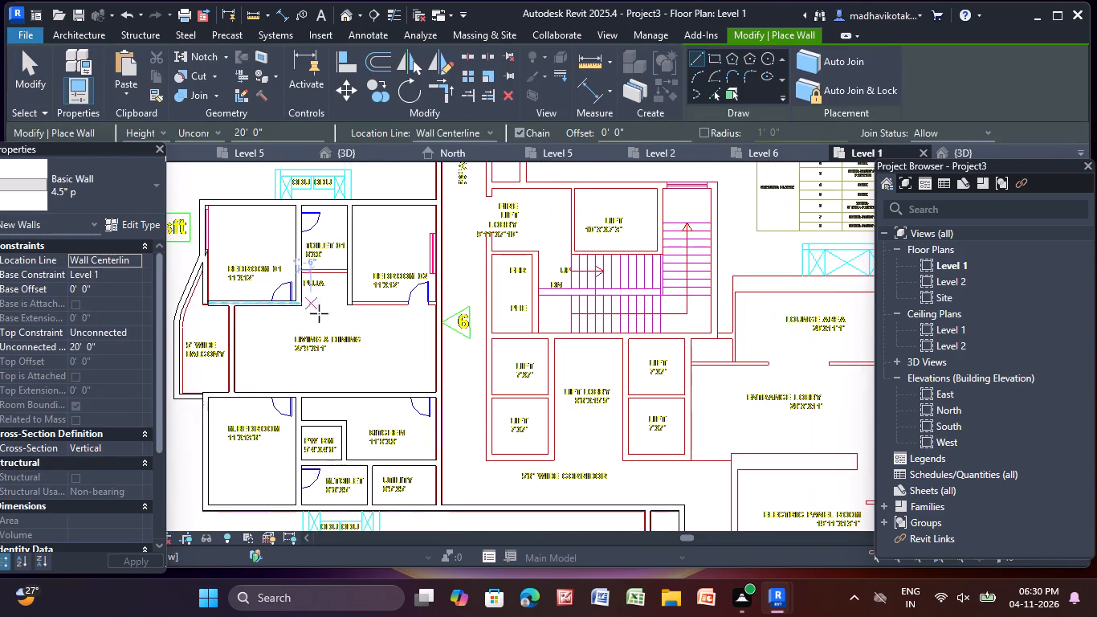
pyautogui.scroll(18, 346, 316)
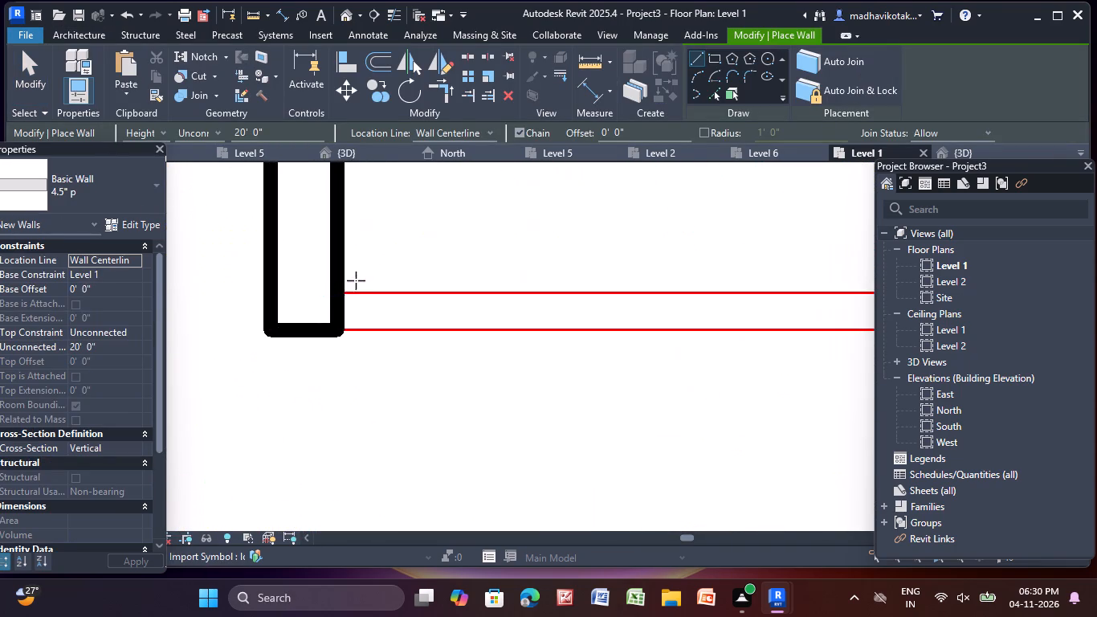
pyautogui.scroll(5, 353, 287)
pyautogui.click(325, 333)
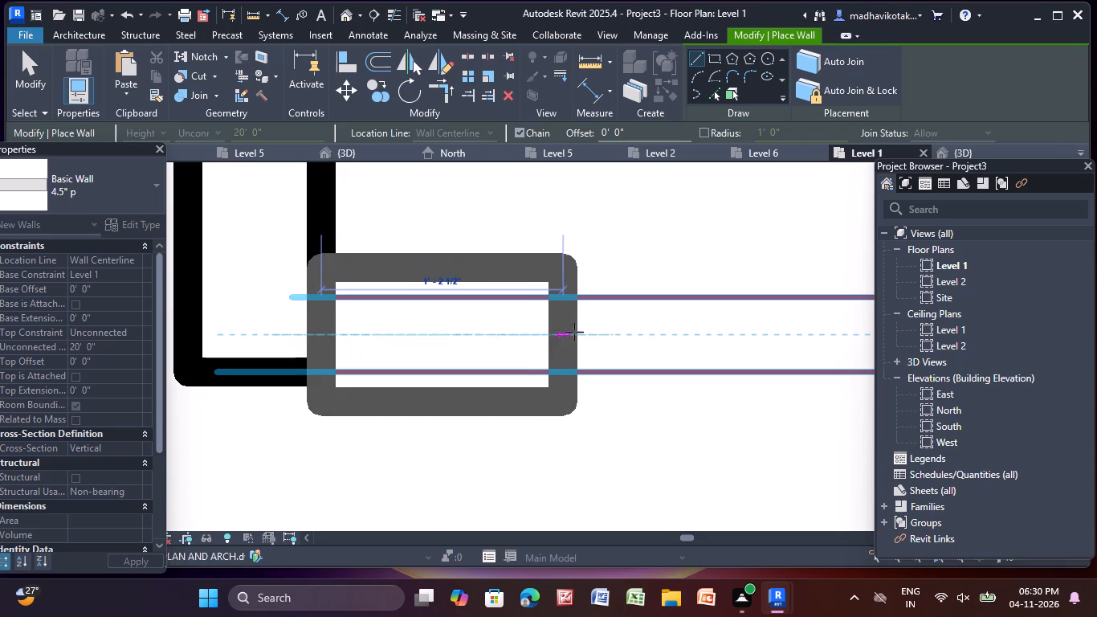
pyautogui.scroll(-5, 801, 327)
pyautogui.moveTo(801, 327); pyautogui.dragTo(190, 362, button='middle')
pyautogui.scroll(-5, 746, 338)
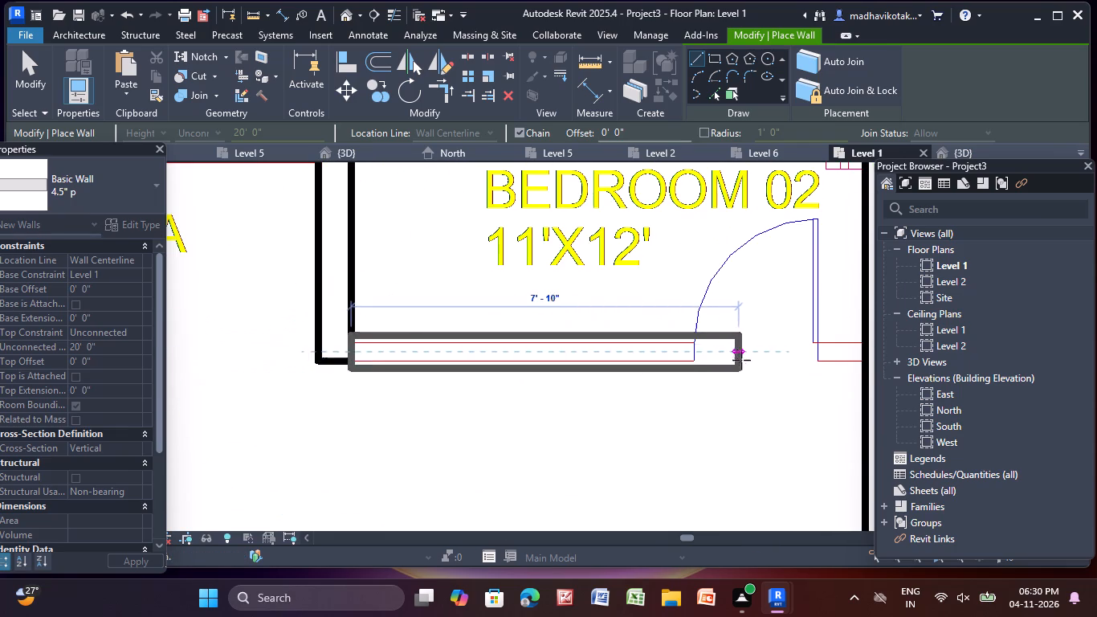
pyautogui.scroll(-4, 741, 358)
pyautogui.moveTo(741, 358); pyautogui.dragTo(536, 360, button='middle')
pyautogui.scroll(9, 593, 360)
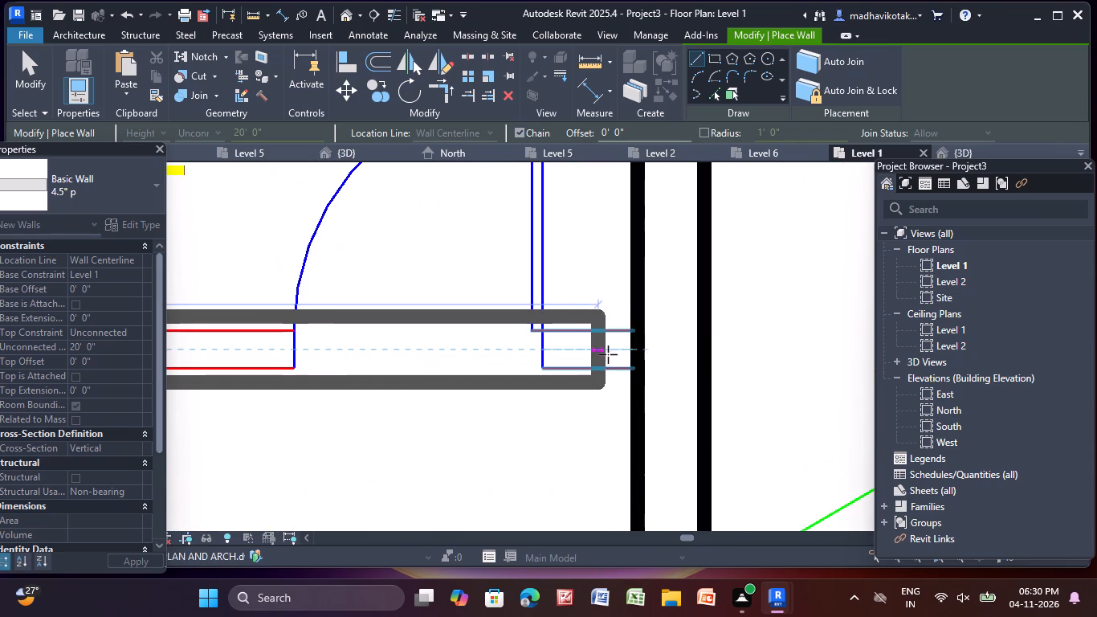
pyautogui.click(635, 353)
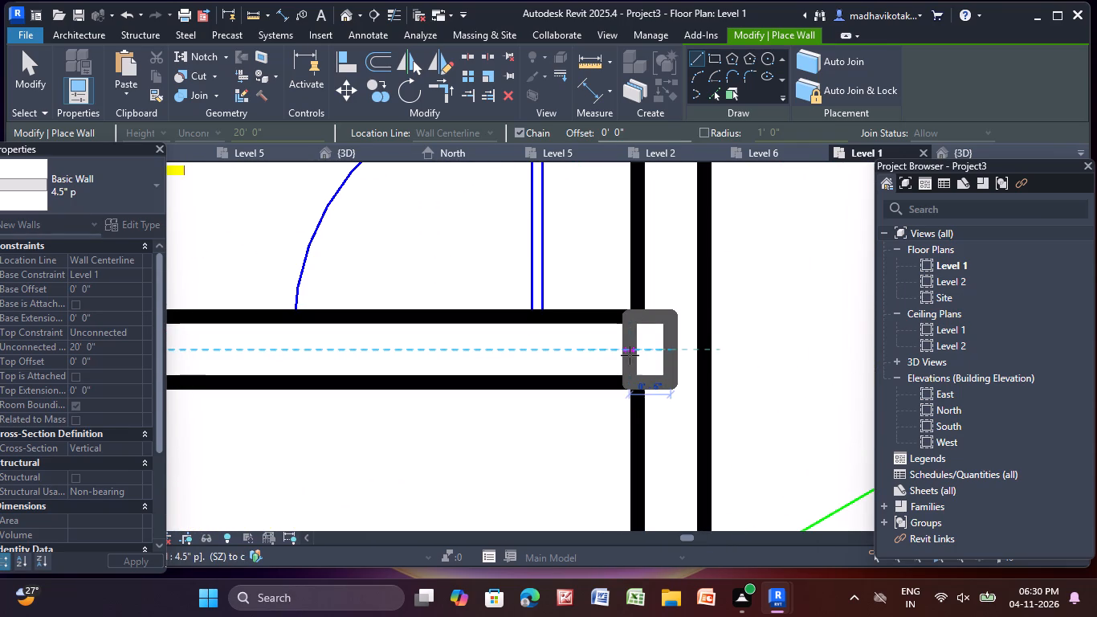
pyautogui.press('Escape')
# Draw a 4.5" p wall between Toilet 01 and Puja, from the Bedroom 01 partition to the Bedroom 02 partition.
pyautogui.scroll(-7, 624, 354)
pyautogui.scroll(-6, 396, 423)
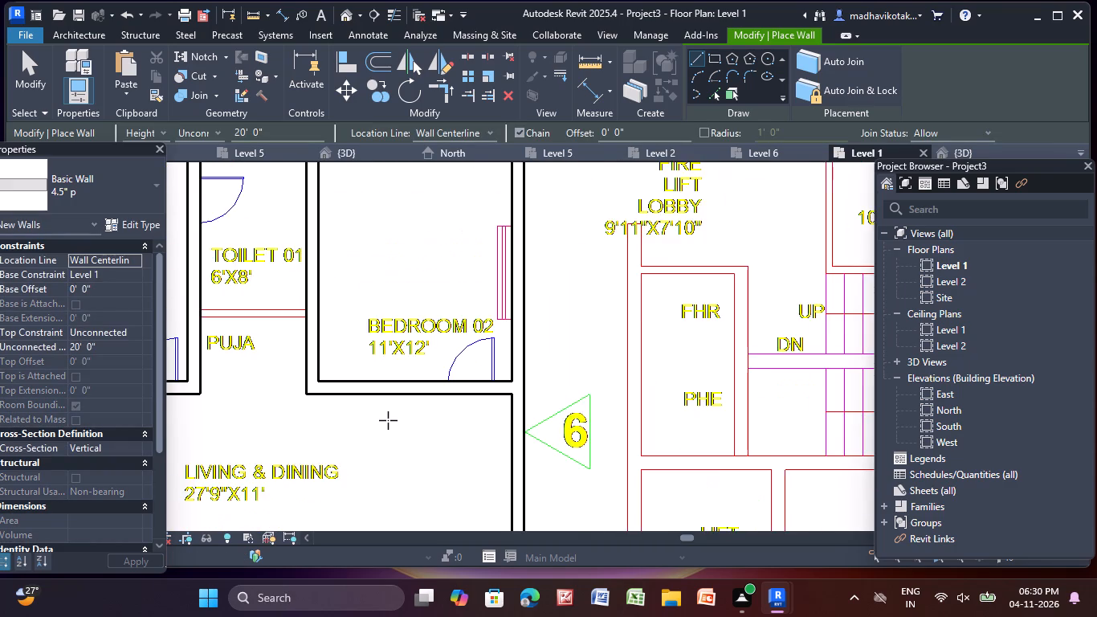
pyautogui.scroll(10, 183, 323)
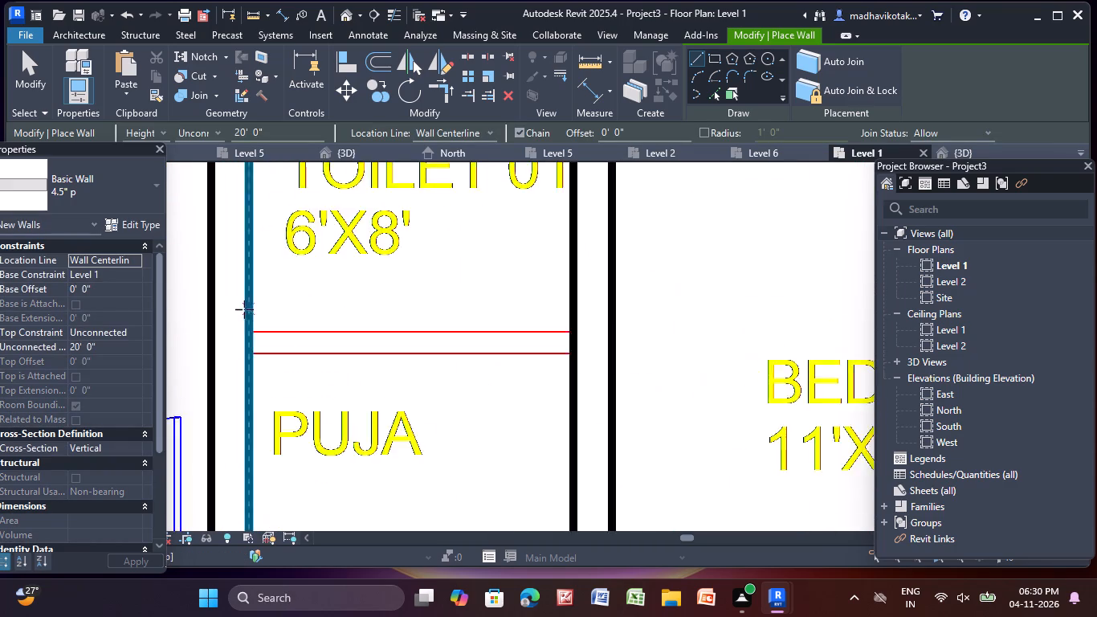
pyautogui.scroll(5, 255, 361)
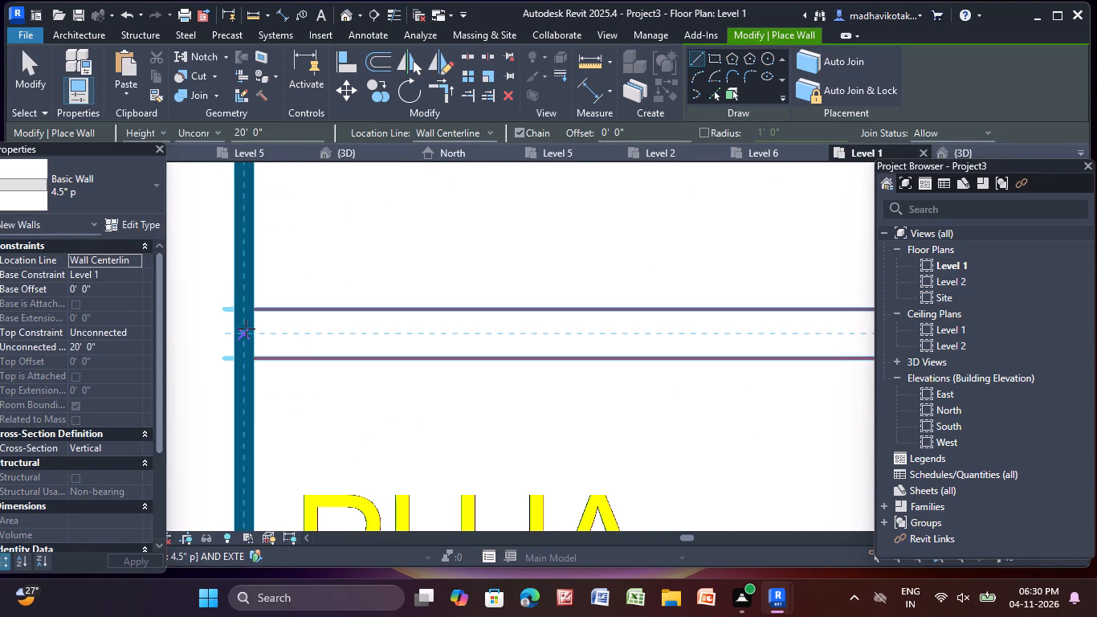
pyautogui.click(246, 329)
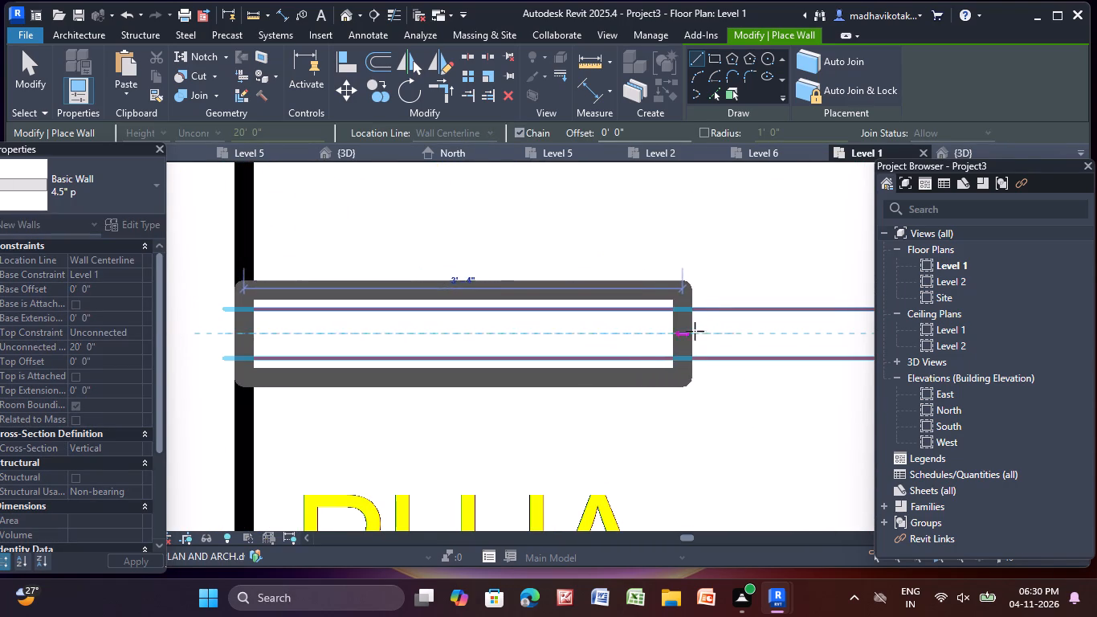
pyautogui.scroll(-4, 711, 334)
pyautogui.moveTo(691, 338); pyautogui.dragTo(87, 378, button='middle')
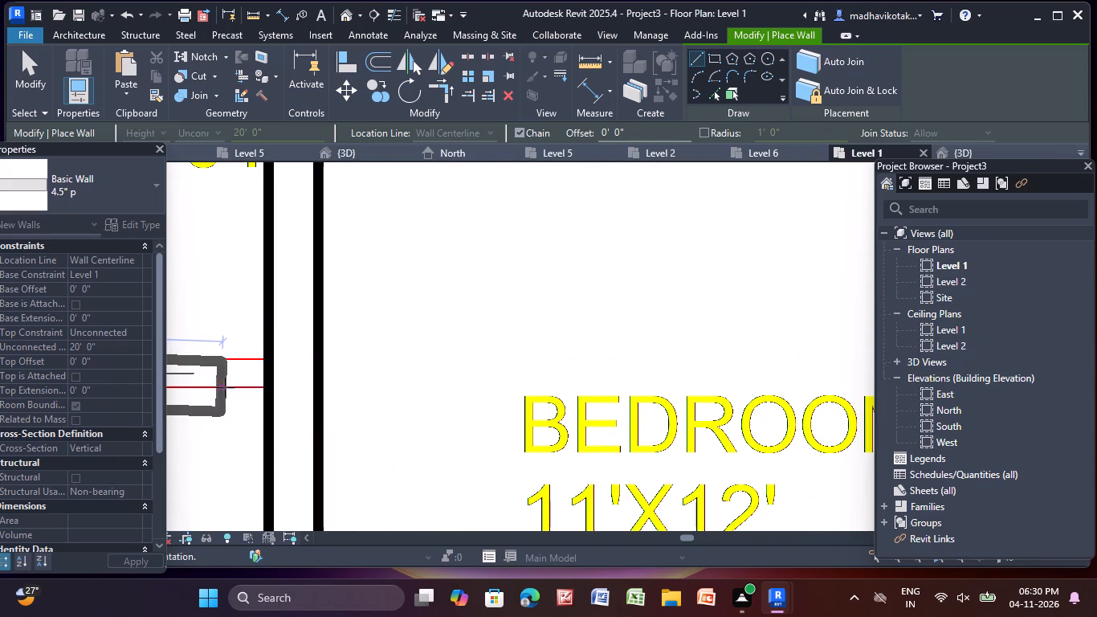
pyautogui.click(267, 378)
pyautogui.press('Escape')
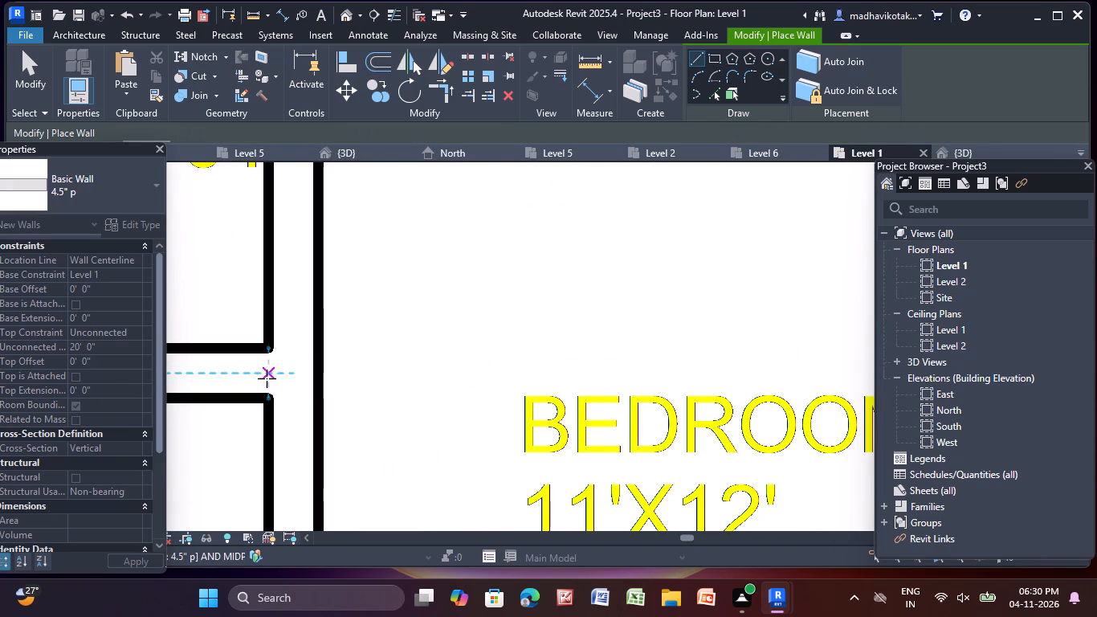
# Leave the wall command and examine the 1572 sft flat's walls against the plan, from M.Toilet and Utility up to Bedroom 02's corridor wall.
pyautogui.scroll(-11, 267, 378)
pyautogui.scroll(-5, 373, 457)
pyautogui.moveTo(355, 489); pyautogui.dragTo(359, 464, button='middle')
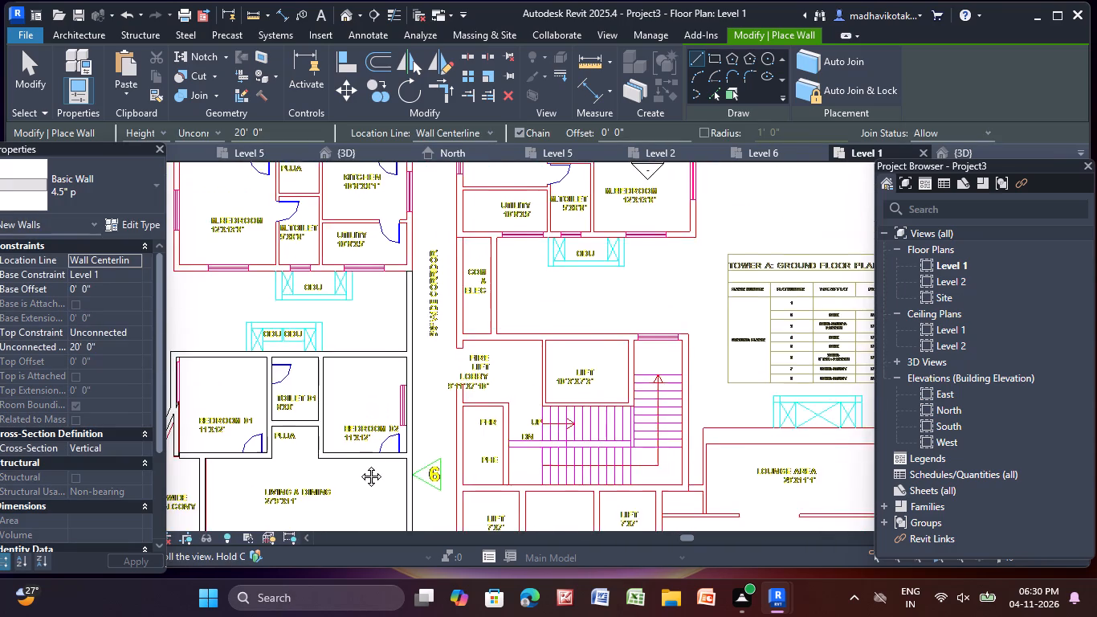
pyautogui.moveTo(359, 464); pyautogui.dragTo(410, 288, button='middle')
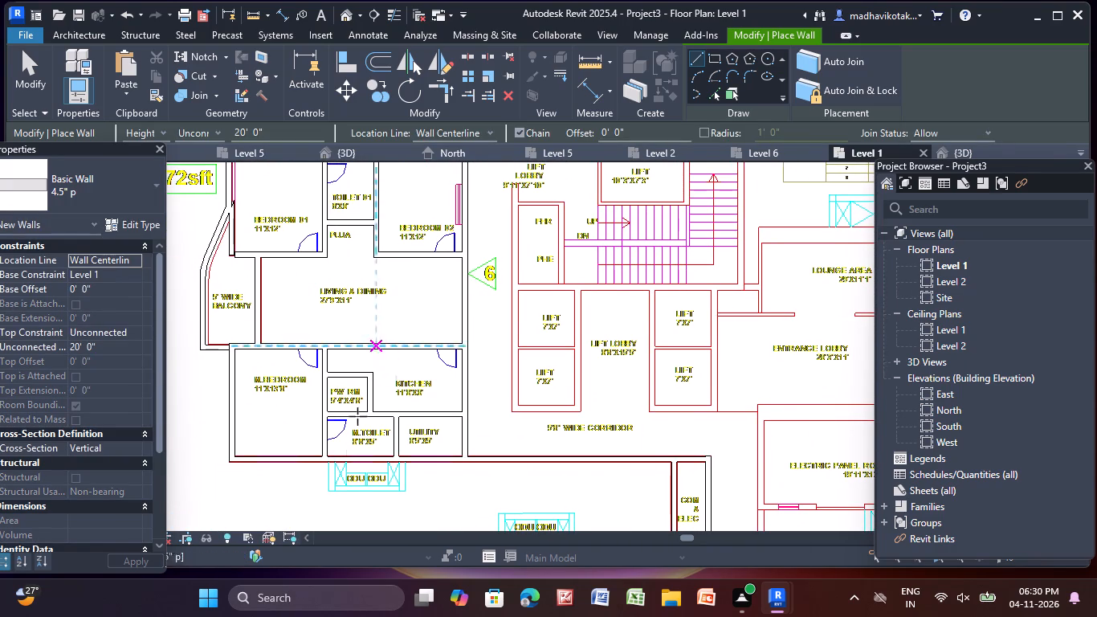
pyautogui.scroll(8, 344, 449)
pyautogui.press('Escape')
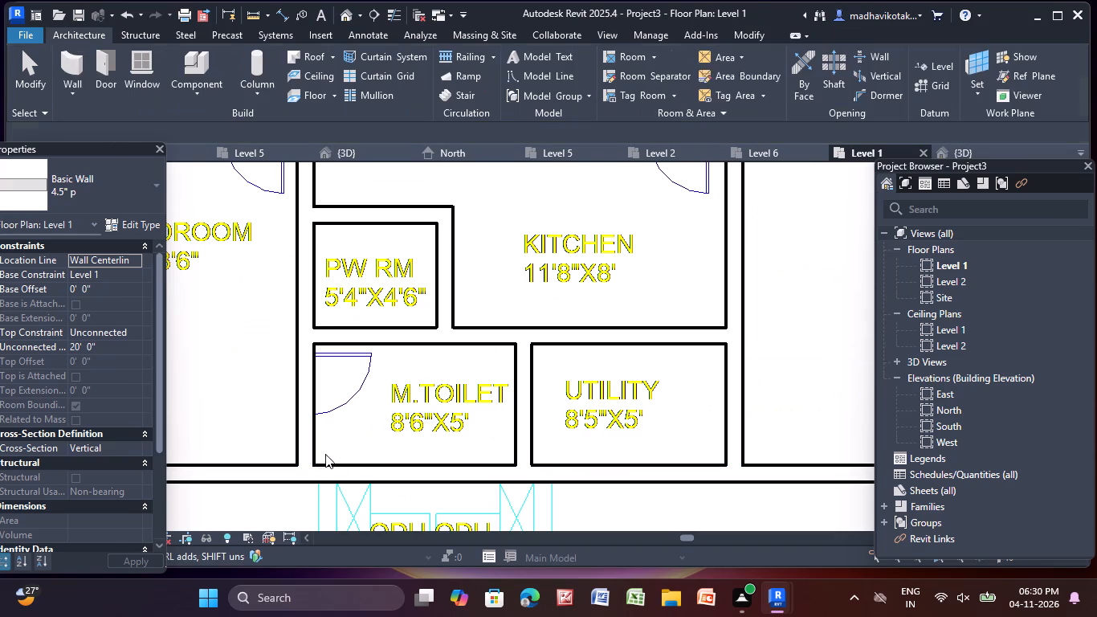
pyautogui.scroll(-10, 389, 354)
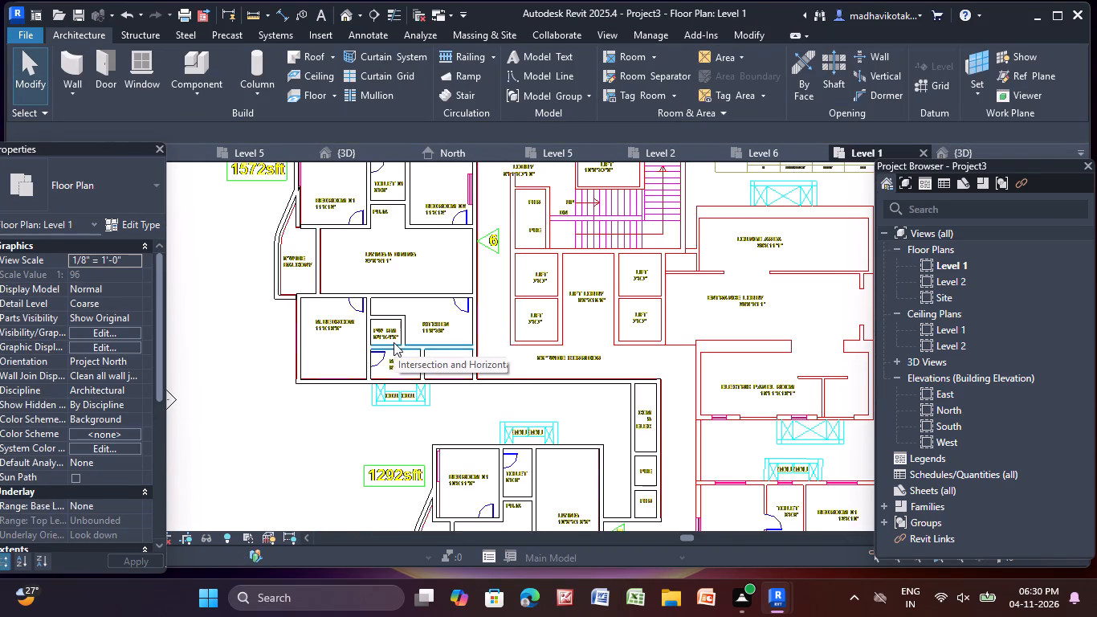
pyautogui.scroll(-3, 394, 342)
pyautogui.moveTo(394, 342); pyautogui.dragTo(415, 456, button='middle')
pyautogui.scroll(5, 374, 336)
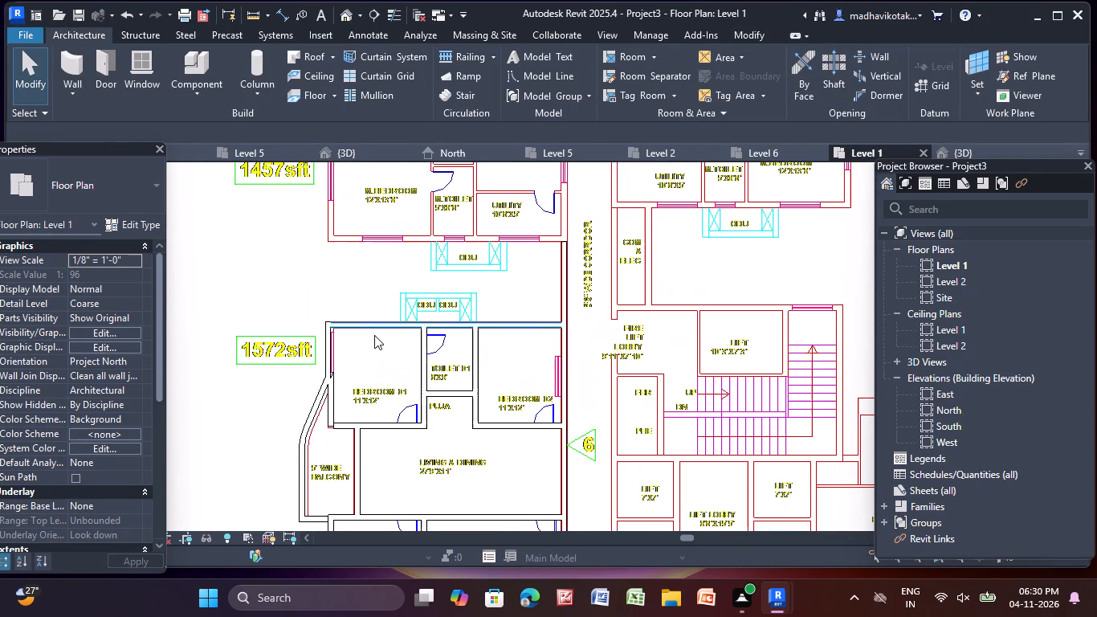
pyautogui.scroll(-1, 534, 334)
pyautogui.scroll(9, 534, 334)
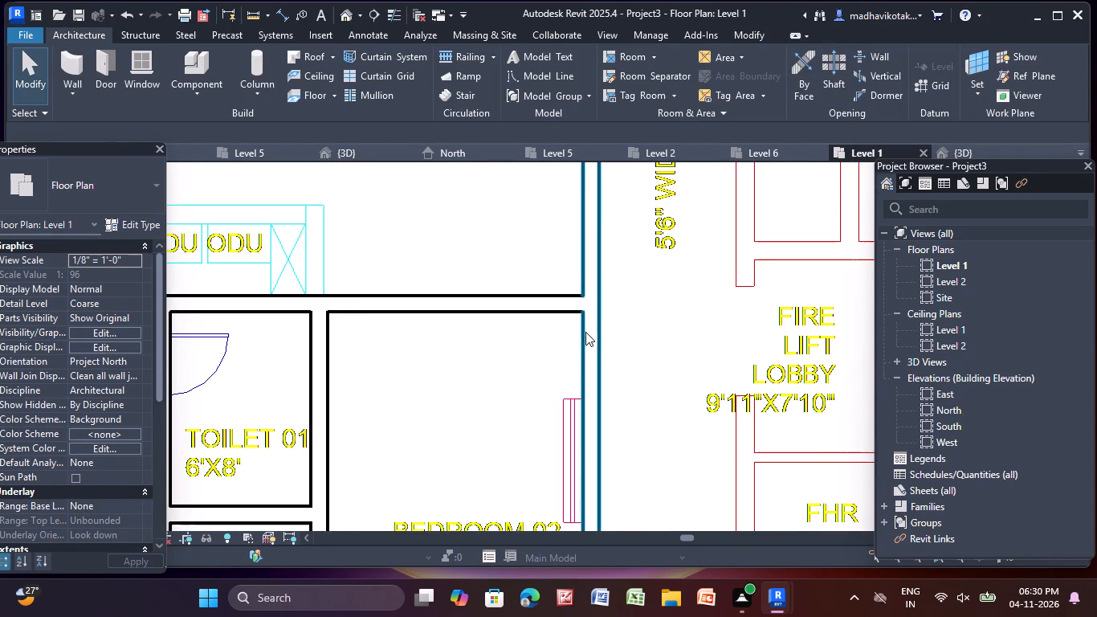
pyautogui.scroll(-7, 587, 327)
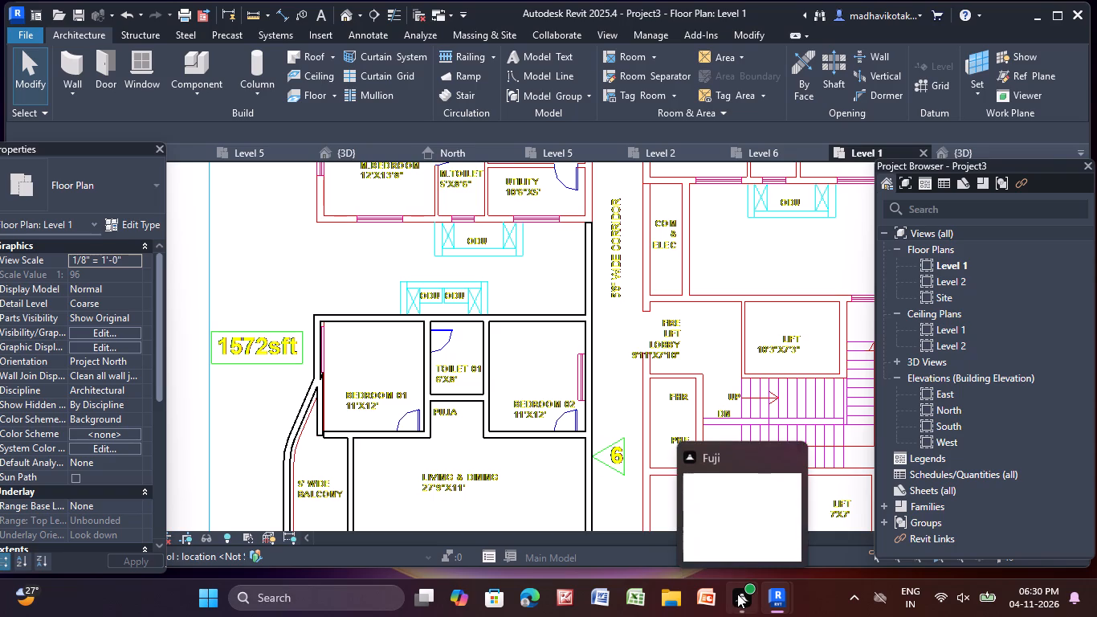
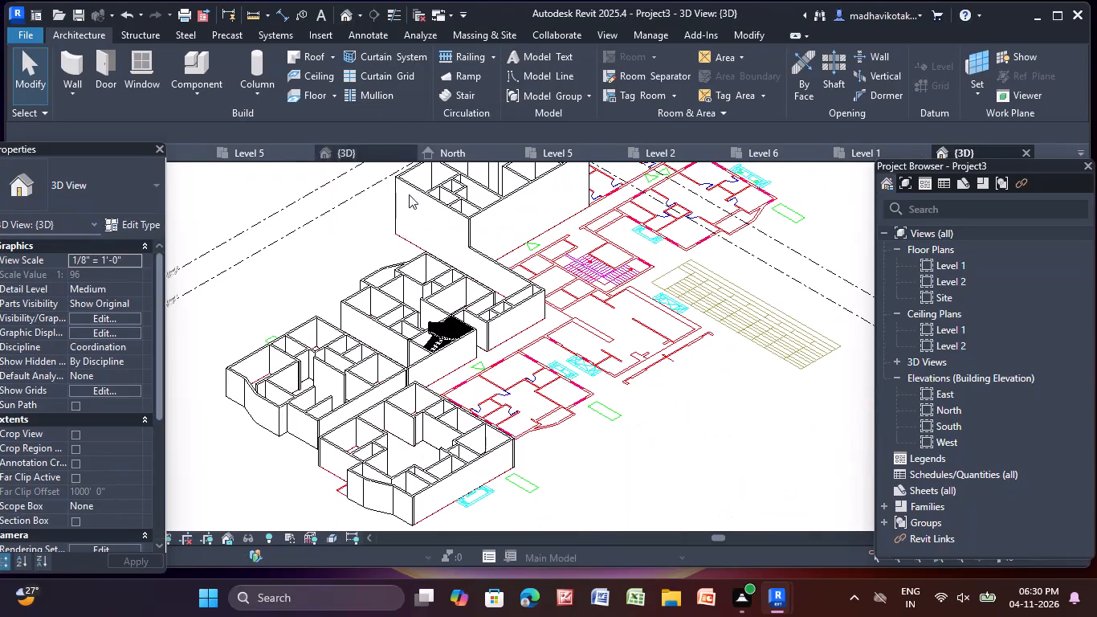
# In the 3D view, constrain the tall flat block's 29' 9" outer 9" wall up to Level 2.
pyautogui.moveTo(475, 313); pyautogui.dragTo(468, 368, button='middle')
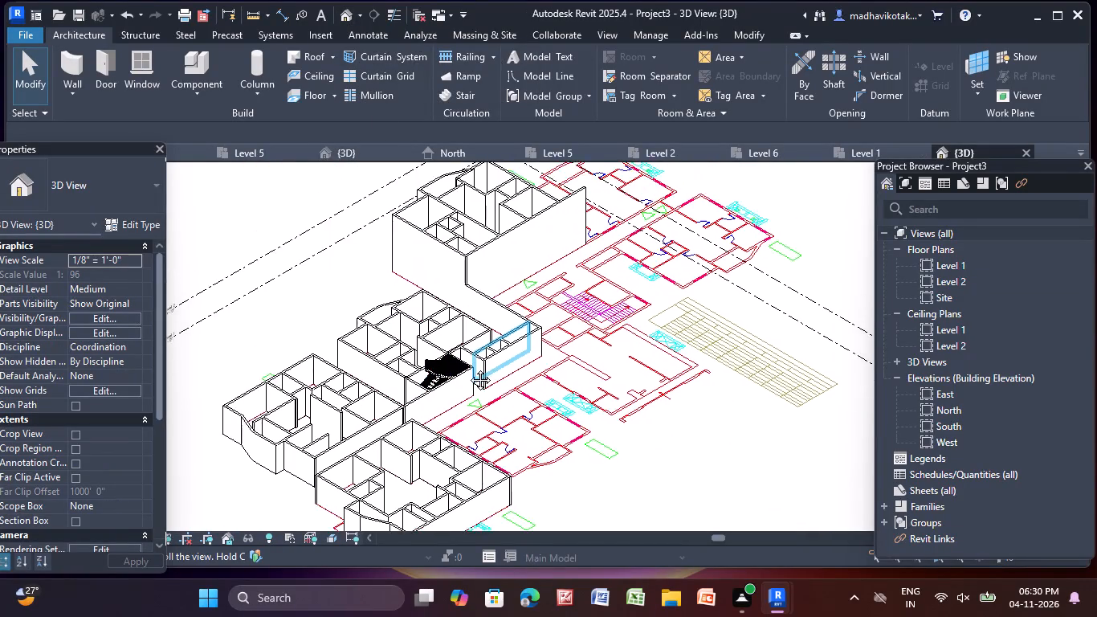
pyautogui.moveTo(468, 368); pyautogui.dragTo(491, 565, button='middle')
pyautogui.scroll(3, 484, 512)
pyautogui.click(466, 468)
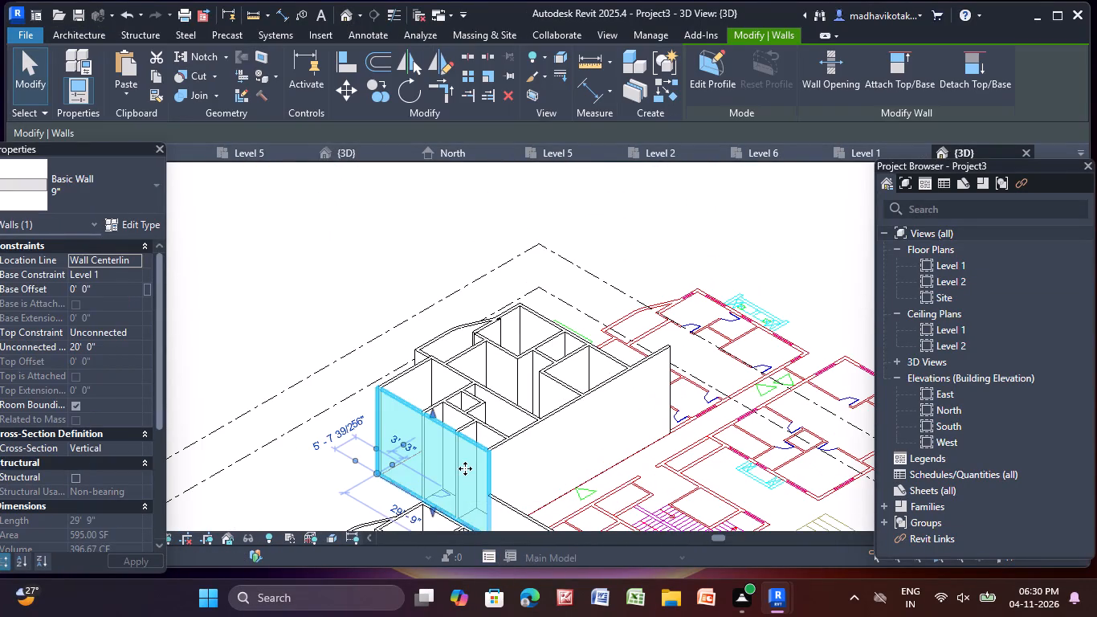
pyautogui.click(112, 345)
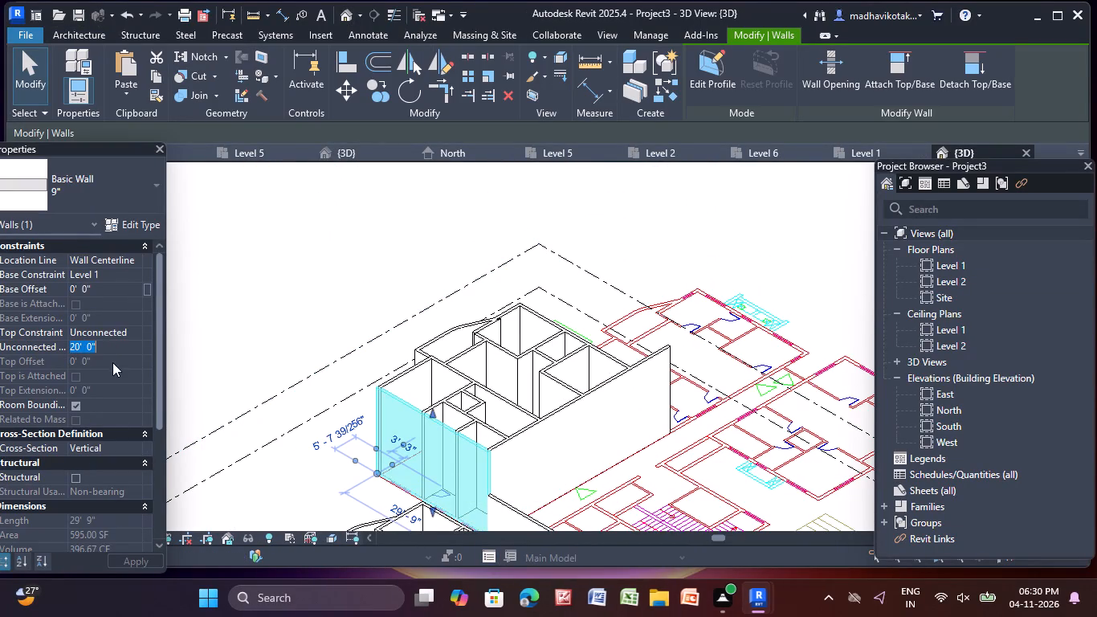
pyautogui.click(134, 342)
pyautogui.click(137, 332)
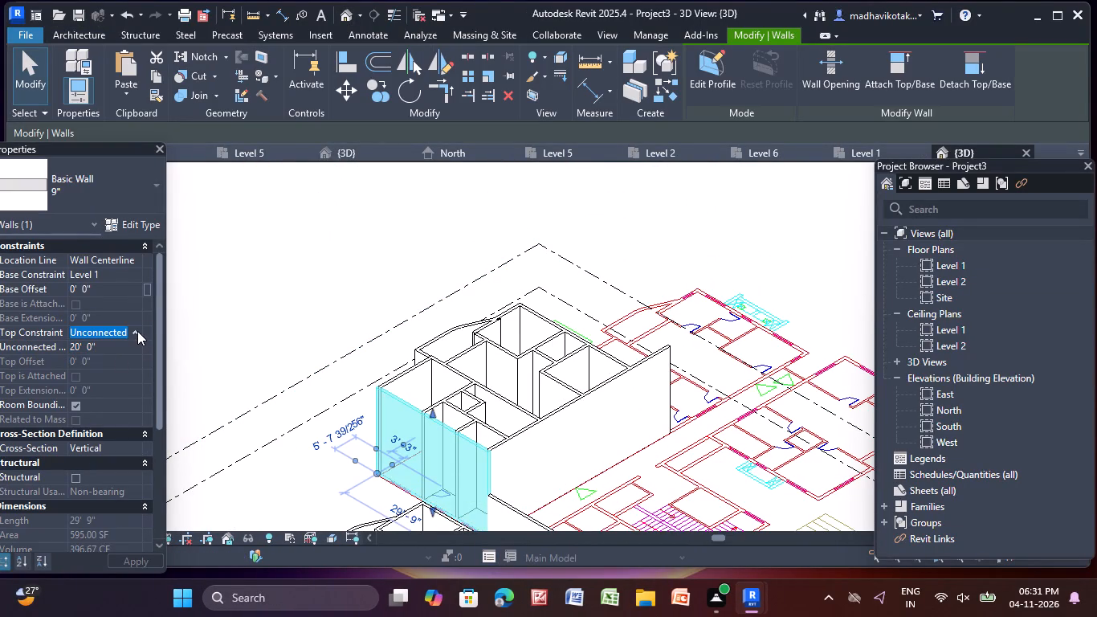
pyautogui.click(139, 366)
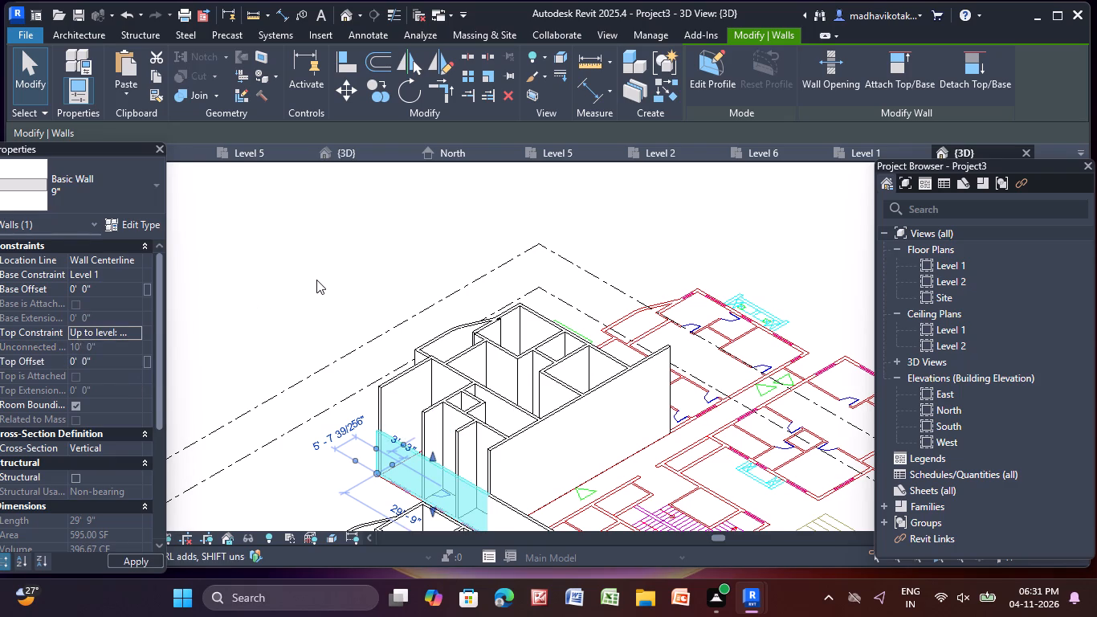
pyautogui.click(316, 280)
# Constrain the tall flat's two 9" outer walls, the 14' one beside the lowered wall and the 48' 4 1/2" one, up to Level 2.
pyautogui.click(410, 387)
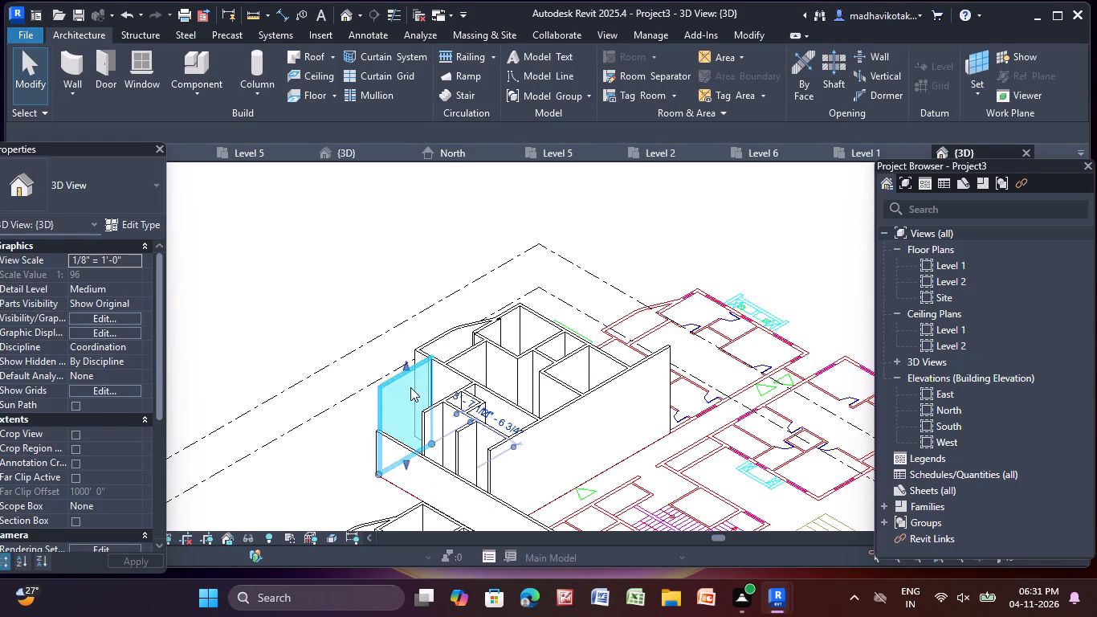
pyautogui.click(138, 329)
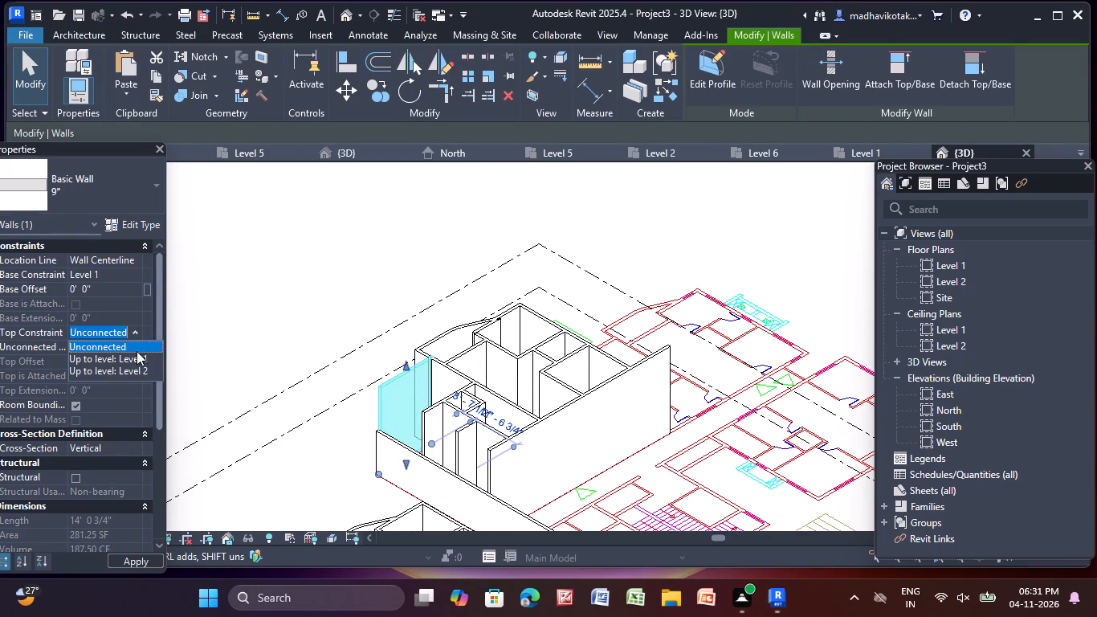
pyautogui.click(130, 372)
pyautogui.click(343, 305)
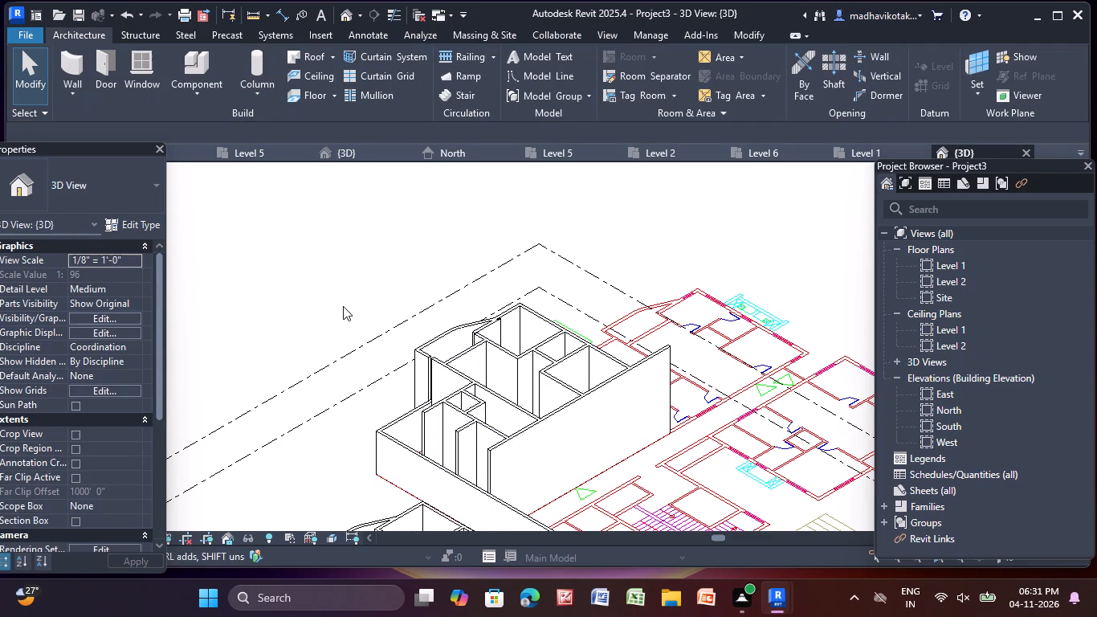
pyautogui.click(539, 464)
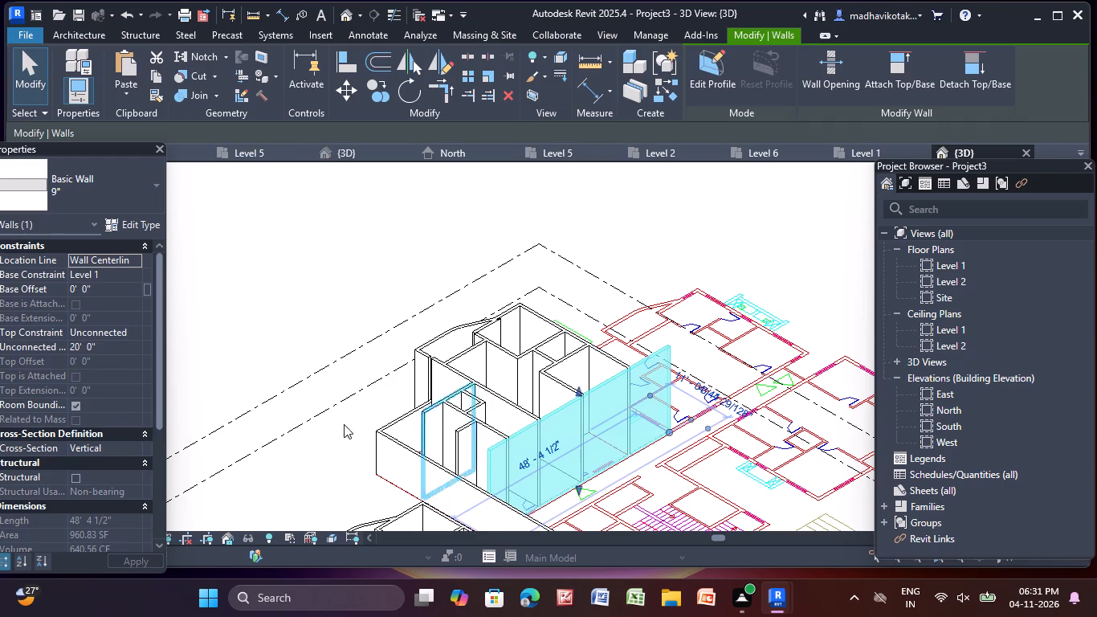
pyautogui.moveTo(136, 330); pyautogui.dragTo(132, 349)
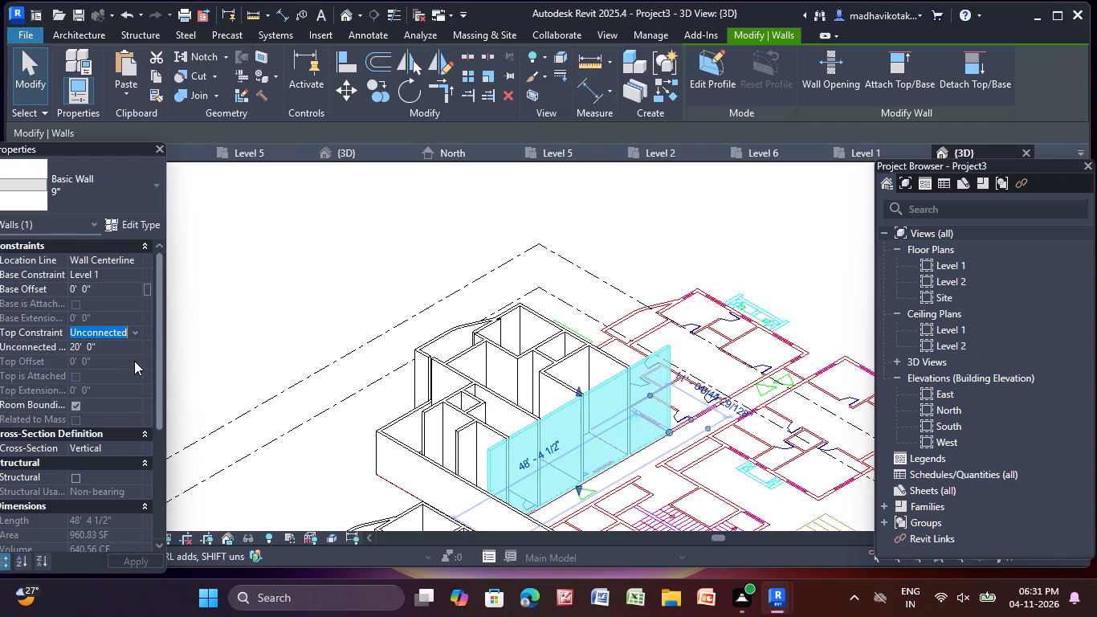
pyautogui.click(136, 333)
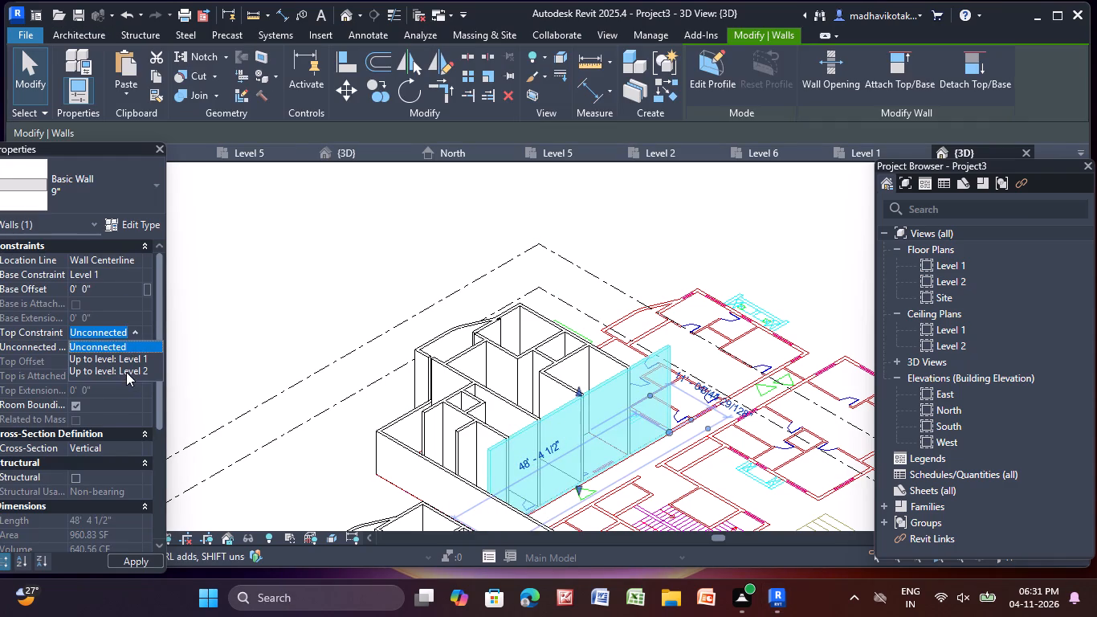
pyautogui.click(126, 372)
pyautogui.click(288, 314)
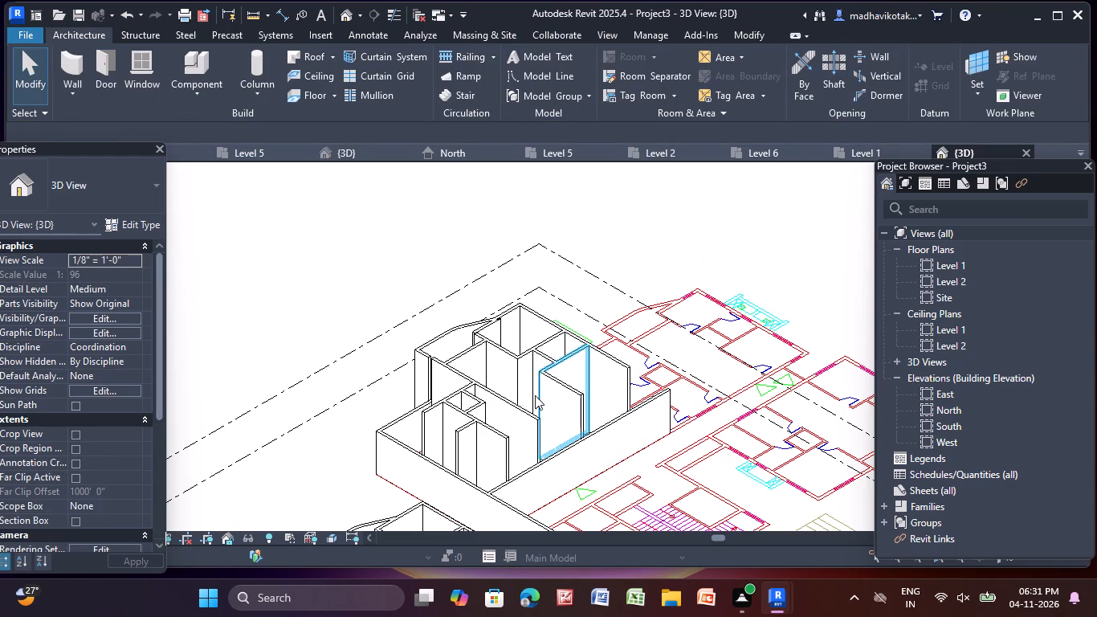
# Constrain the 12' 6 3/4" long 4.5" p partition and the 29' long 9" w inner wall up to Level 2.
pyautogui.click(545, 396)
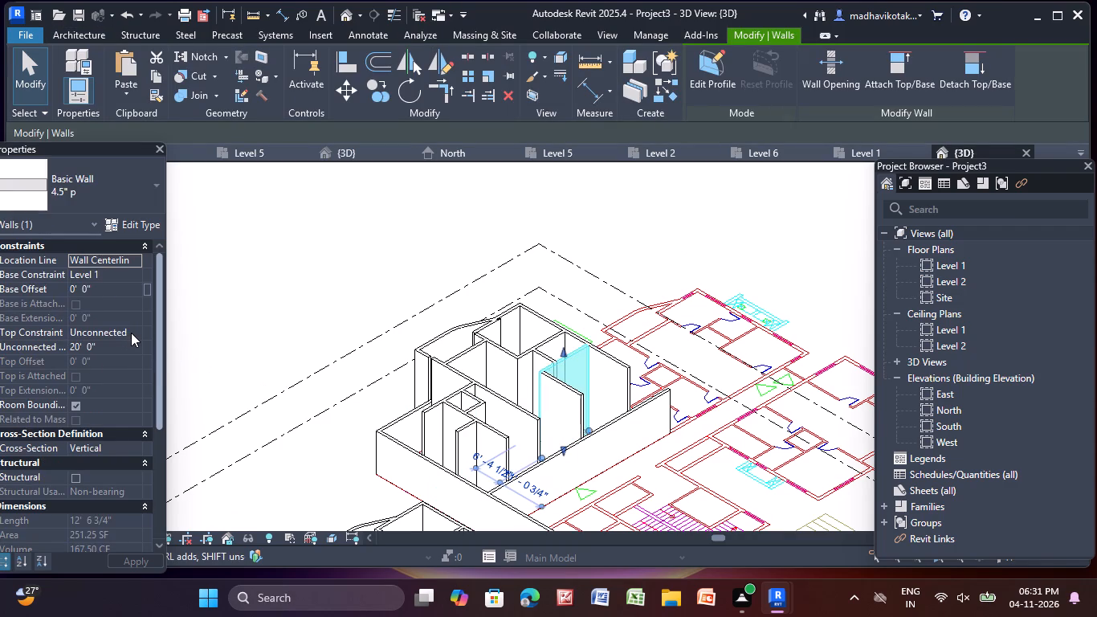
pyautogui.click(131, 333)
pyautogui.click(125, 372)
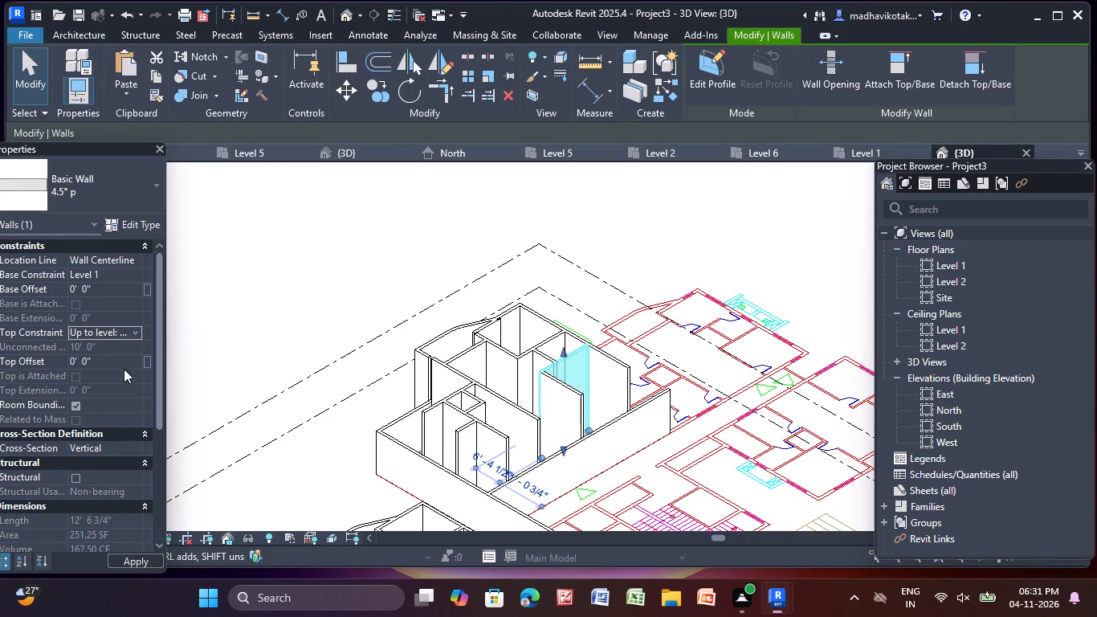
pyautogui.click(247, 312)
pyautogui.click(525, 428)
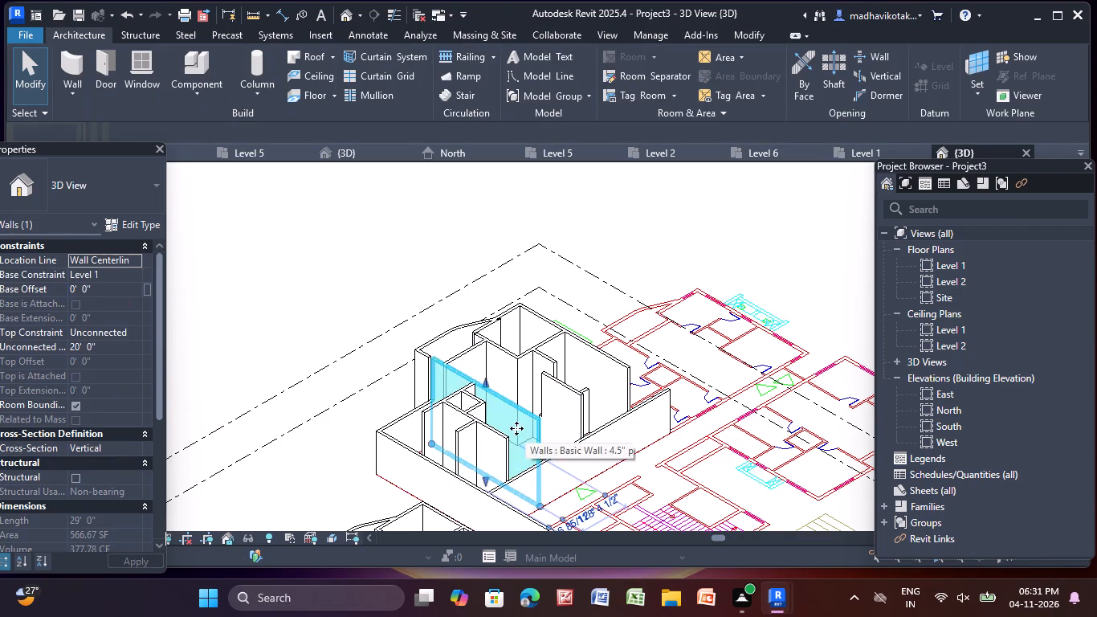
pyautogui.click(139, 332)
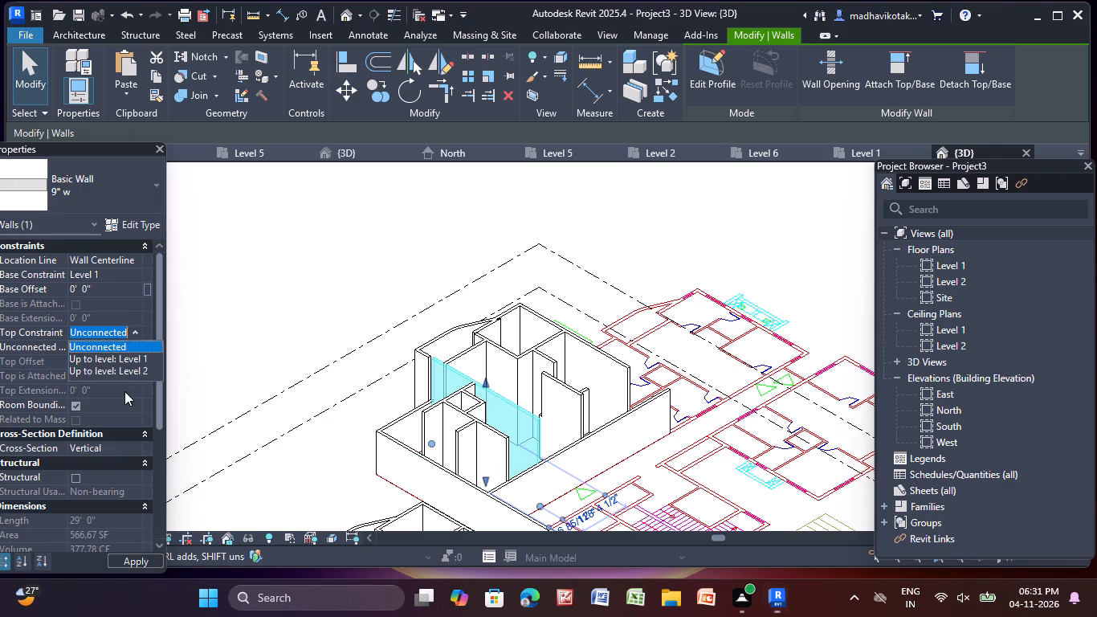
pyautogui.click(128, 375)
pyautogui.click(258, 292)
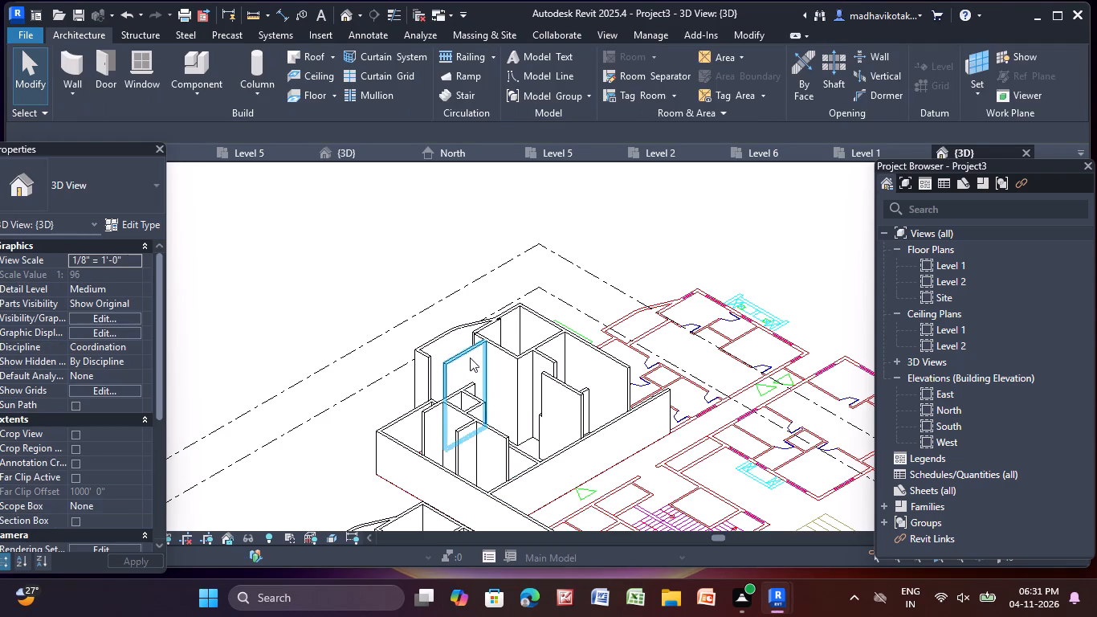
# Constrain the 8' 8" long 9" outer wall and the adjoining short 3' 3" long 9" wall up to Level 2.
pyautogui.scroll(8, 447, 338)
pyautogui.click(429, 345)
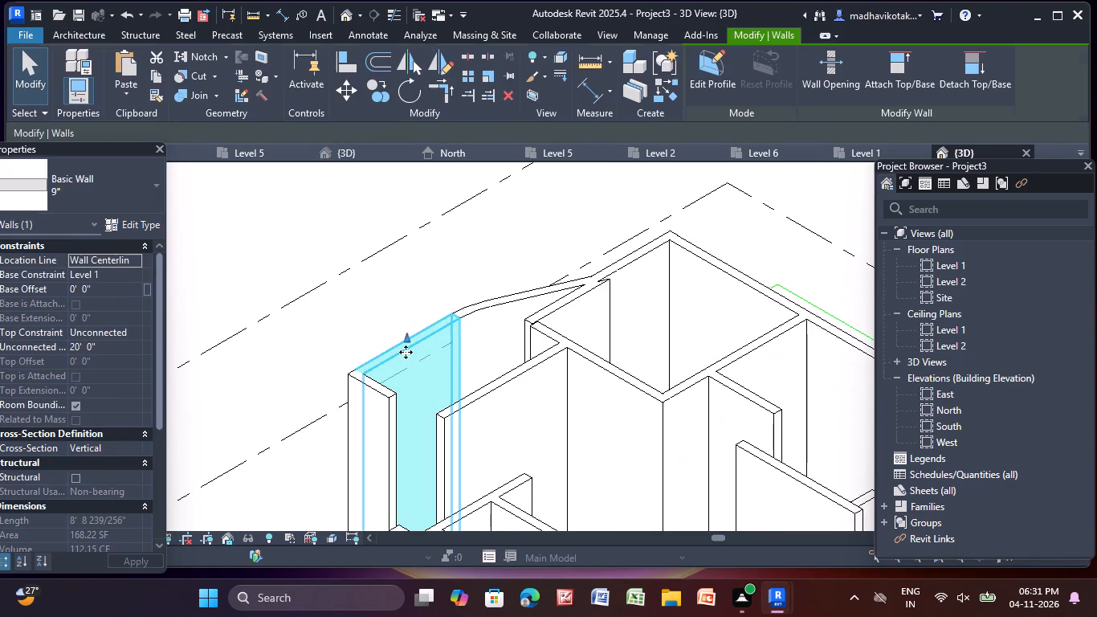
pyautogui.scroll(-3, 304, 362)
pyautogui.moveTo(345, 243); pyautogui.dragTo(341, 135, button='middle')
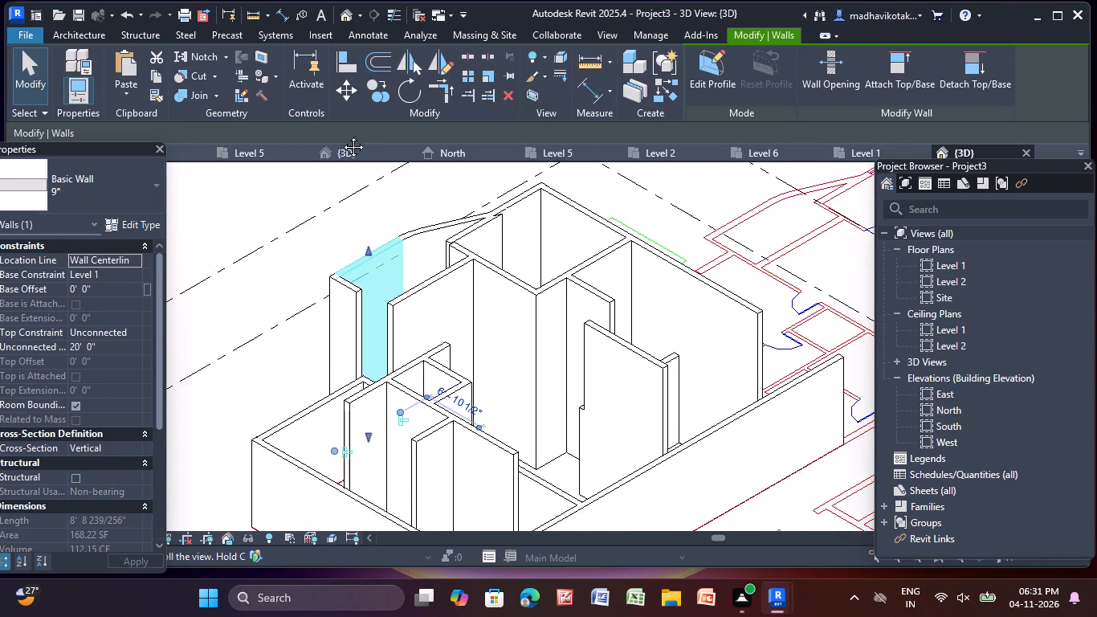
pyautogui.moveTo(341, 135); pyautogui.dragTo(342, 99, button='middle')
pyautogui.click(134, 334)
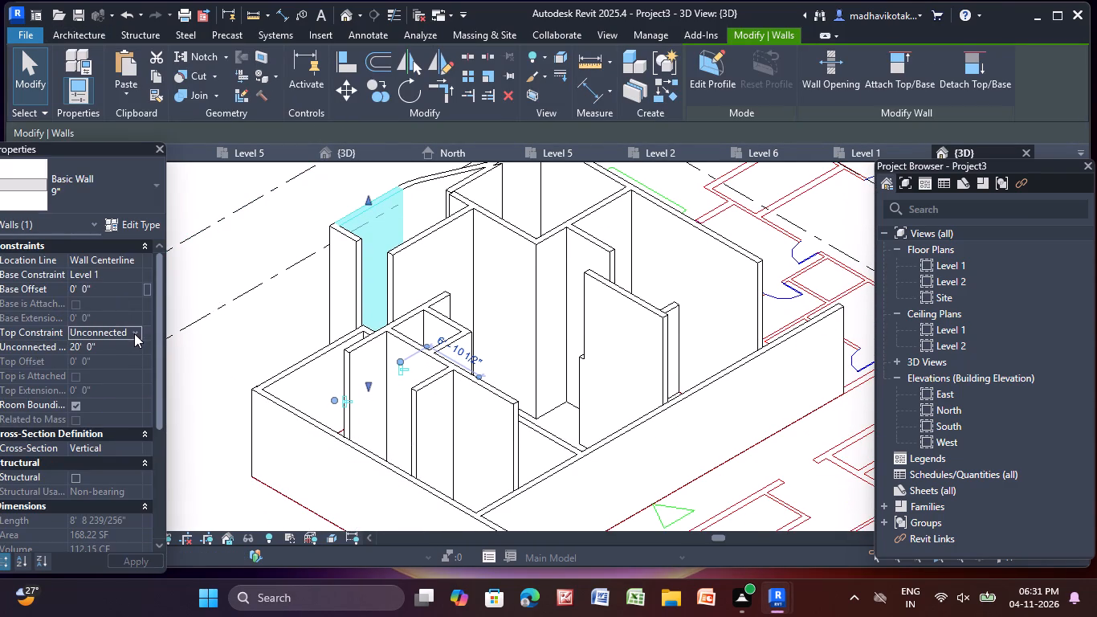
pyautogui.click(131, 370)
pyautogui.click(205, 292)
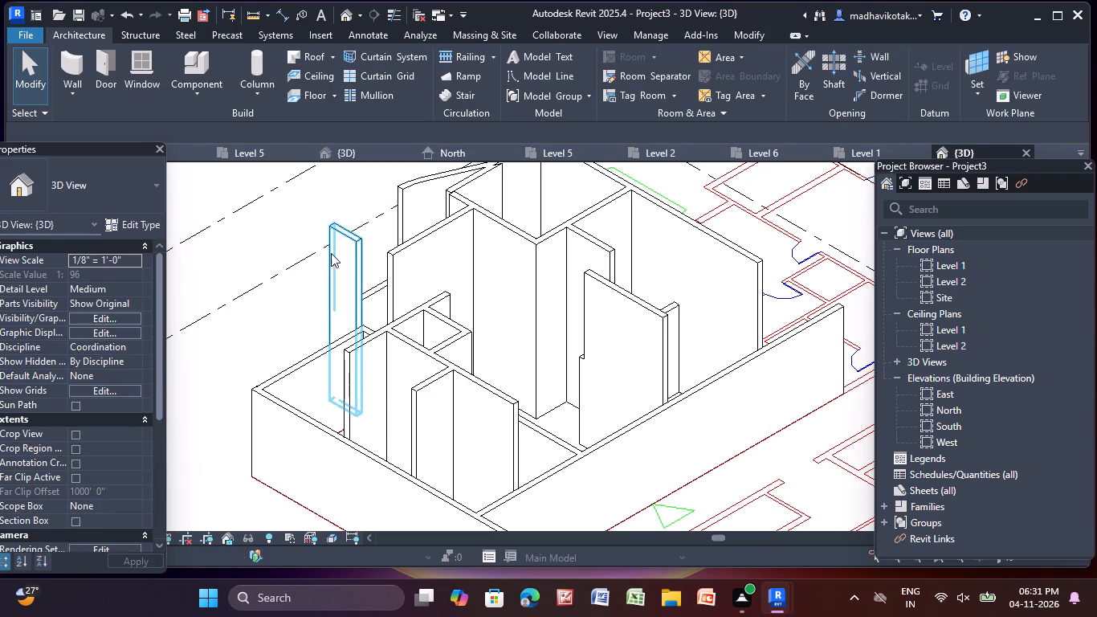
pyautogui.click(338, 251)
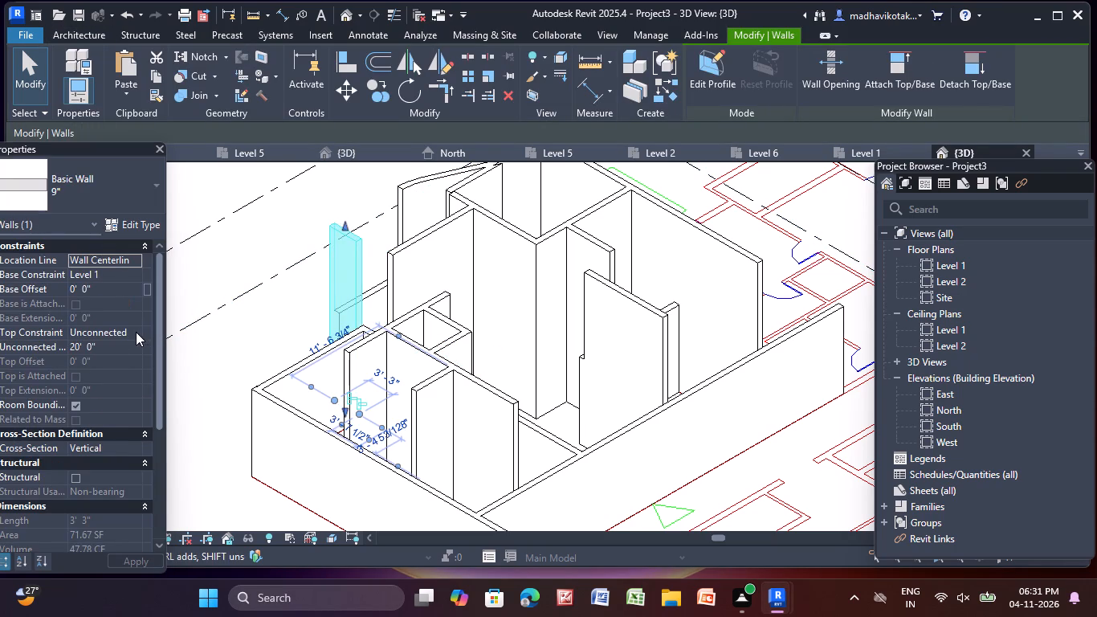
pyautogui.click(135, 332)
pyautogui.click(122, 371)
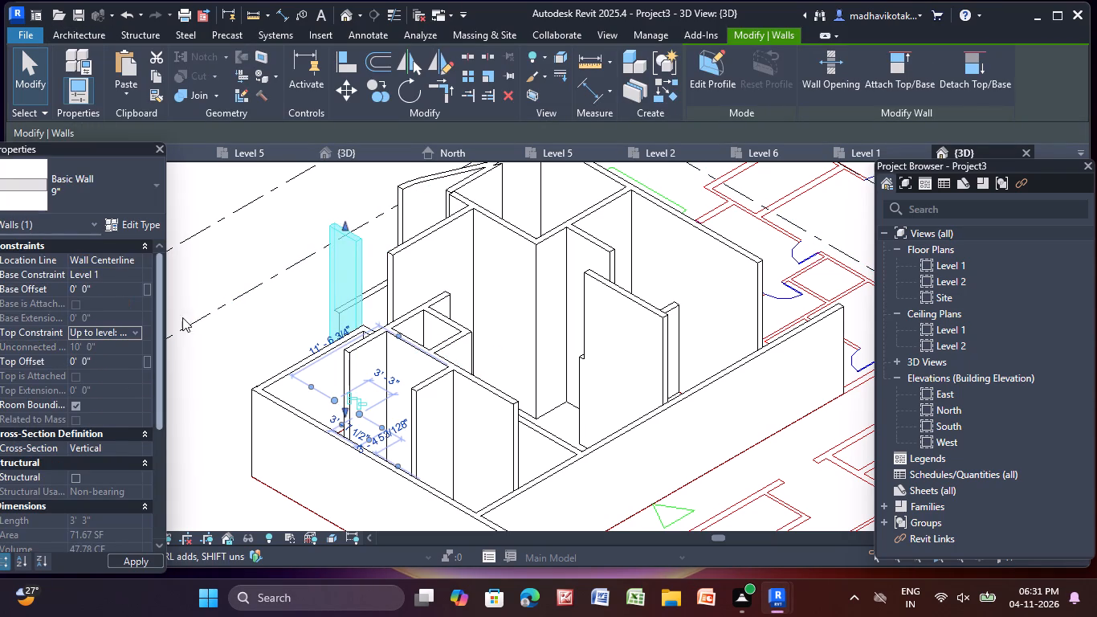
pyautogui.click(228, 273)
# Constrain the two adjoining 9" w inner walls, 11' 4 1/2" and 11' 2 1/2" long, up to Level 2.
pyautogui.click(468, 272)
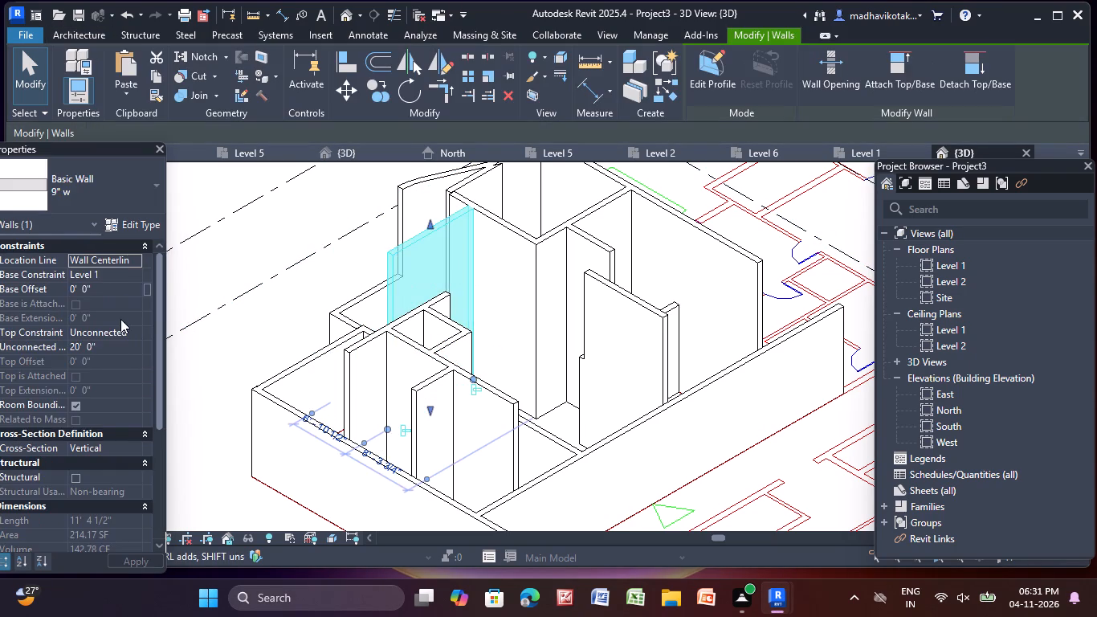
pyautogui.click(136, 333)
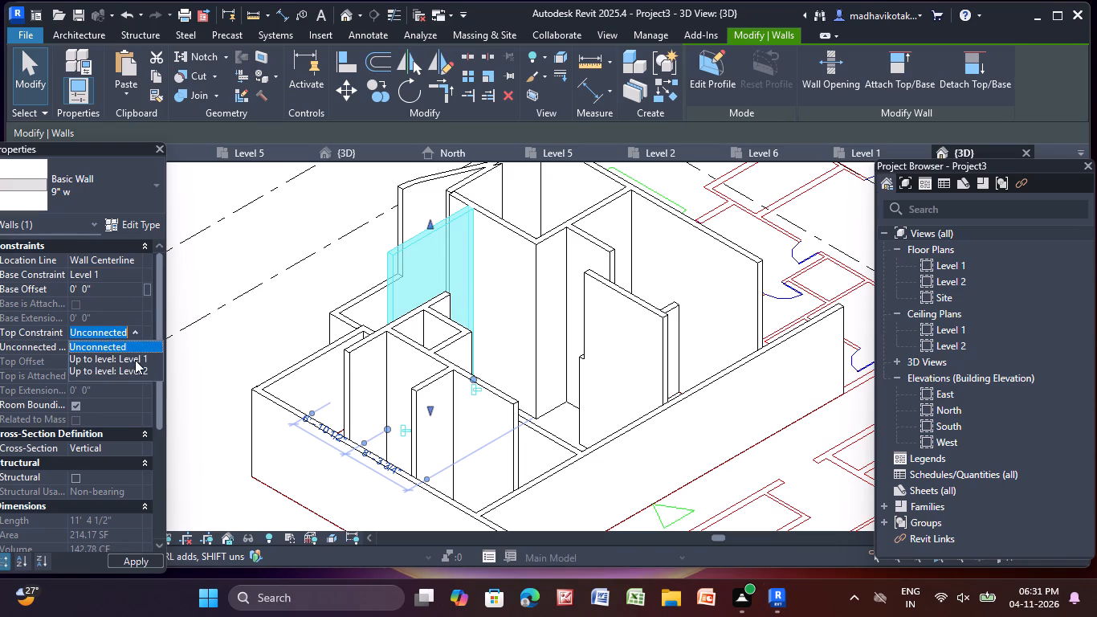
pyautogui.click(133, 369)
pyautogui.click(234, 259)
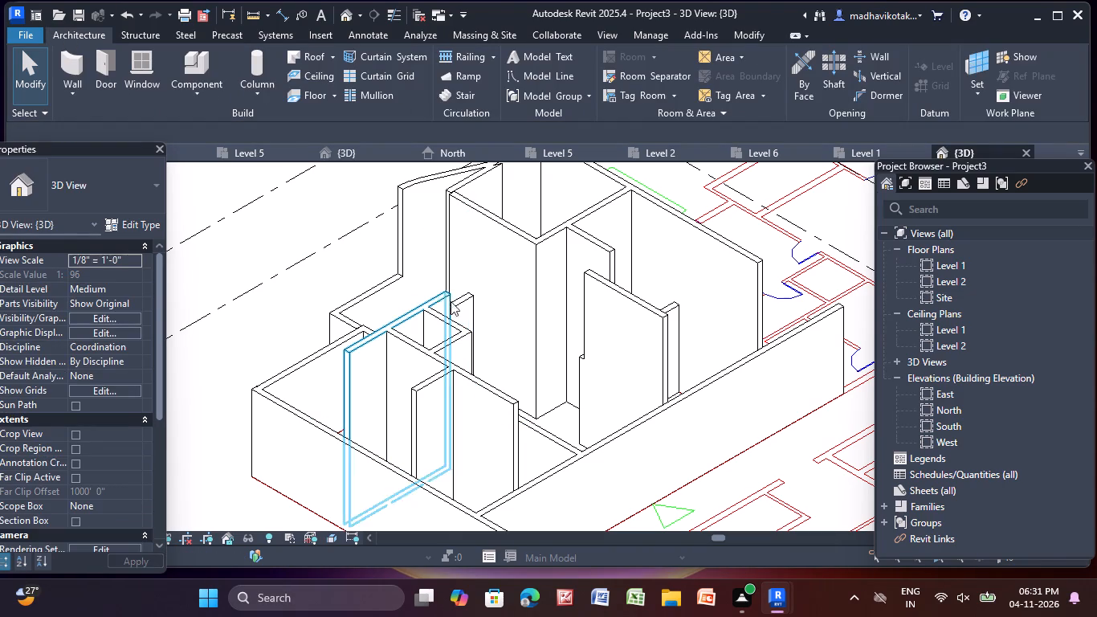
pyautogui.click(492, 290)
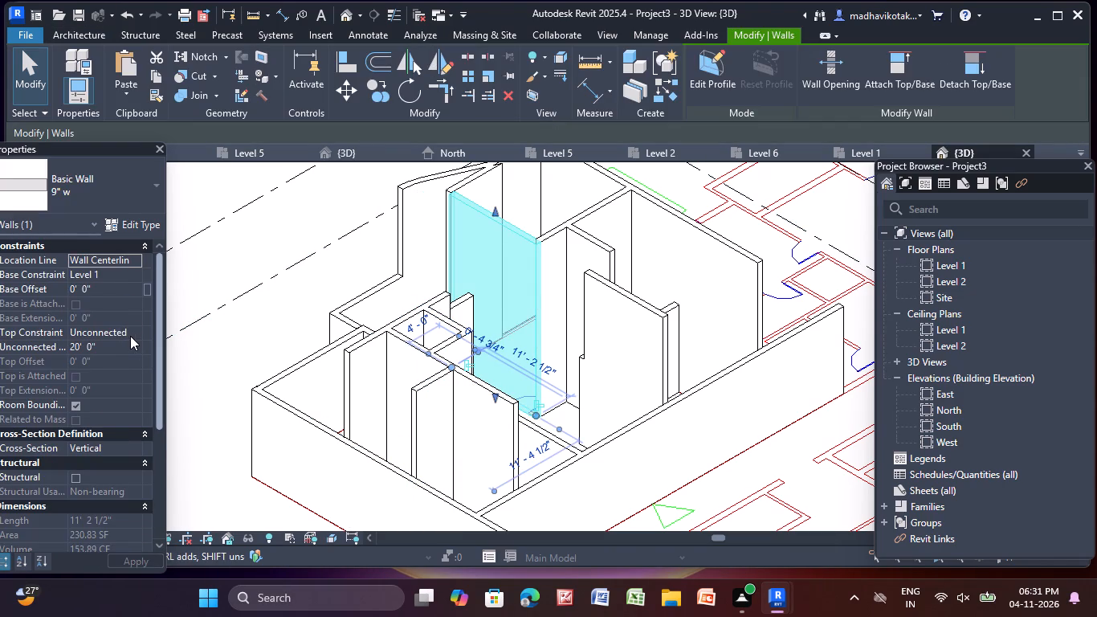
pyautogui.click(128, 335)
pyautogui.click(137, 334)
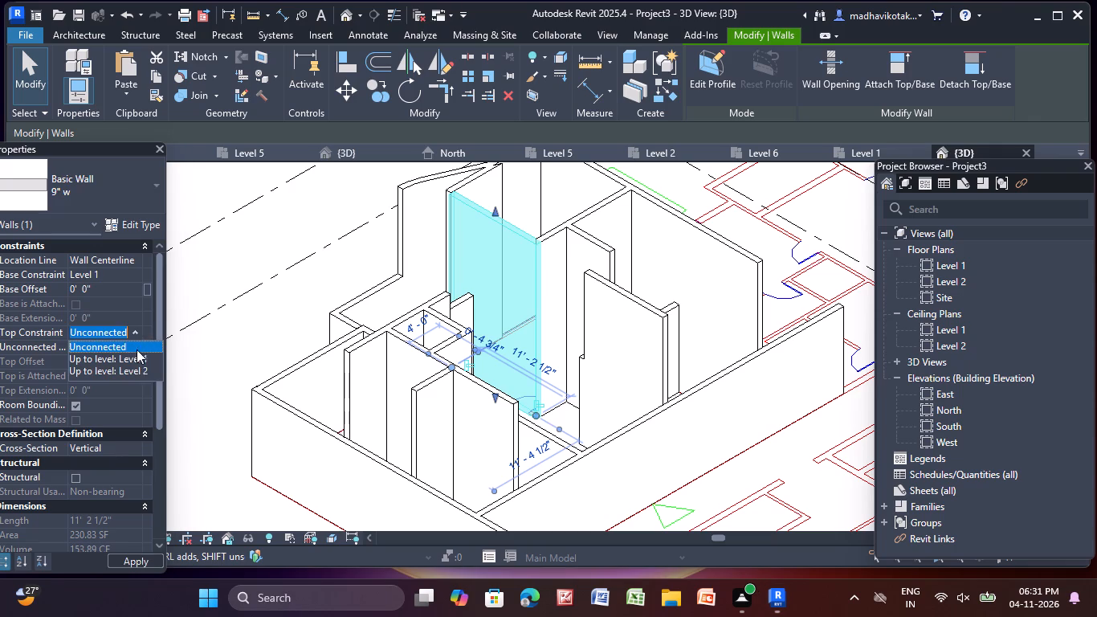
pyautogui.click(136, 375)
pyautogui.click(225, 260)
# Constrain the 6' 10" long 9" wall and the slanted 7' 10" long 9" outer wall beside it up to Level 2.
pyautogui.scroll(-2, 304, 269)
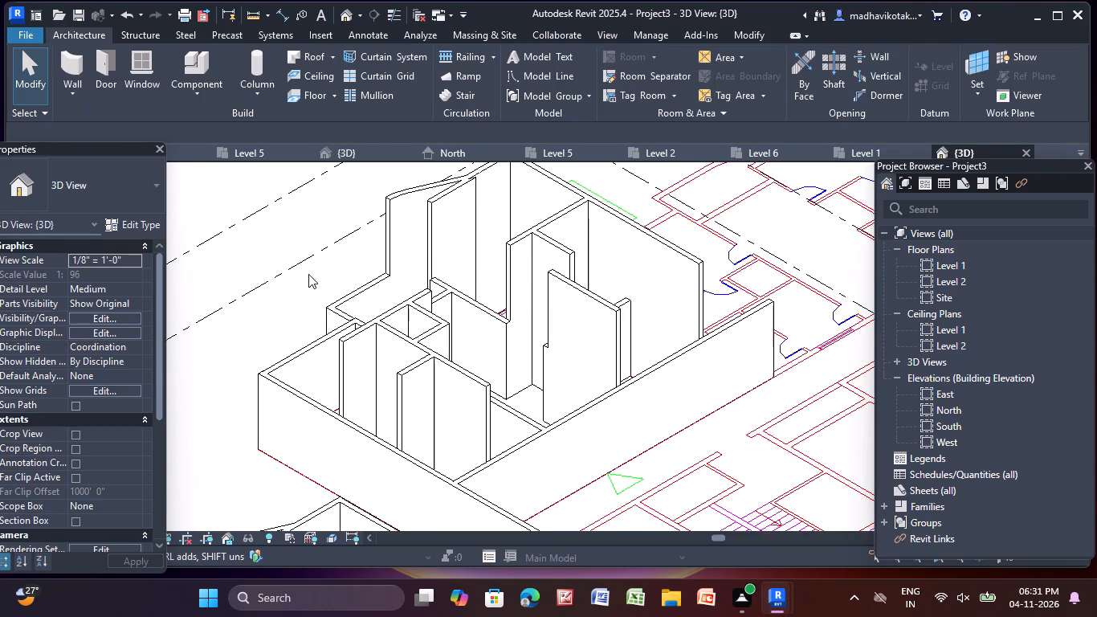
pyautogui.moveTo(308, 328); pyautogui.dragTo(291, 392, button='middle')
pyautogui.scroll(3, 418, 312)
pyautogui.click(413, 311)
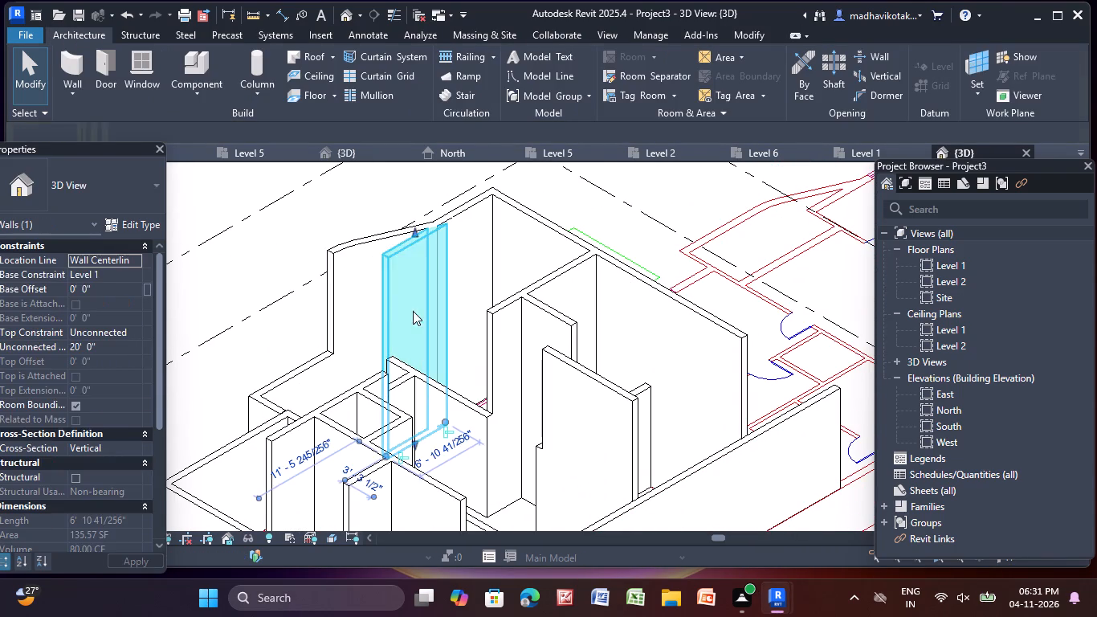
pyautogui.click(133, 333)
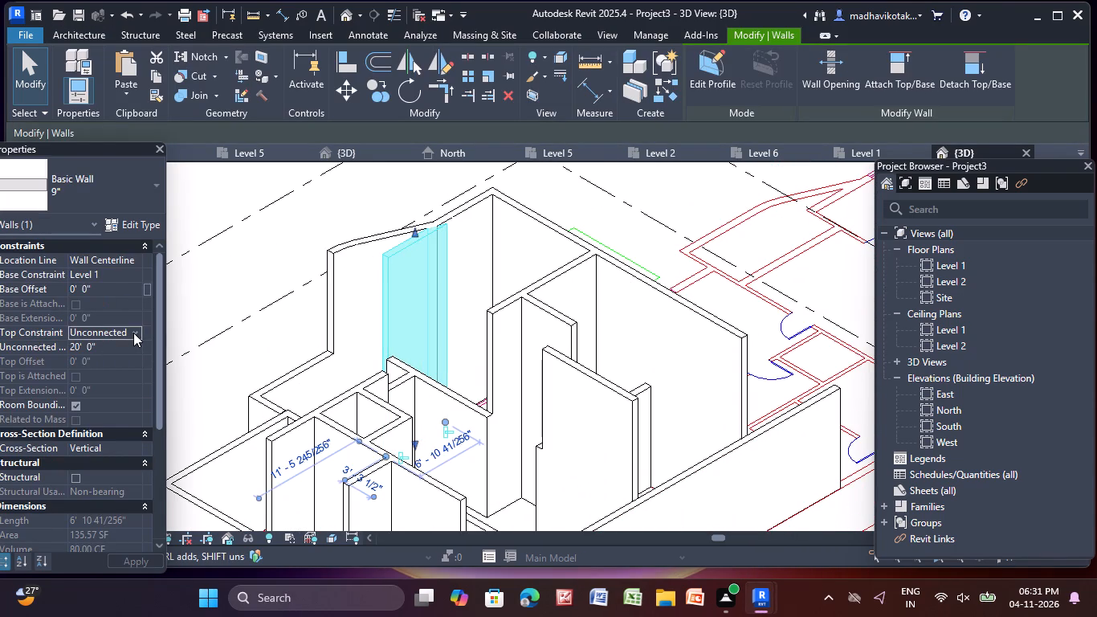
pyautogui.click(141, 370)
pyautogui.click(247, 282)
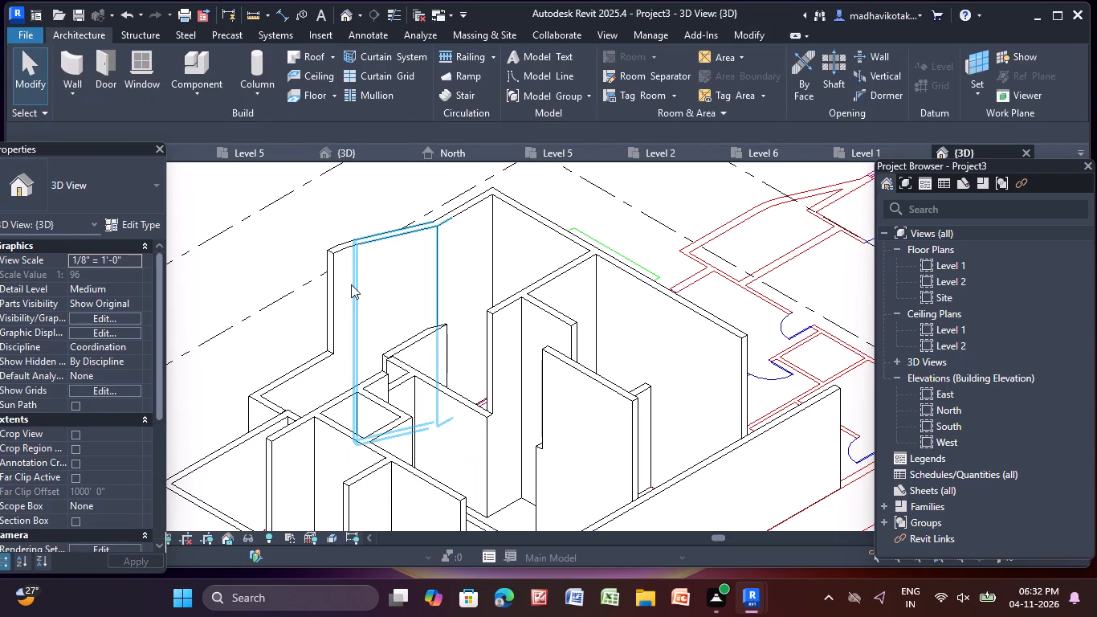
pyautogui.click(351, 284)
pyautogui.click(135, 334)
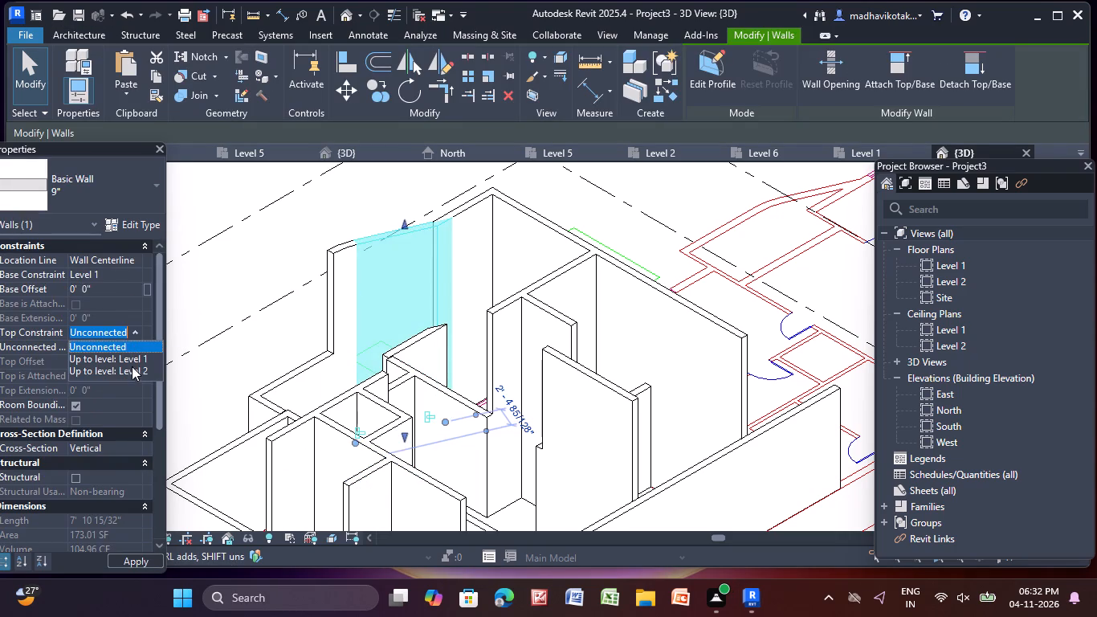
pyautogui.click(131, 371)
pyautogui.click(232, 268)
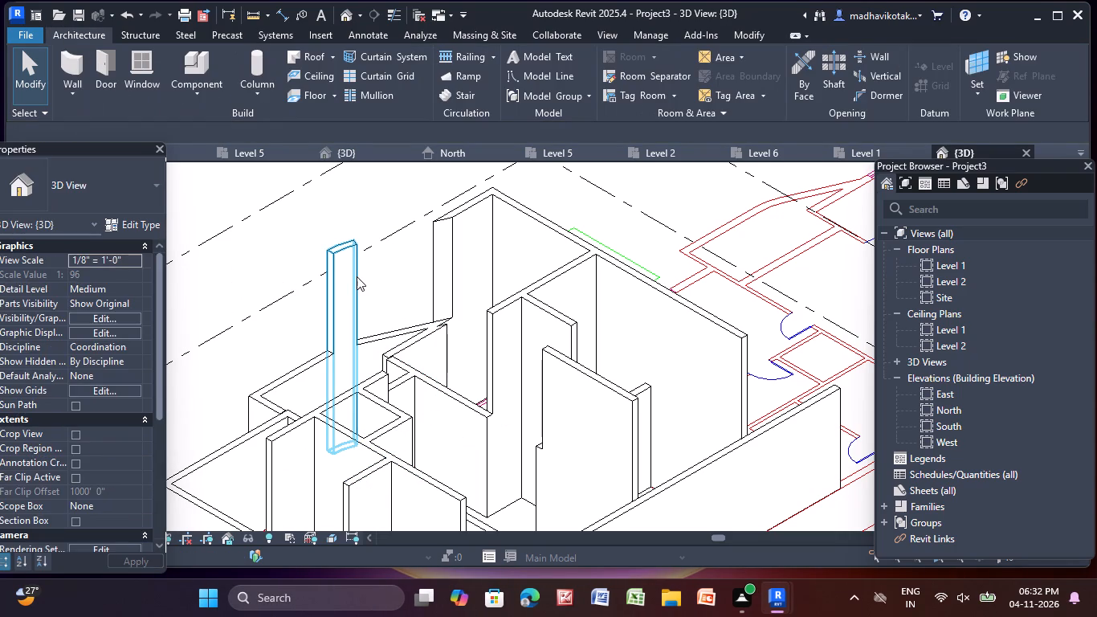
# Constrain the short 2' 5" long 9" outer wall and the adjoining 6' 11" long 9" wall up to Level 2.
pyautogui.click(347, 278)
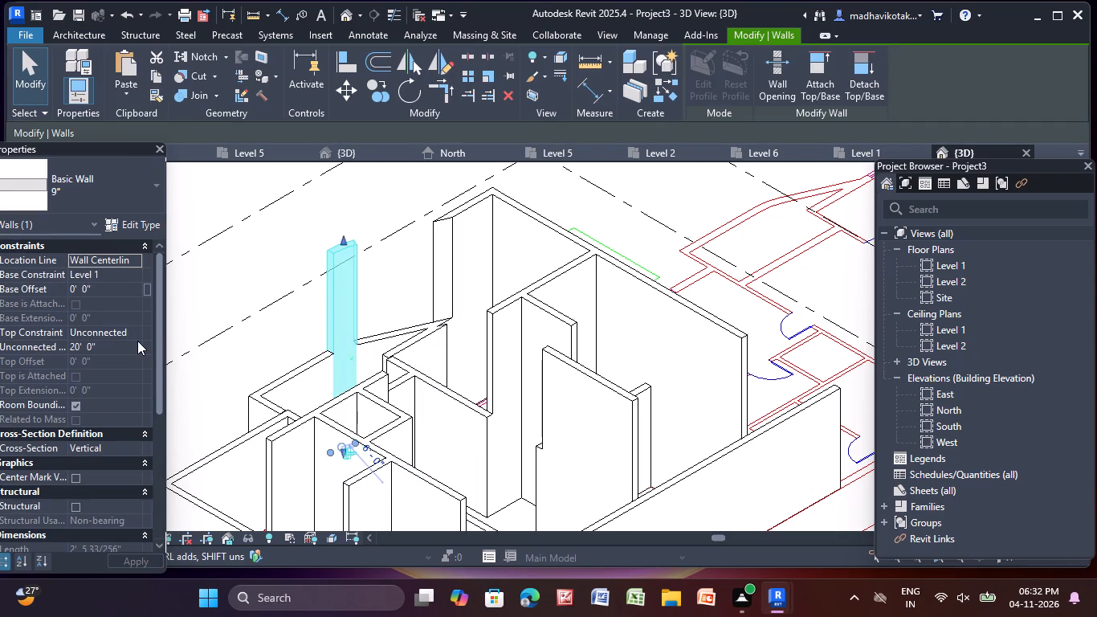
pyautogui.click(137, 334)
pyautogui.click(131, 374)
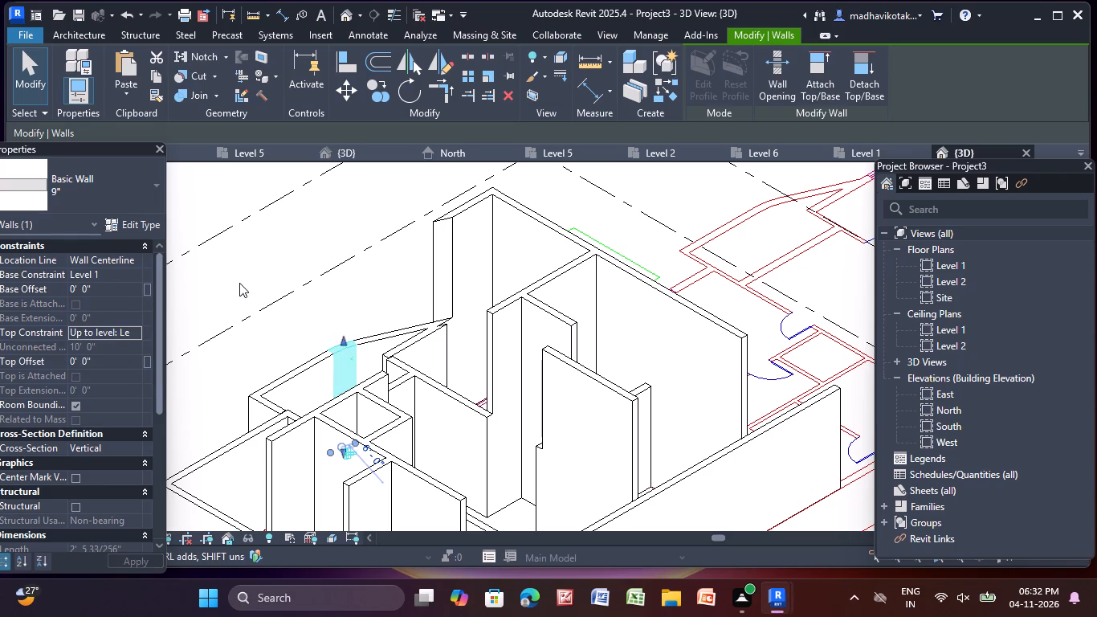
pyautogui.click(239, 283)
pyautogui.click(438, 253)
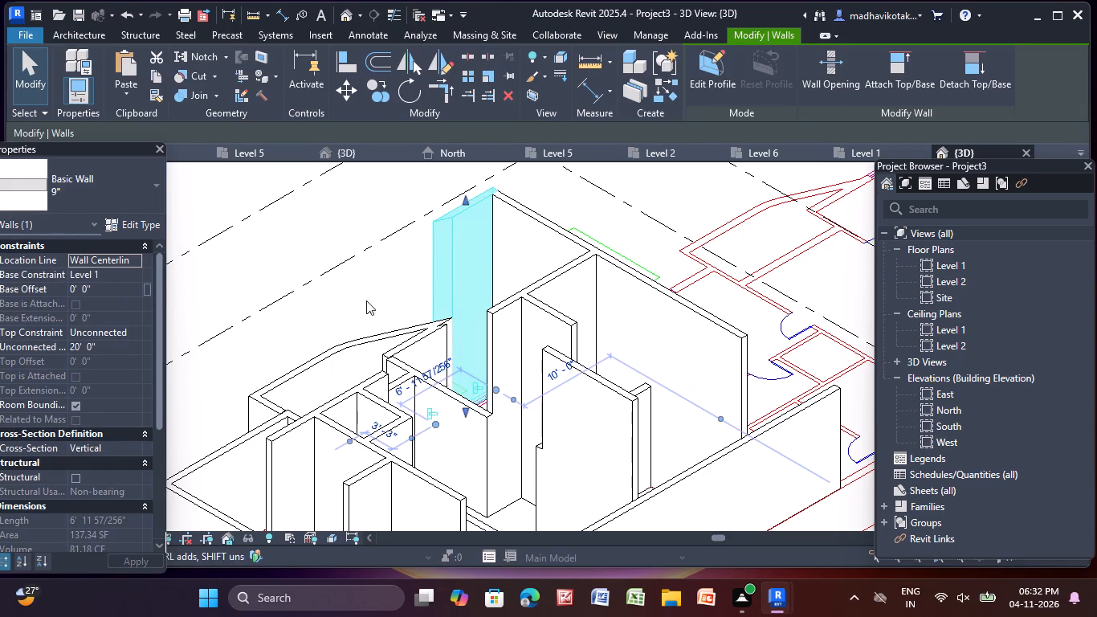
pyautogui.click(136, 332)
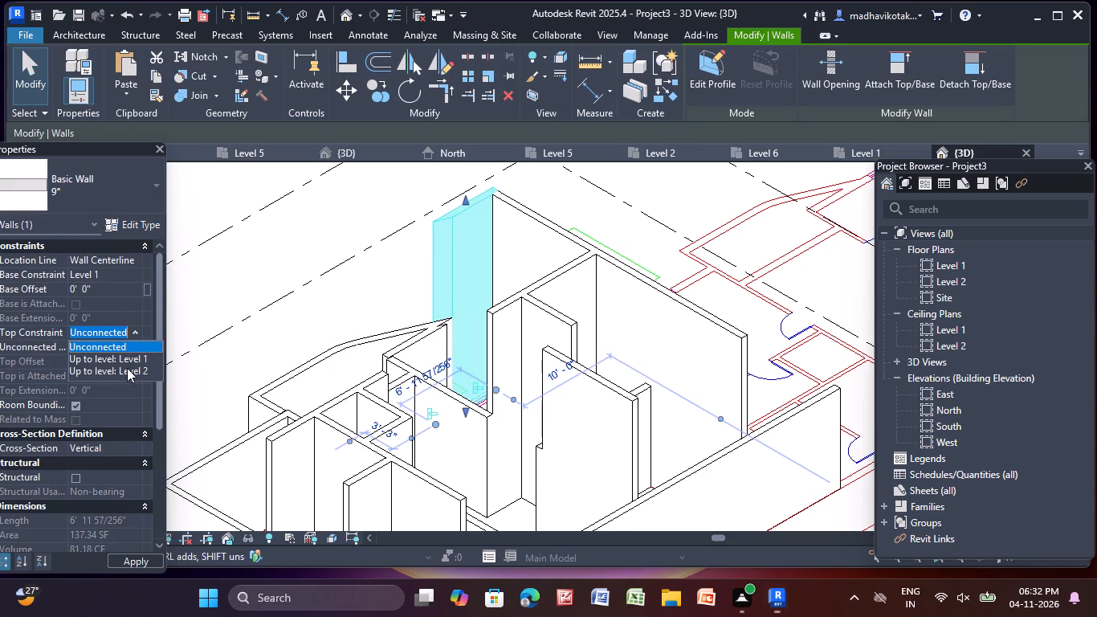
pyautogui.click(124, 372)
pyautogui.click(252, 268)
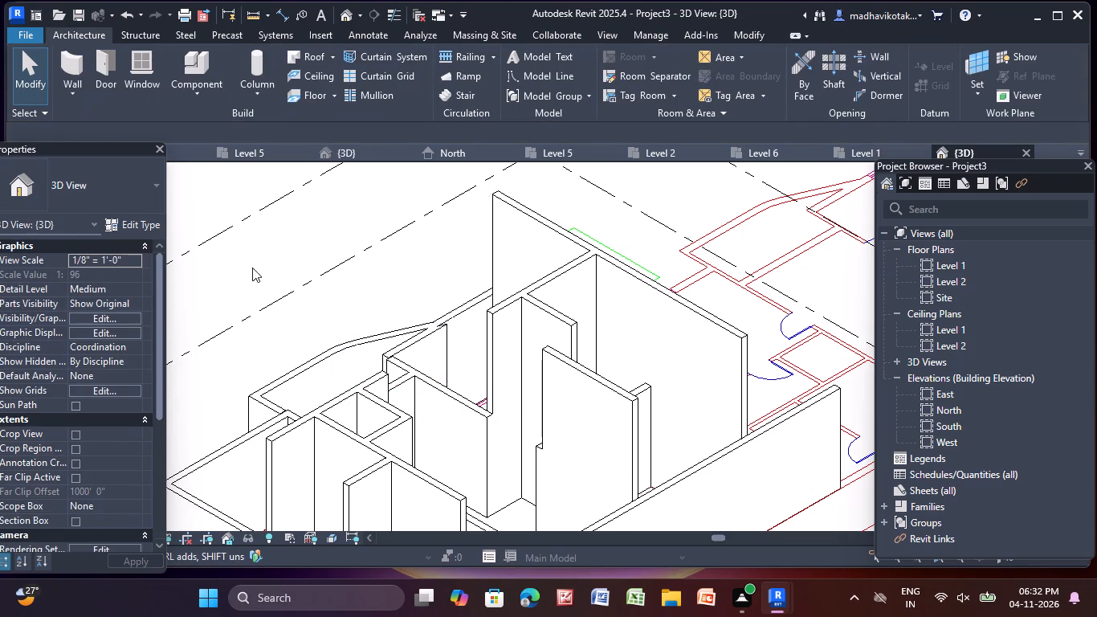
# Constrain the 29' 4 1/2" long 9" outer wall and the 11' 0 3/4" long 4.5" p partition up to Level 2.
pyautogui.click(491, 248)
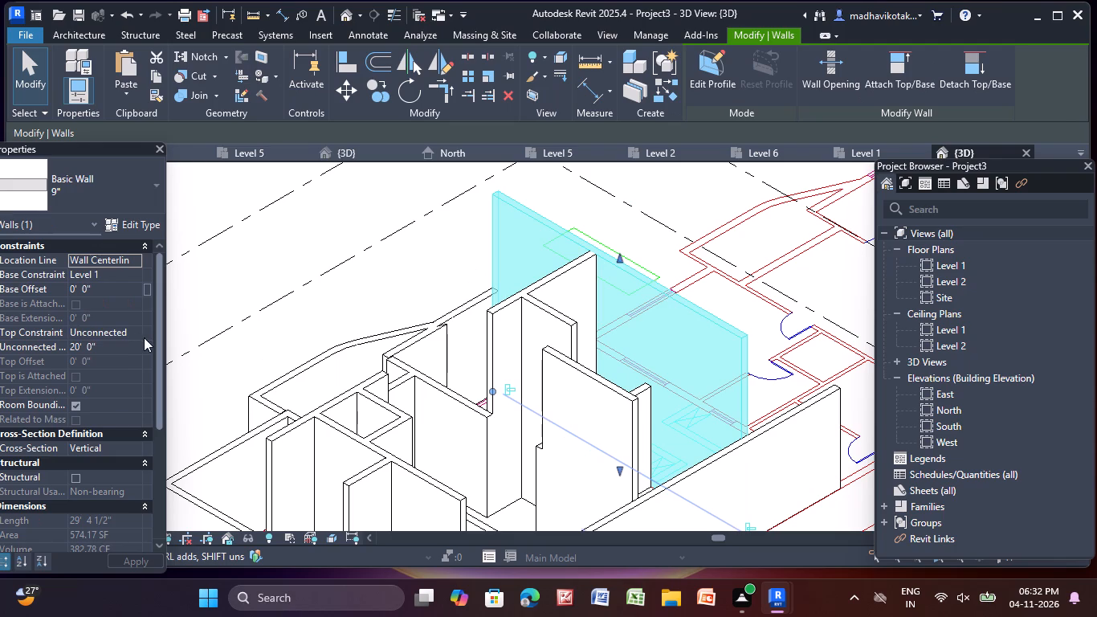
pyautogui.click(135, 334)
pyautogui.click(127, 369)
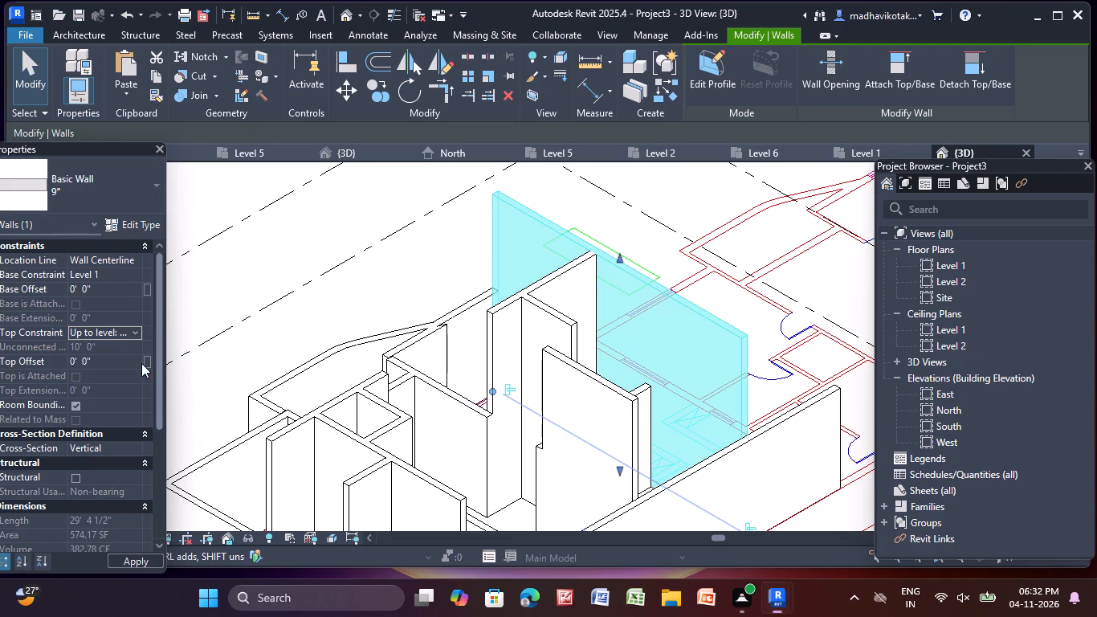
pyautogui.click(261, 268)
pyautogui.click(577, 396)
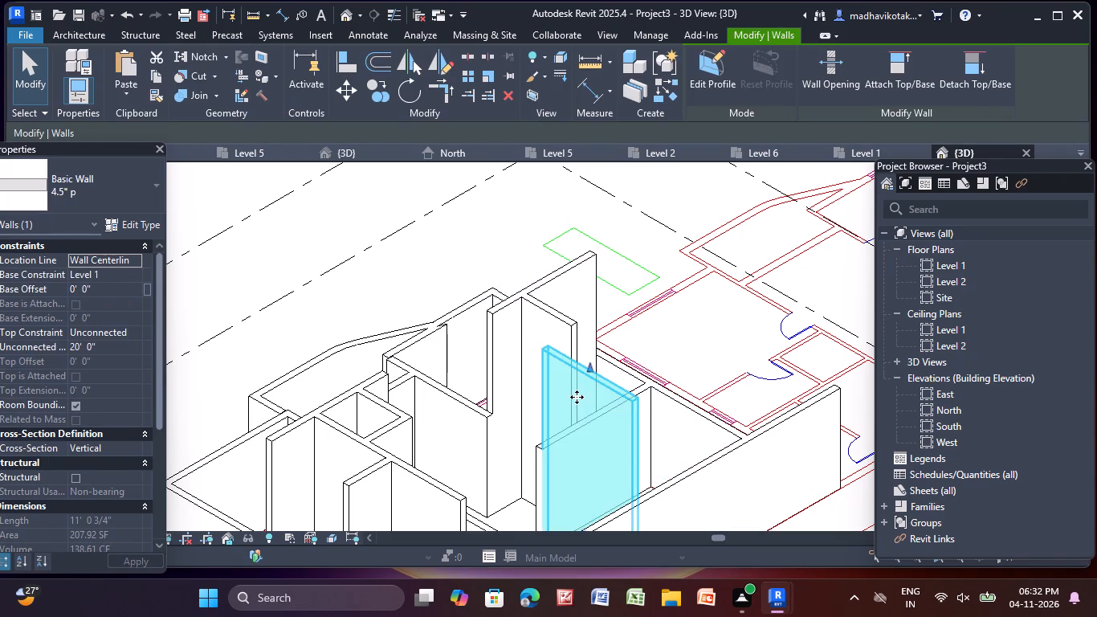
pyautogui.moveTo(576, 395); pyautogui.dragTo(548, 291, button='middle')
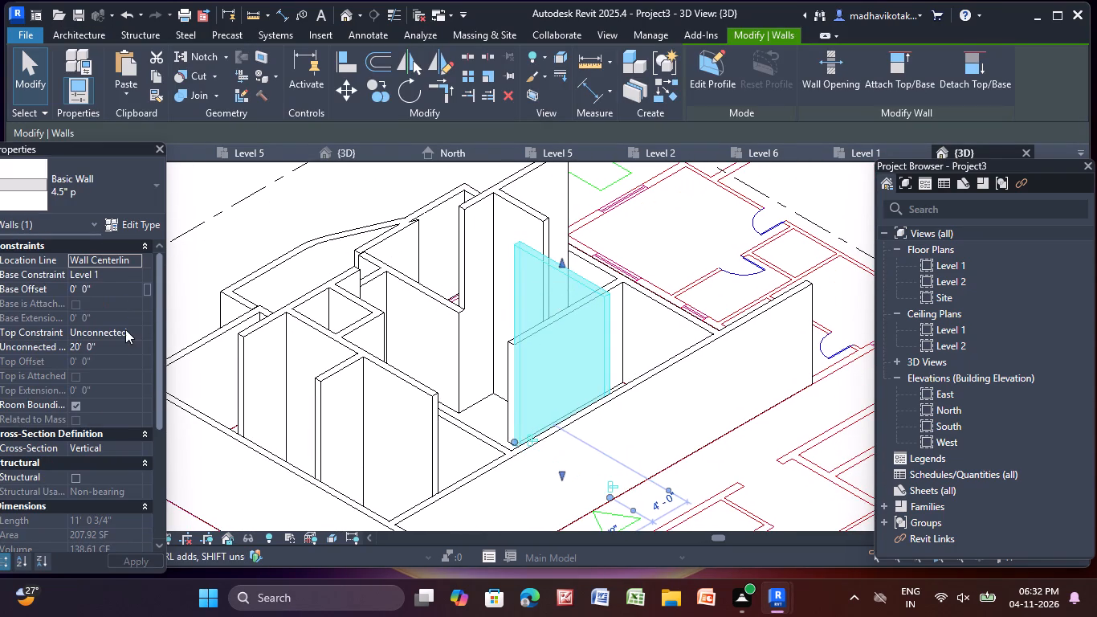
pyautogui.click(133, 330)
pyautogui.click(125, 371)
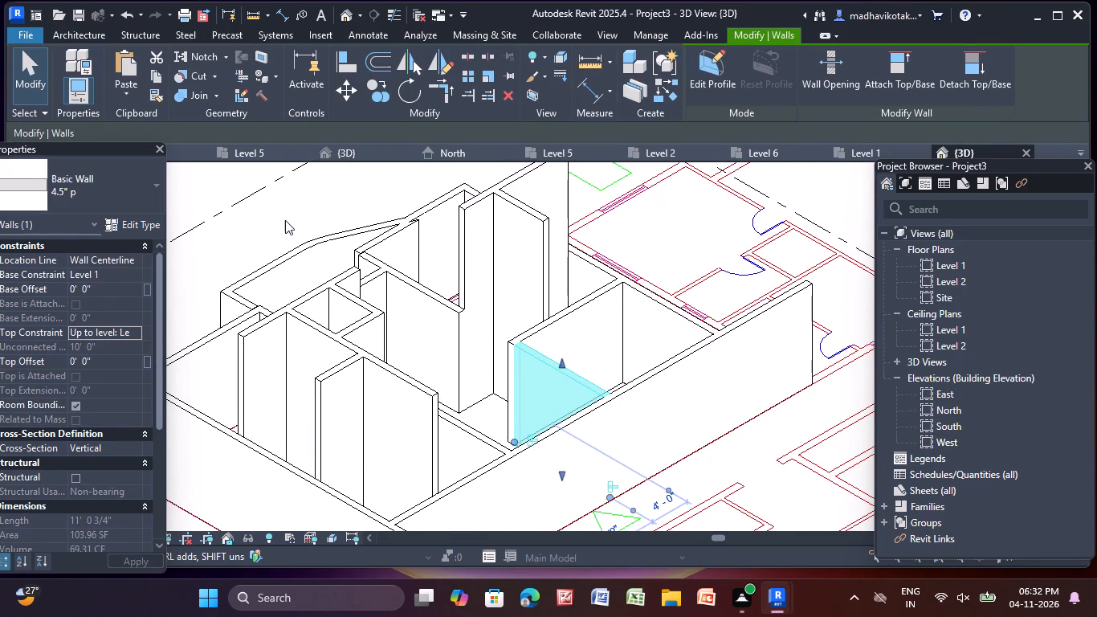
pyautogui.click(285, 220)
# Constrain the 6' 4 1/2" long and the 5' 7" long 4.5" p partitions up to Level 2.
pyautogui.moveTo(517, 275); pyautogui.dragTo(512, 284)
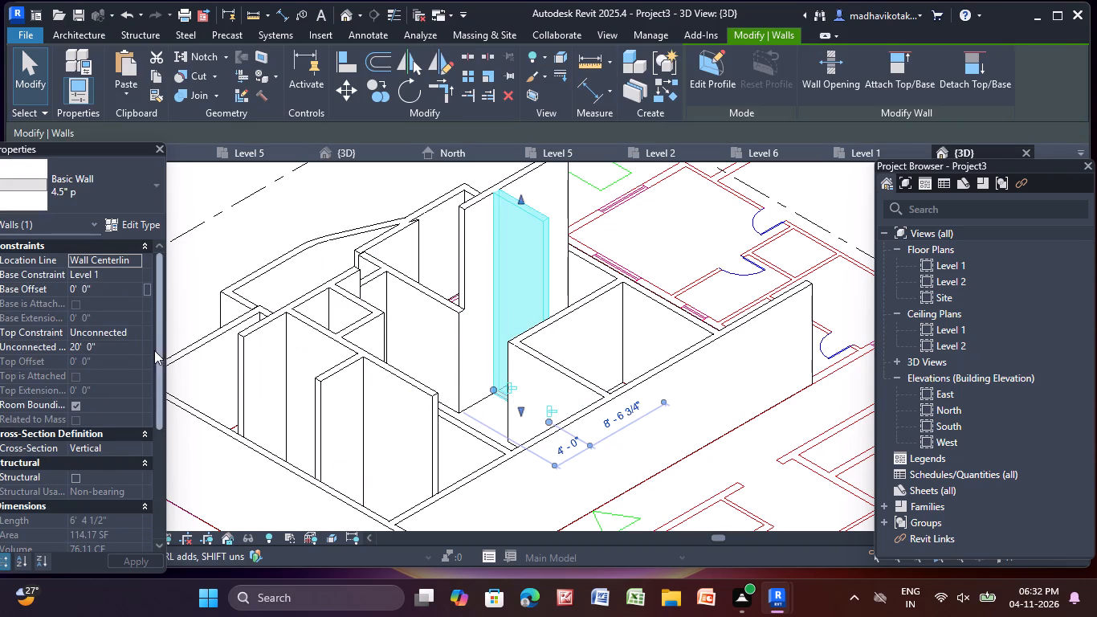
pyautogui.click(135, 336)
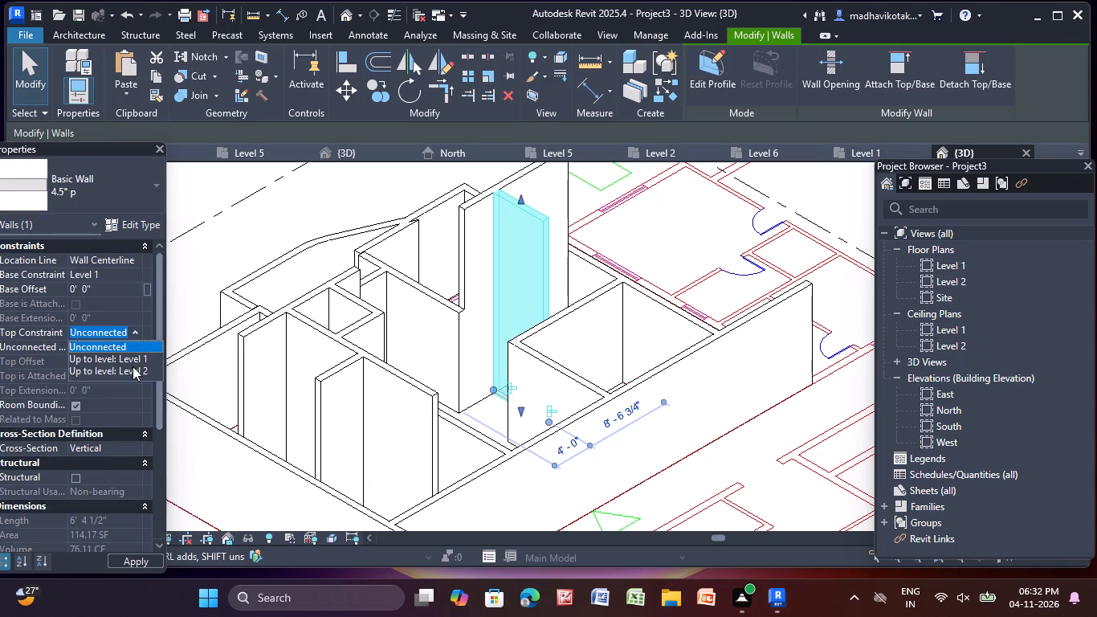
pyautogui.click(133, 367)
pyautogui.click(315, 231)
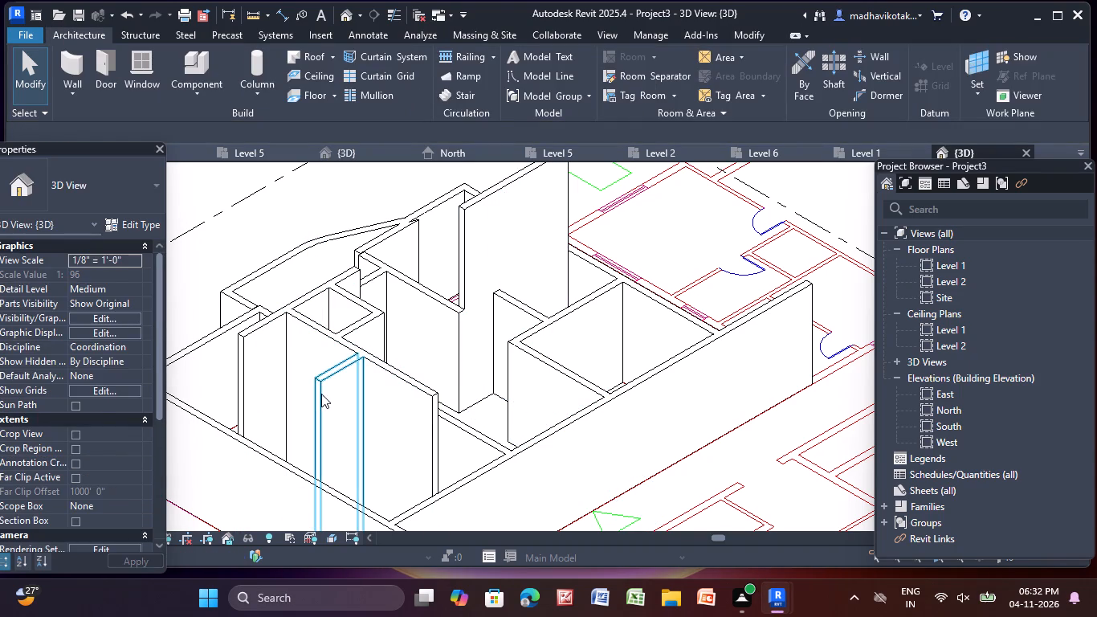
pyautogui.click(321, 392)
pyautogui.click(131, 329)
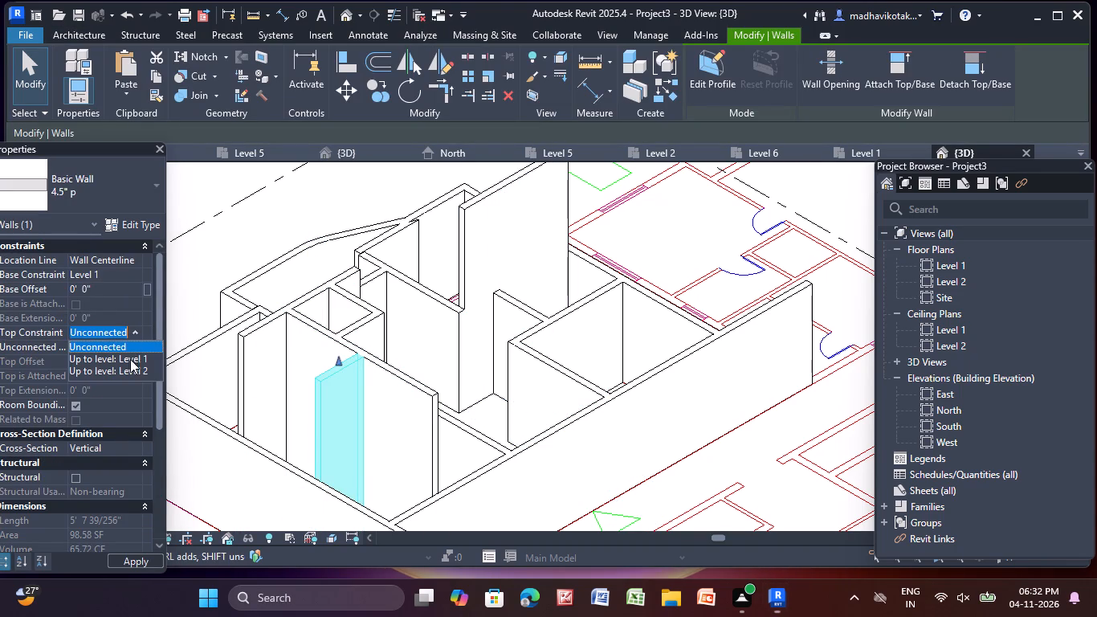
pyautogui.click(140, 372)
pyautogui.click(249, 196)
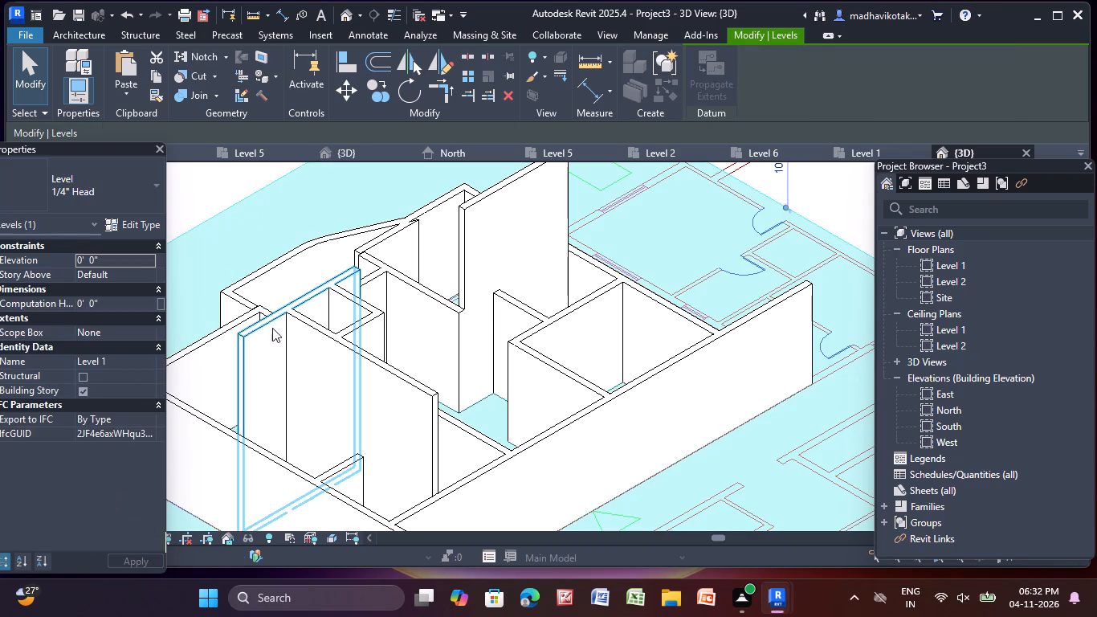
# Constrain the 14' 0 3/4" long 9" w inner wall and the 17' 5 1/4" long 4.5" p partition up to Level 2.
pyautogui.click(266, 349)
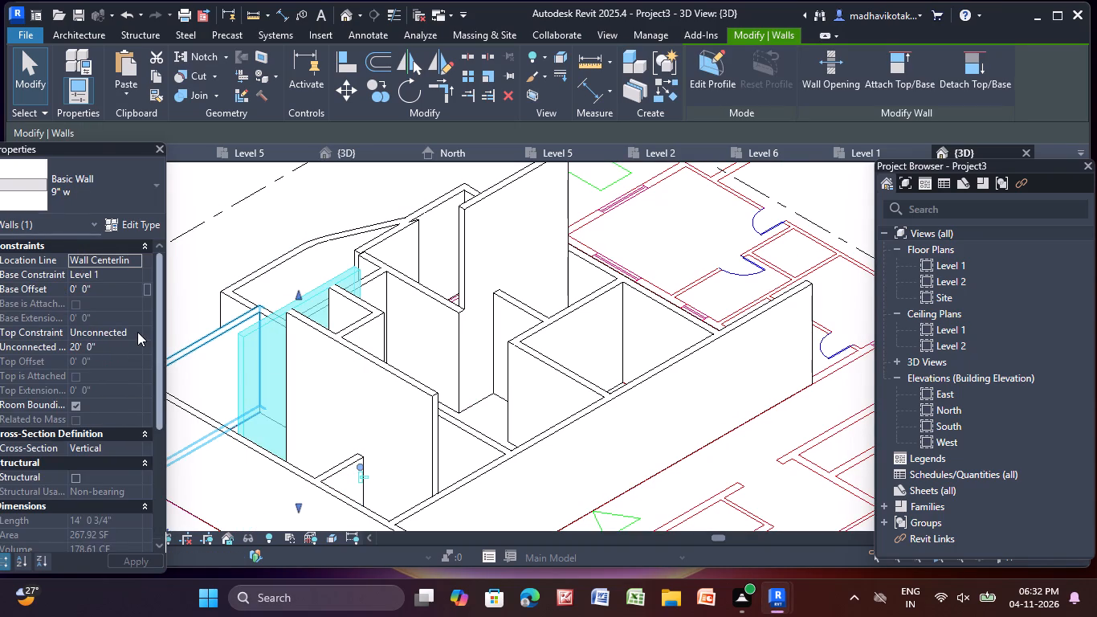
pyautogui.click(137, 332)
pyautogui.click(135, 371)
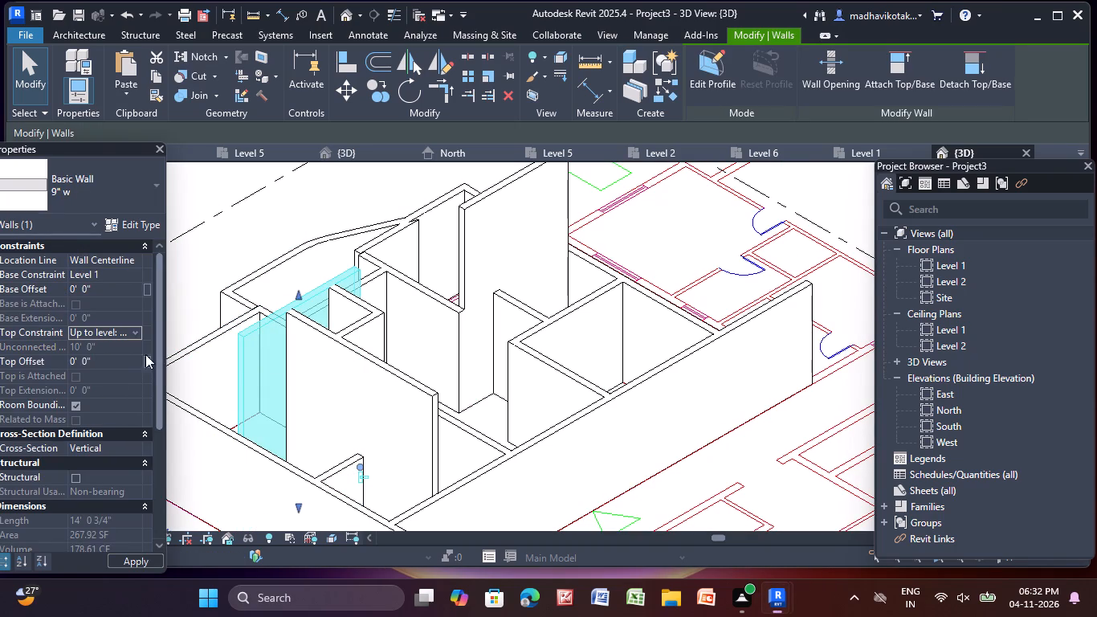
pyautogui.click(234, 227)
pyautogui.click(324, 386)
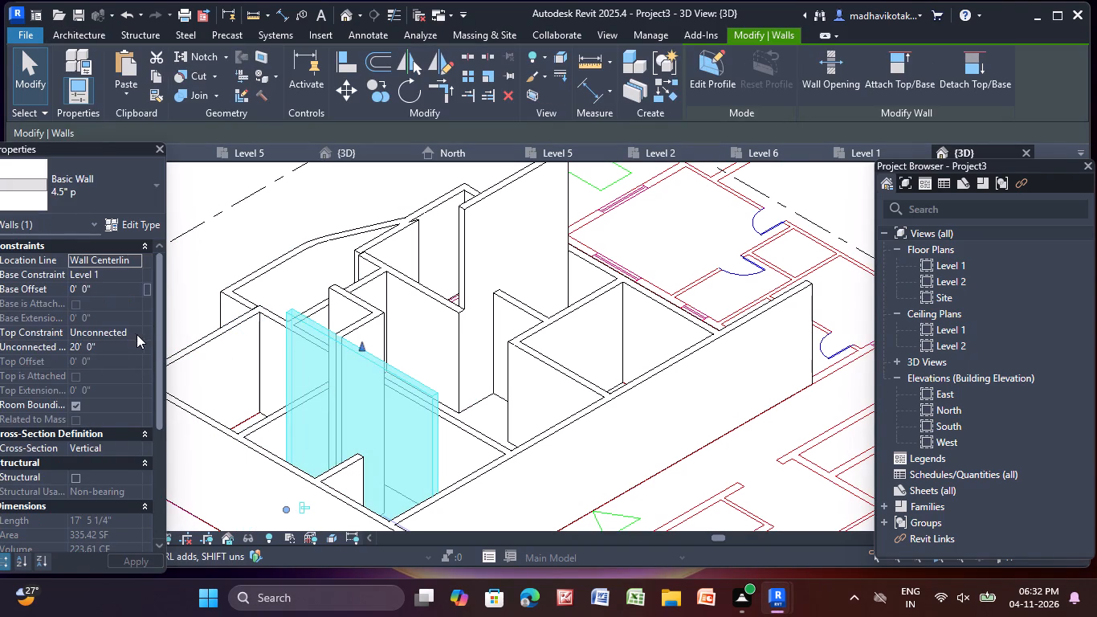
pyautogui.click(133, 329)
pyautogui.click(127, 371)
pyautogui.click(204, 238)
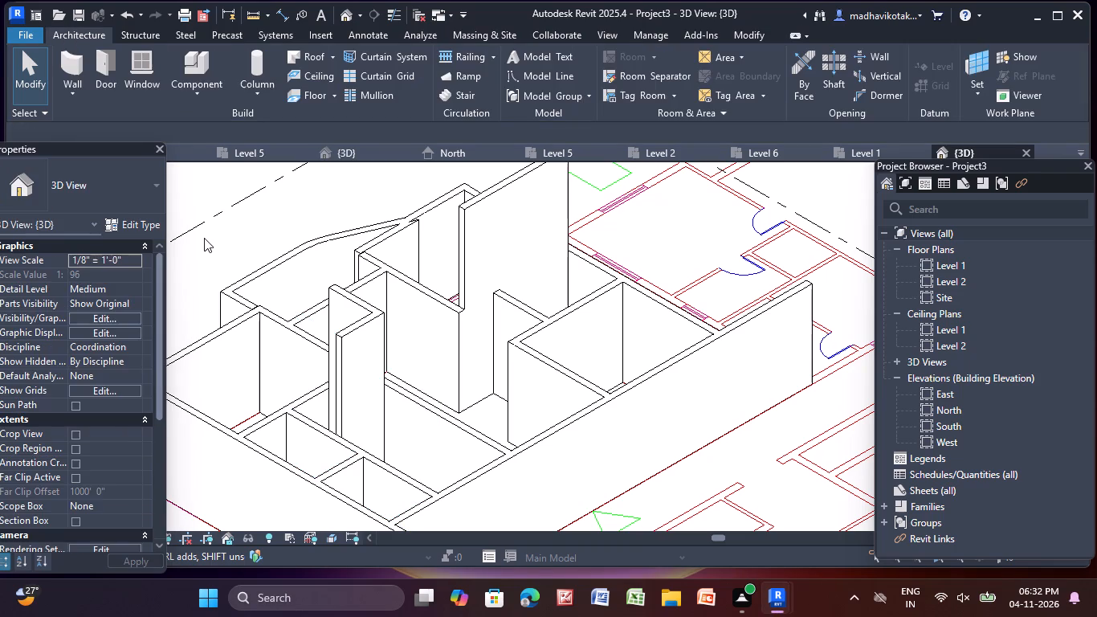
# Constrain the two adjoining small 4.5" p partitions, about 4' 10" and 5' 8" long, up to Level 2.
pyautogui.click(357, 352)
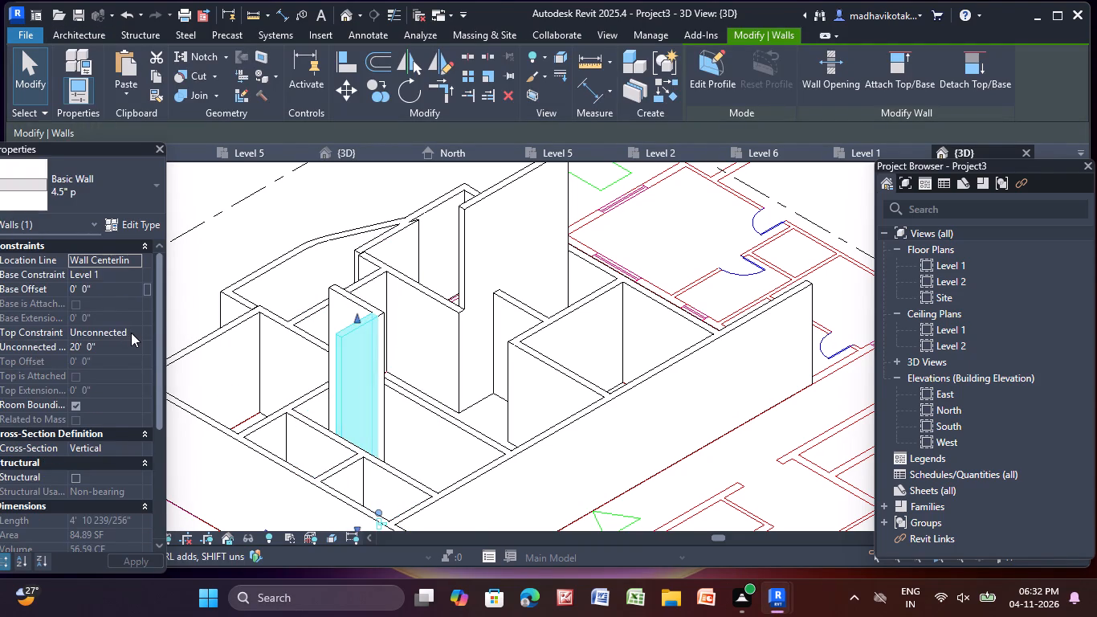
pyautogui.click(131, 333)
pyautogui.click(130, 370)
pyautogui.click(210, 249)
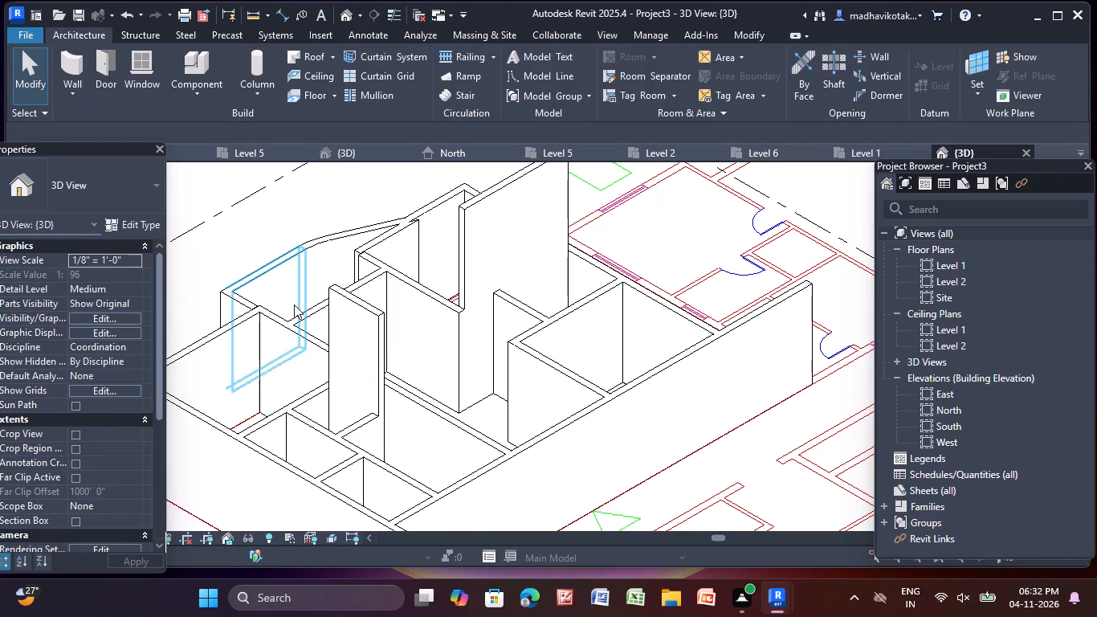
pyautogui.click(362, 338)
pyautogui.click(132, 334)
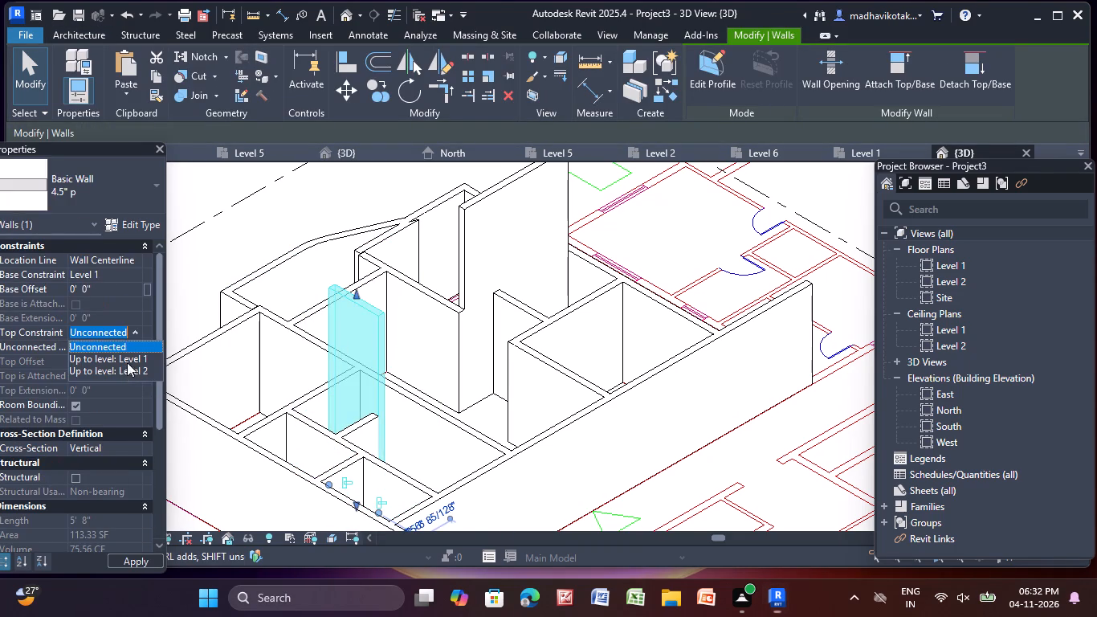
pyautogui.click(122, 374)
pyautogui.click(202, 258)
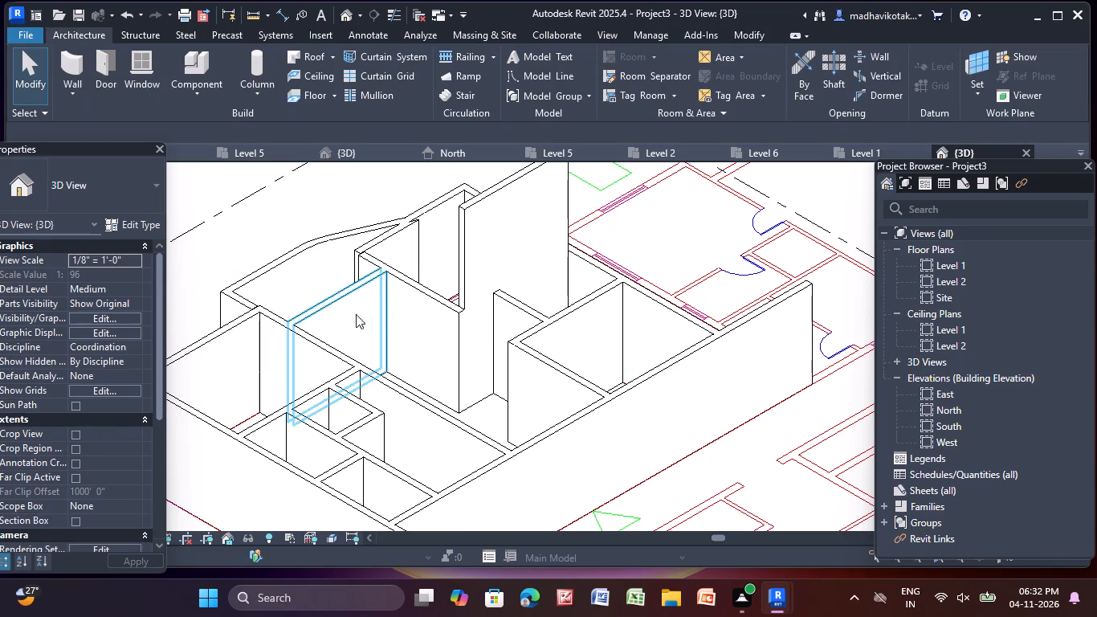
# Constrain the remaining tall 12' 6 3/4" long 4.5" p partition up to Level 2.
pyautogui.click(410, 302)
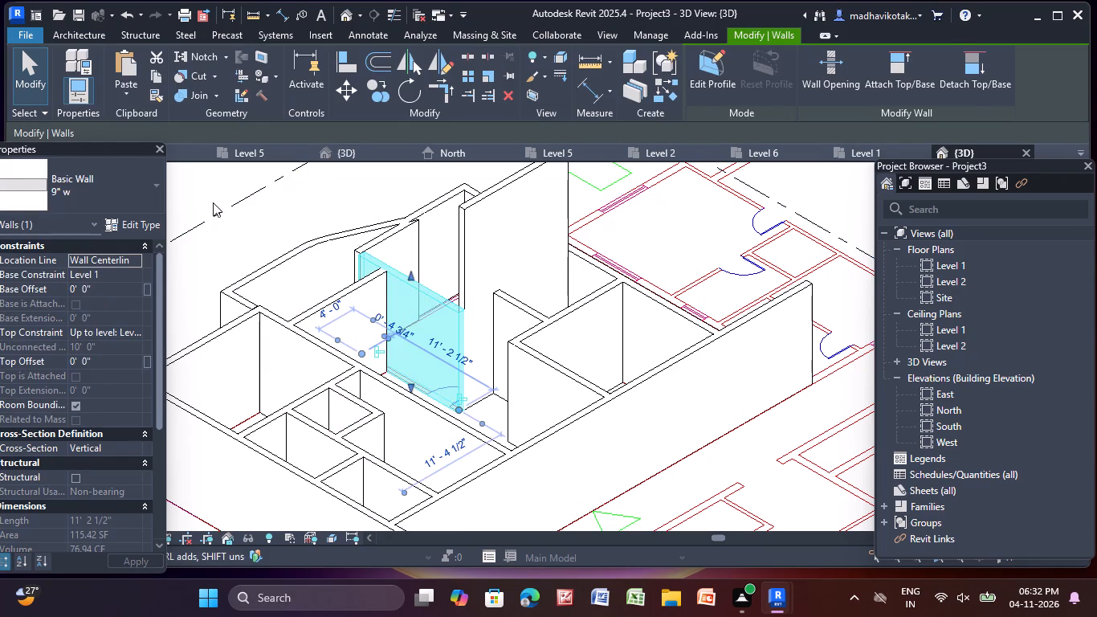
pyautogui.click(213, 202)
pyautogui.click(470, 247)
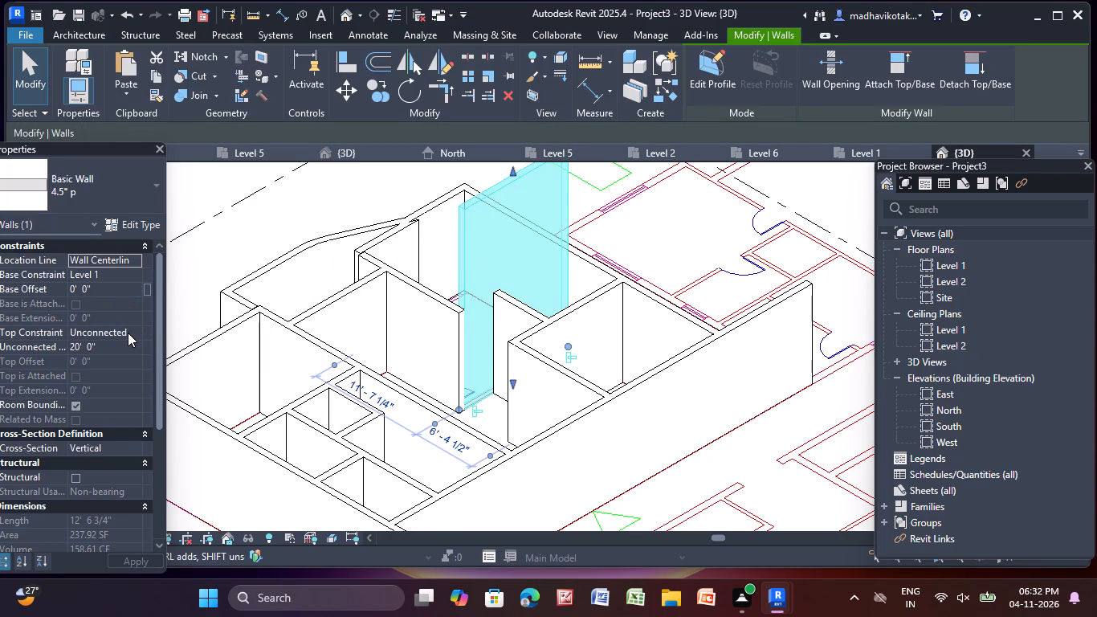
pyautogui.click(128, 333)
pyautogui.click(138, 332)
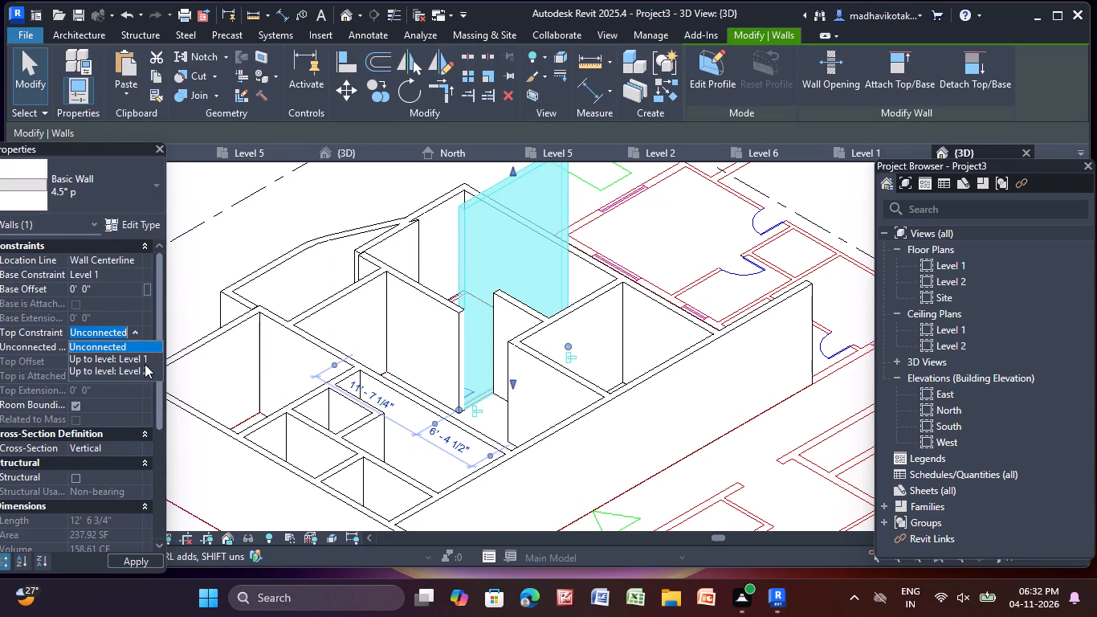
pyautogui.click(144, 370)
pyautogui.click(243, 223)
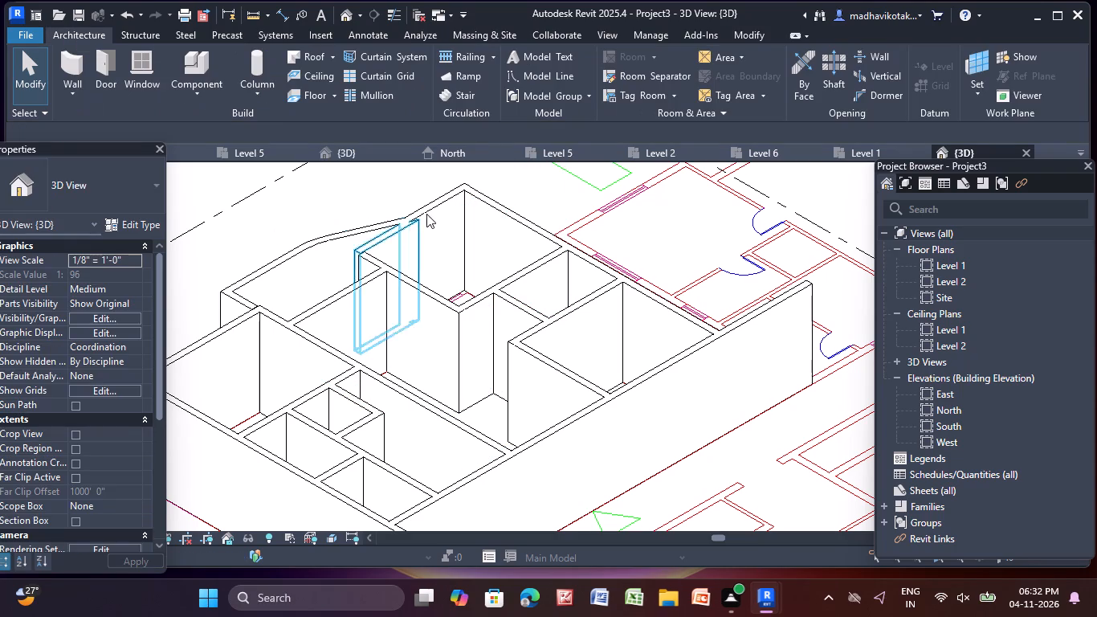
# Examine the flat's long outer wall and the staircase's properties, including its base and top levels.
pyautogui.scroll(-4, 523, 329)
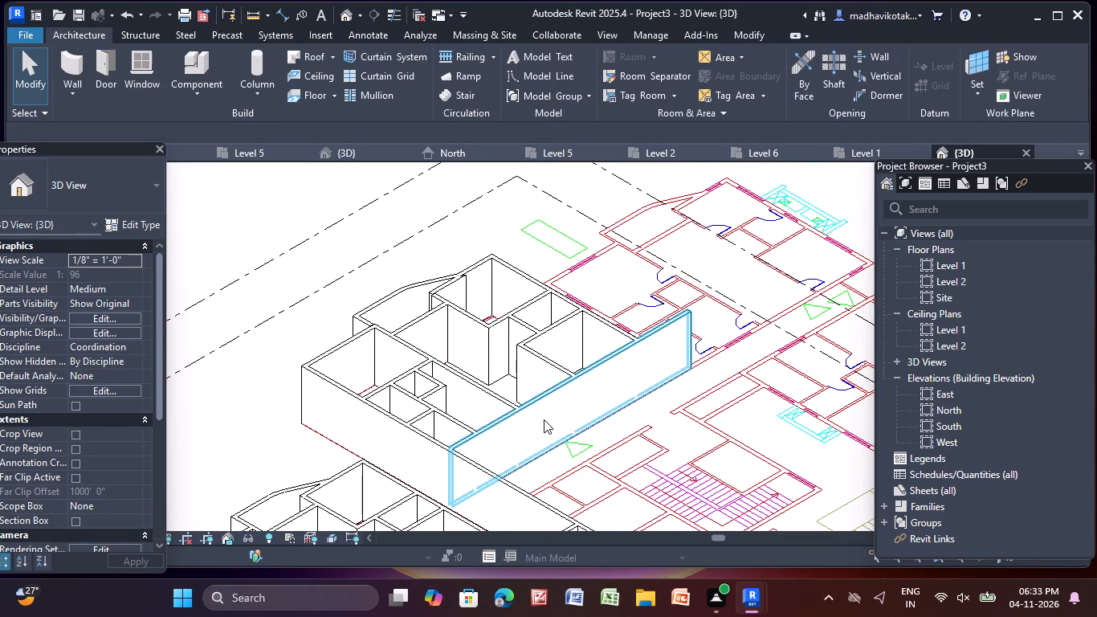
pyautogui.click(544, 419)
pyautogui.click(308, 269)
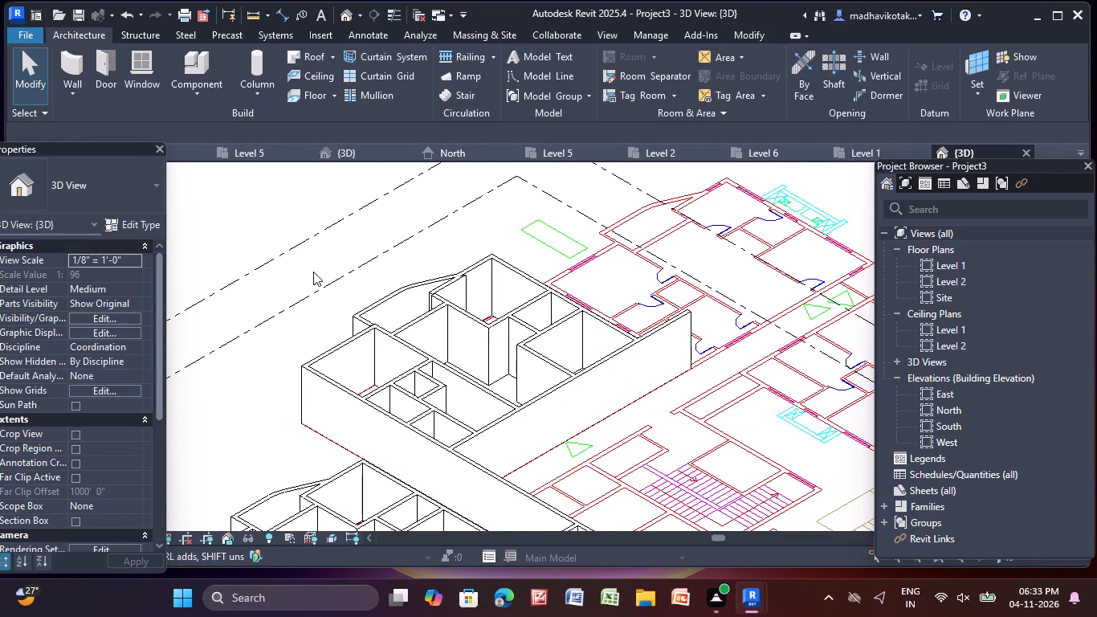
pyautogui.scroll(-5, 519, 371)
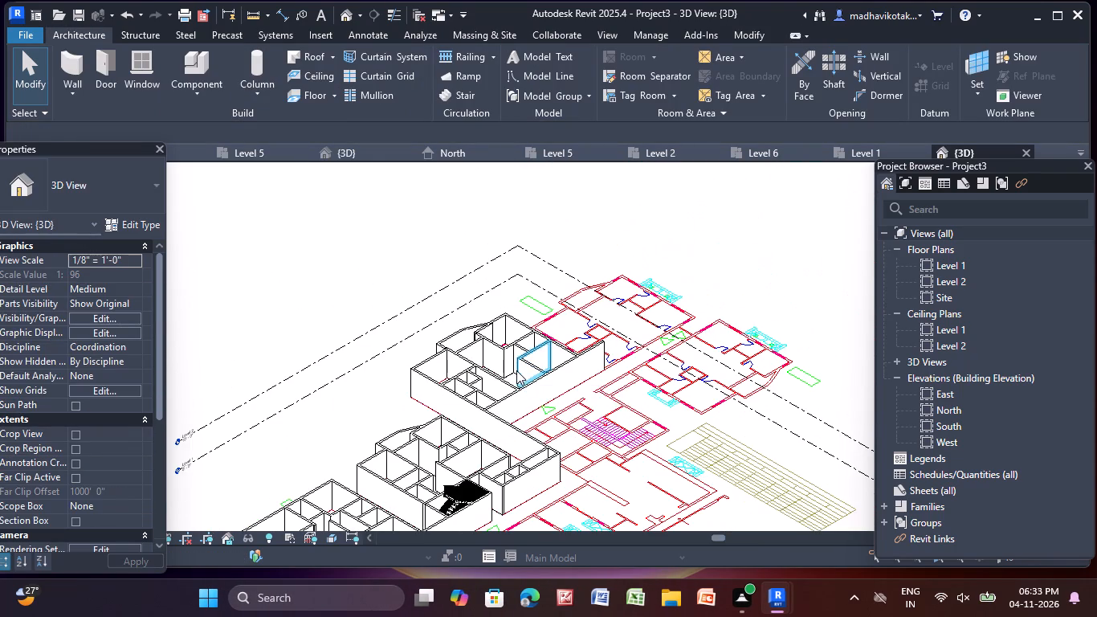
pyautogui.scroll(16, 423, 511)
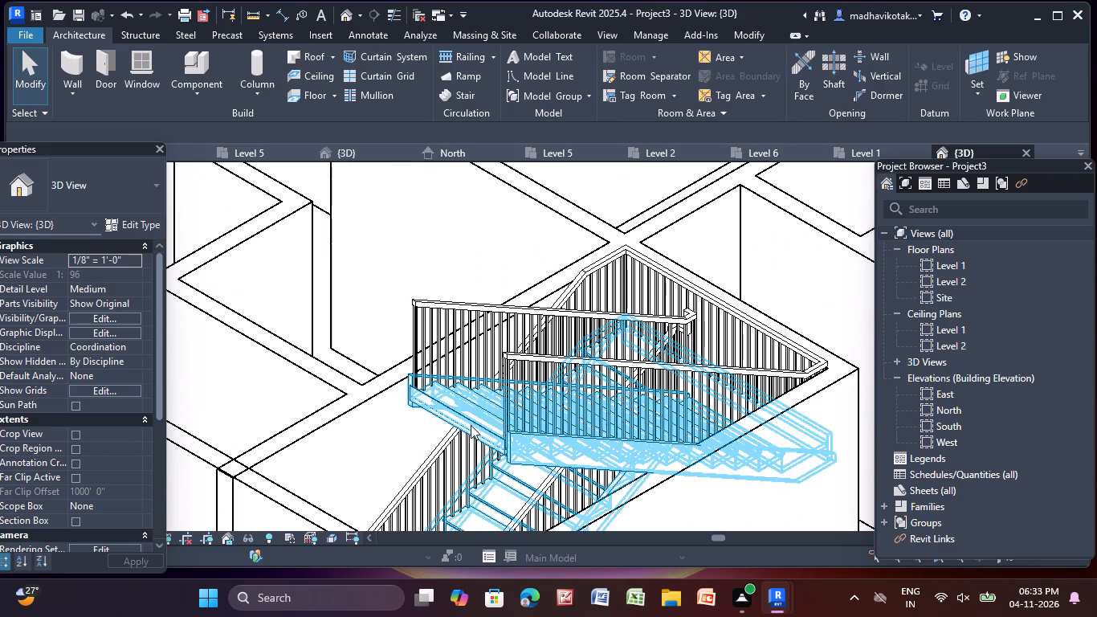
pyautogui.click(471, 425)
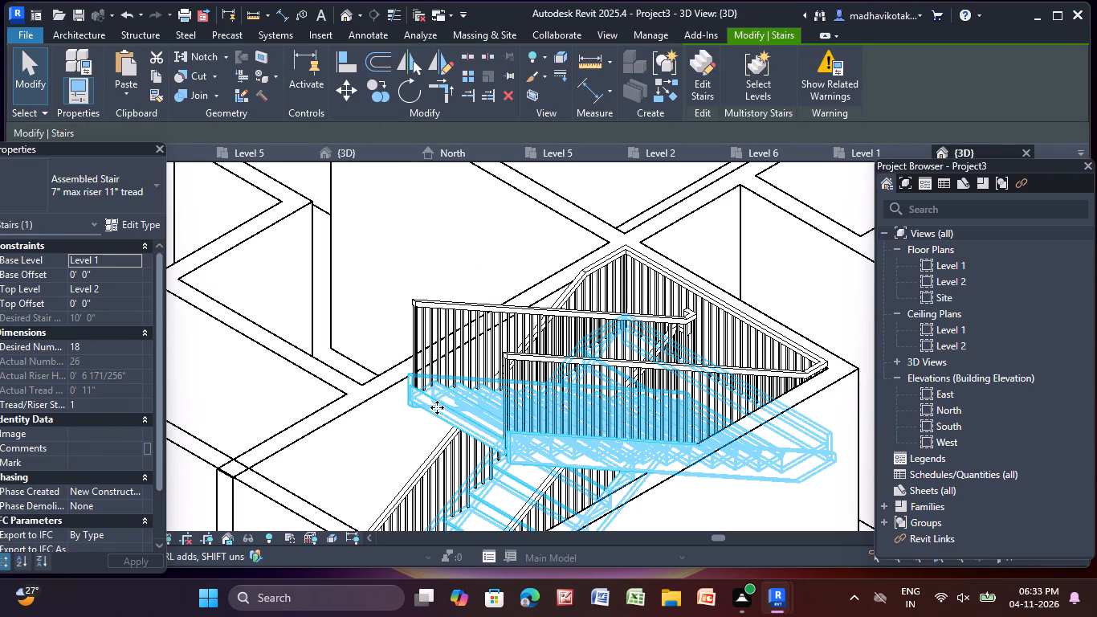
pyautogui.press('Escape')
pyautogui.click(477, 403)
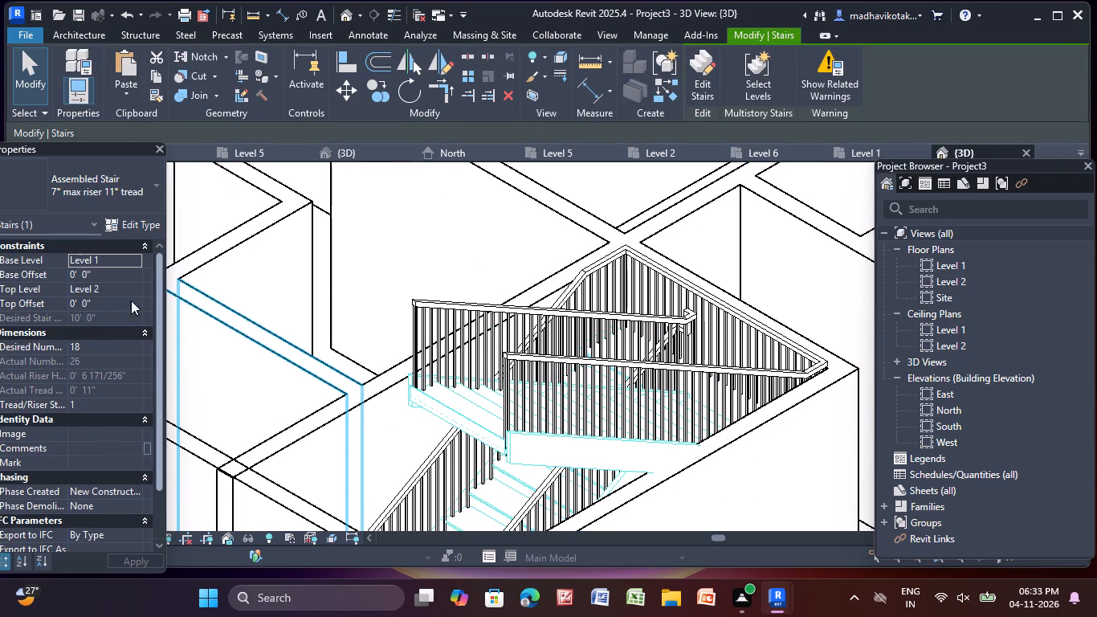
pyautogui.press('Escape')
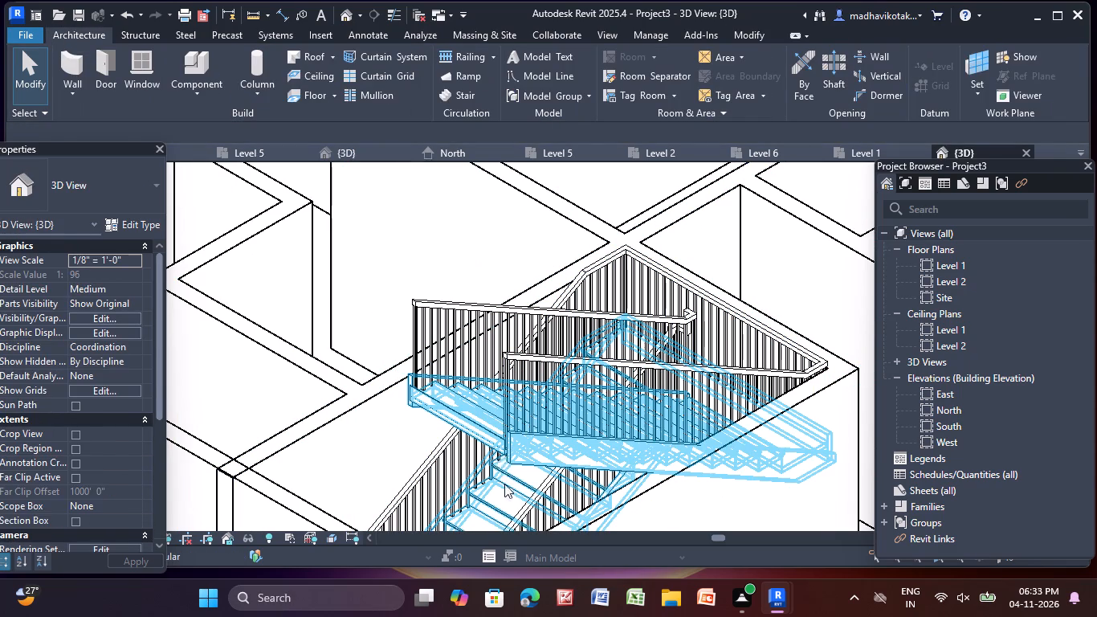
pyautogui.click(508, 464)
pyautogui.press('Escape')
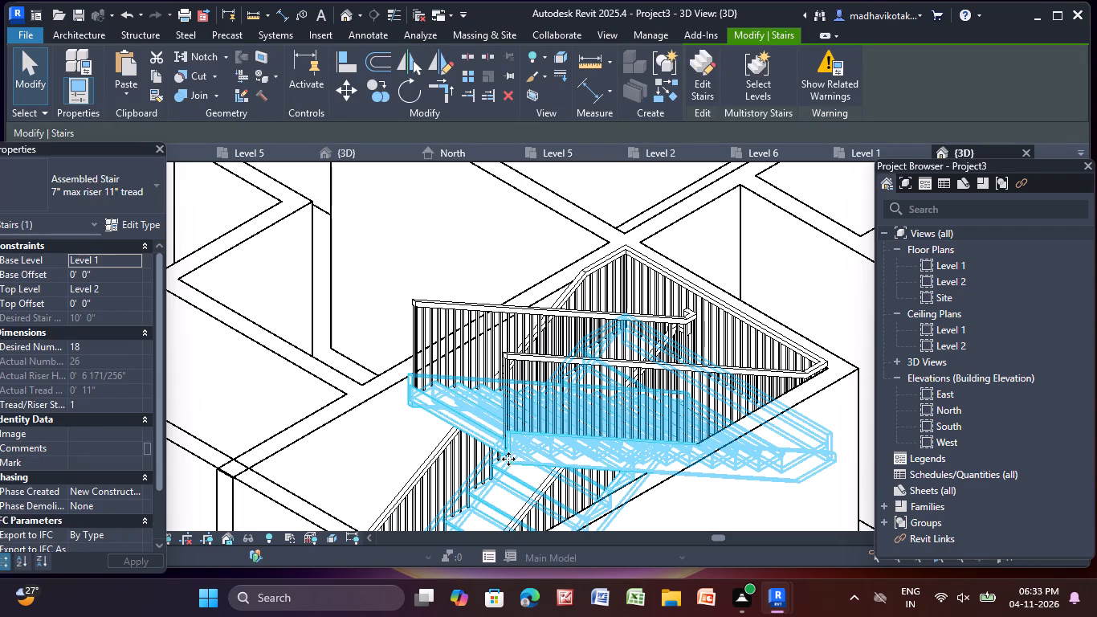
# Set the staircase's top offset to -1' relative to Level 2.
pyautogui.click(486, 423)
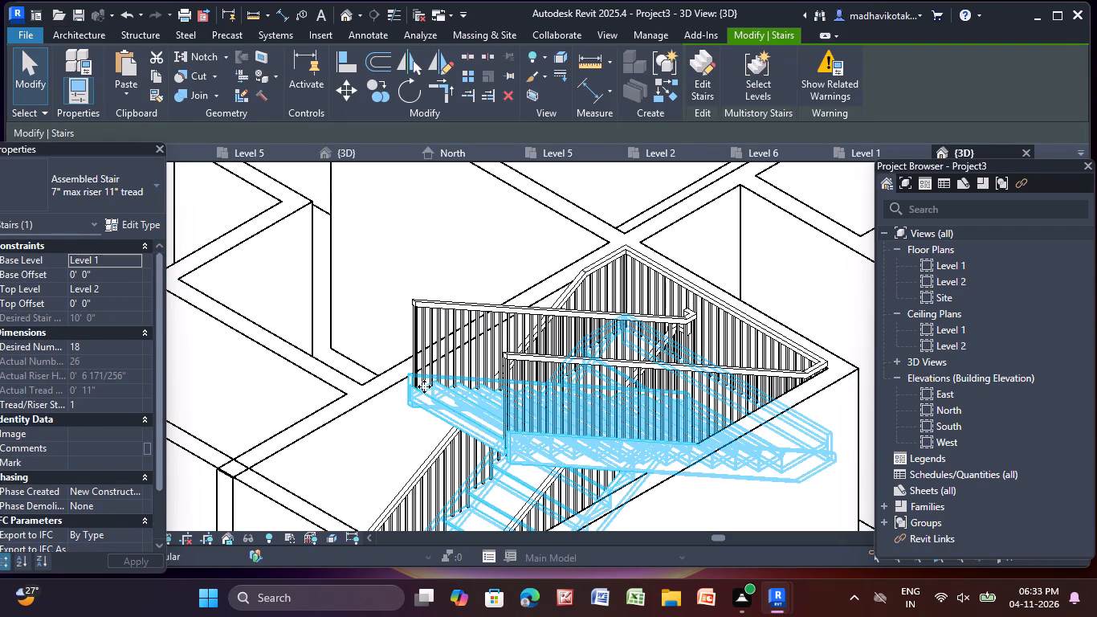
pyautogui.click(451, 415)
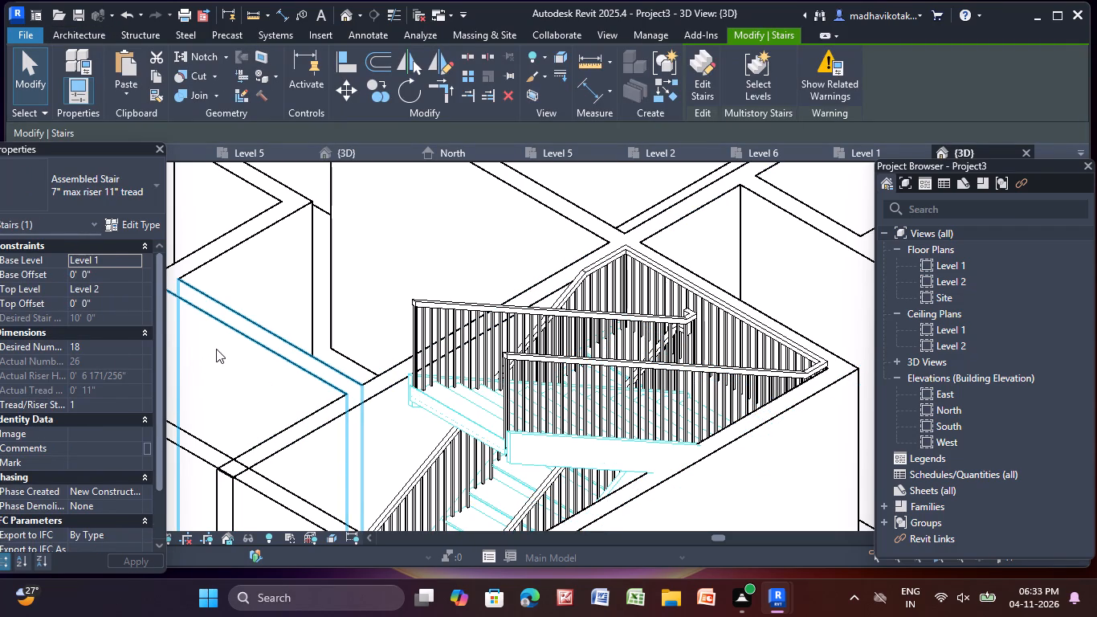
pyautogui.press('Escape')
pyautogui.click(472, 393)
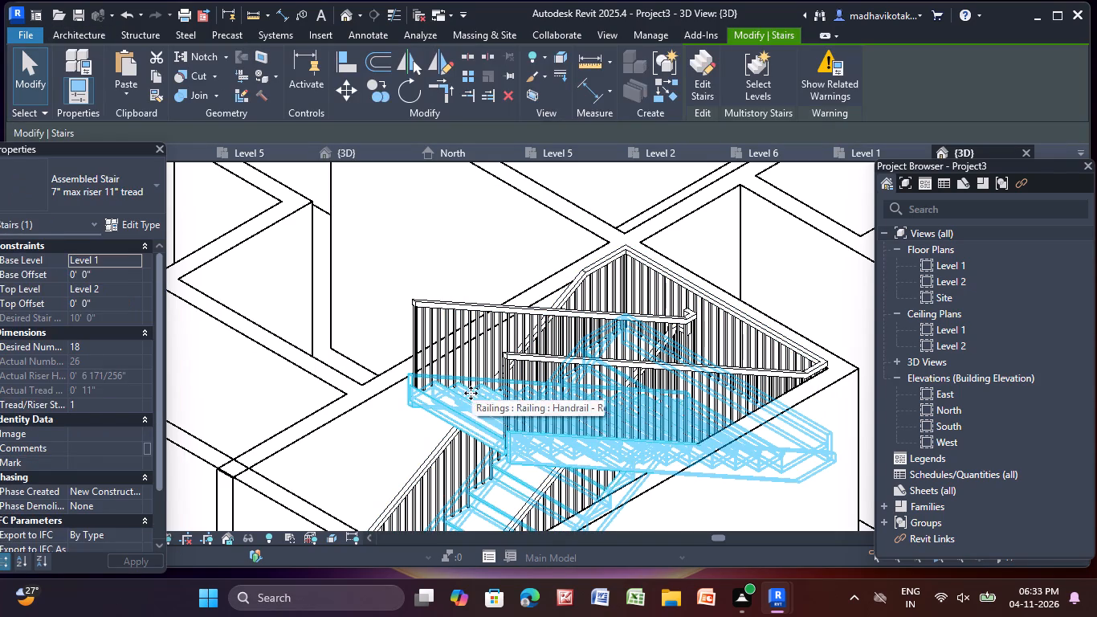
pyautogui.click(475, 407)
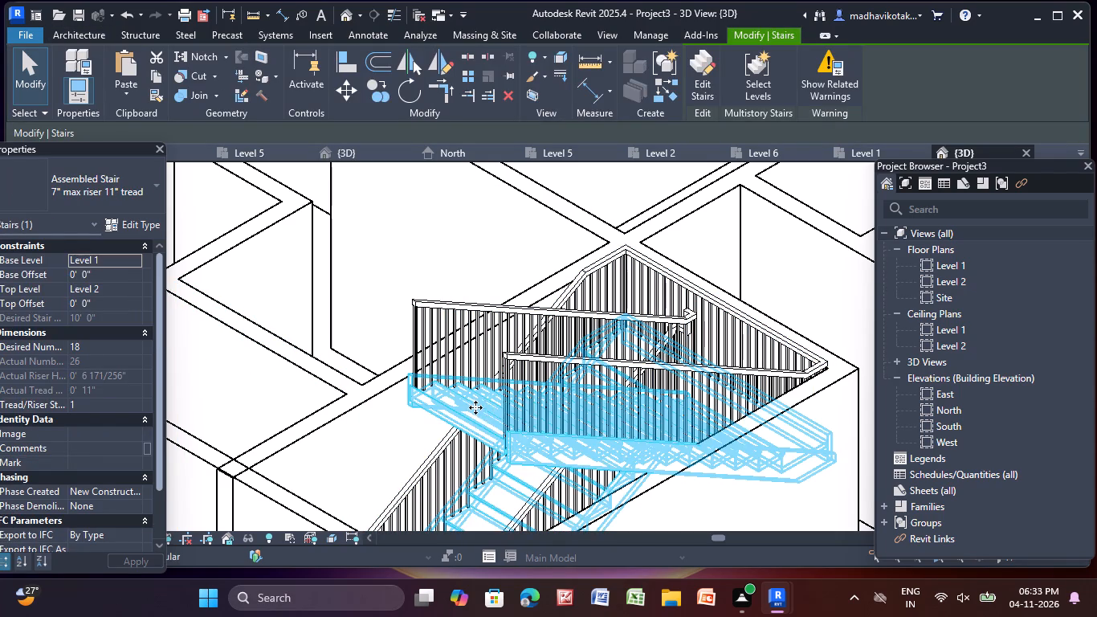
pyautogui.click(125, 300)
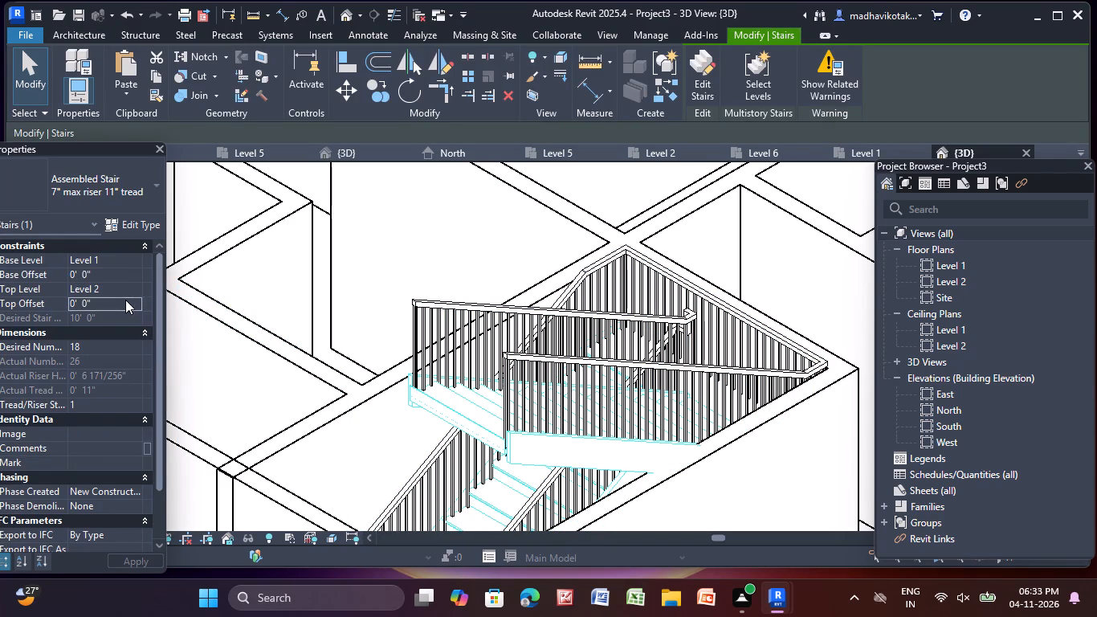
pyautogui.press('BackSpace')
pyautogui.write("-1'")
pyautogui.press('Return')
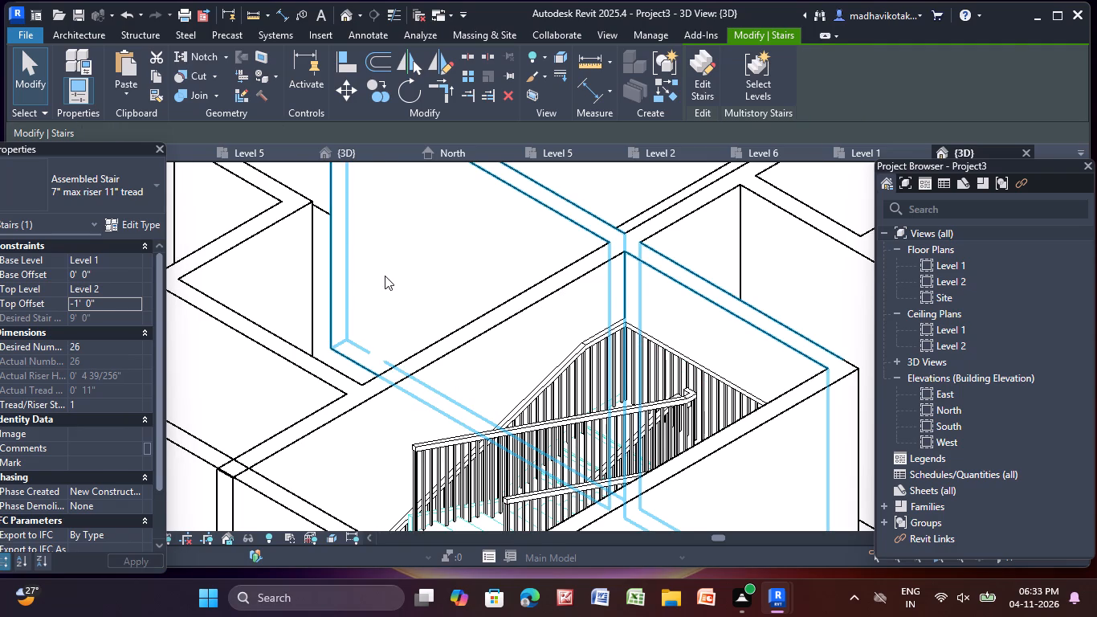
pyautogui.click(385, 276)
pyautogui.press('Escape')
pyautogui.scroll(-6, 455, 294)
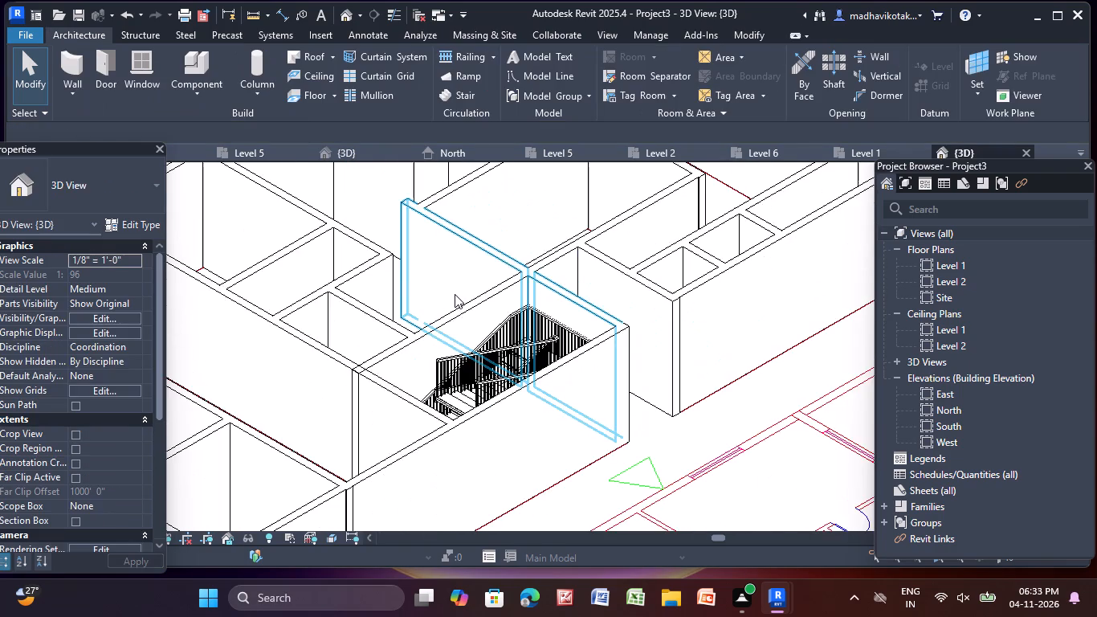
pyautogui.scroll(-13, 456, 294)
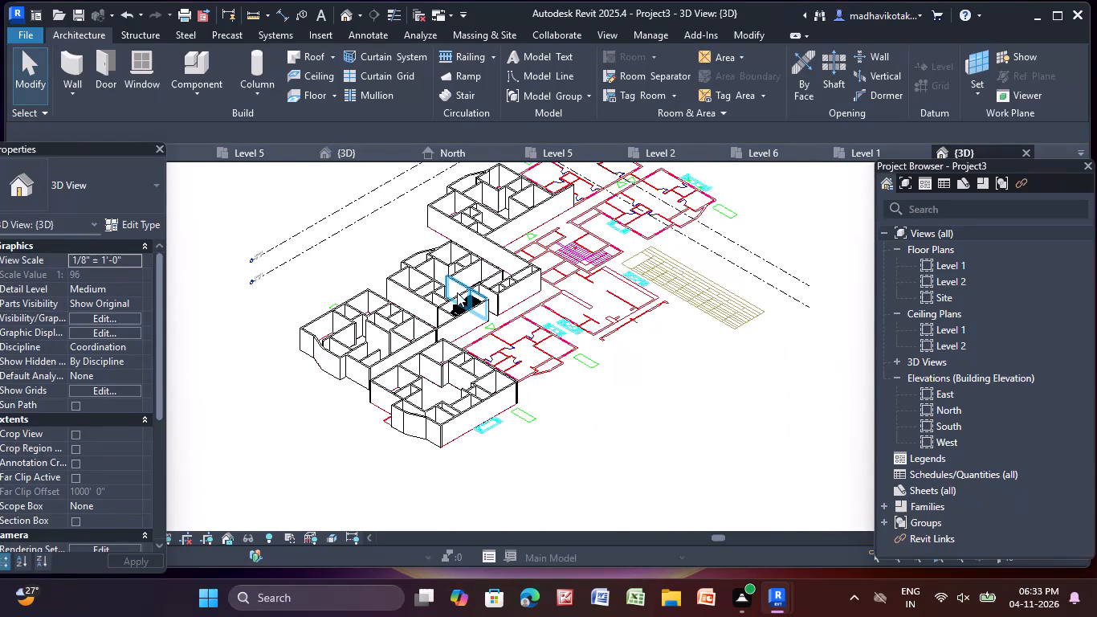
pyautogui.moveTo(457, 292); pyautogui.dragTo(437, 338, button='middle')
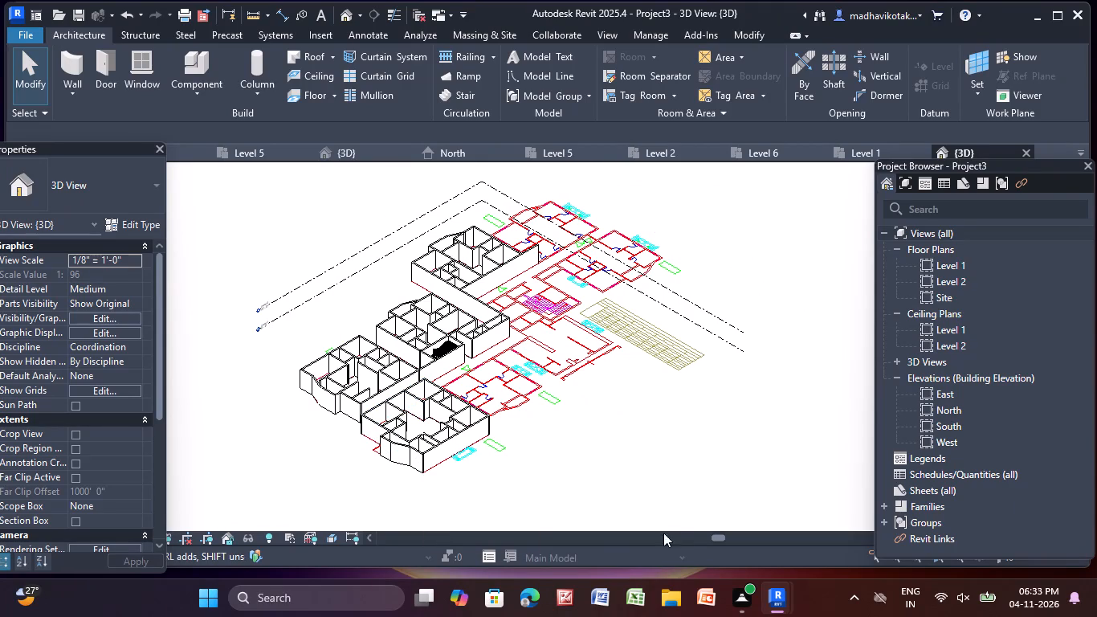
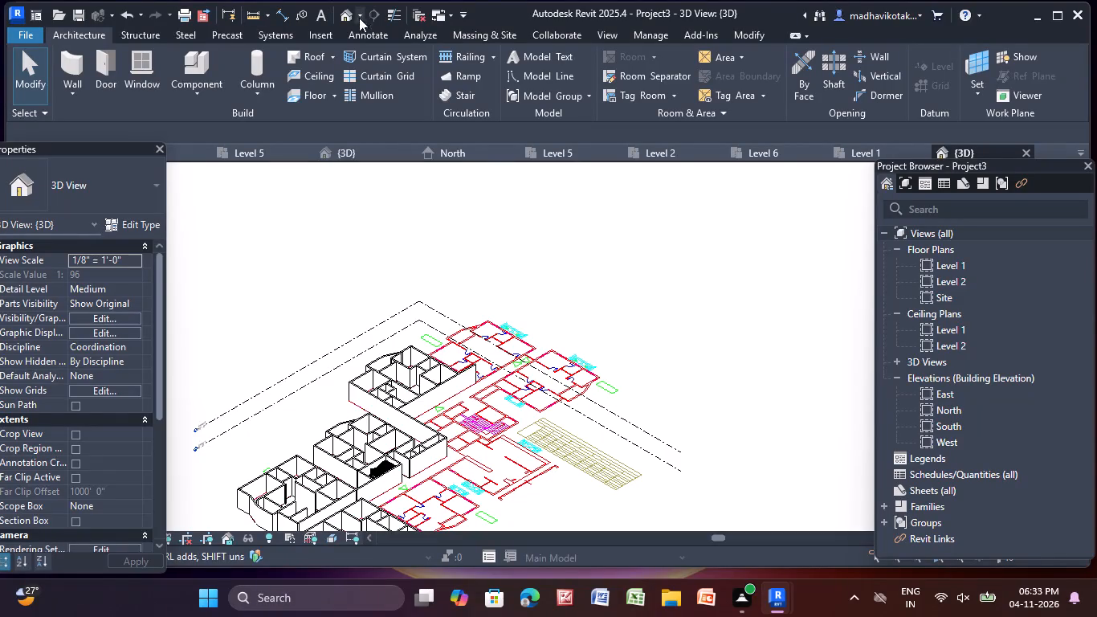
# Open the Level 1 floor plan at the unmodelled 1457 sft flat beside the 1572 sft flat.
pyautogui.click(345, 12)
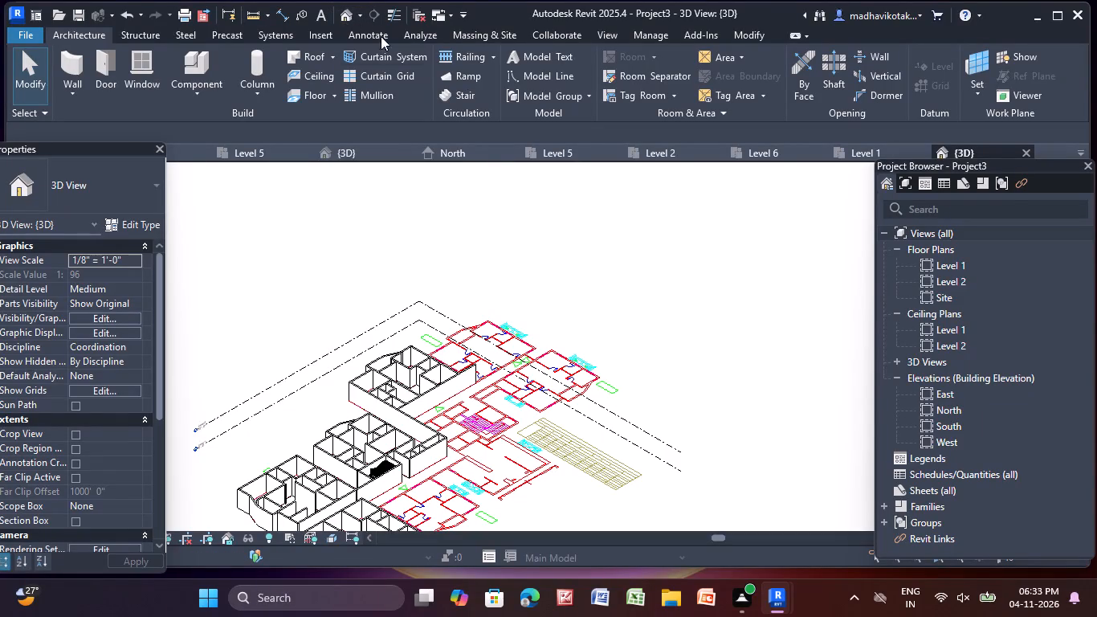
pyautogui.doubleClick(929, 266)
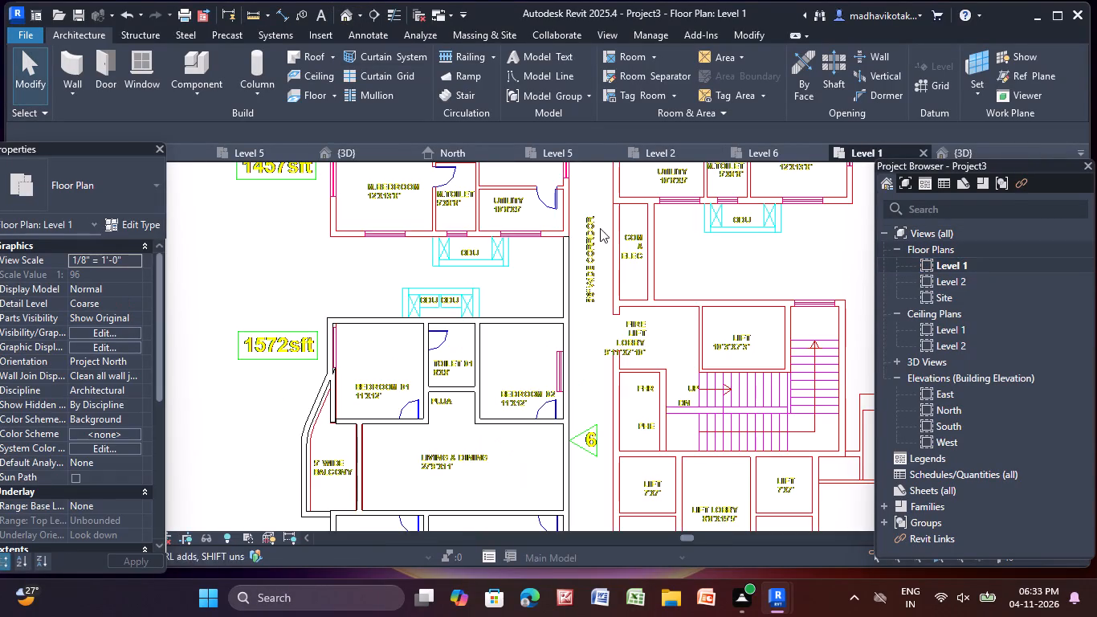
pyautogui.scroll(-6, 414, 254)
pyautogui.moveTo(420, 241); pyautogui.dragTo(402, 381, button='middle')
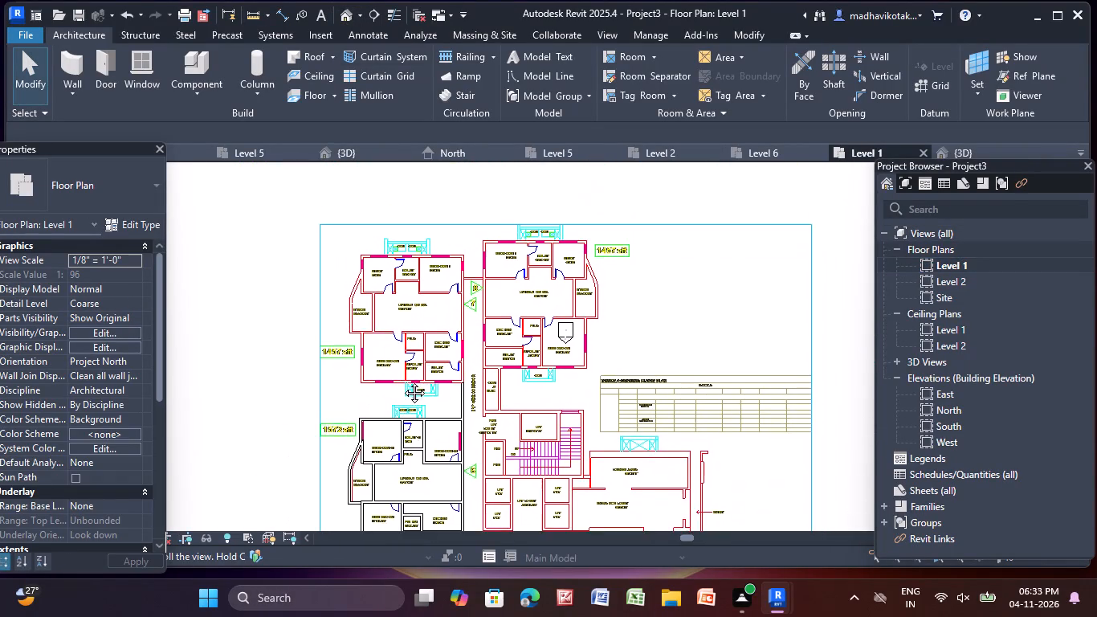
pyautogui.moveTo(402, 381); pyautogui.dragTo(396, 314, button='middle')
pyautogui.scroll(8, 394, 307)
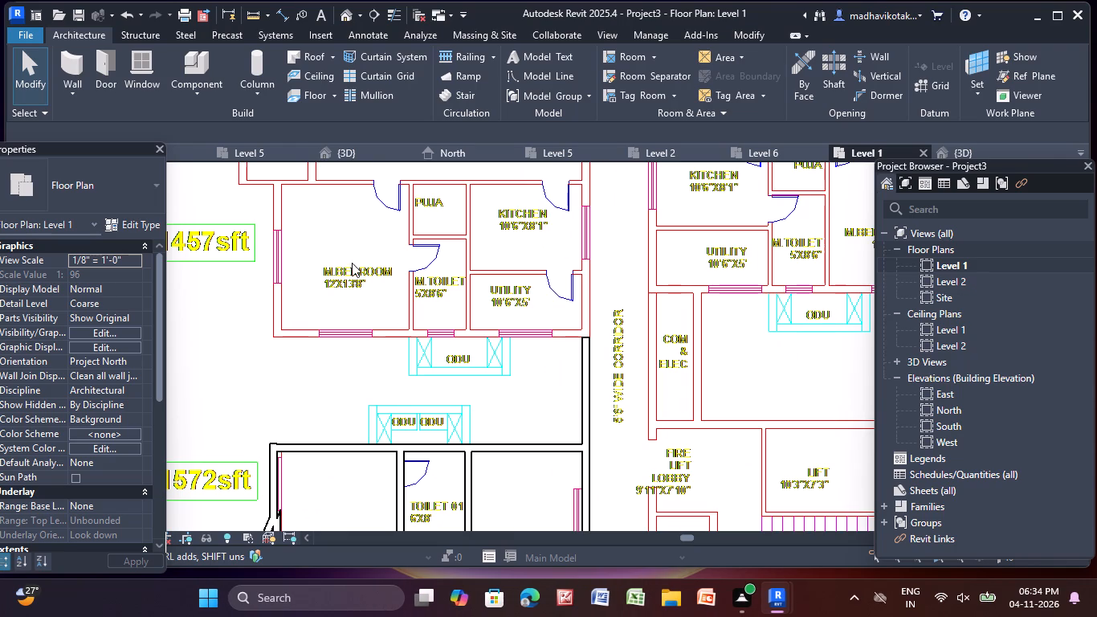
# Draw a 9" w wall along the 1457 sft flat's ODU-side edge, from the corridor corner past the utility to the master bedroom's outer corner.
pyautogui.click(67, 60)
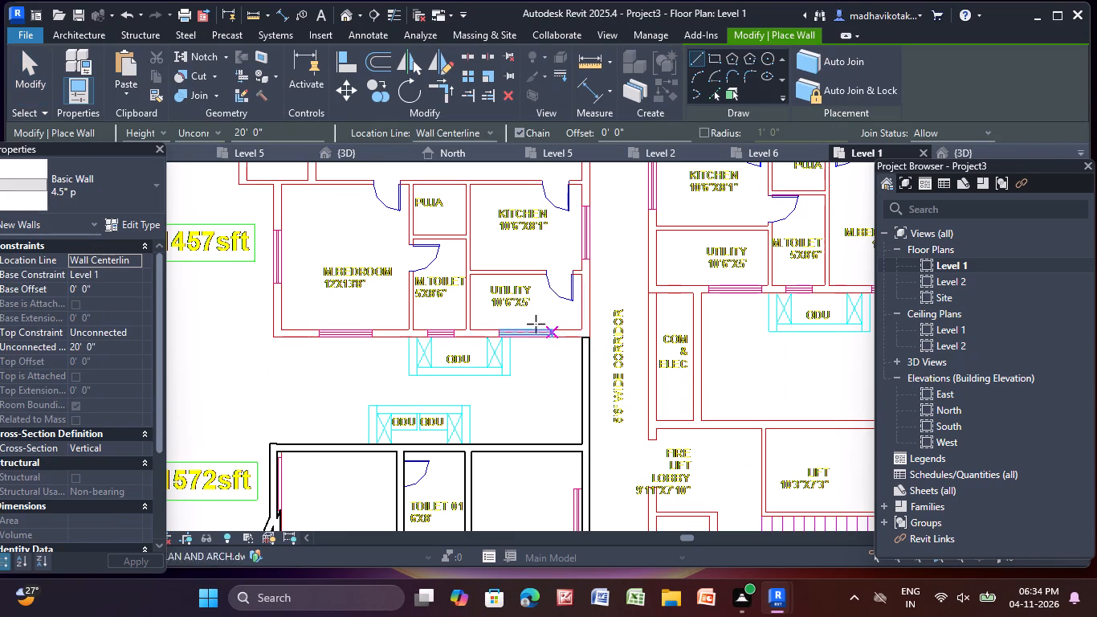
pyautogui.click(111, 186)
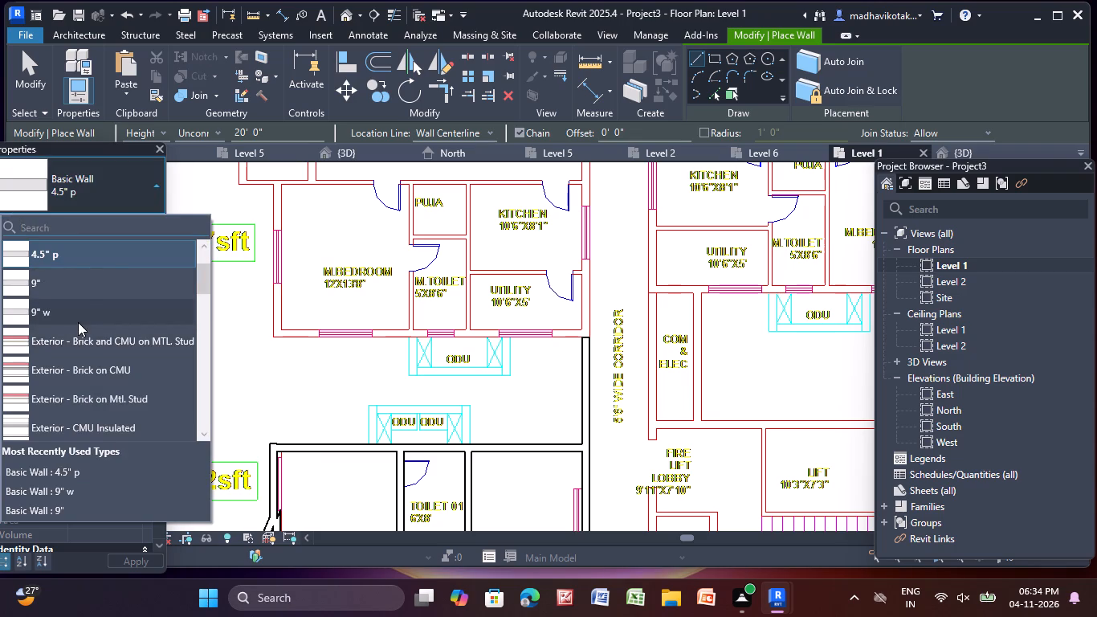
pyautogui.click(78, 322)
pyautogui.scroll(4, 568, 334)
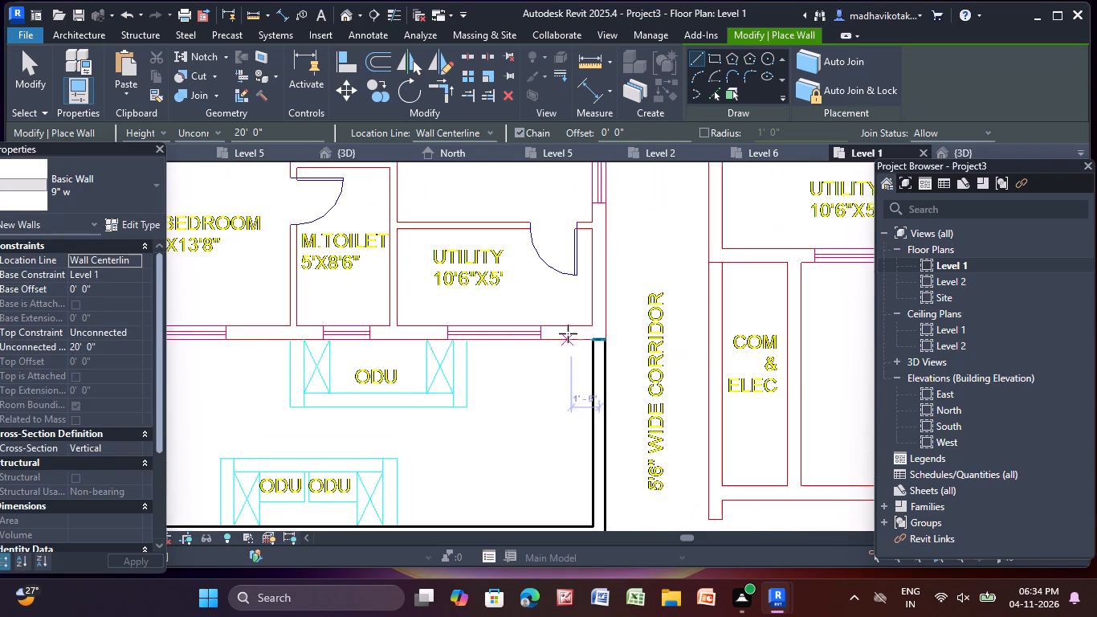
pyautogui.scroll(8, 588, 329)
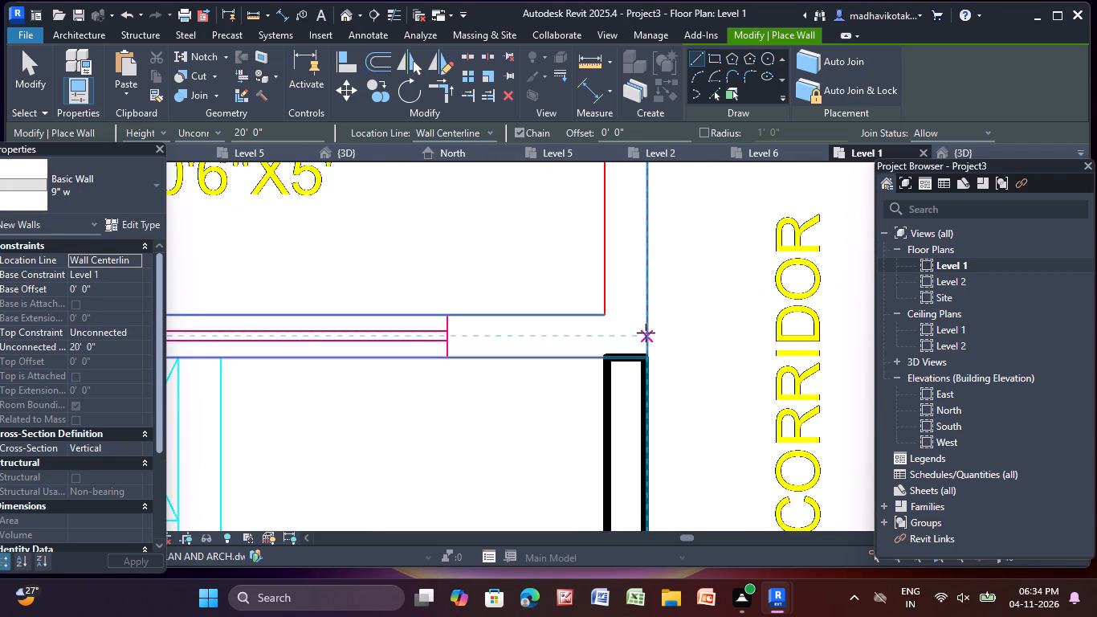
pyautogui.click(646, 333)
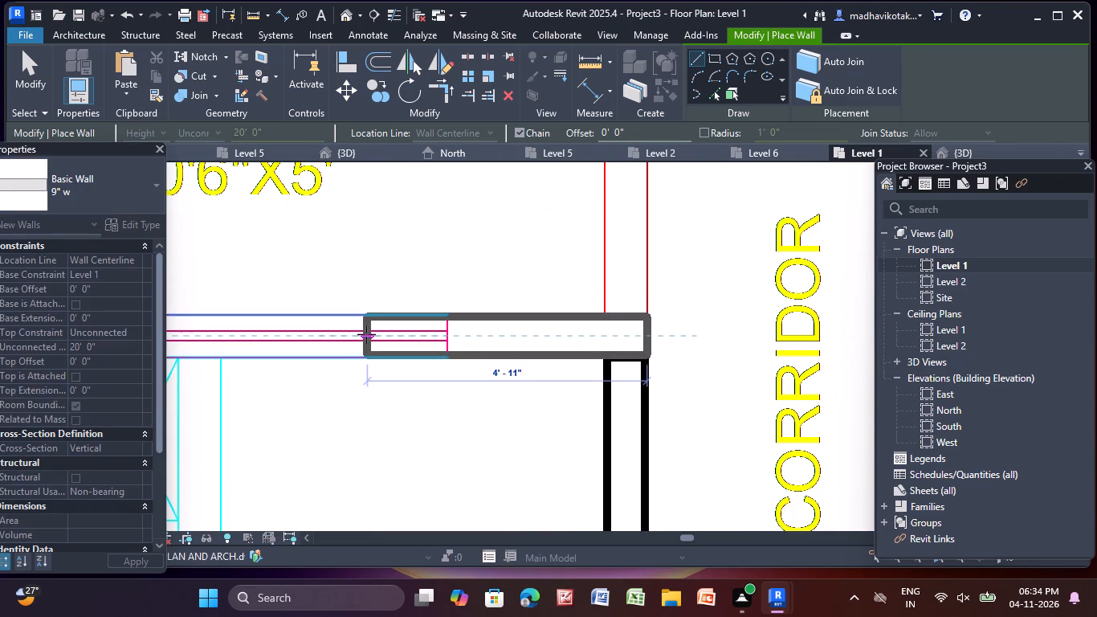
pyautogui.scroll(-3, 366, 334)
pyautogui.moveTo(365, 334); pyautogui.dragTo(860, 453, button='middle')
pyautogui.scroll(-4, 217, 464)
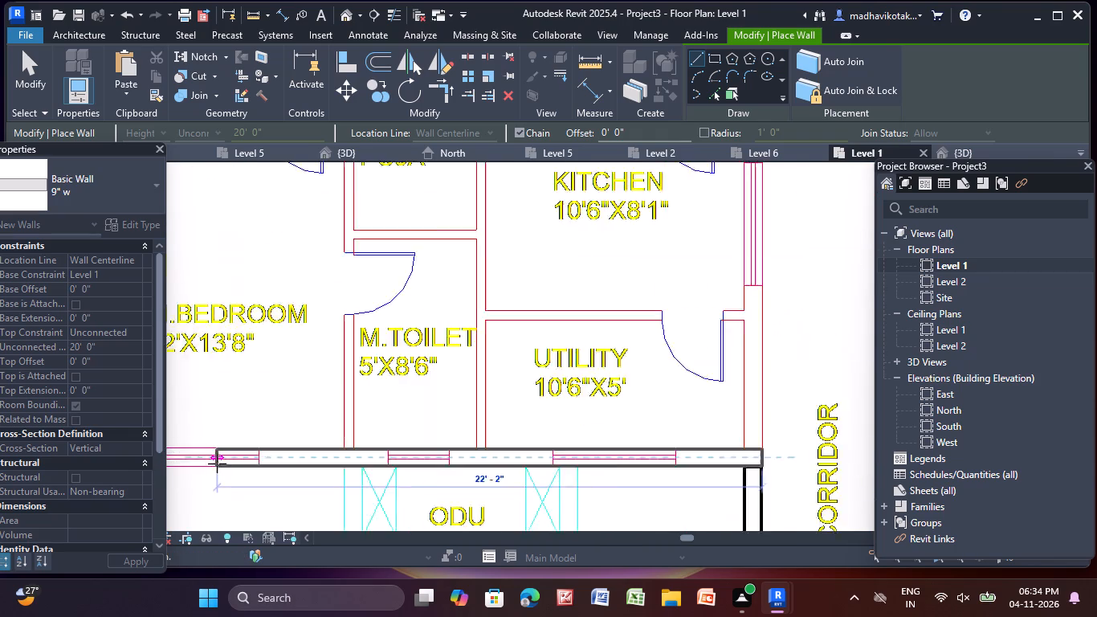
pyautogui.moveTo(217, 464); pyautogui.dragTo(634, 469, button='middle')
pyautogui.scroll(3, 479, 471)
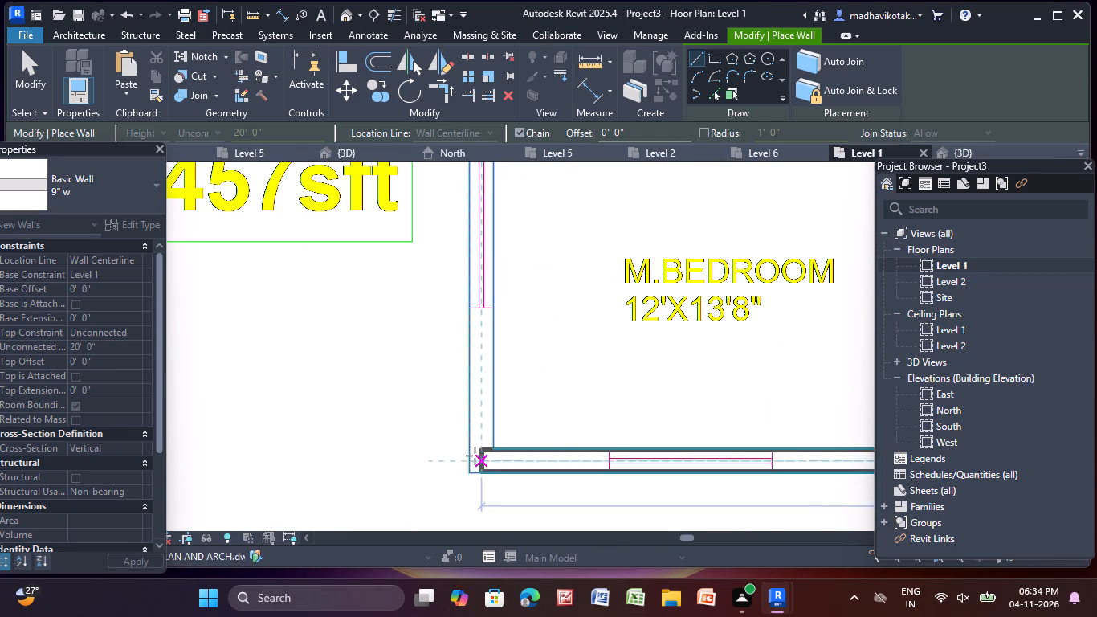
pyautogui.click(464, 464)
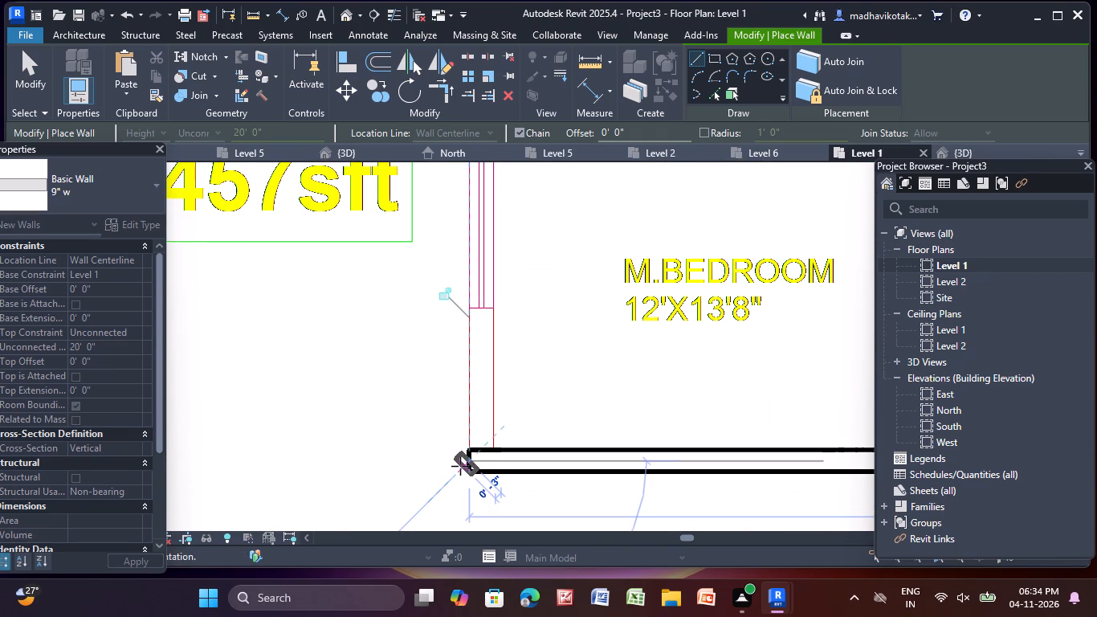
pyautogui.press('Escape')
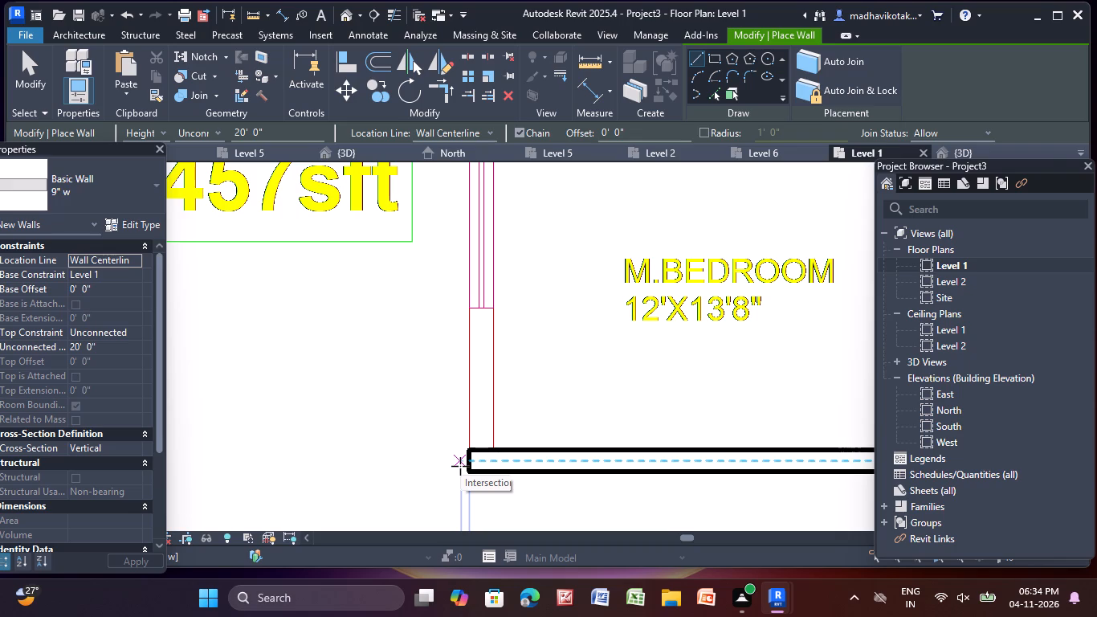
# Draw a 9" w wall along the master bedroom's outer side, from its ODU-side corner to the 5' wide balcony.
pyautogui.click(486, 450)
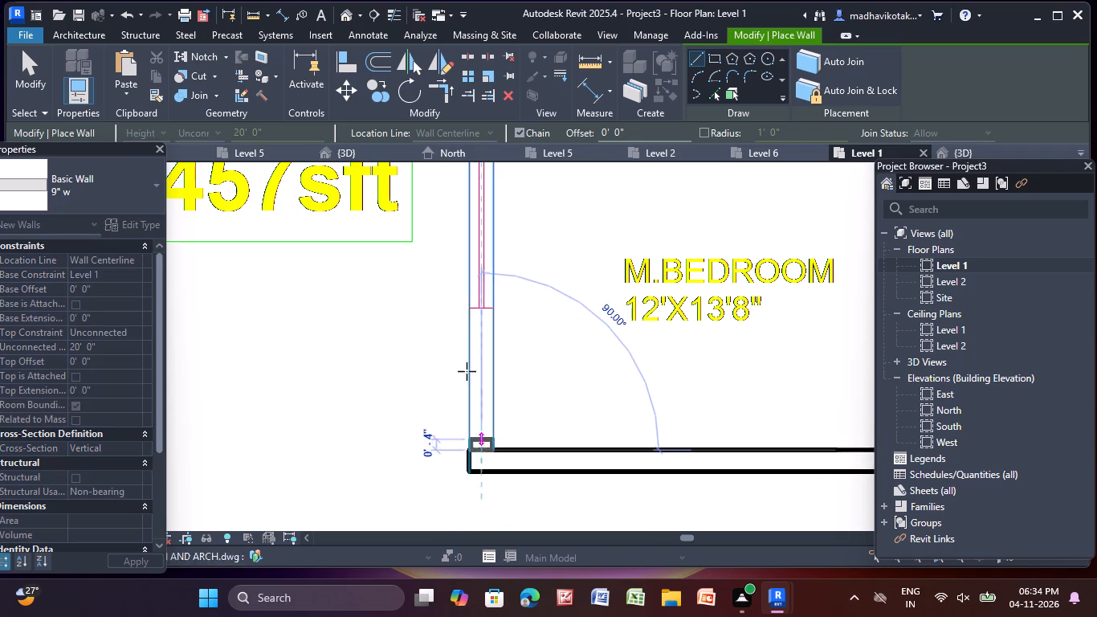
pyautogui.scroll(-5, 480, 243)
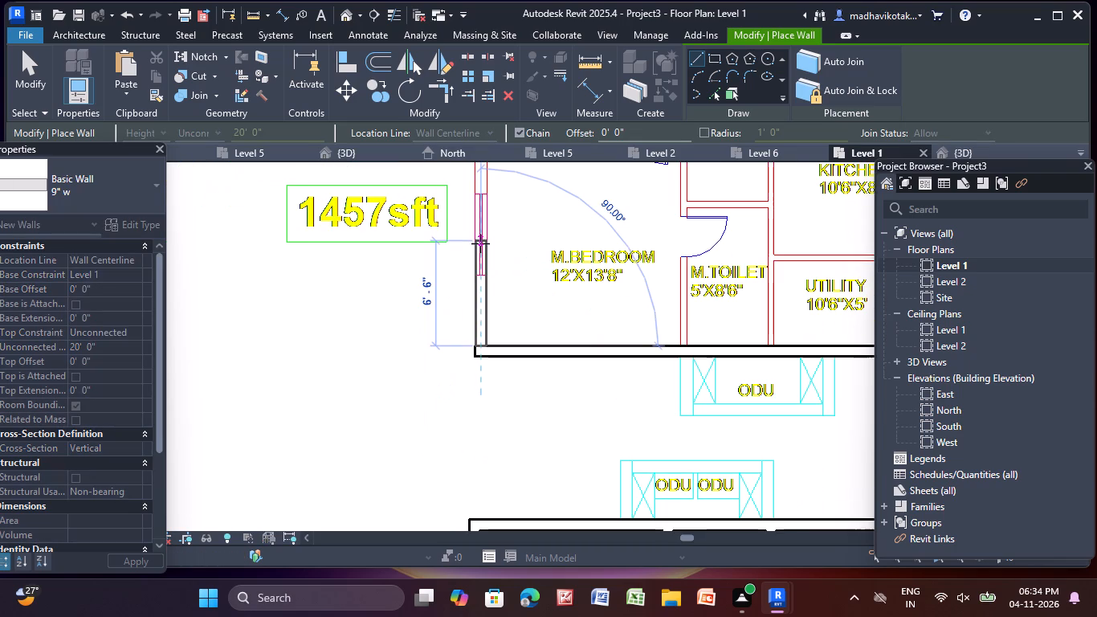
pyautogui.moveTo(479, 243); pyautogui.dragTo(434, 616, button='middle')
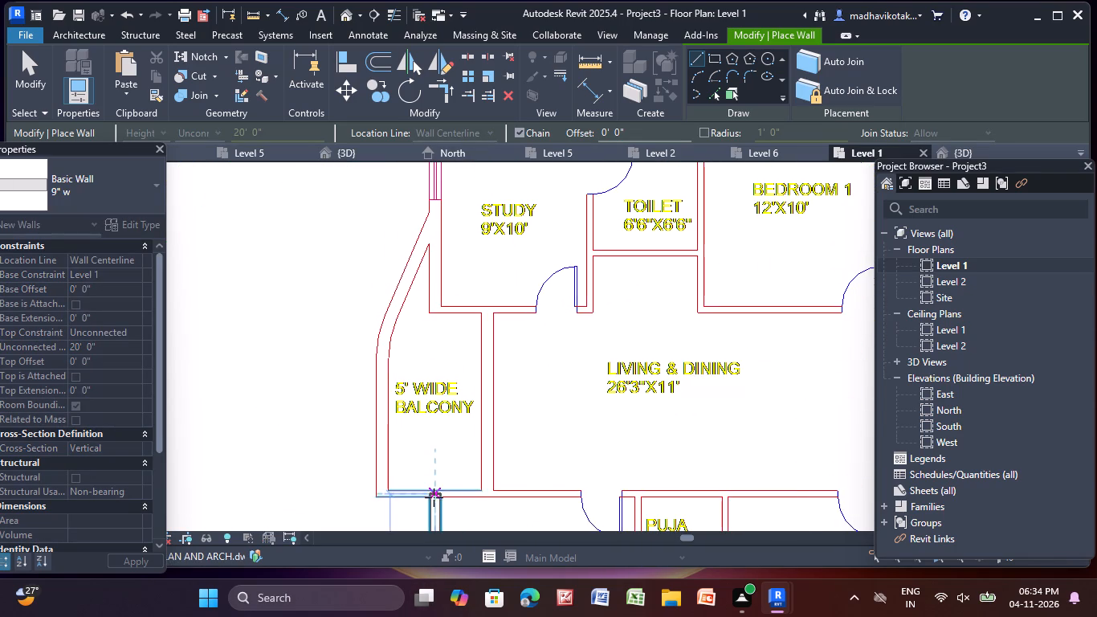
pyautogui.scroll(9, 434, 497)
pyautogui.click(437, 474)
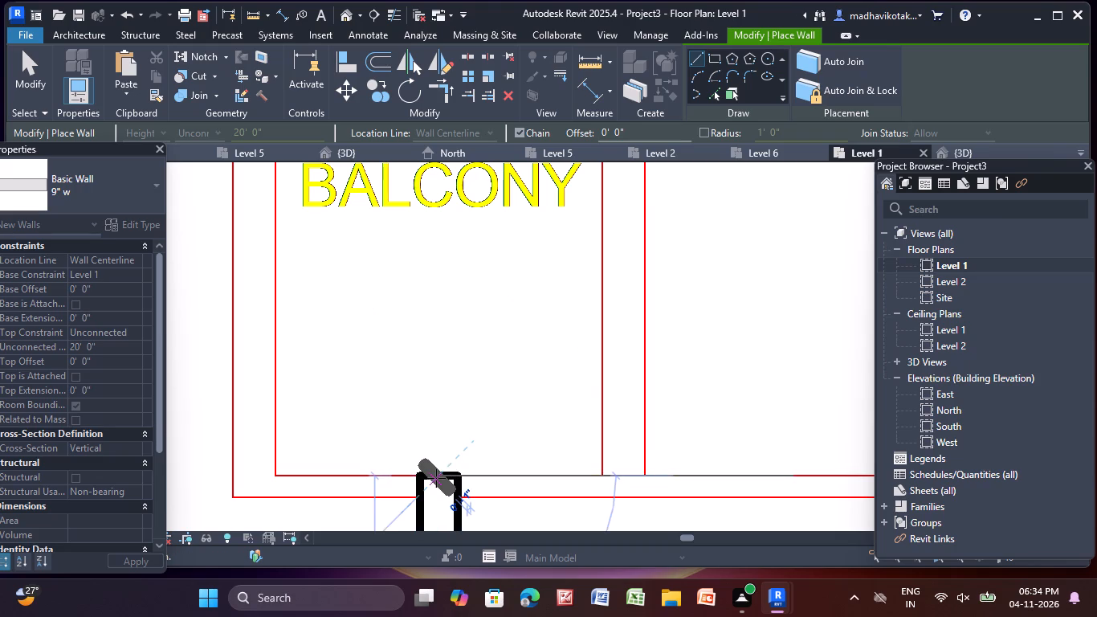
pyautogui.press('Escape')
# Draw the flat's corridor-side 9" w wall from the utility corner past the kitchen and living area to Bedroom 1's far corner.
pyautogui.scroll(-4, 475, 438)
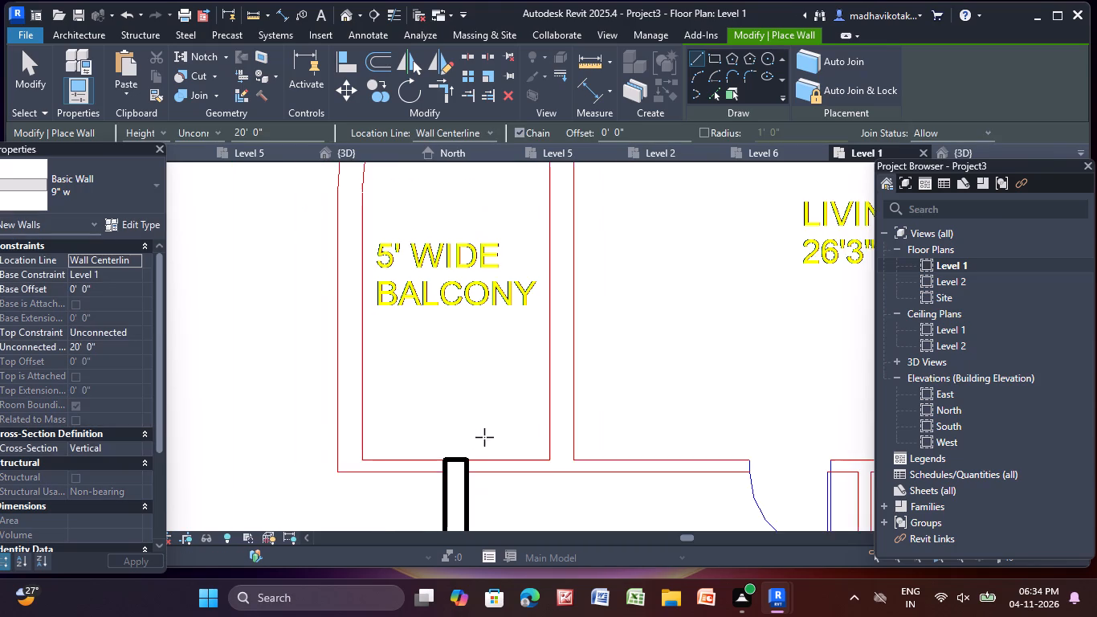
pyautogui.scroll(-9, 500, 337)
pyautogui.scroll(-3, 596, 304)
pyautogui.moveTo(597, 308); pyautogui.dragTo(491, 384, button='middle')
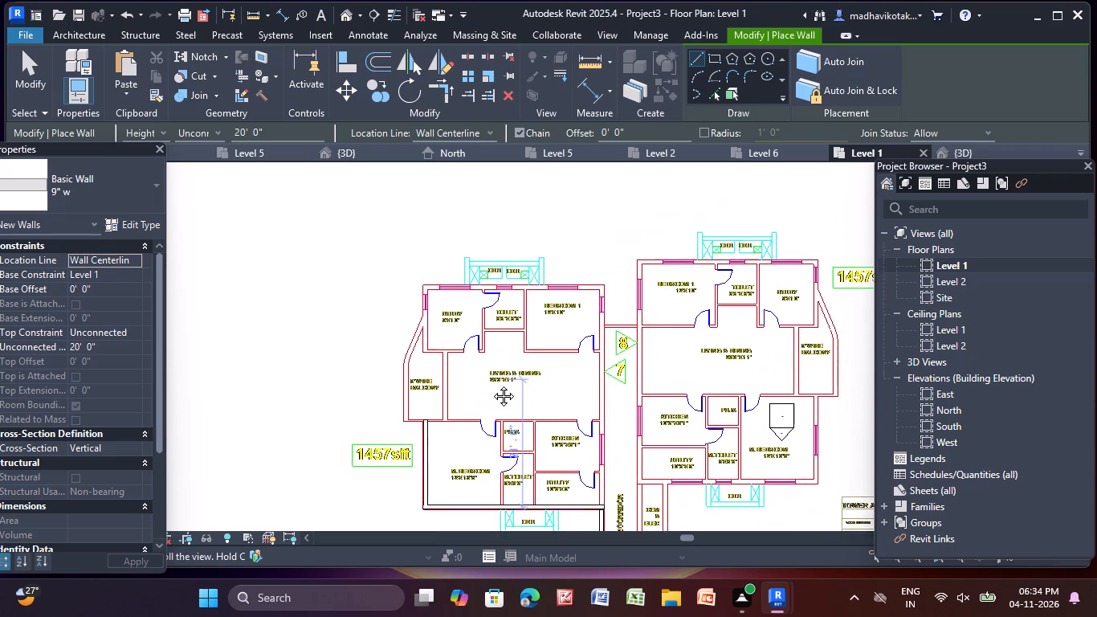
pyautogui.moveTo(491, 384); pyautogui.dragTo(449, 324, button='middle')
pyautogui.scroll(3, 624, 469)
pyautogui.scroll(5, 485, 436)
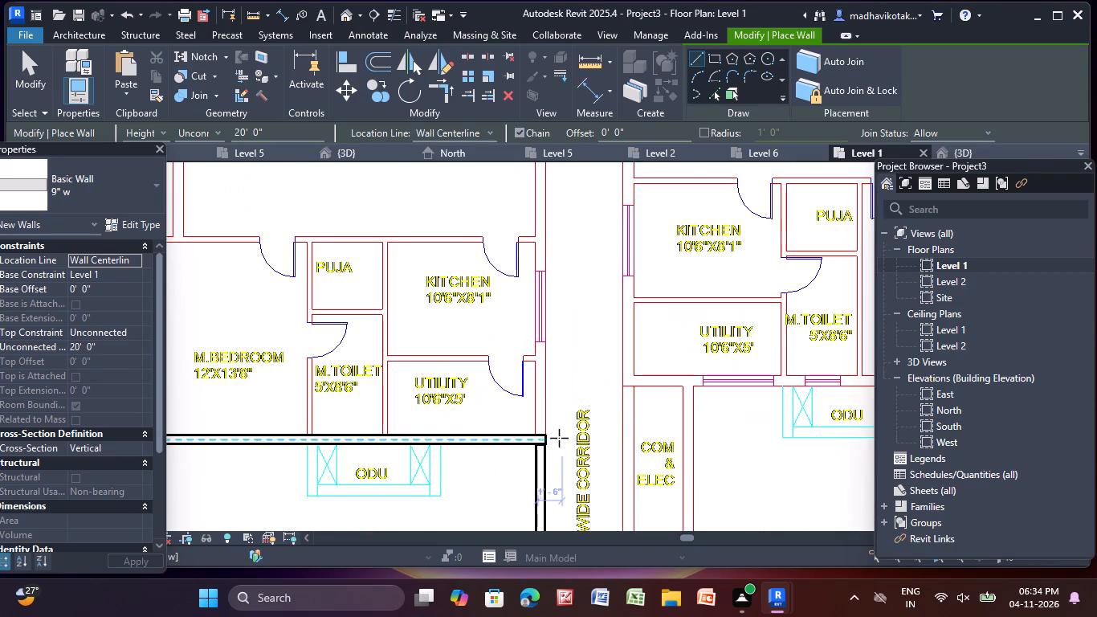
pyautogui.scroll(8, 559, 438)
pyautogui.scroll(-1, 524, 443)
pyautogui.scroll(3, 524, 443)
pyautogui.click(517, 434)
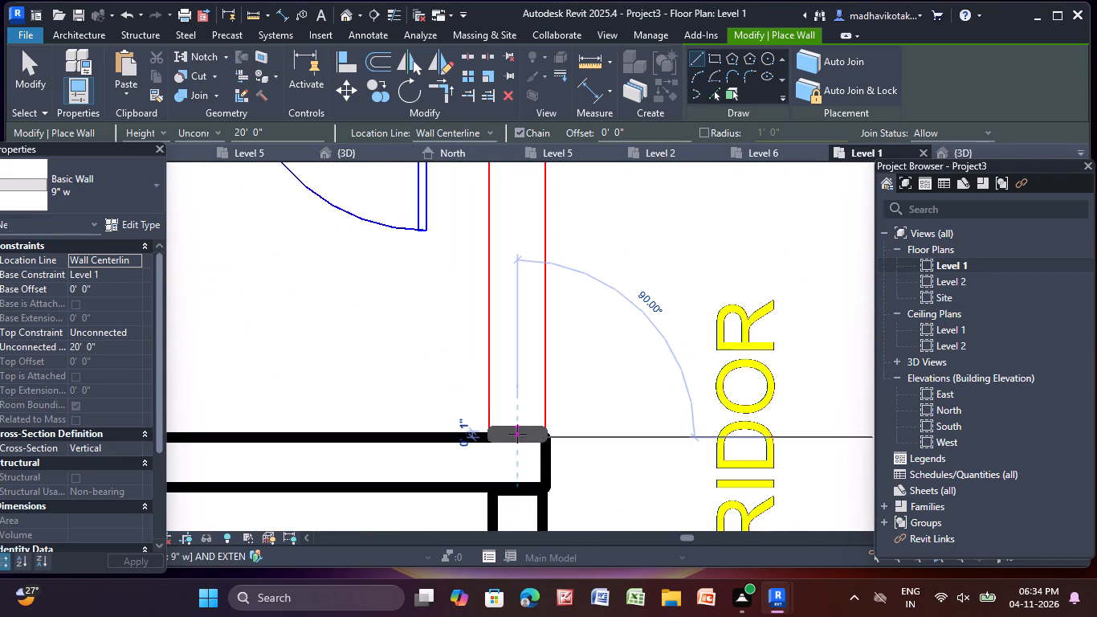
pyautogui.scroll(-1, 495, 41)
pyautogui.scroll(-2, 548, 246)
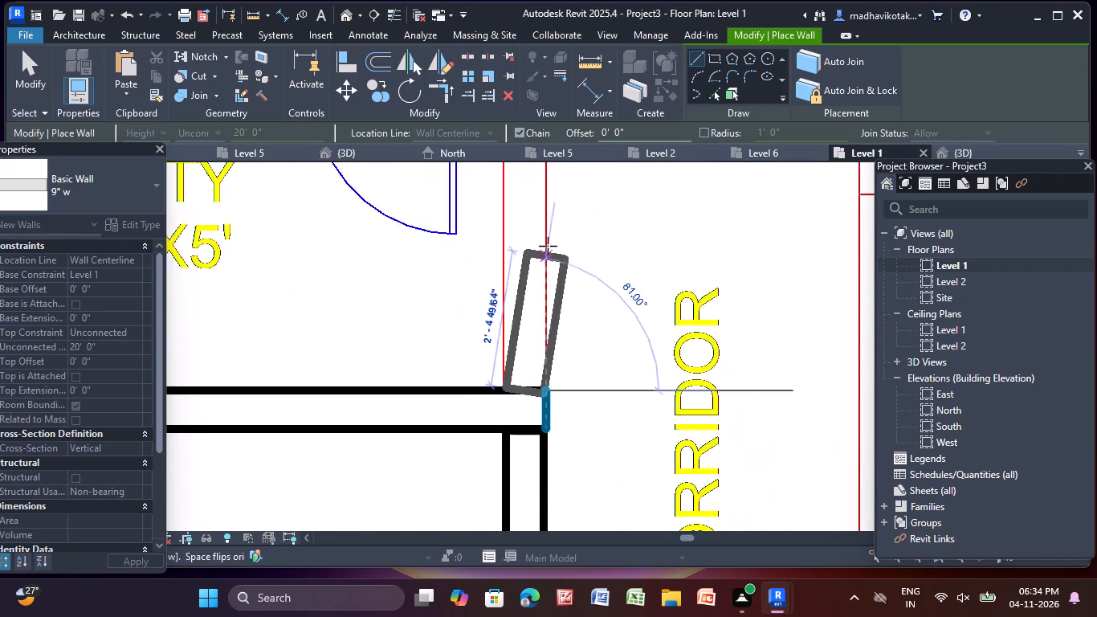
pyautogui.scroll(-4, 548, 246)
pyautogui.moveTo(531, 219); pyautogui.dragTo(508, 616, button='middle')
pyautogui.scroll(-1, 527, 224)
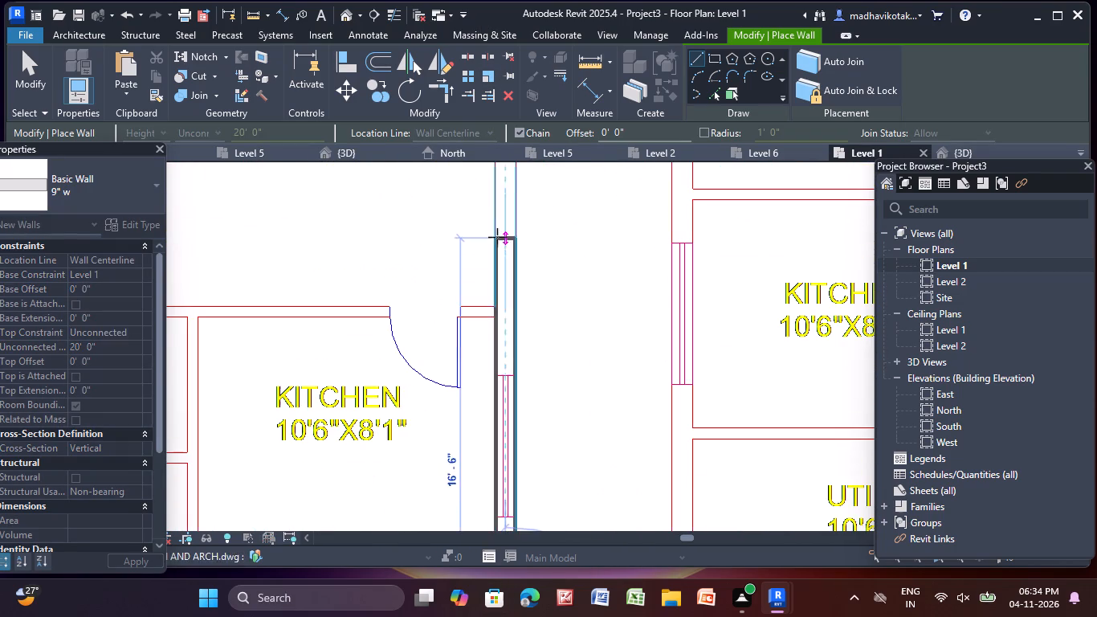
pyautogui.scroll(-3, 494, 226)
pyautogui.moveTo(494, 226); pyautogui.dragTo(503, 596, button='middle')
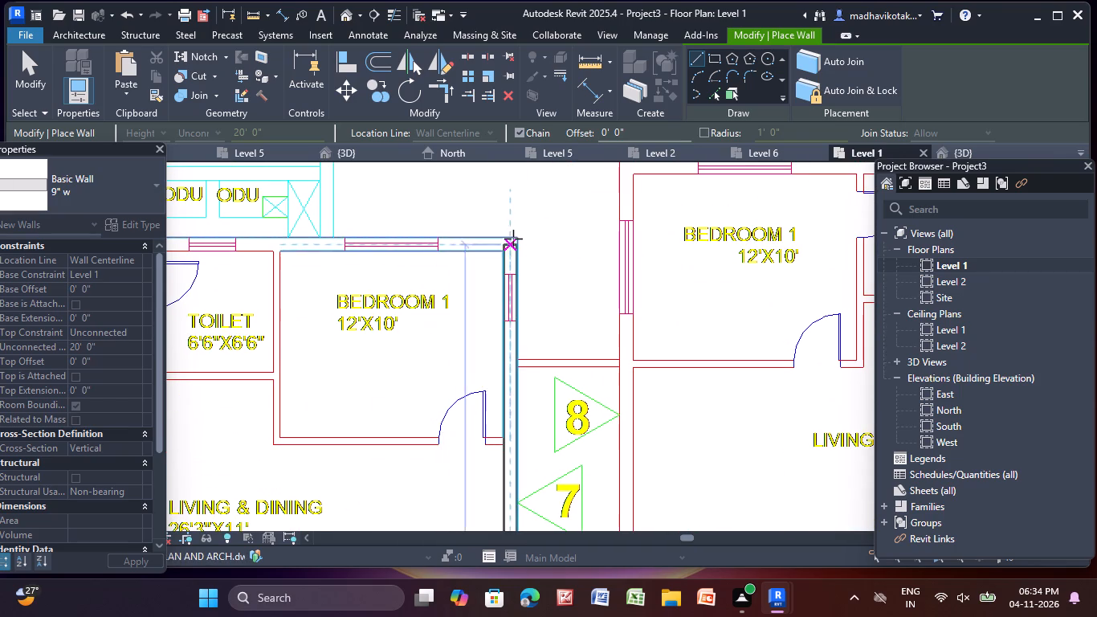
pyautogui.scroll(6, 515, 238)
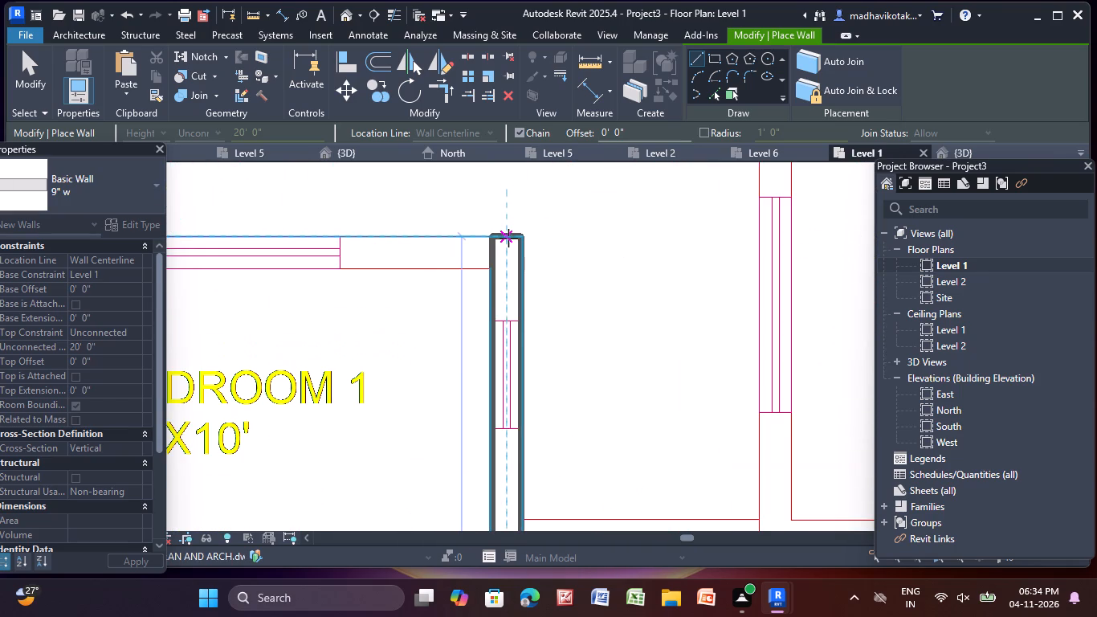
pyautogui.click(508, 238)
pyautogui.press('Escape')
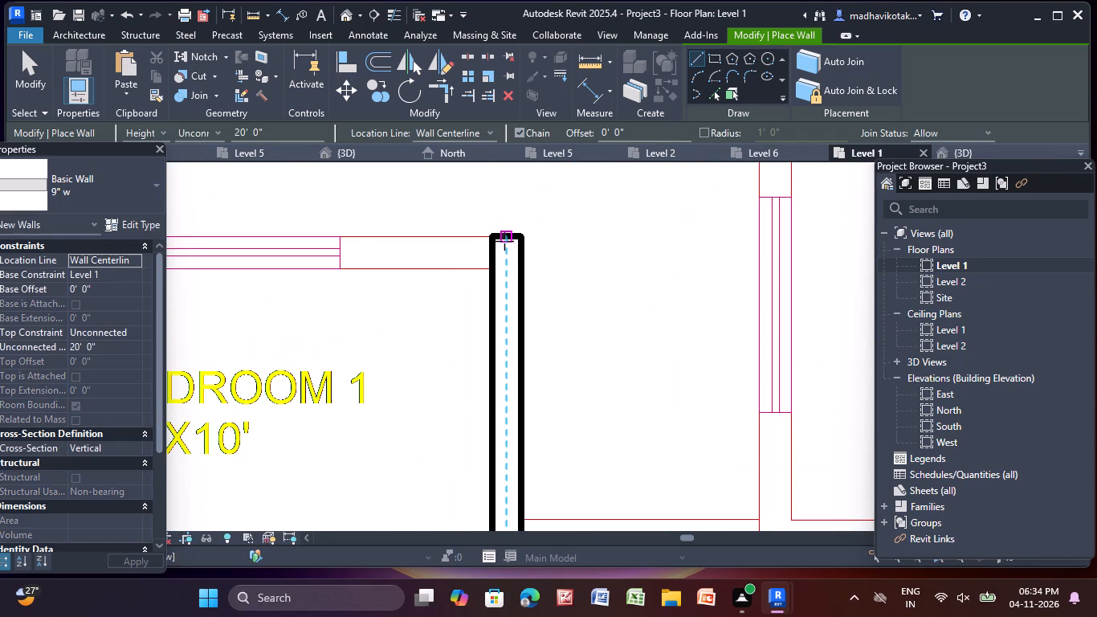
# Trace the 5' wide balcony's outer edge with 9" w walls, picking its short return, straight side, curve and slanted plan lines.
pyautogui.scroll(-6, 520, 264)
pyautogui.scroll(-5, 418, 324)
pyautogui.moveTo(316, 430); pyautogui.dragTo(536, 280, button='middle')
pyautogui.moveTo(508, 361); pyautogui.dragTo(496, 422, button='middle')
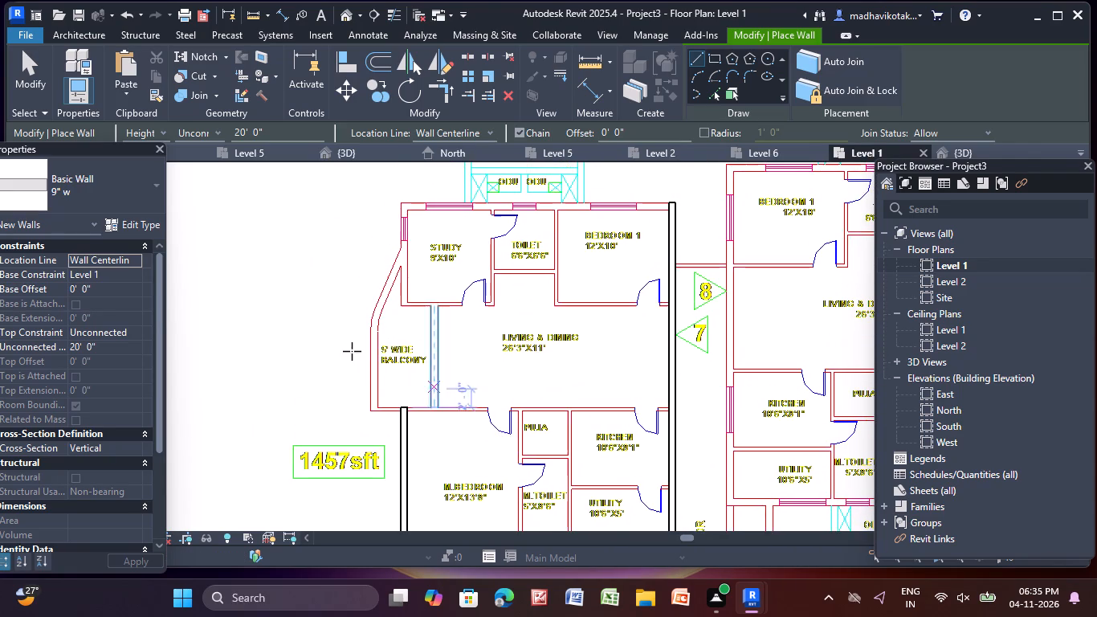
pyautogui.scroll(3, 320, 325)
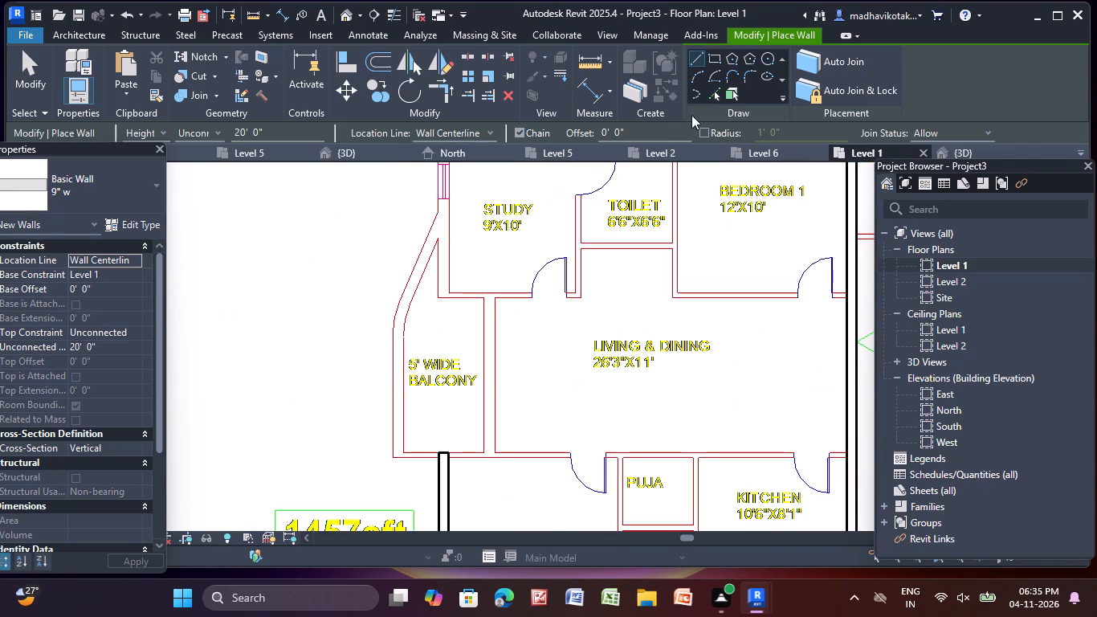
pyautogui.click(717, 88)
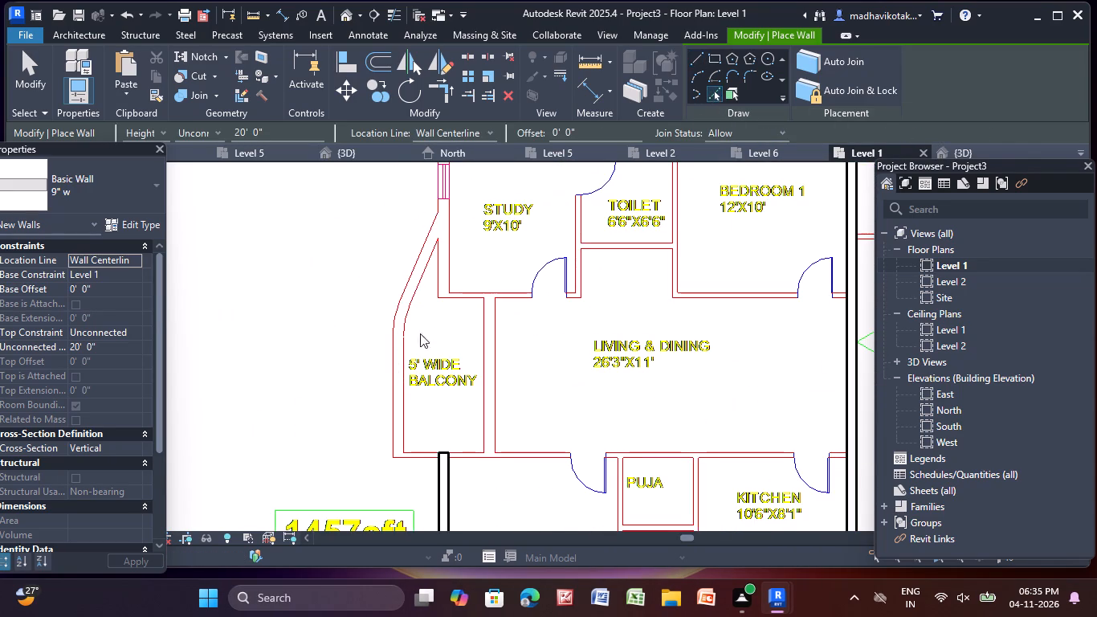
pyautogui.scroll(4, 413, 455)
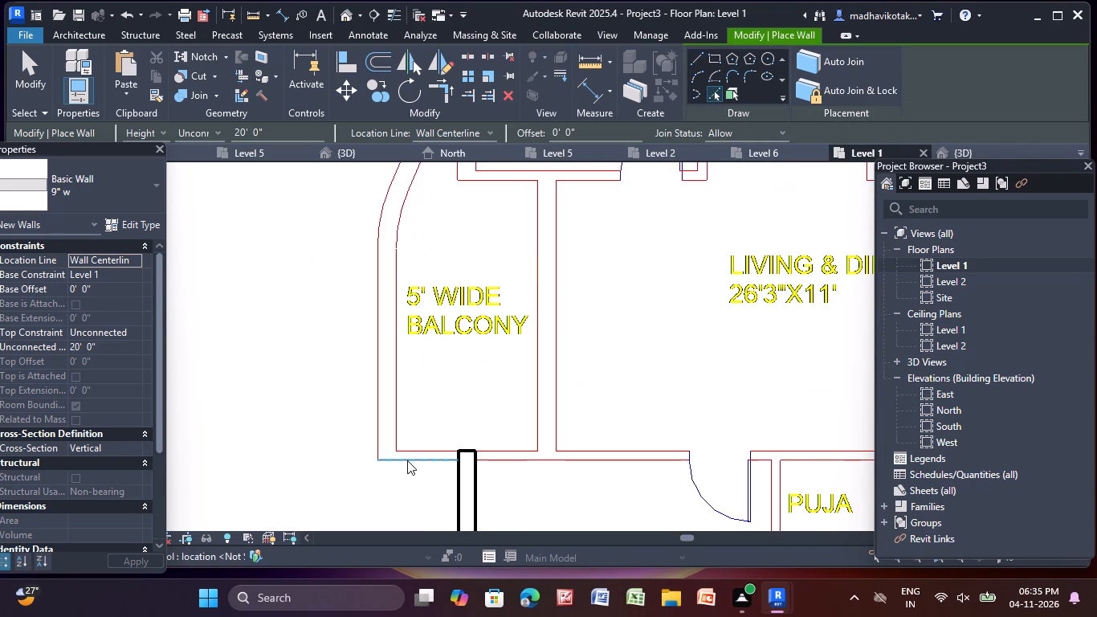
pyautogui.click(407, 460)
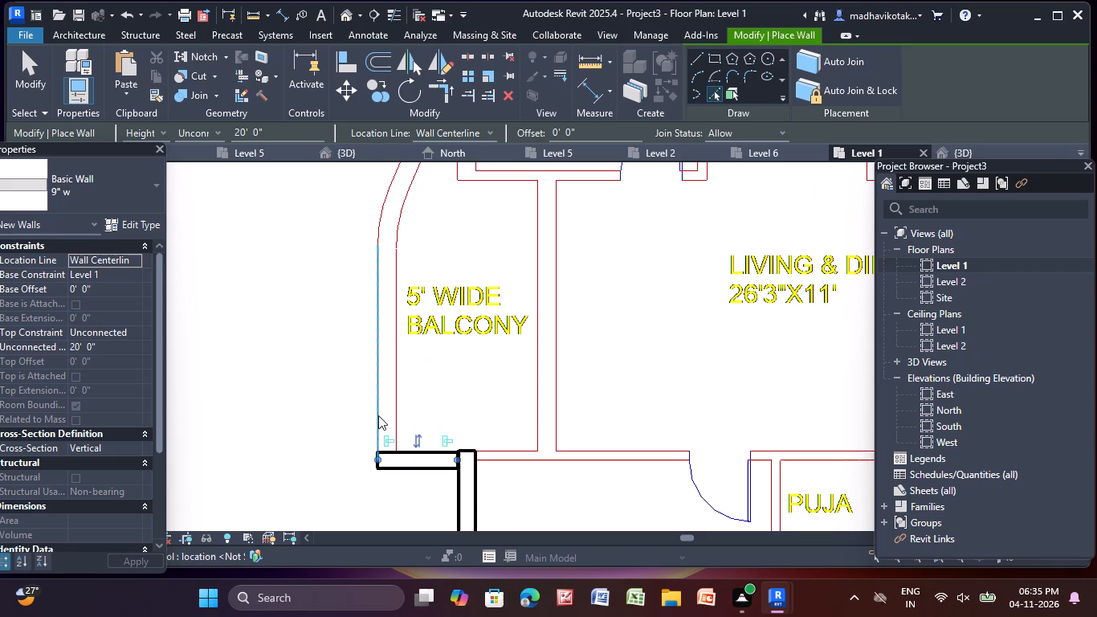
pyautogui.click(378, 415)
pyautogui.moveTo(425, 371); pyautogui.dragTo(481, 554, button='middle')
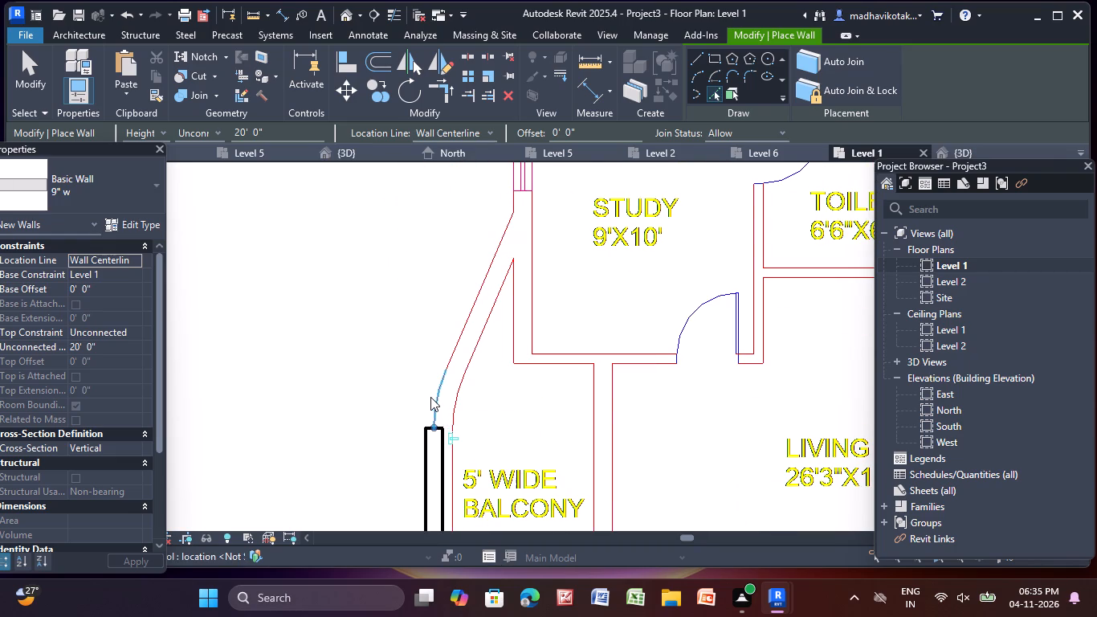
pyautogui.click(432, 408)
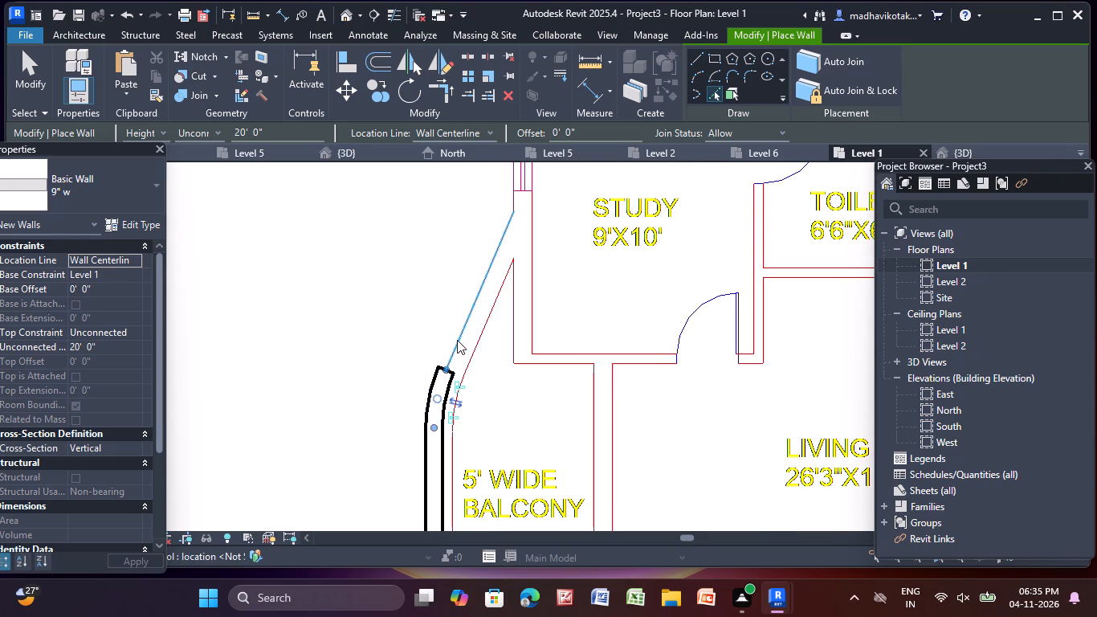
pyautogui.click(457, 340)
# Place 9" w walls on the study's outer side line and the flat's far edge line past the study, toilet and Bedroom 1.
pyautogui.moveTo(518, 284); pyautogui.dragTo(504, 496, button='middle')
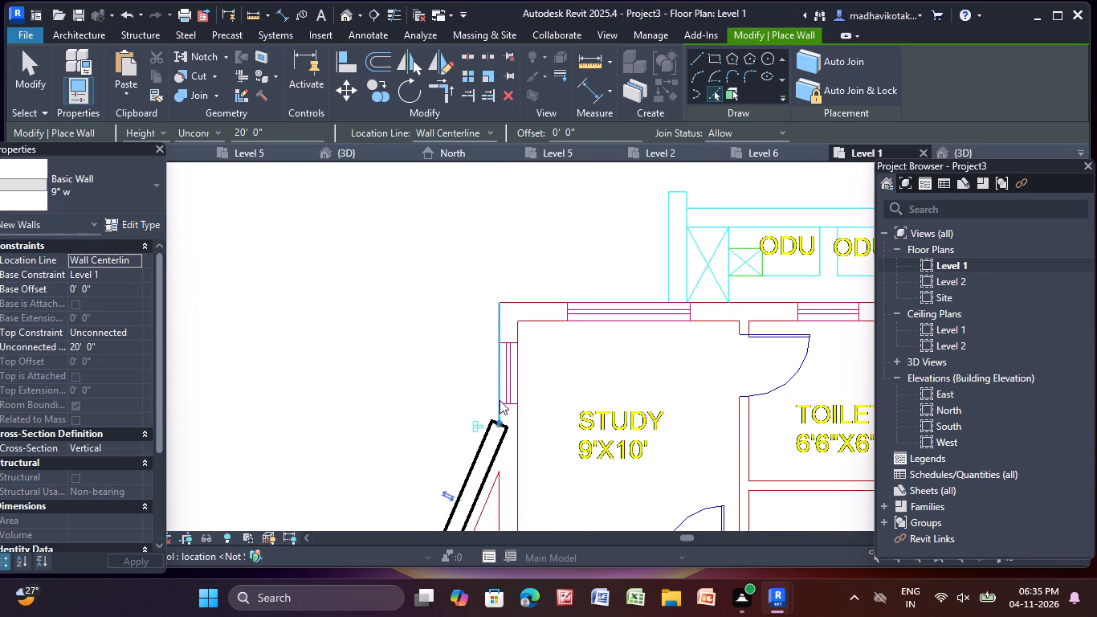
pyautogui.click(500, 399)
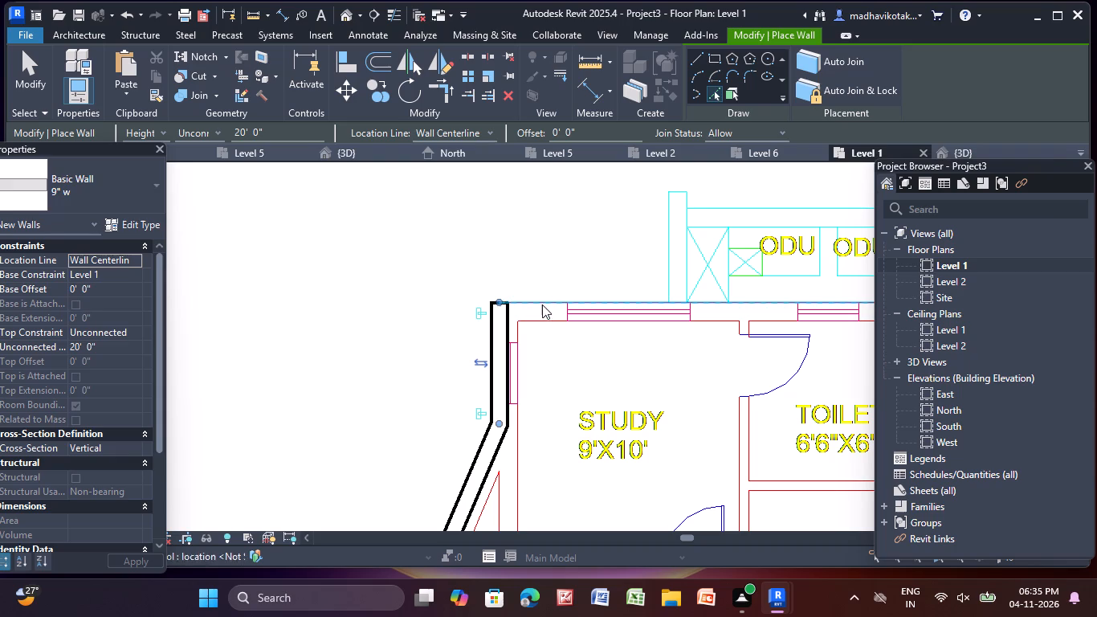
pyautogui.click(542, 304)
pyautogui.scroll(-5, 607, 321)
pyautogui.scroll(-2, 684, 400)
pyautogui.moveTo(684, 400); pyautogui.dragTo(622, 382, button='middle')
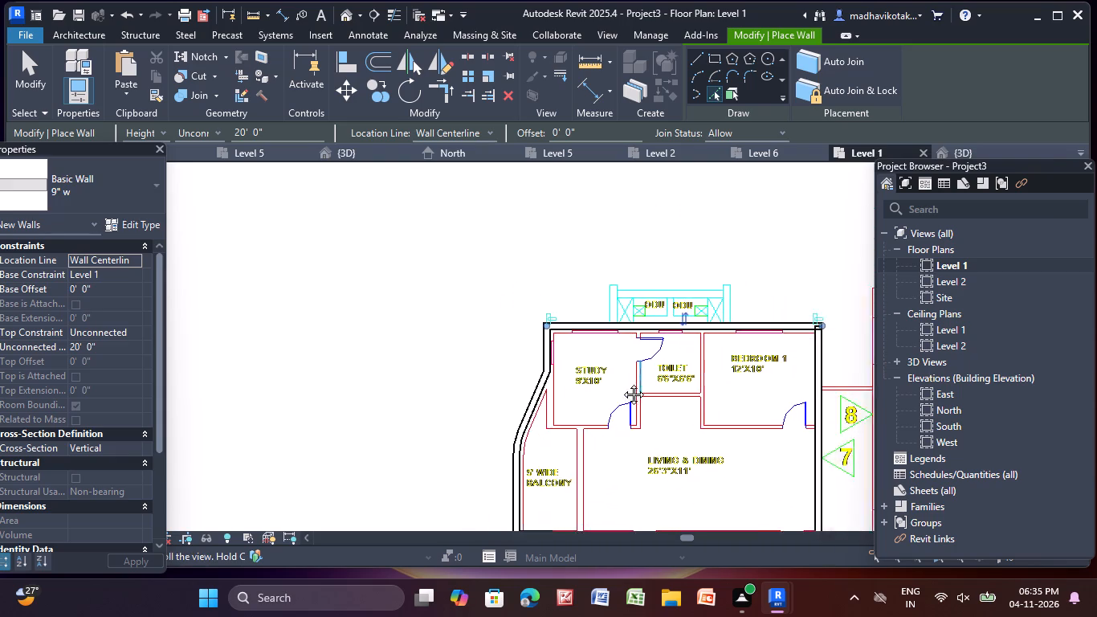
pyautogui.moveTo(622, 382); pyautogui.dragTo(412, 329, button='middle')
pyautogui.press('Escape')
pyautogui.press('Escape')
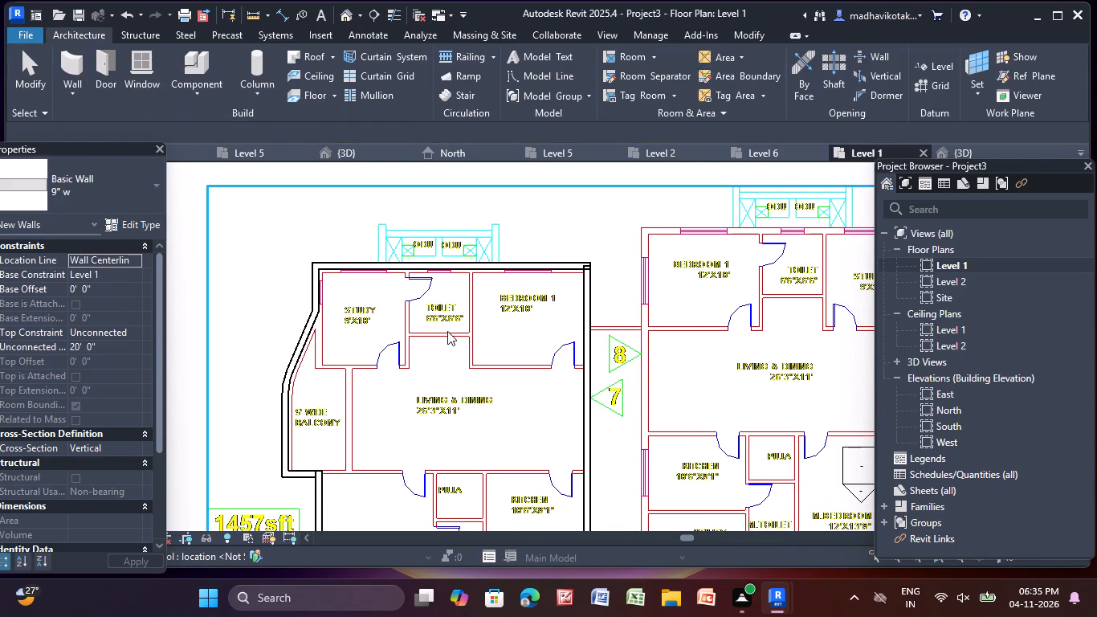
# Pull the corridor-side wall's end at Bedroom 1's far corner back to the inner face of the adjoining outer wall.
pyautogui.scroll(2, 689, 293)
pyautogui.scroll(3, 550, 283)
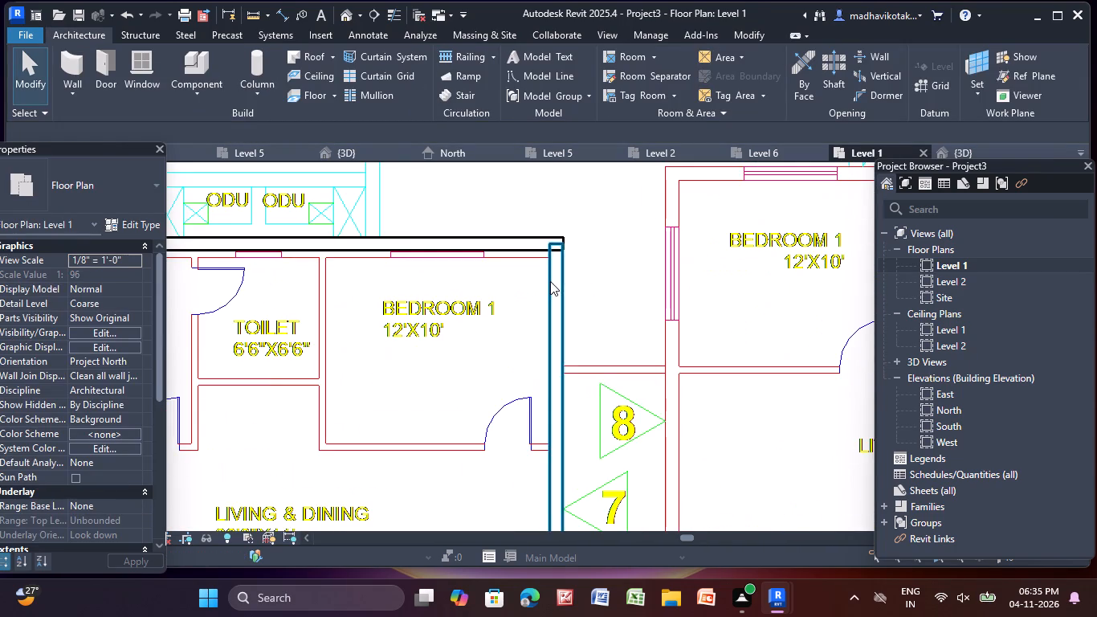
pyautogui.click(550, 281)
pyautogui.scroll(10, 566, 243)
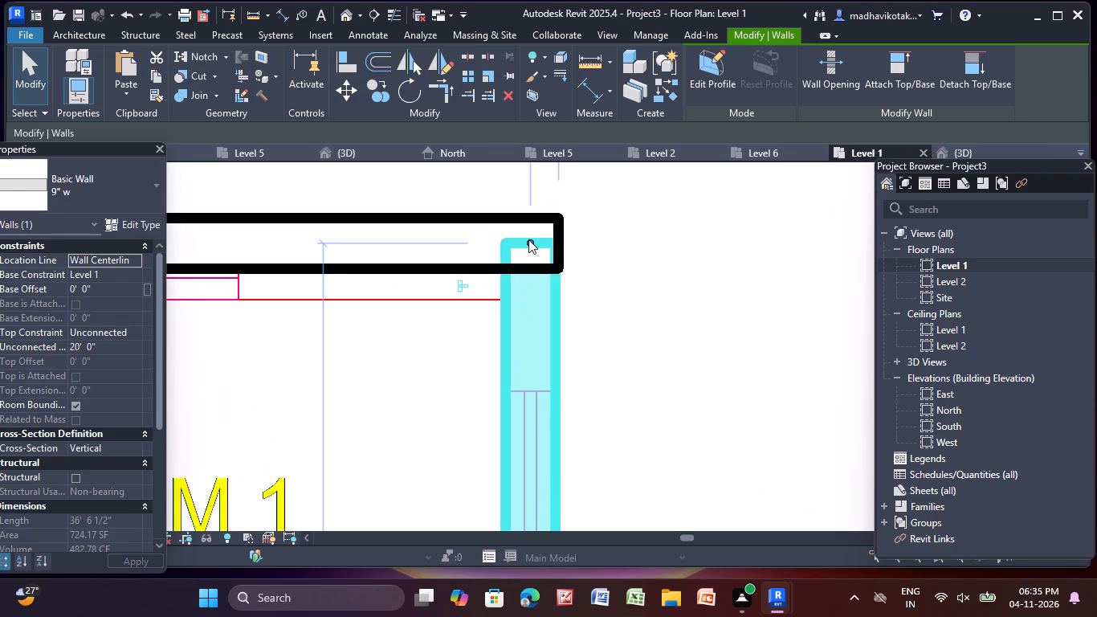
pyautogui.moveTo(528, 239); pyautogui.dragTo(530, 270)
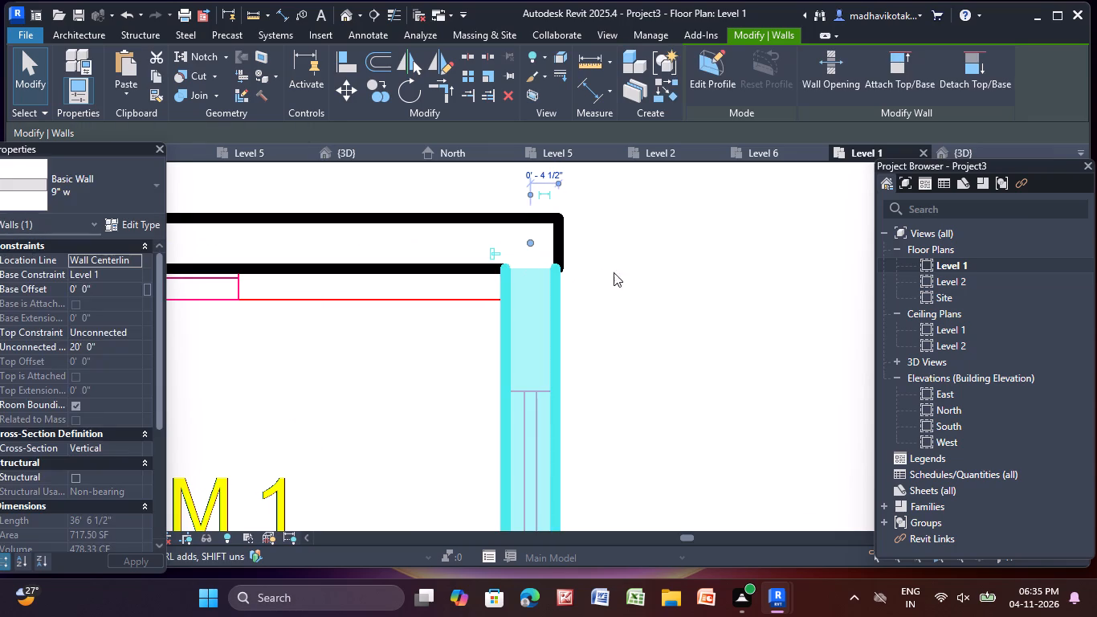
pyautogui.click(631, 276)
# Switch the wall type to 4.5" p for the flat's partitions.
pyautogui.scroll(-12, 631, 276)
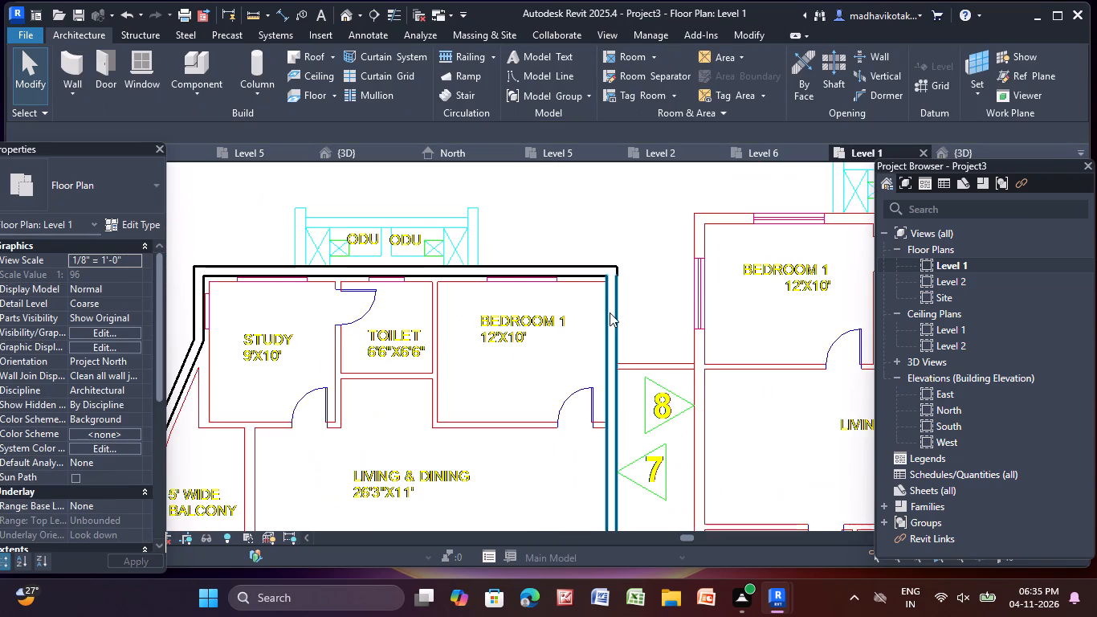
pyautogui.scroll(-4, 603, 318)
pyautogui.moveTo(444, 428); pyautogui.dragTo(465, 269, button='middle')
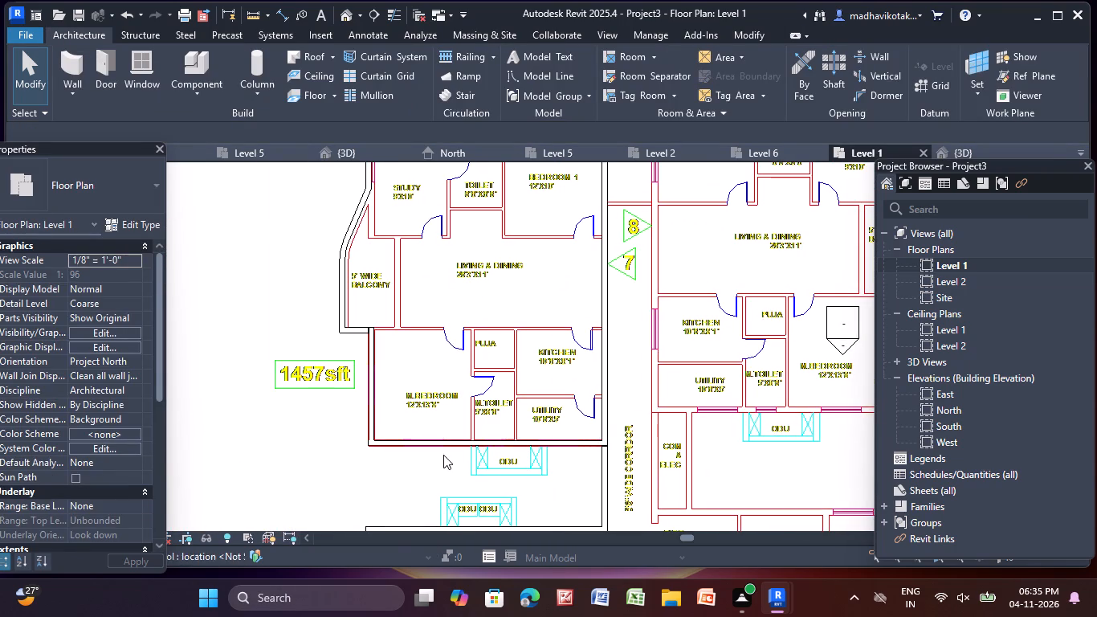
pyautogui.moveTo(497, 278); pyautogui.dragTo(503, 393, button='middle')
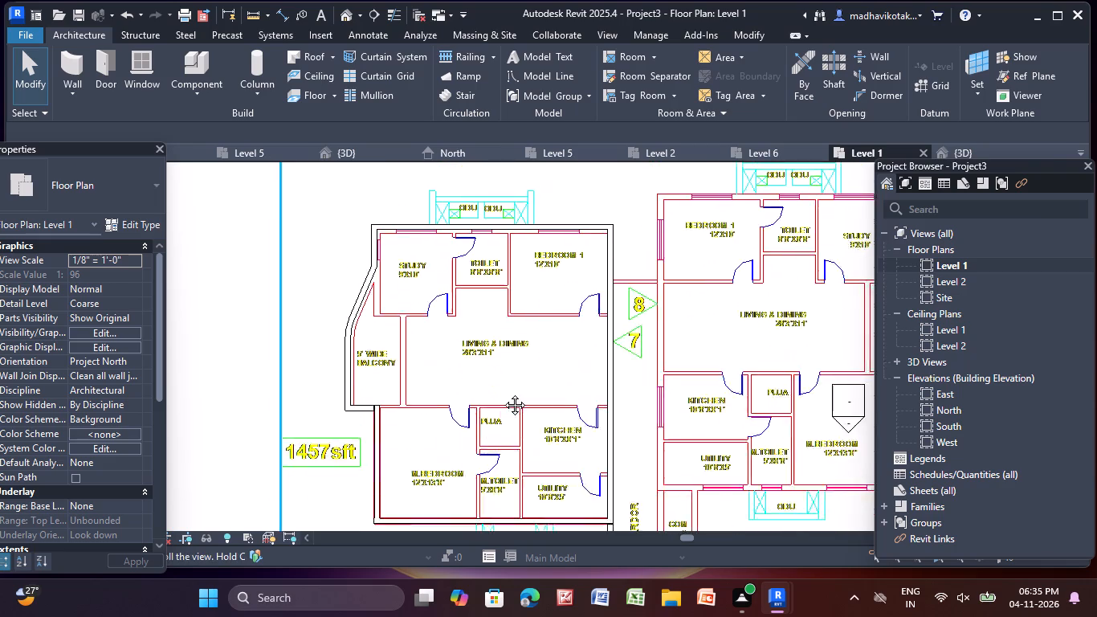
pyautogui.moveTo(503, 393); pyautogui.dragTo(508, 431, button='middle')
pyautogui.scroll(3, 398, 419)
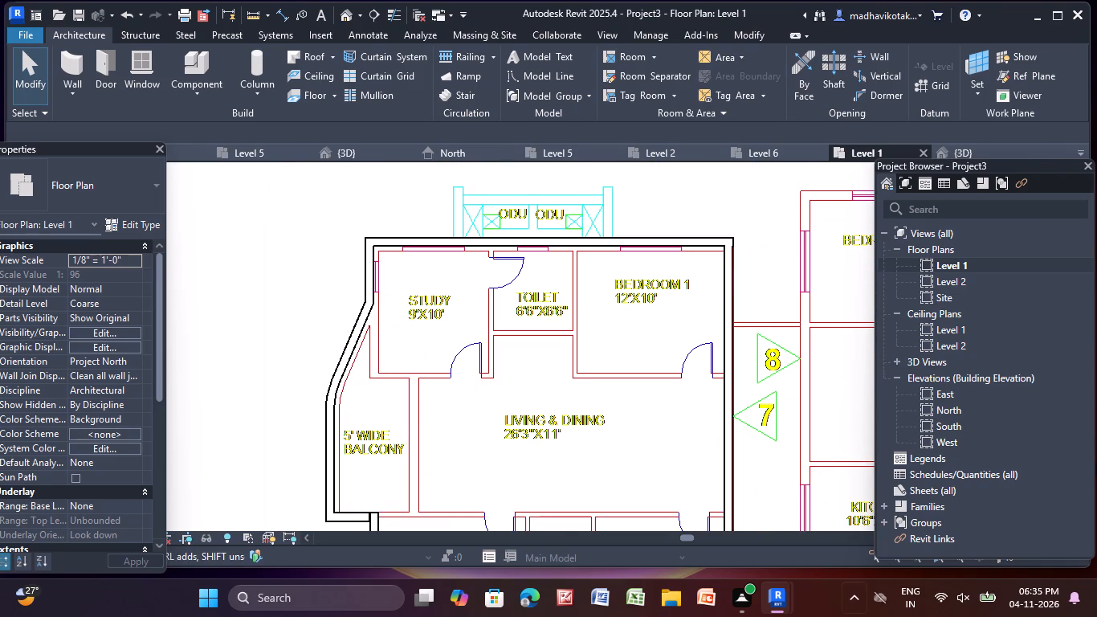
pyautogui.moveTo(424, 516); pyautogui.dragTo(429, 436, button='middle')
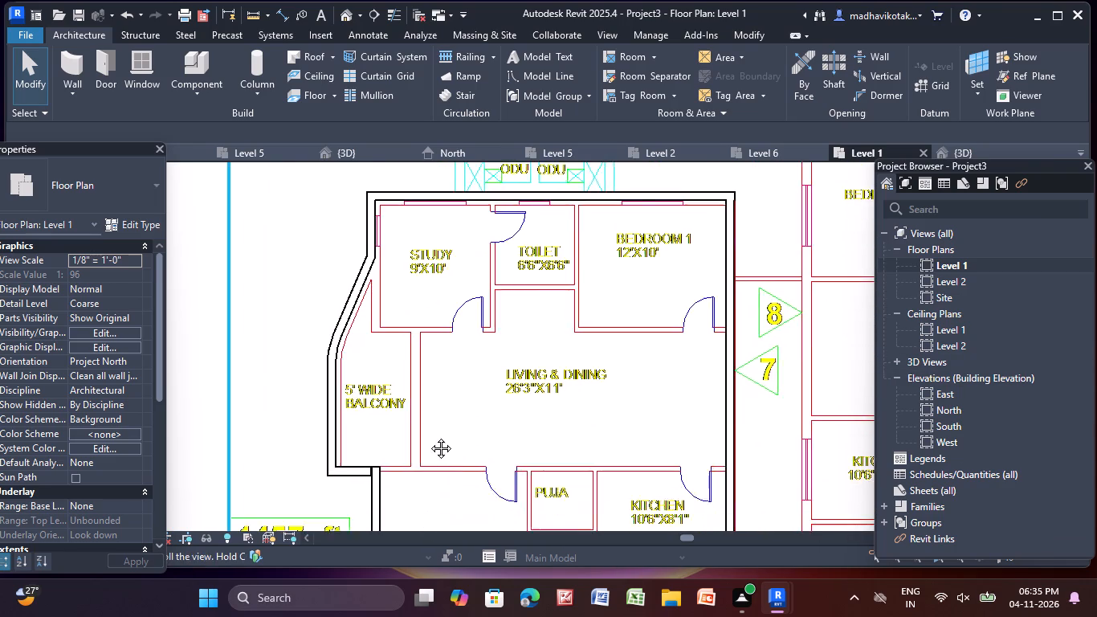
pyautogui.moveTo(429, 436); pyautogui.dragTo(425, 408, button='middle')
pyautogui.click(64, 55)
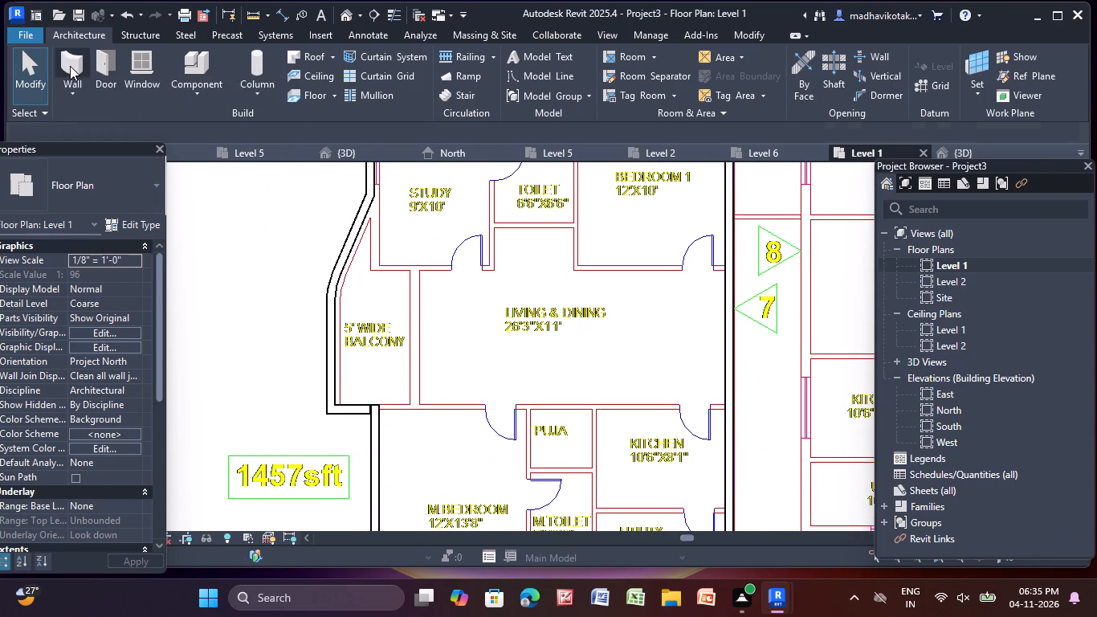
pyautogui.click(115, 198)
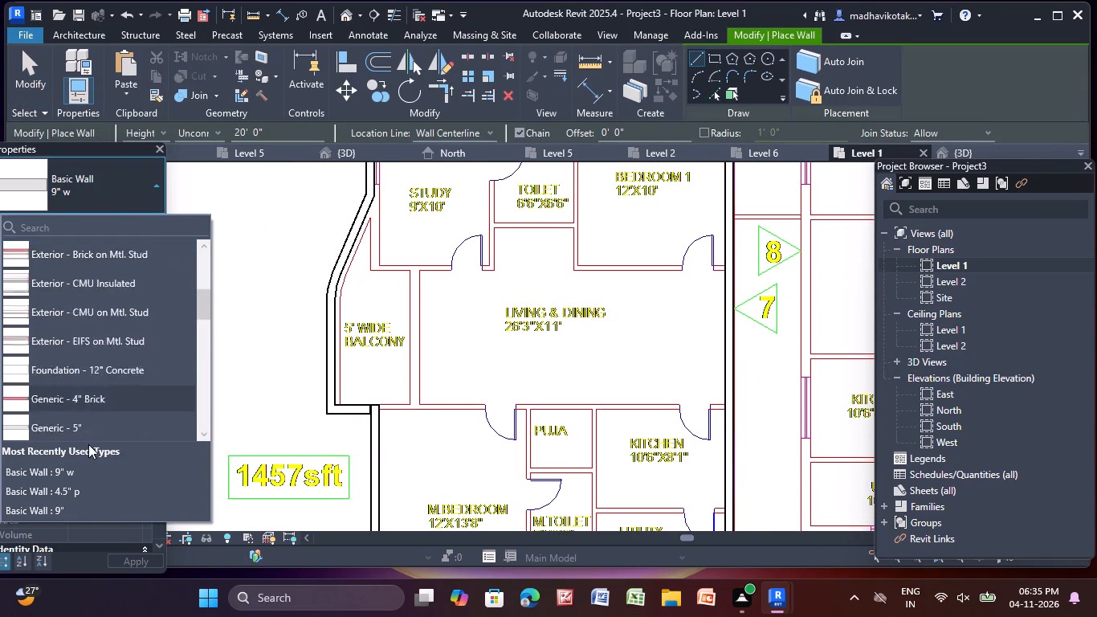
pyautogui.click(99, 496)
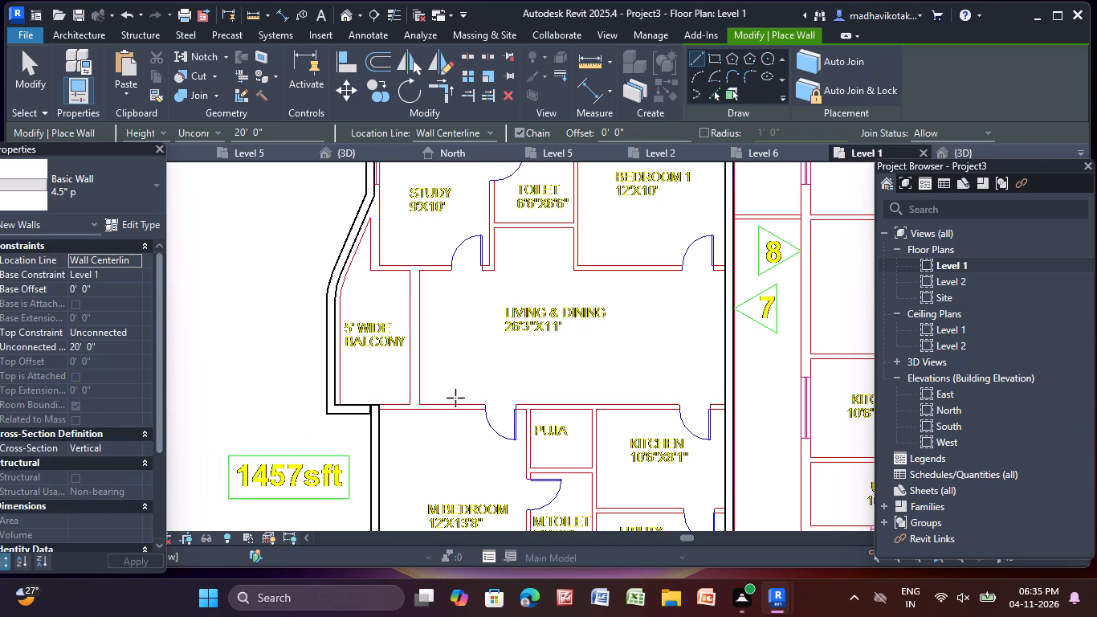
pyautogui.moveTo(453, 481); pyautogui.dragTo(345, 411, button='middle')
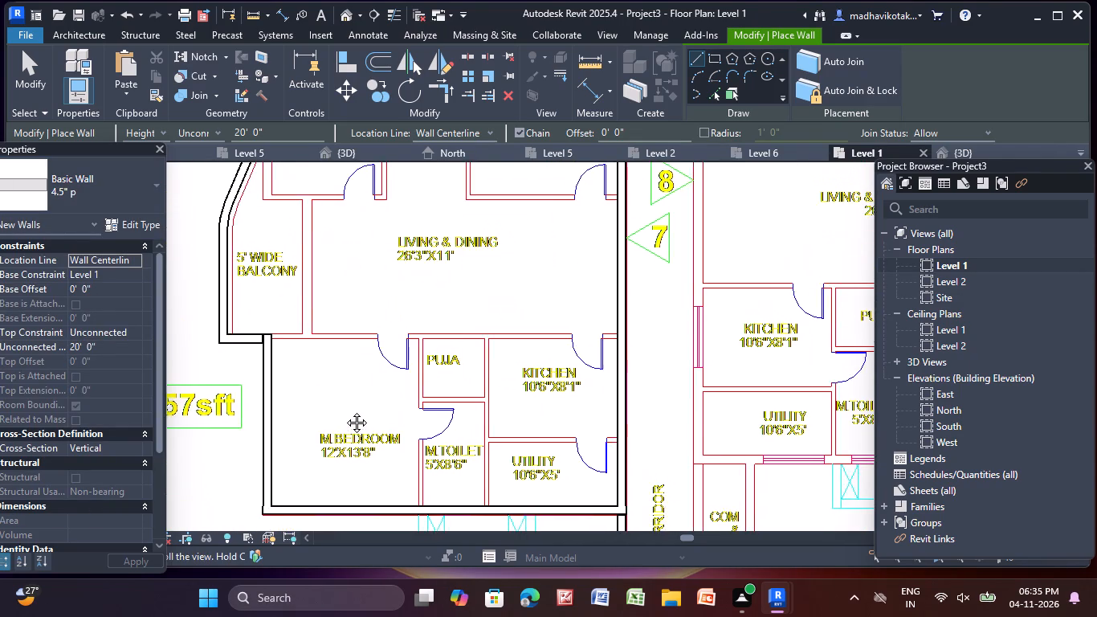
pyautogui.moveTo(345, 411); pyautogui.dragTo(344, 411, button='middle')
pyautogui.scroll(3, 232, 336)
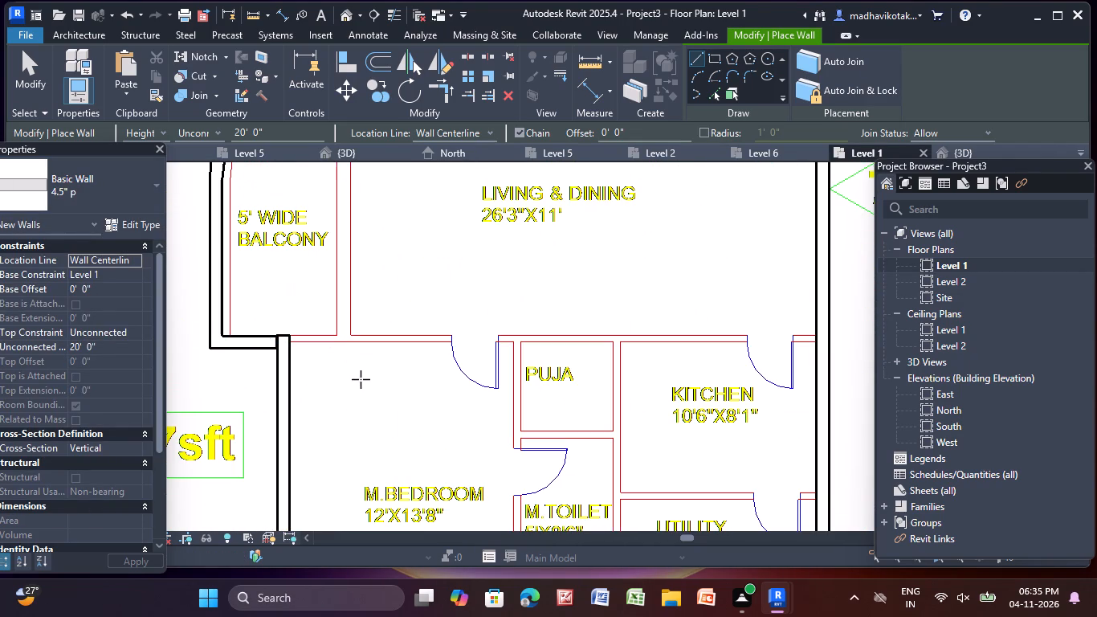
pyautogui.press('Escape')
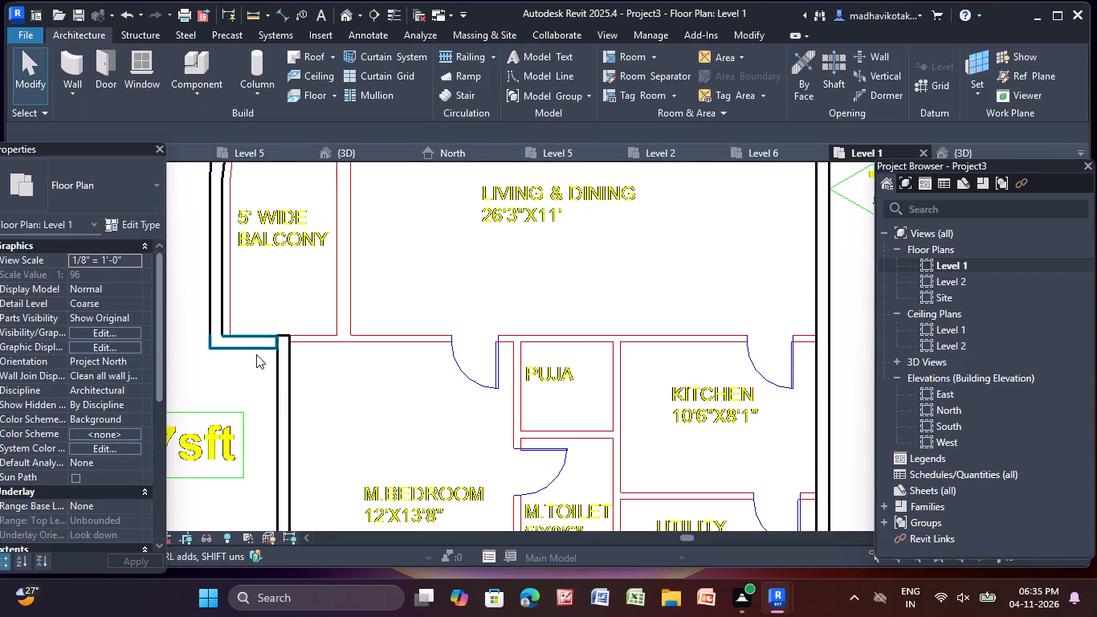
# Extend the balcony's short return wall into the corner of the master bedroom's outer wall.
pyautogui.click(258, 350)
pyautogui.scroll(8, 270, 347)
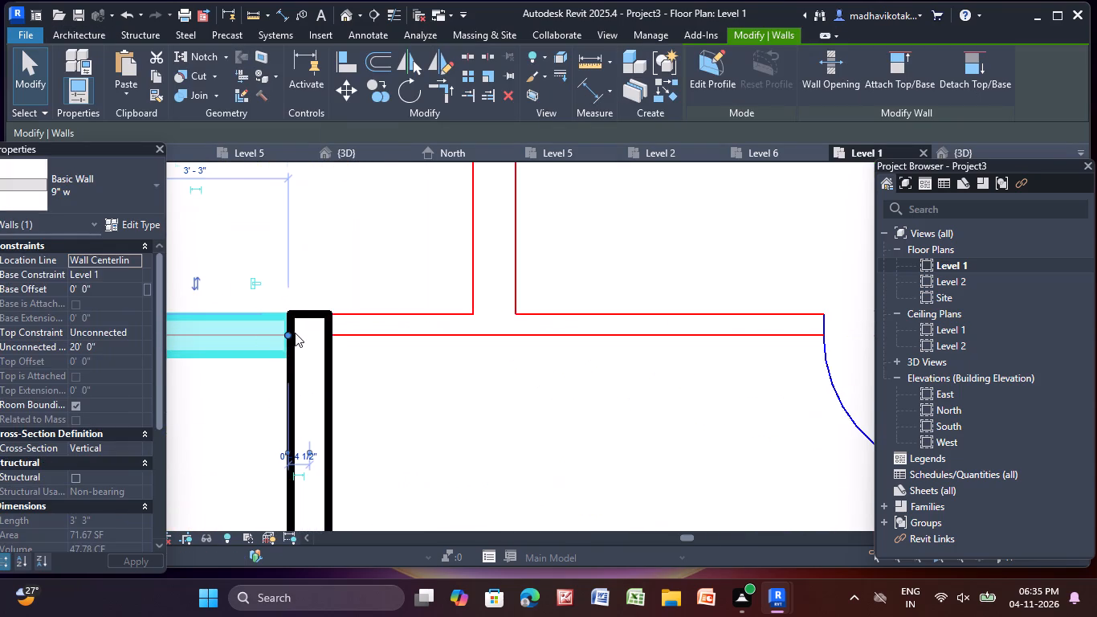
pyautogui.scroll(4, 295, 333)
pyautogui.moveTo(283, 337); pyautogui.dragTo(295, 337)
pyautogui.press('Escape')
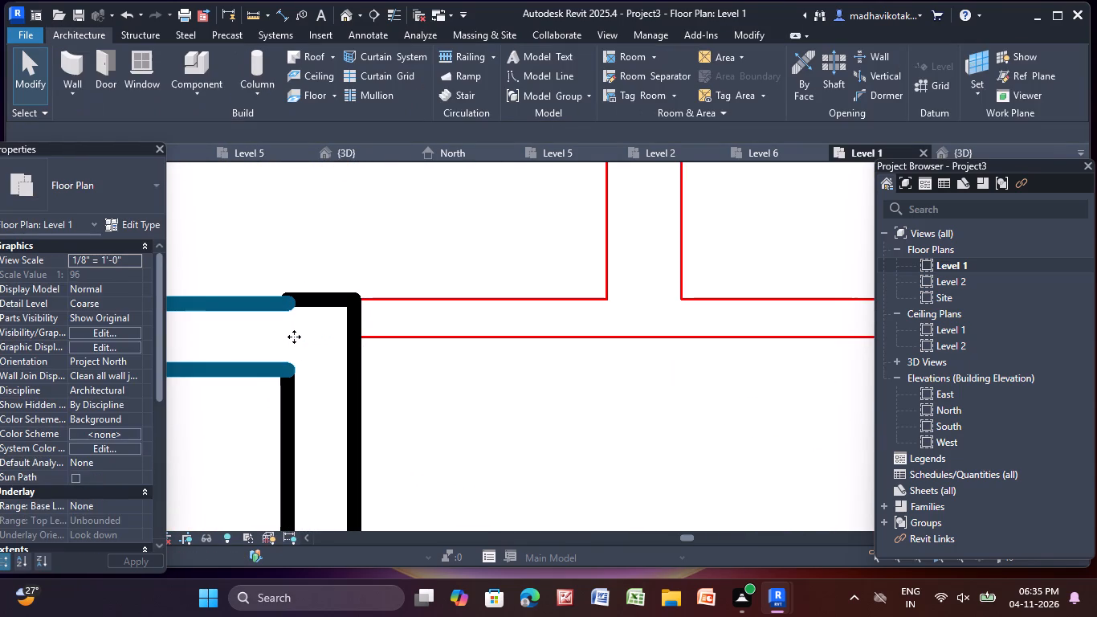
# Draw a 4.5" p wall about 28'-4" long from the master bedroom's outer corner to the corridor-side wall, below living and dining.
pyautogui.scroll(-6, 294, 321)
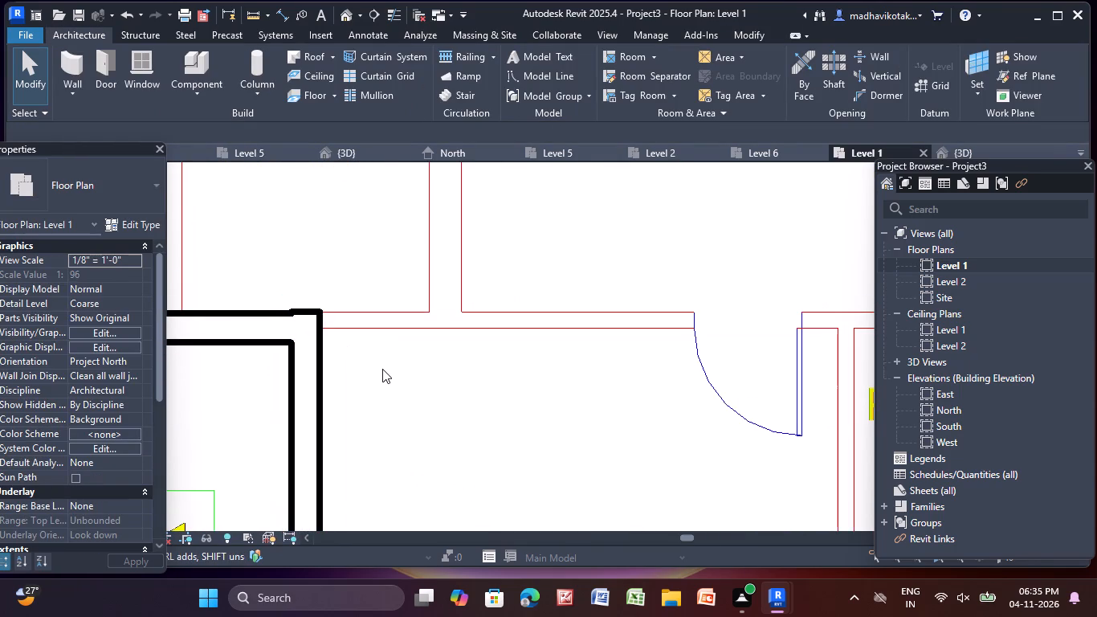
pyautogui.scroll(-4, 308, 240)
pyautogui.scroll(-4, 332, 321)
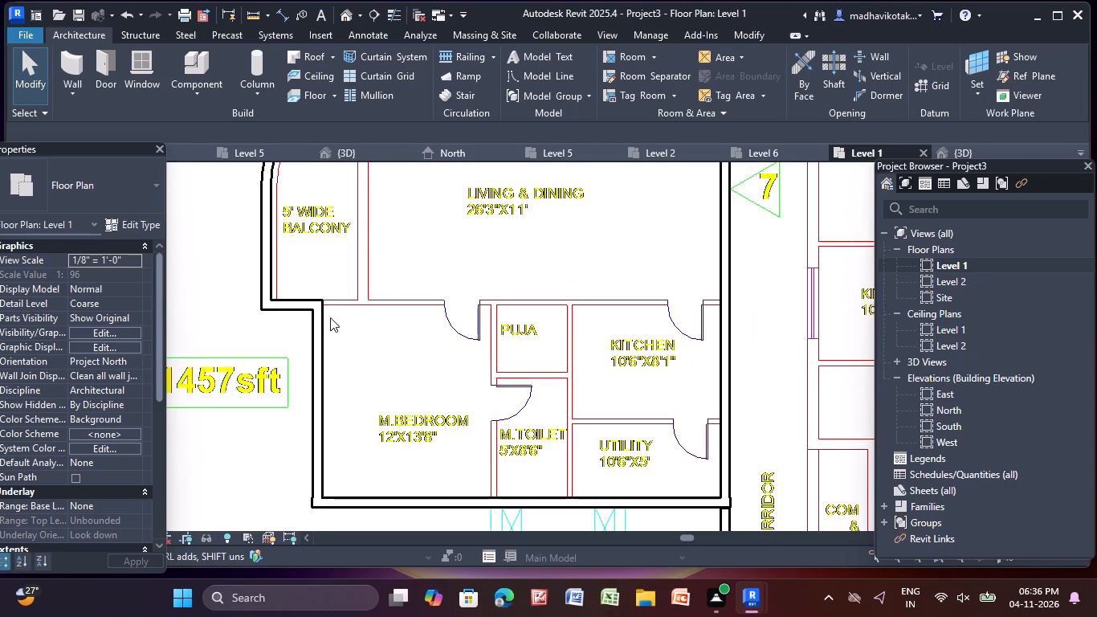
pyautogui.click(76, 64)
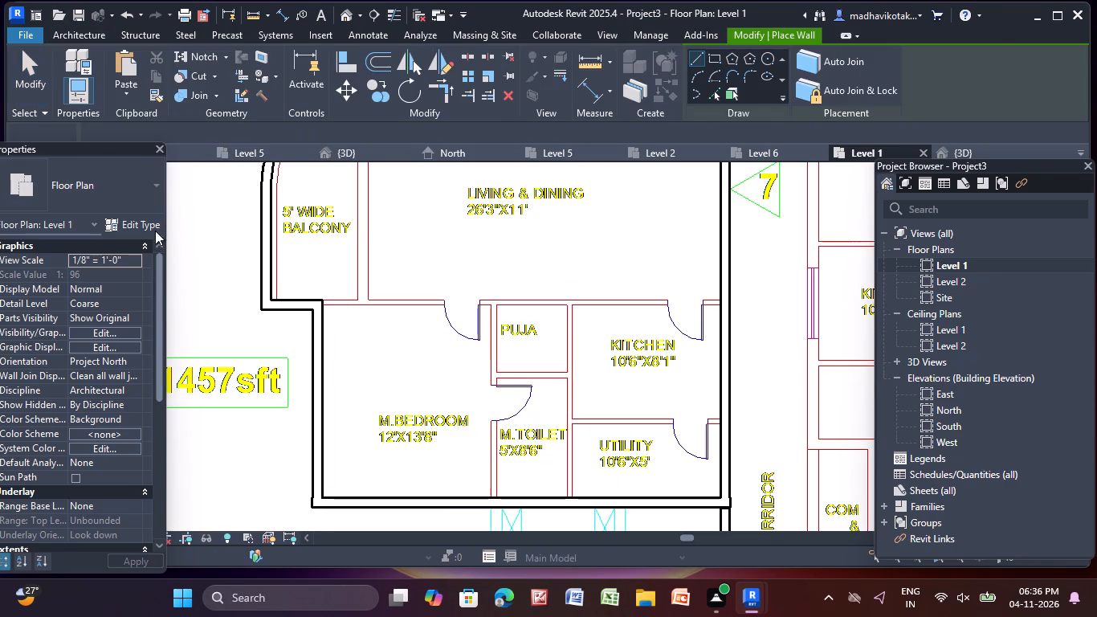
pyautogui.click(128, 184)
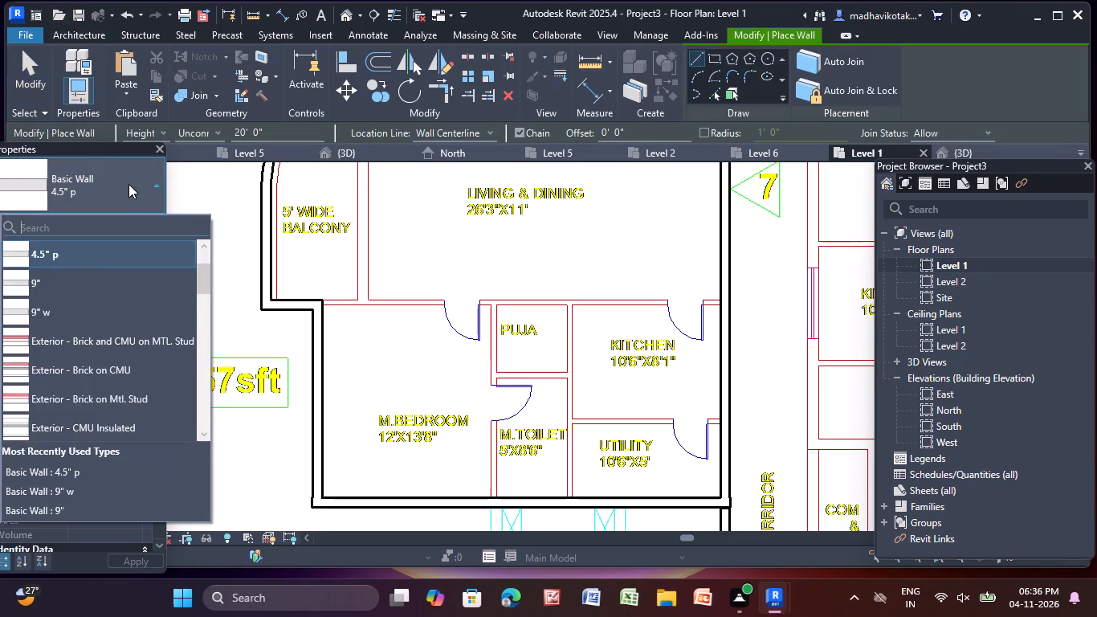
pyautogui.click(128, 184)
pyautogui.scroll(9, 338, 325)
pyautogui.scroll(3, 300, 261)
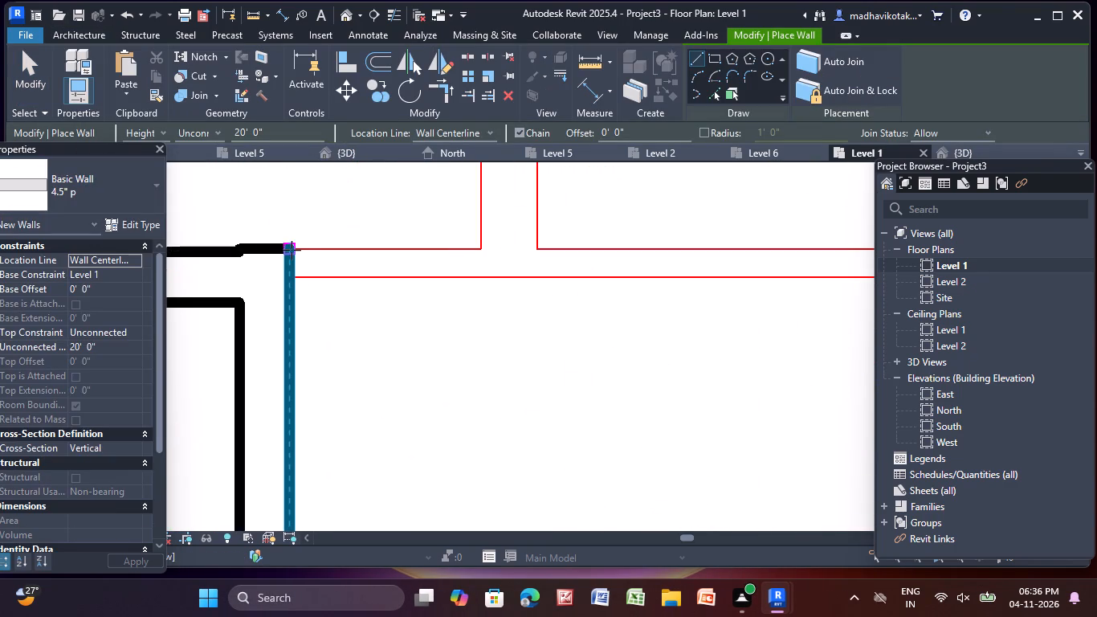
pyautogui.click(289, 264)
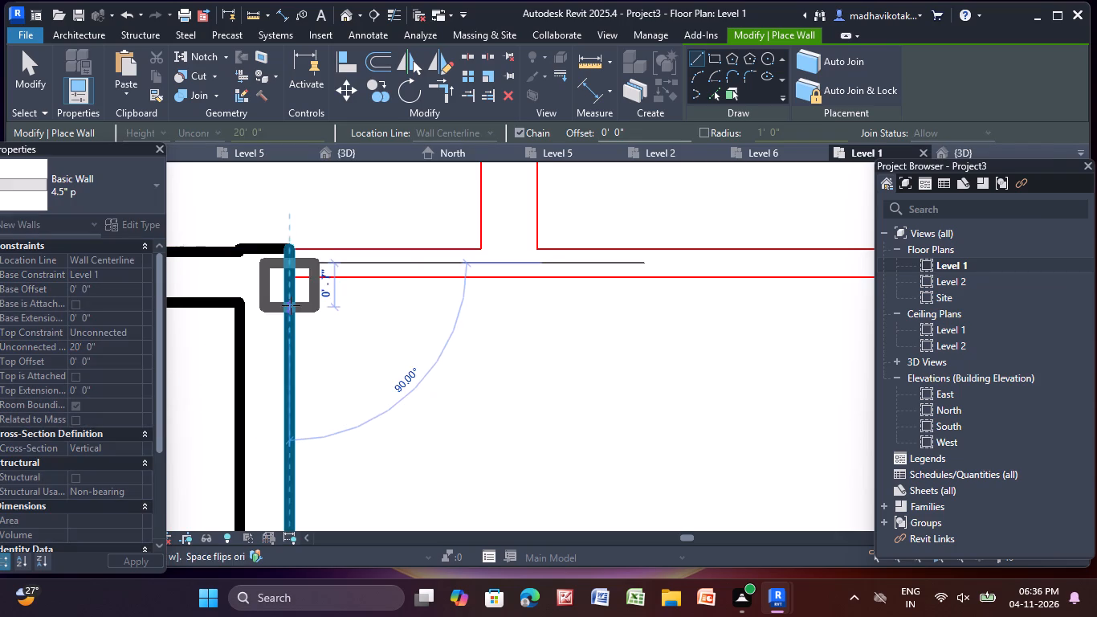
pyautogui.scroll(-5, 830, 255)
pyautogui.moveTo(828, 255); pyautogui.dragTo(821, 259, button='middle')
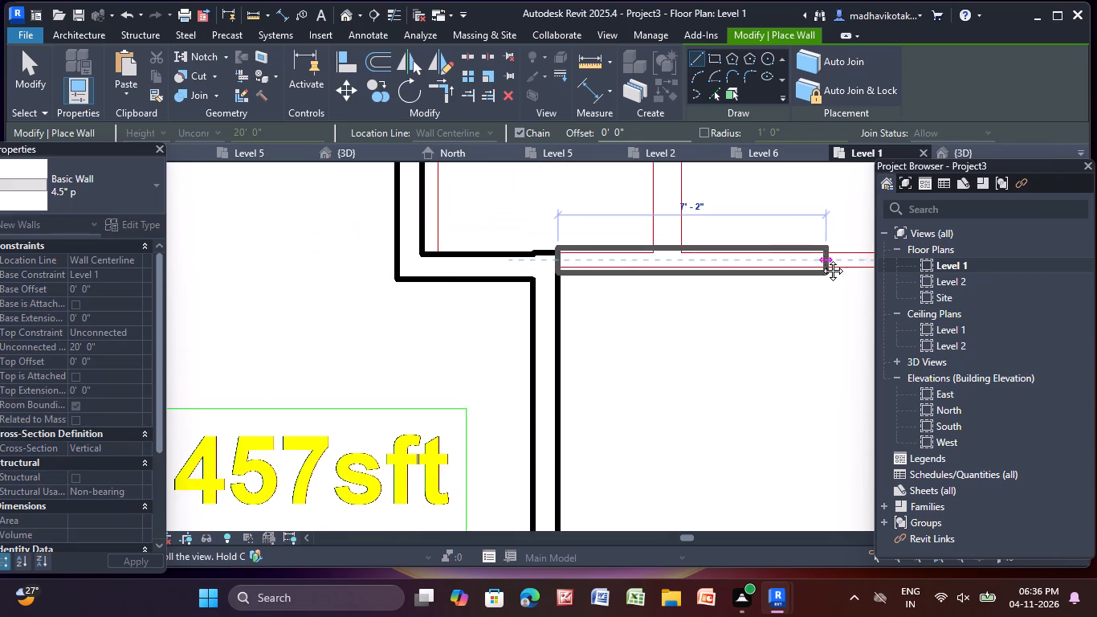
pyautogui.moveTo(821, 259); pyautogui.dragTo(282, 291, button='middle')
pyautogui.scroll(-4, 739, 307)
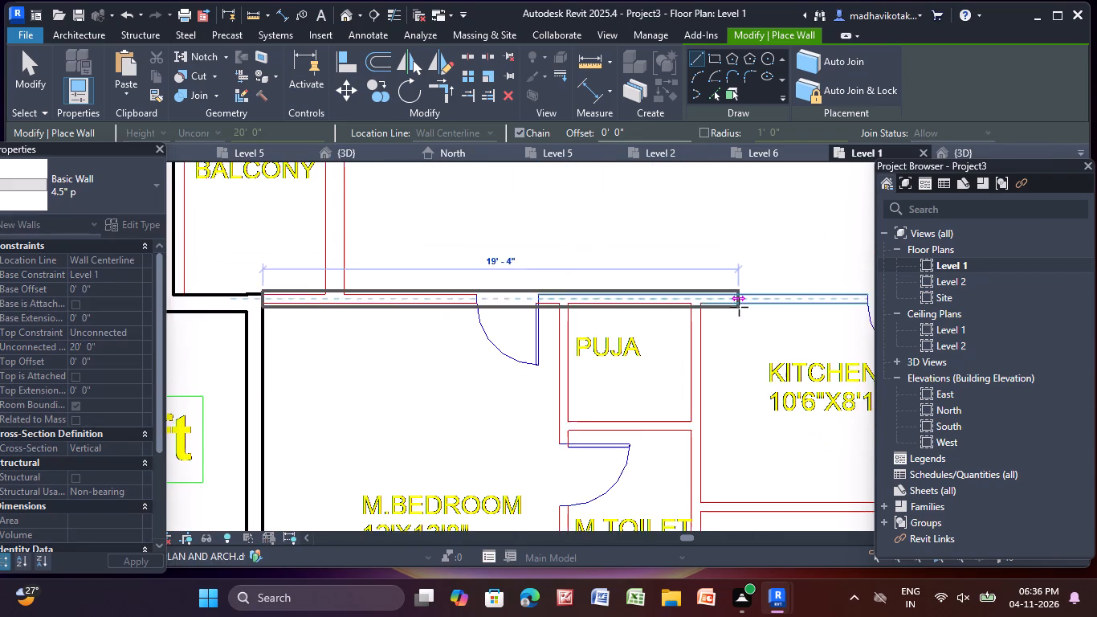
pyautogui.moveTo(650, 305); pyautogui.dragTo(311, 300, button='middle')
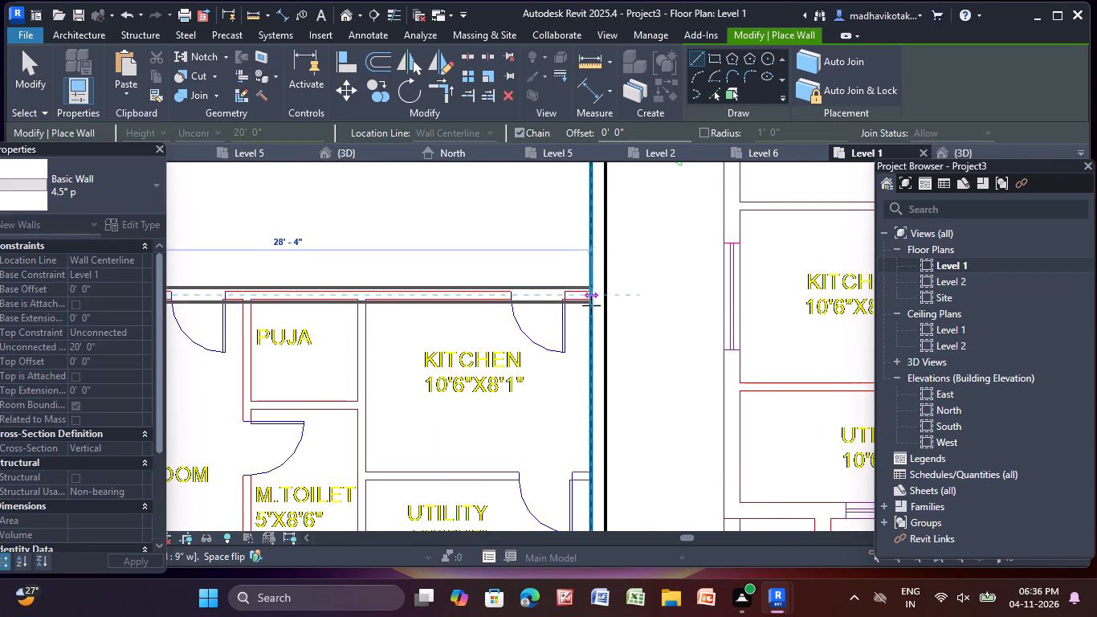
pyautogui.scroll(6, 592, 304)
pyautogui.click(585, 300)
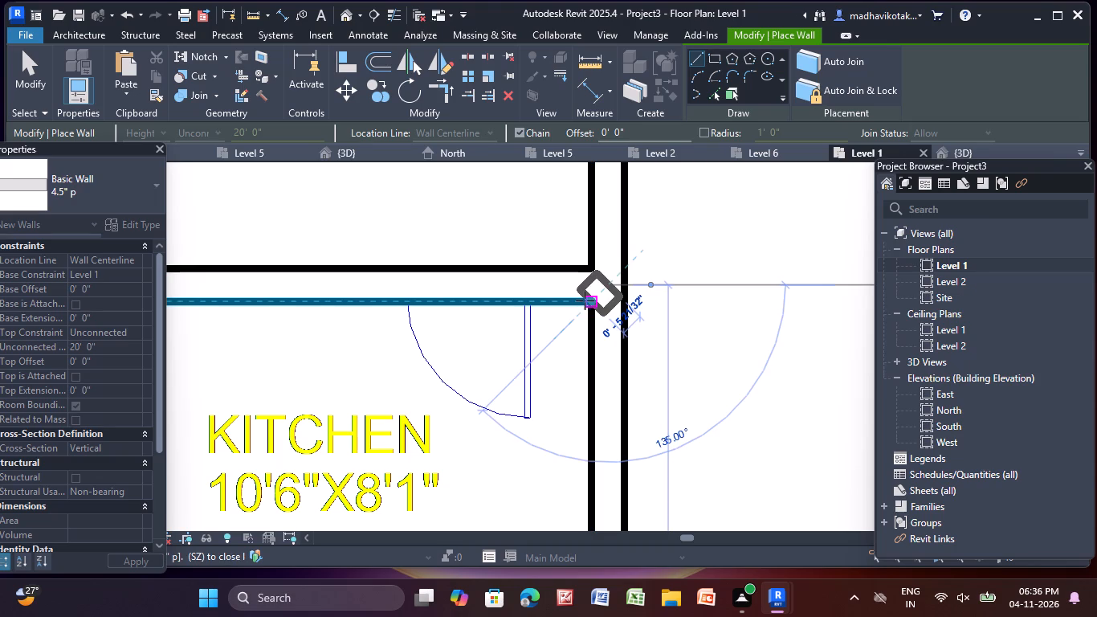
pyautogui.press('Escape')
# Draw a 4.5" p wall about 13'-7" long between the master bedroom and the puja and master toilet, down to the outer wall.
pyautogui.scroll(-7, 544, 336)
pyautogui.scroll(-2, 423, 374)
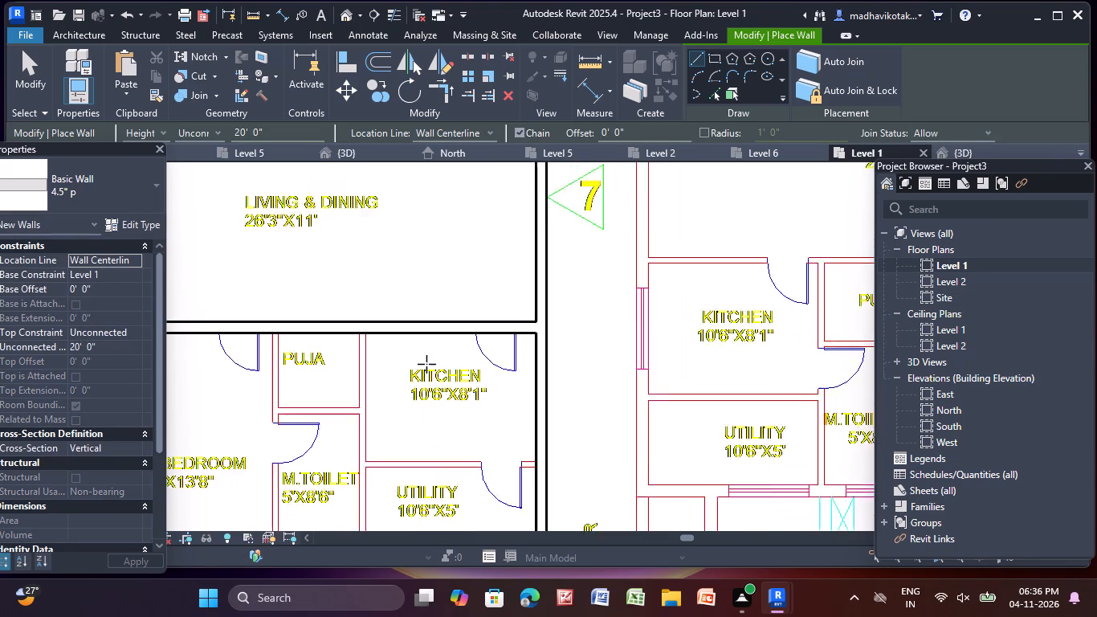
pyautogui.scroll(-1, 426, 364)
pyautogui.moveTo(413, 424); pyautogui.dragTo(432, 349, button='middle')
pyautogui.scroll(9, 349, 251)
pyautogui.click(309, 267)
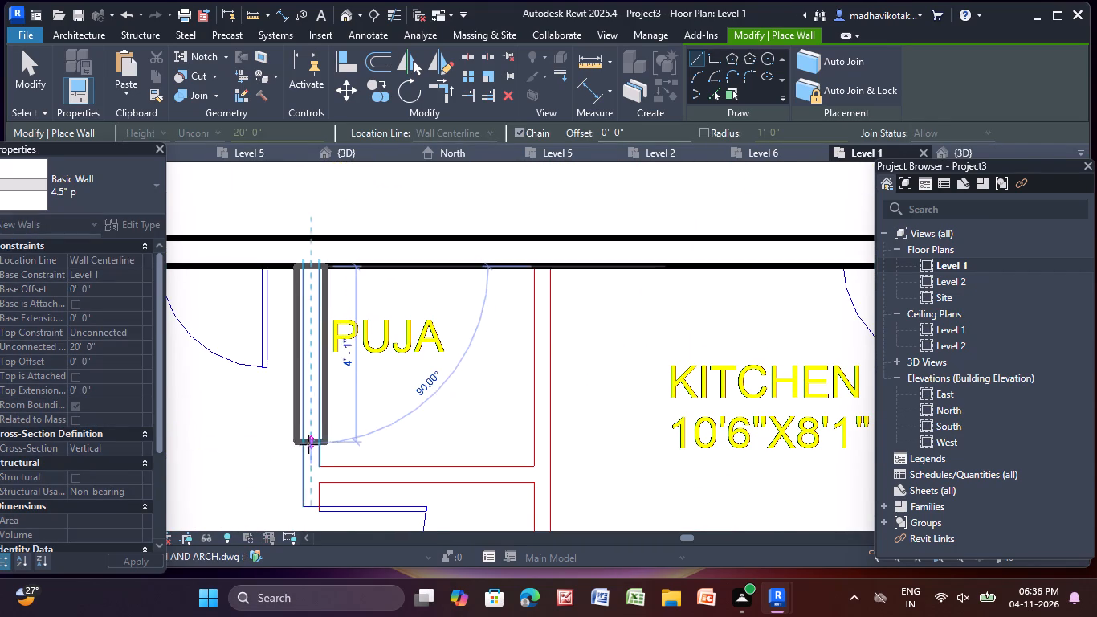
pyautogui.scroll(-3, 307, 449)
pyautogui.moveTo(307, 448); pyautogui.dragTo(319, 200, button='middle')
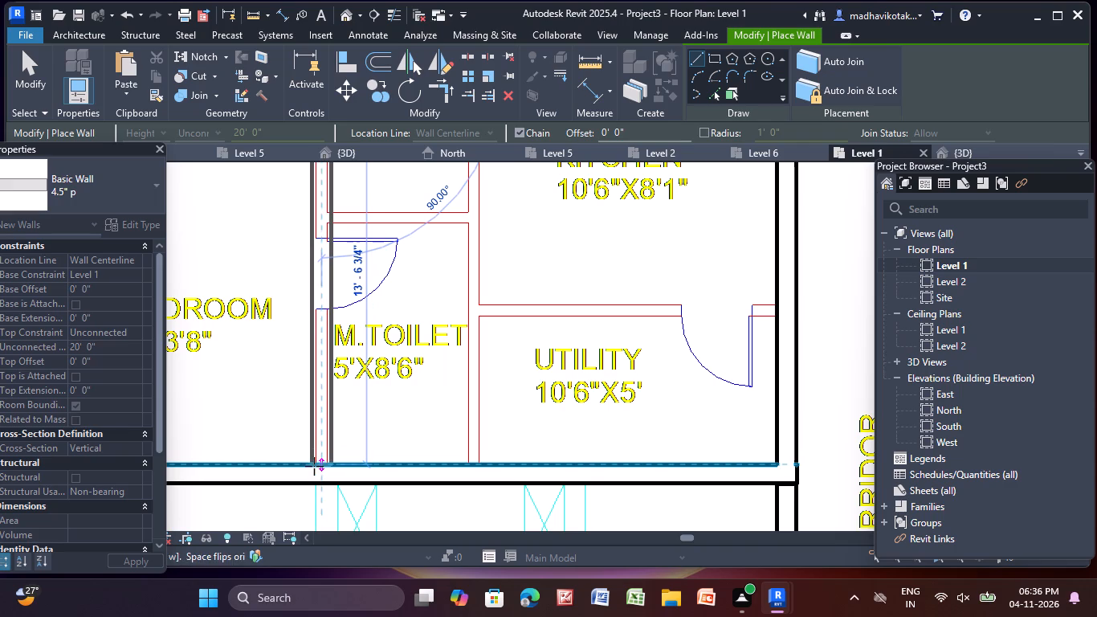
pyautogui.click(319, 466)
pyautogui.press('Escape')
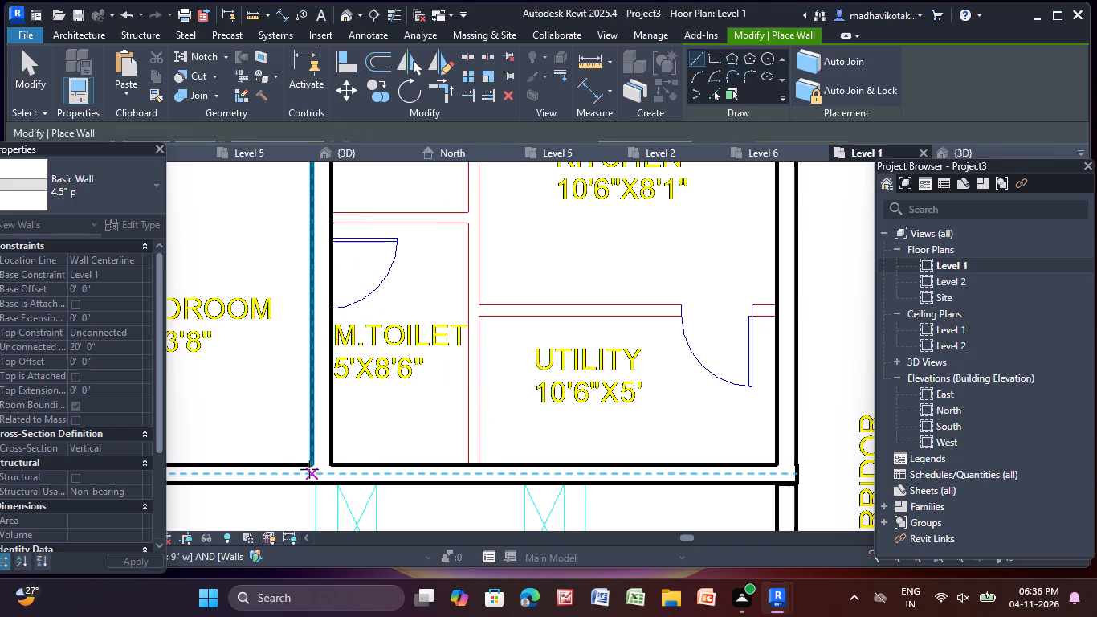
# Draw a 4.5" p wall about 13'-7" long separating the puja and master toilet from the kitchen and utility.
pyautogui.scroll(-3, 403, 423)
pyautogui.scroll(3, 461, 207)
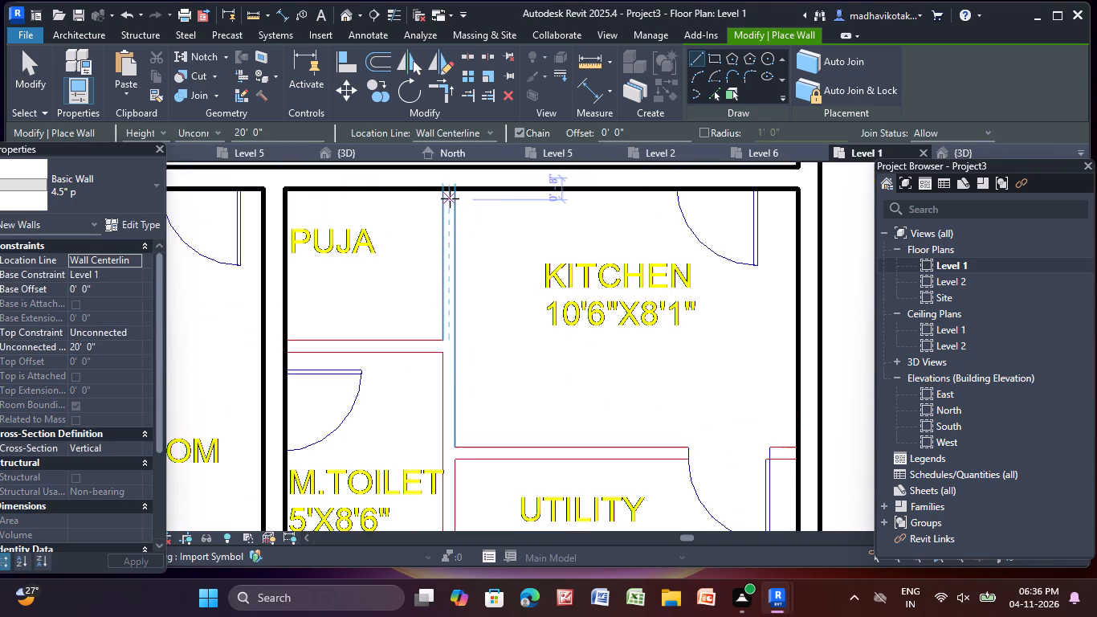
pyautogui.scroll(5, 450, 198)
pyautogui.click(447, 182)
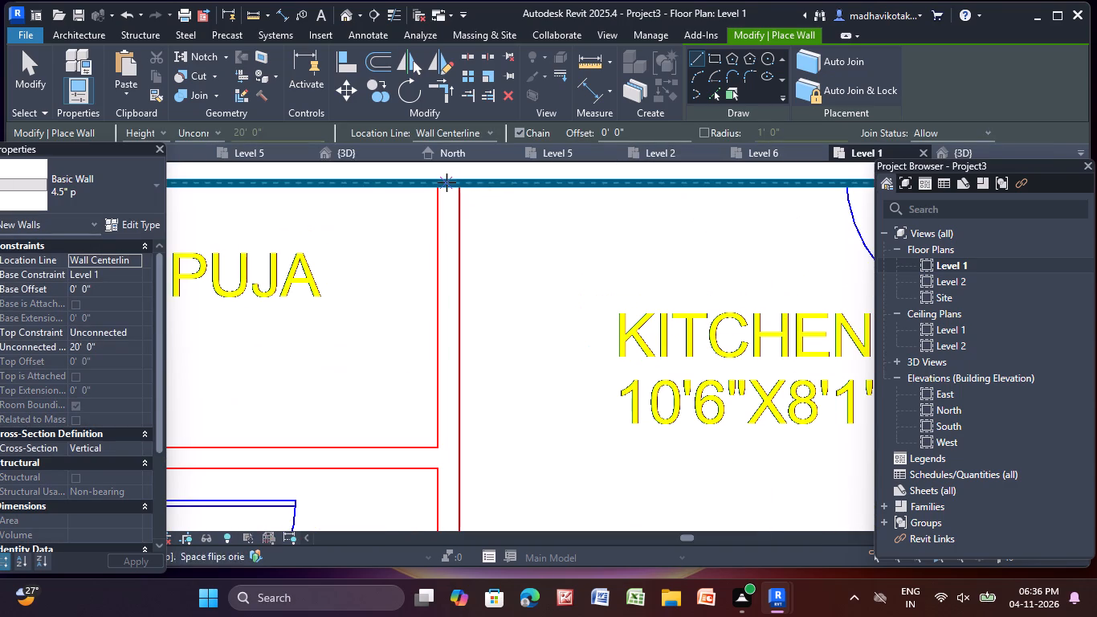
pyautogui.scroll(-3, 450, 440)
pyautogui.moveTo(447, 427); pyautogui.dragTo(421, 158, button='middle')
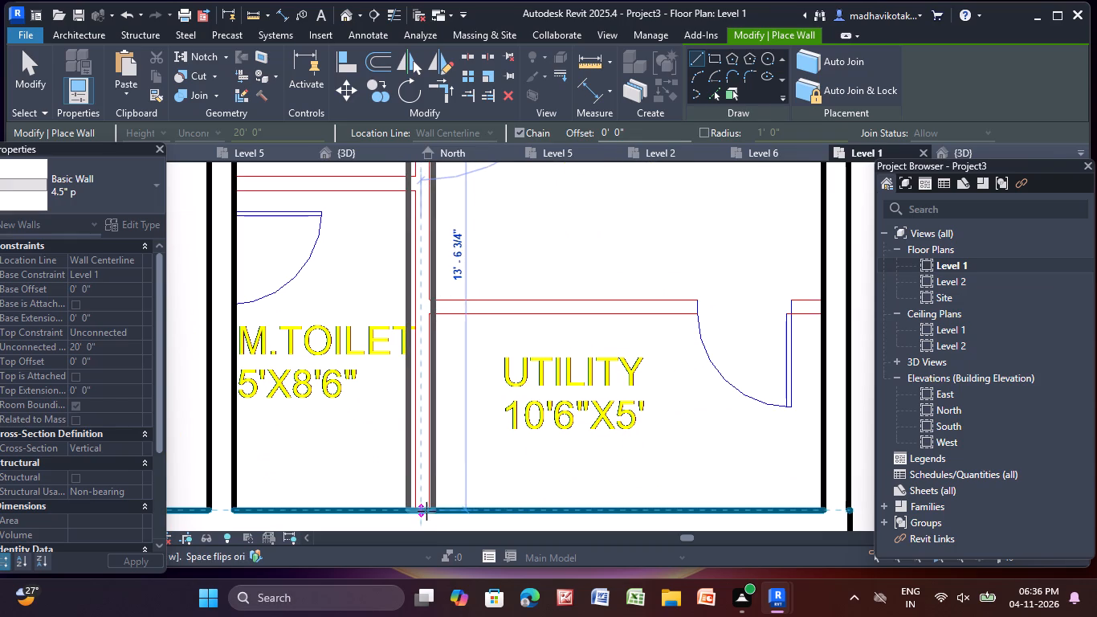
pyautogui.click(426, 513)
pyautogui.press('Escape')
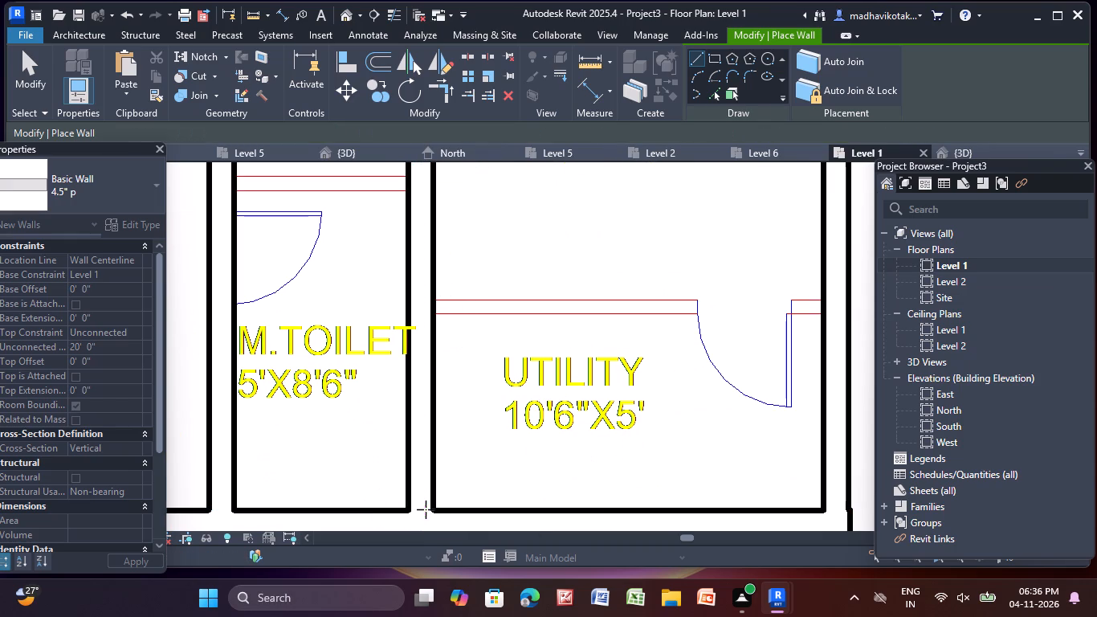
# Draw a 4.5" p cross wall about 4'-8" long between the puja room and the master toilet.
pyautogui.scroll(-1, 367, 423)
pyautogui.moveTo(367, 423); pyautogui.dragTo(376, 490, button='middle')
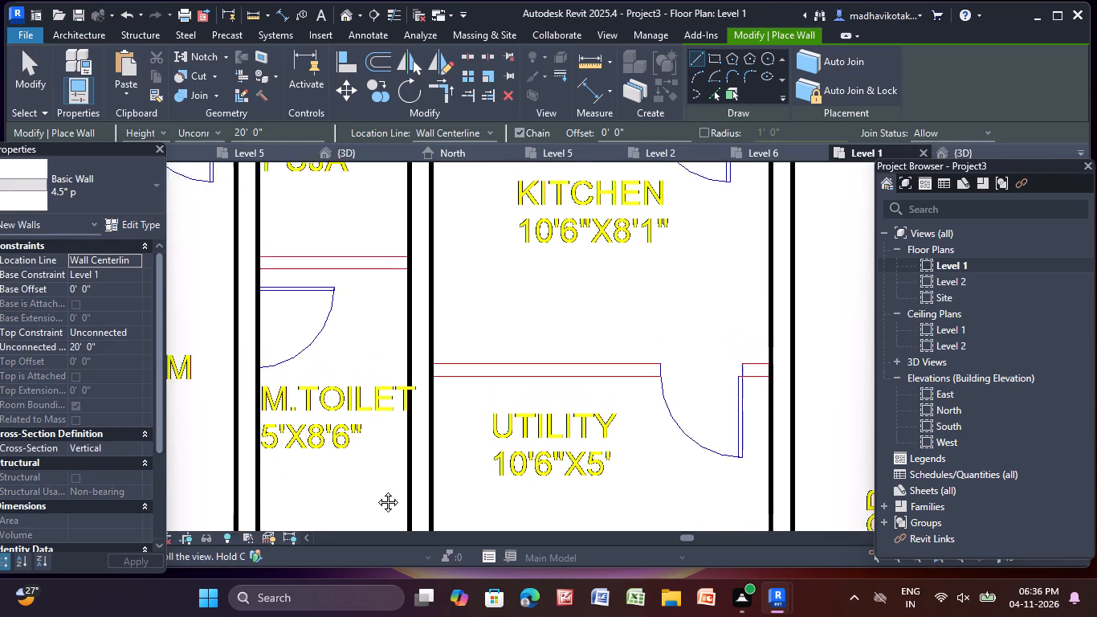
pyautogui.moveTo(376, 490); pyautogui.dragTo(387, 554, button='middle')
pyautogui.scroll(8, 288, 361)
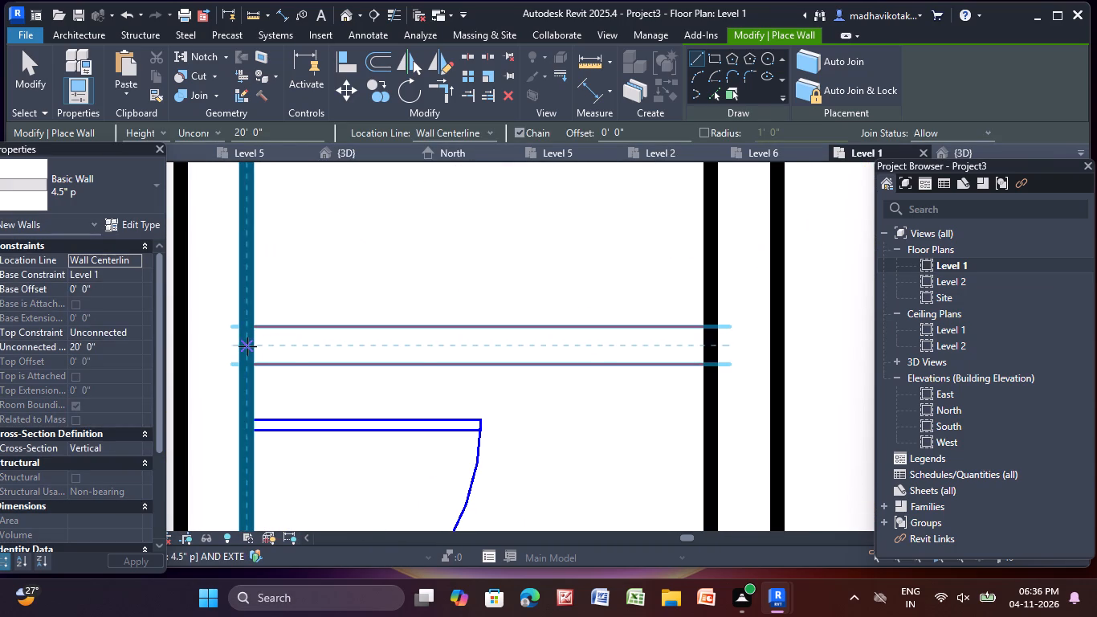
pyautogui.click(247, 345)
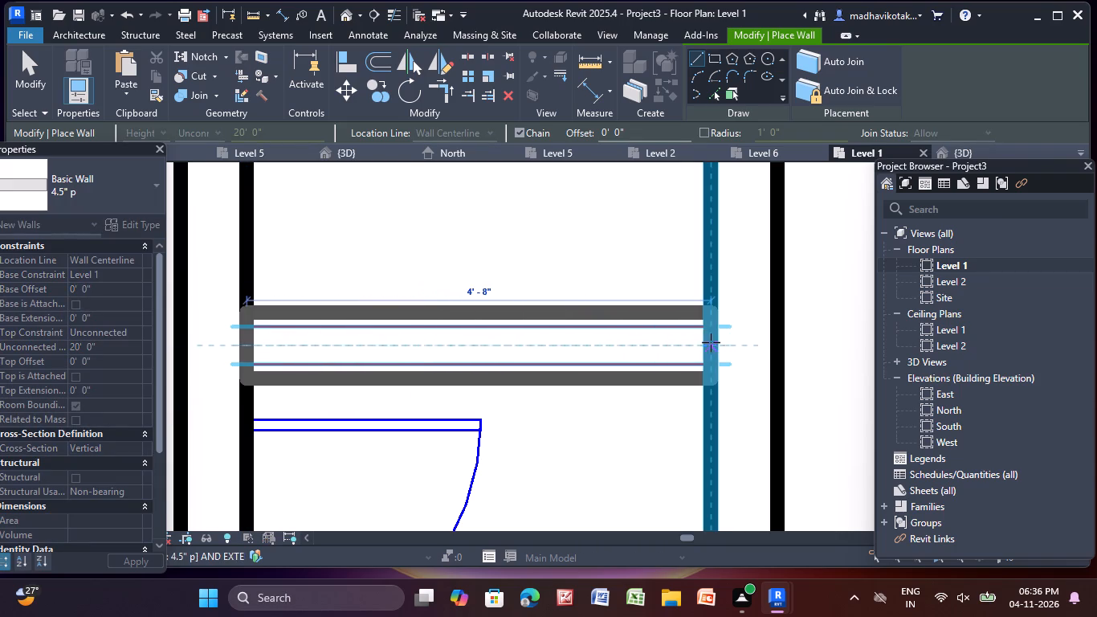
pyautogui.click(712, 341)
pyautogui.press('Escape')
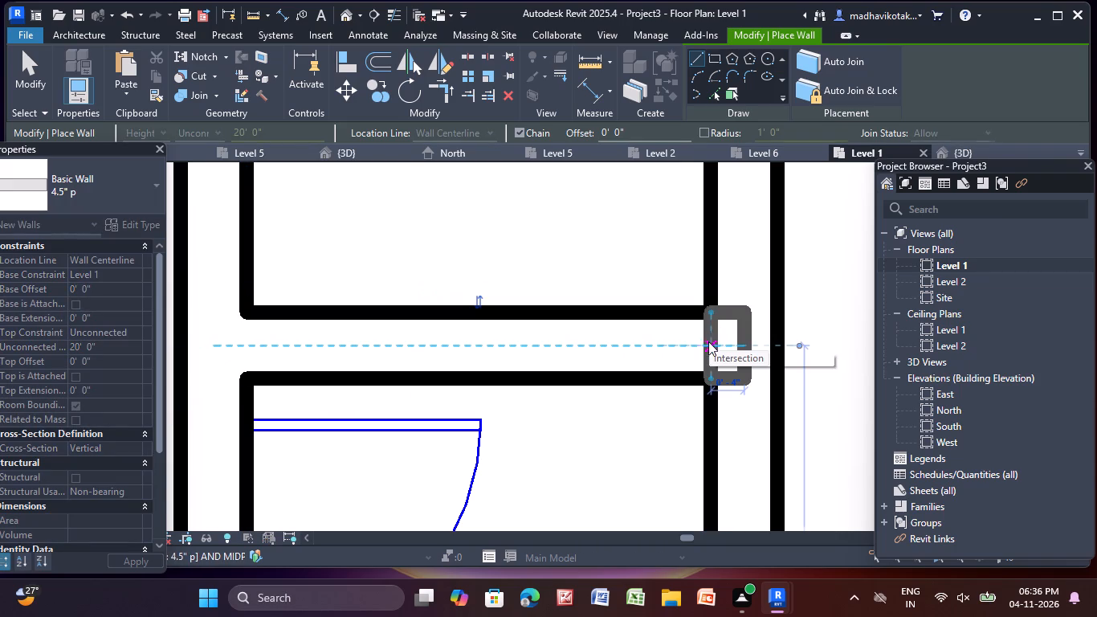
# Draw a 4.5" p wall between the kitchen and the utility, from the master toilet's partition to the corridor-side wall.
pyautogui.scroll(-8, 697, 342)
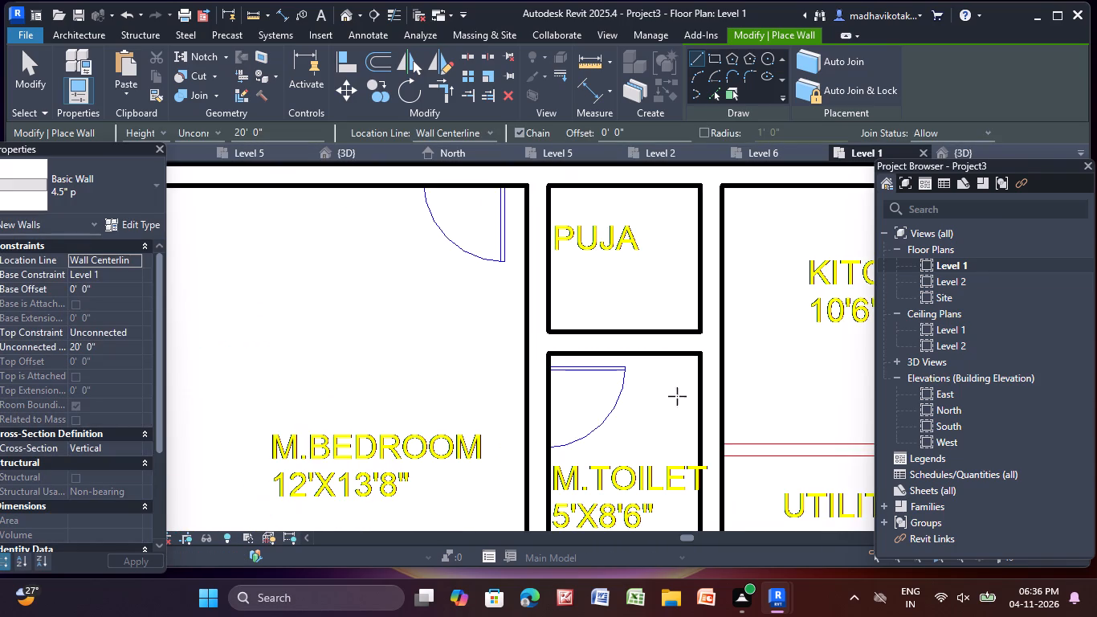
pyautogui.moveTo(654, 431); pyautogui.dragTo(316, 303, button='middle')
pyautogui.scroll(7, 376, 316)
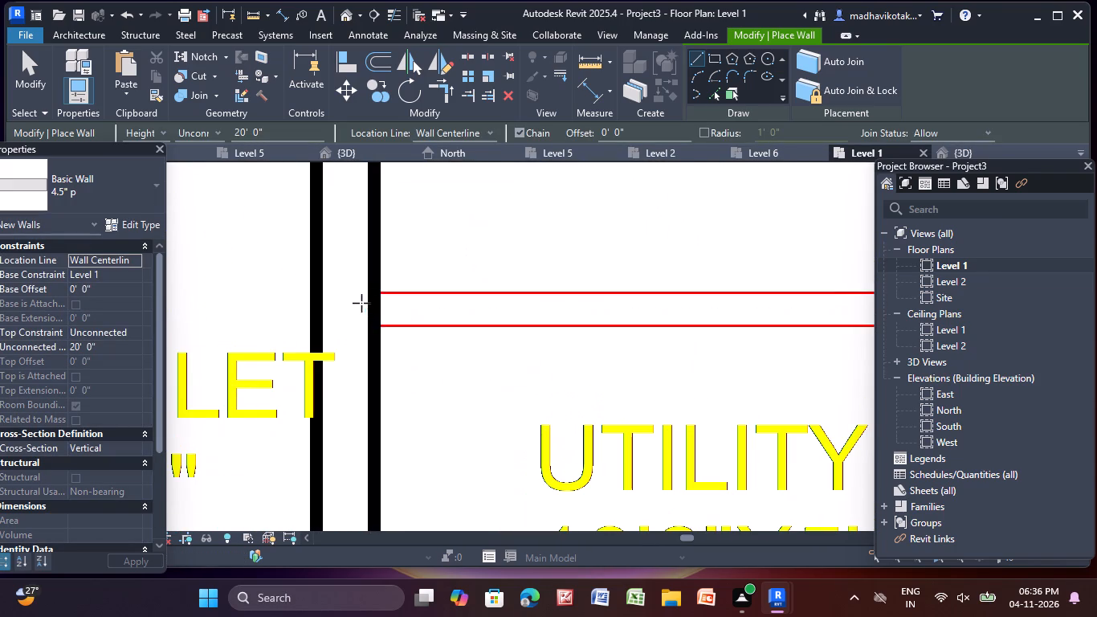
pyautogui.click(380, 309)
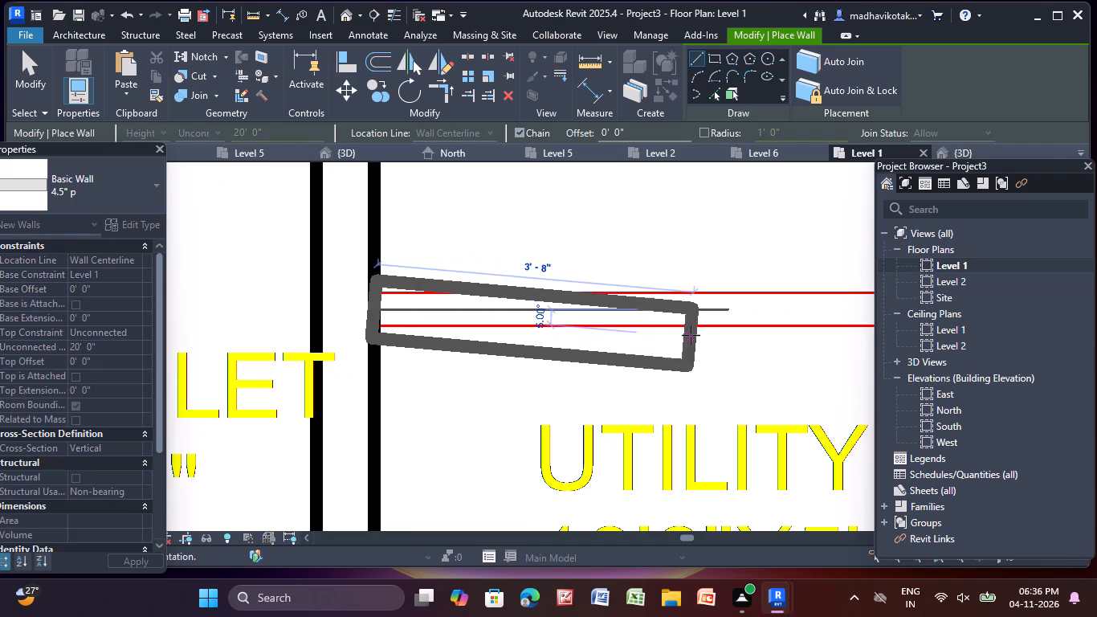
pyautogui.scroll(-5, 830, 304)
pyautogui.moveTo(830, 304); pyautogui.dragTo(264, 290, button='middle')
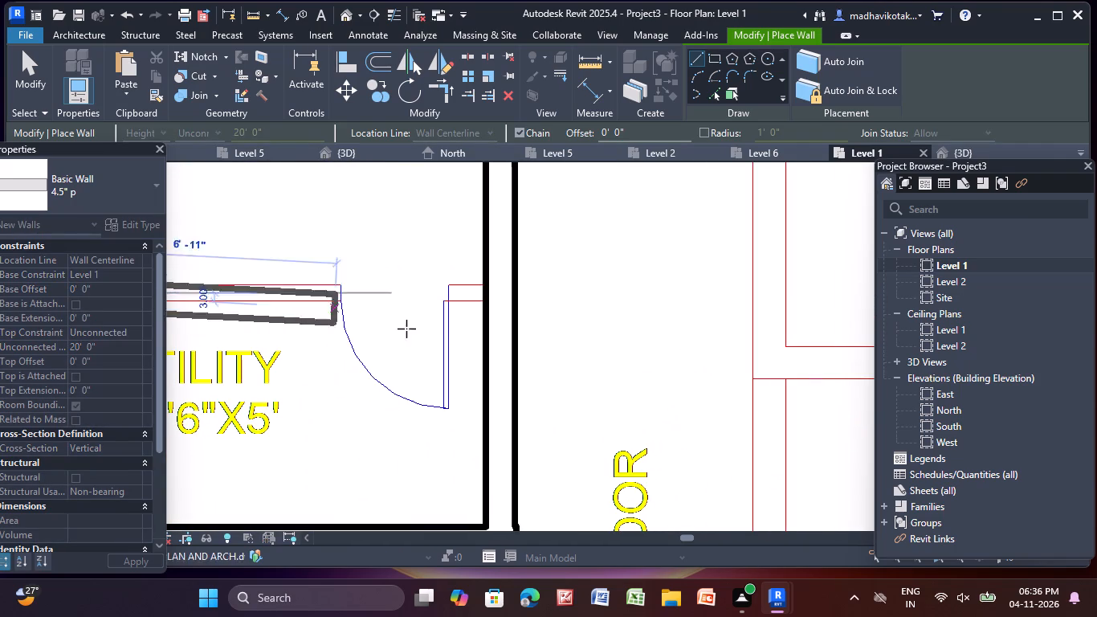
pyautogui.click(484, 296)
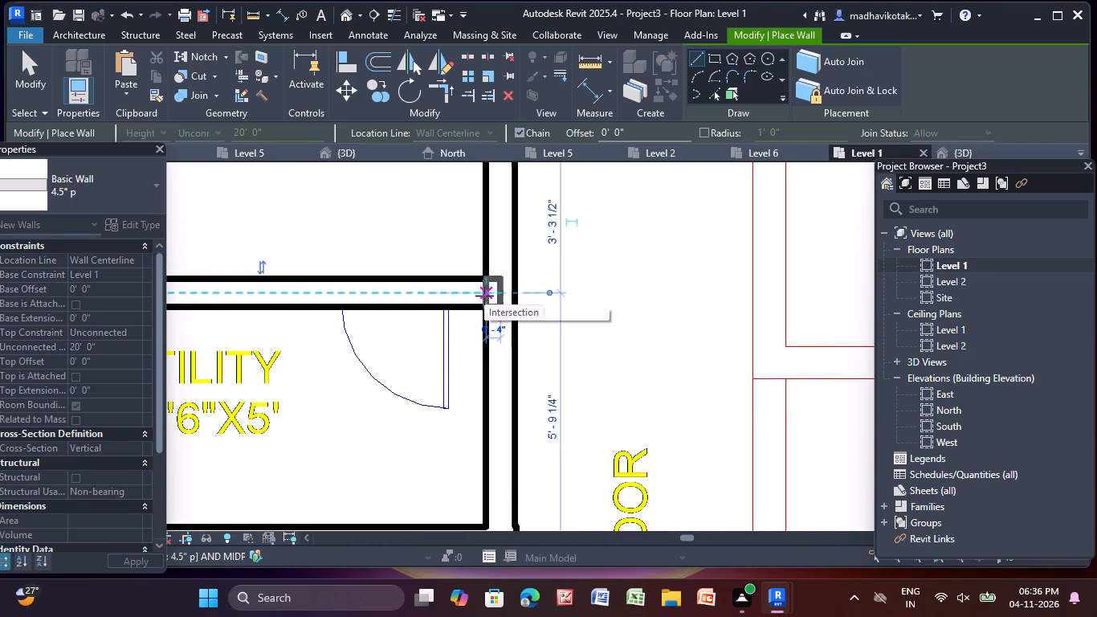
pyautogui.scroll(-3, 484, 296)
pyautogui.moveTo(484, 296); pyautogui.dragTo(869, 334, button='middle')
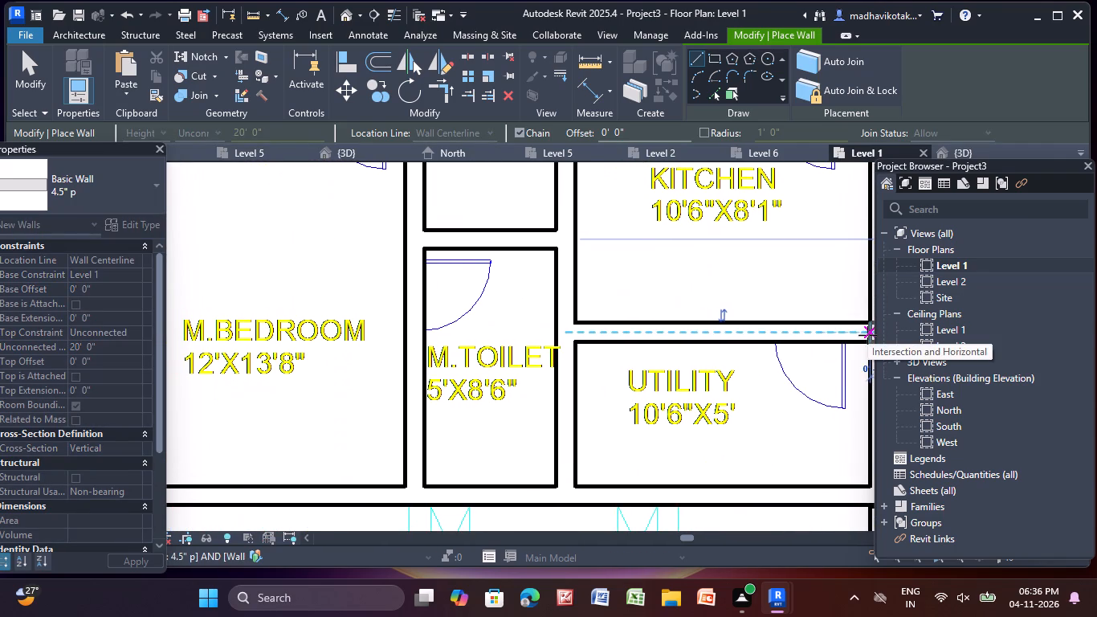
pyautogui.moveTo(866, 335); pyautogui.dragTo(624, 331, button='middle')
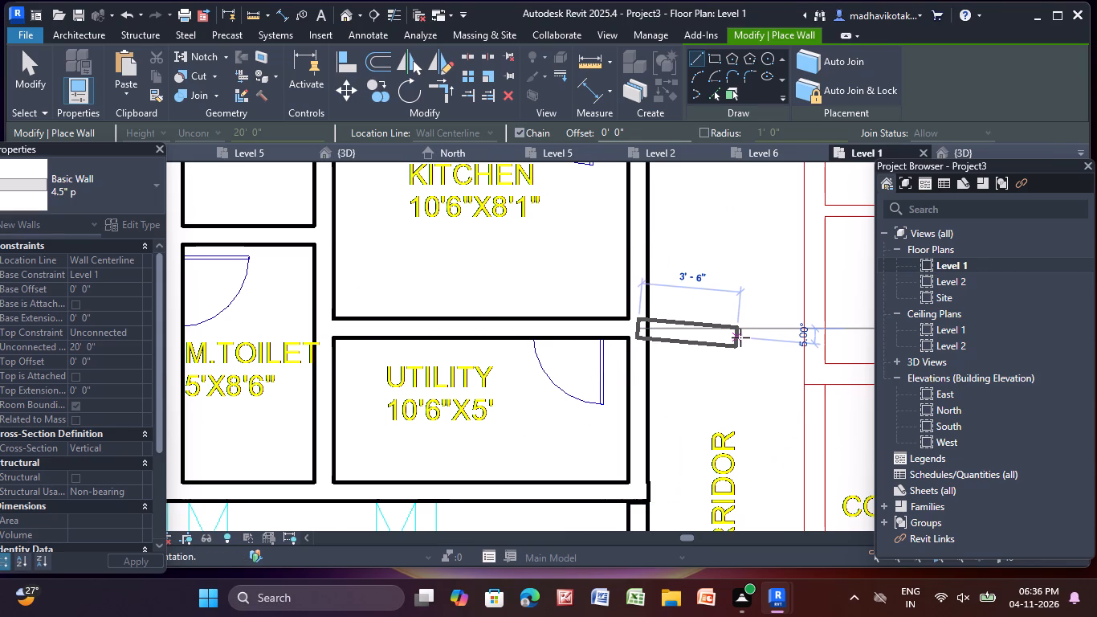
pyautogui.press('Escape')
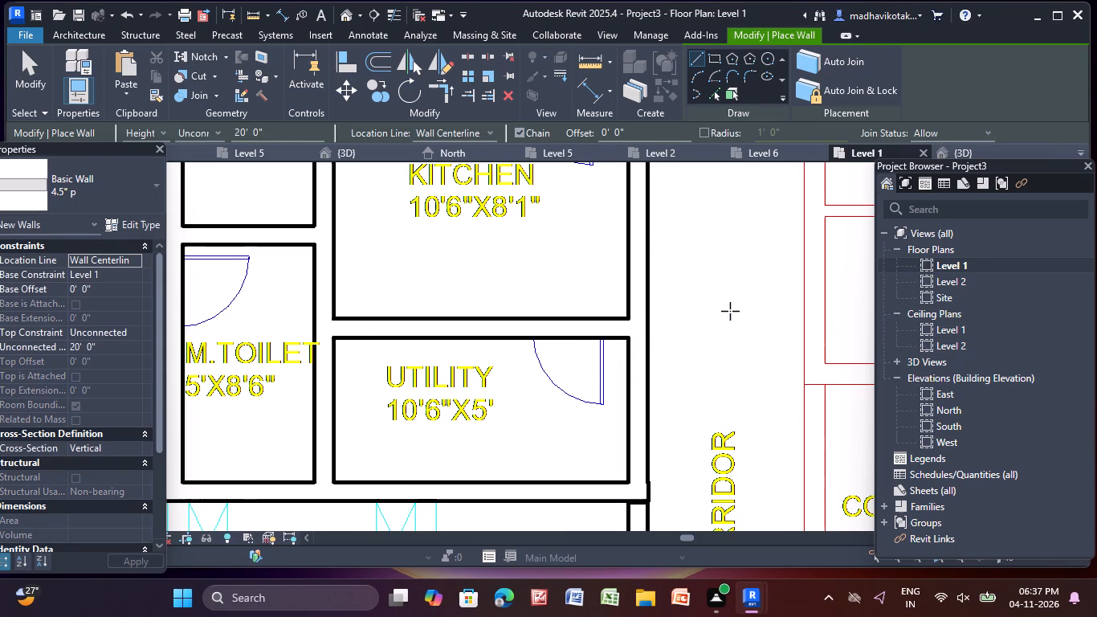
# Draw a 4.5" p wall about 12' long between bedroom 1 and the living and dining room, starting at the corridor-side wall.
pyautogui.scroll(-5, 728, 310)
pyautogui.scroll(-4, 536, 231)
pyautogui.moveTo(533, 231); pyautogui.dragTo(472, 400, button='middle')
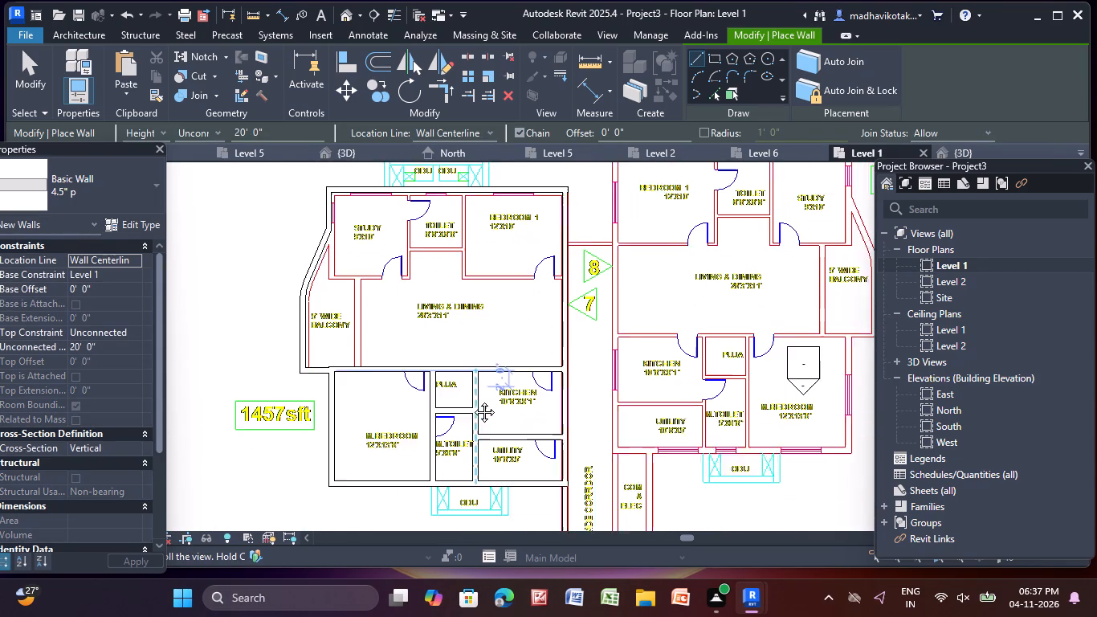
pyautogui.moveTo(472, 400); pyautogui.dragTo(470, 402, button='middle')
pyautogui.scroll(3, 315, 353)
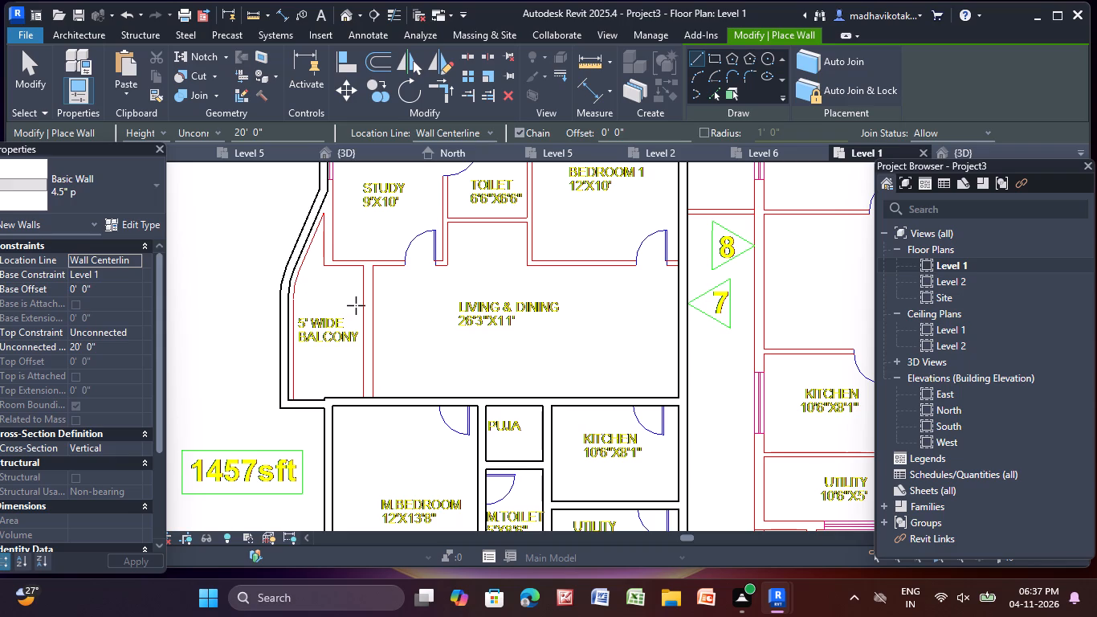
pyautogui.moveTo(363, 322); pyautogui.dragTo(407, 476, button='middle')
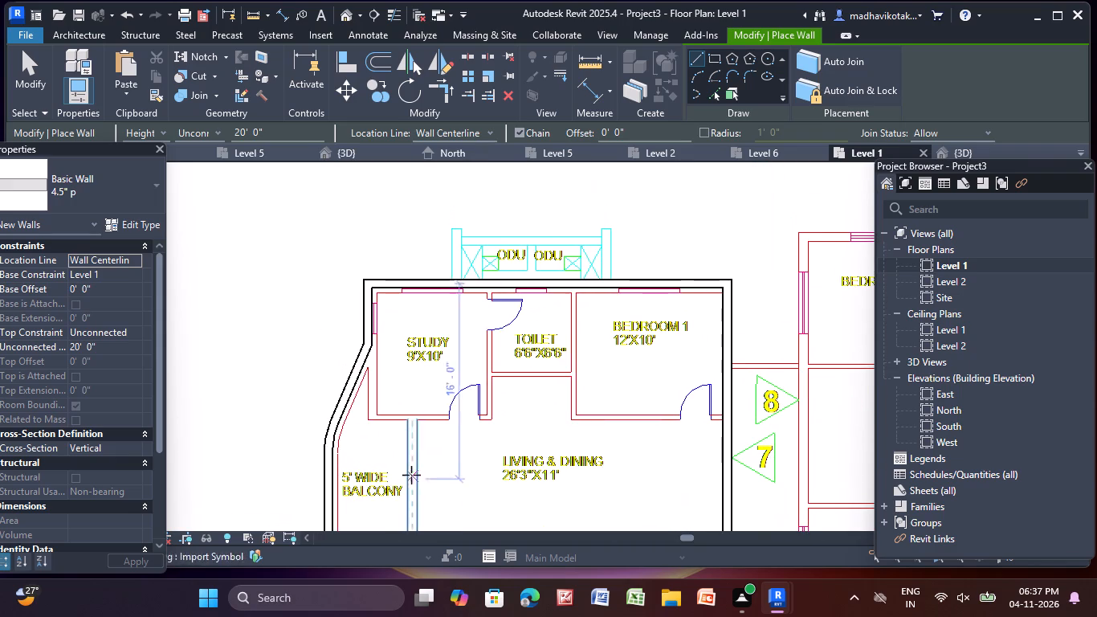
pyautogui.scroll(4, 717, 423)
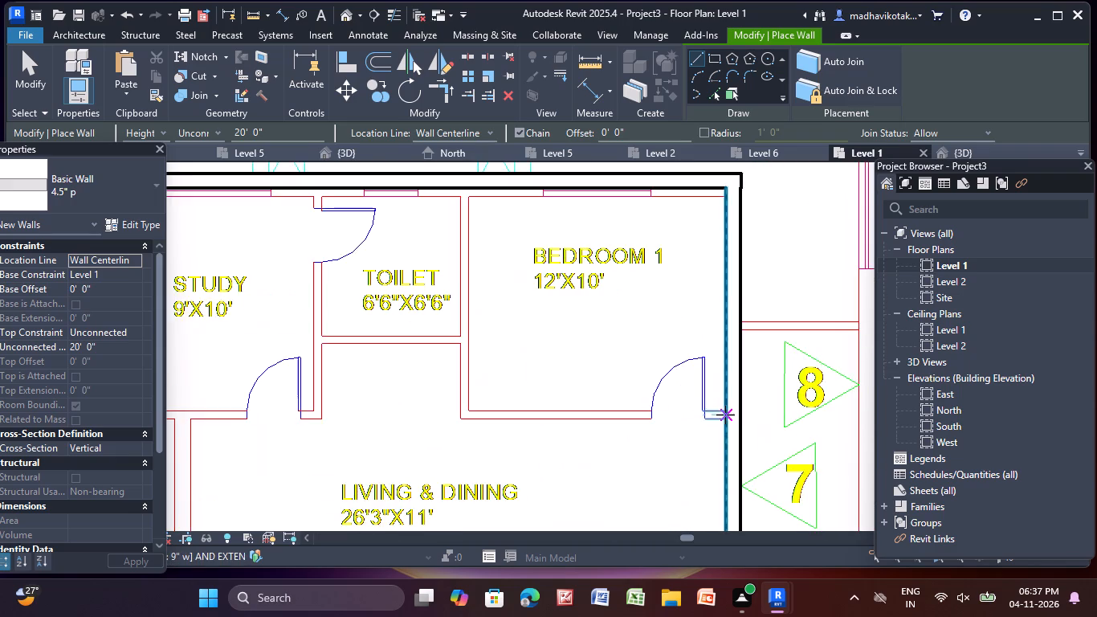
pyautogui.scroll(9, 725, 415)
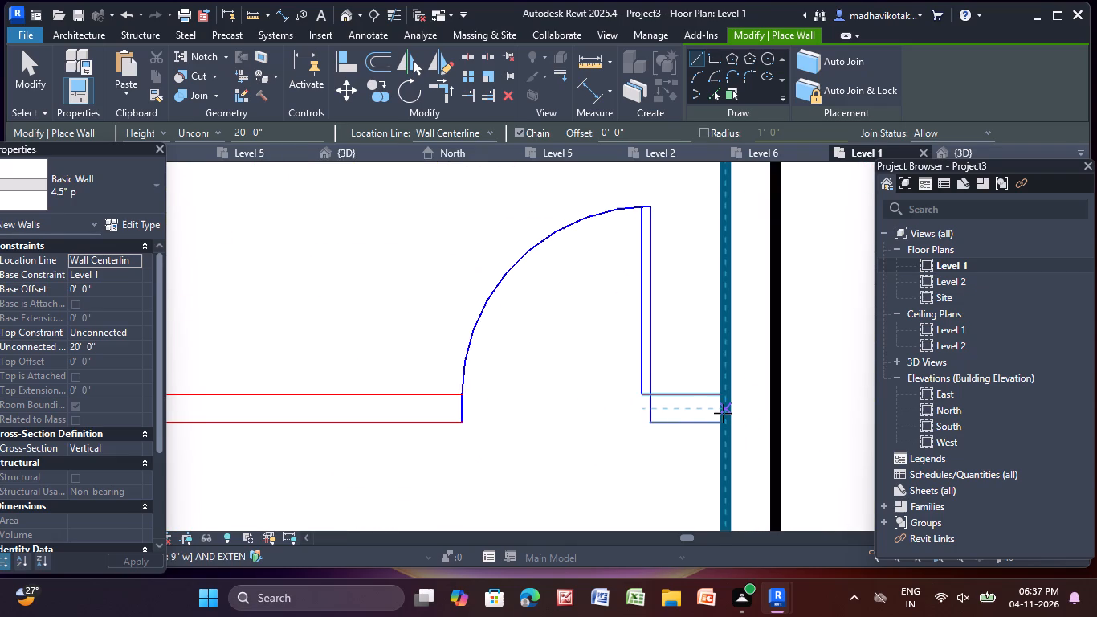
pyautogui.click(726, 407)
pyautogui.scroll(-2, 234, 364)
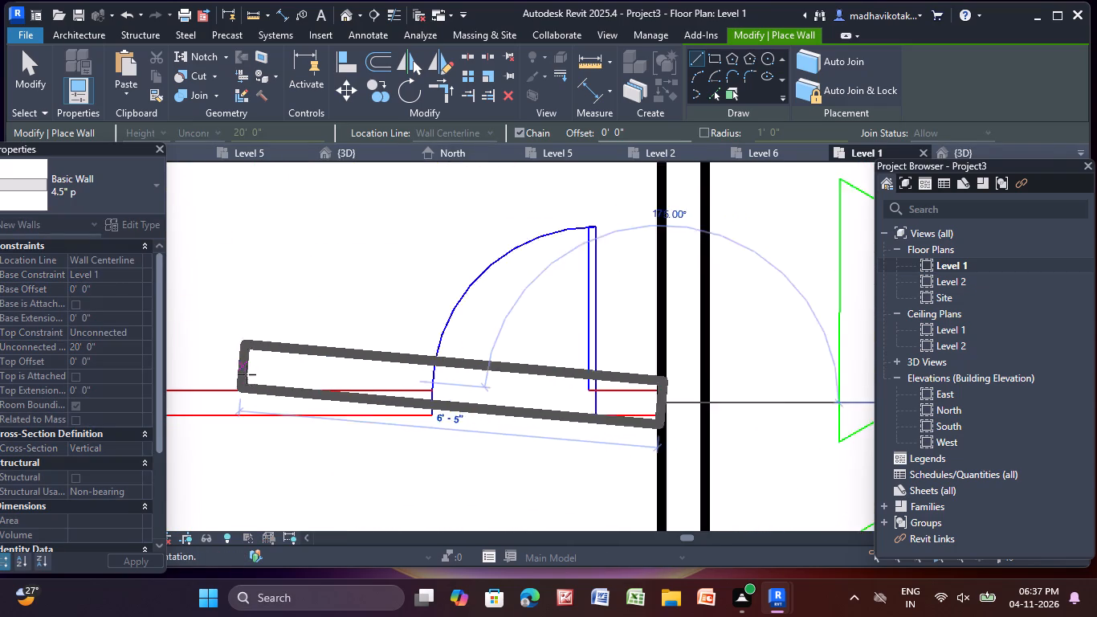
pyautogui.moveTo(255, 386); pyautogui.dragTo(686, 450, button='middle')
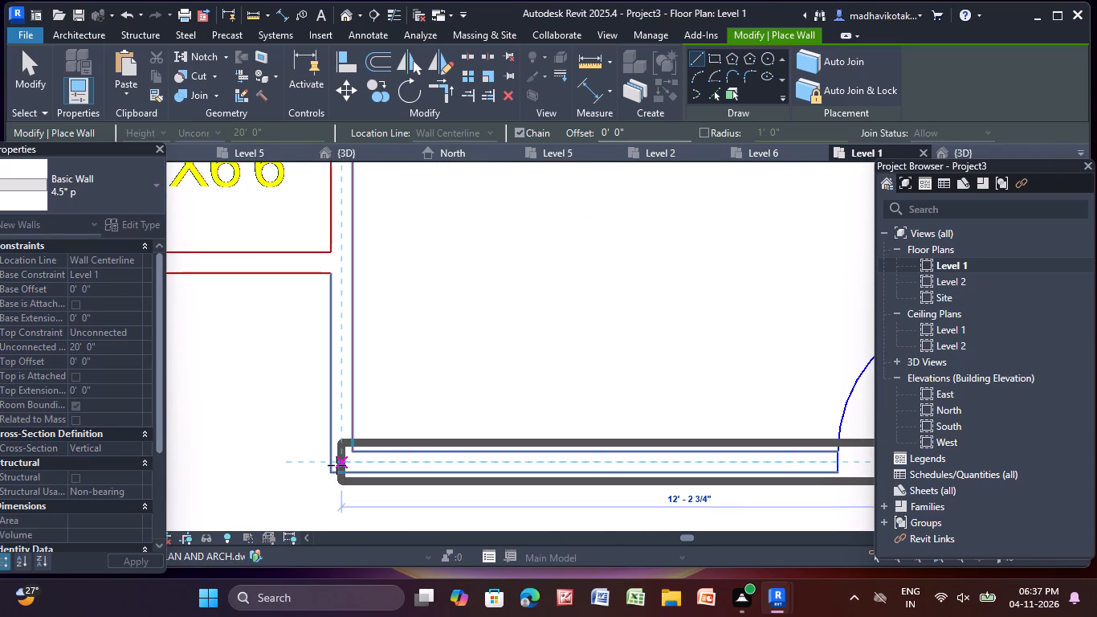
pyautogui.scroll(5, 336, 465)
pyautogui.click(328, 463)
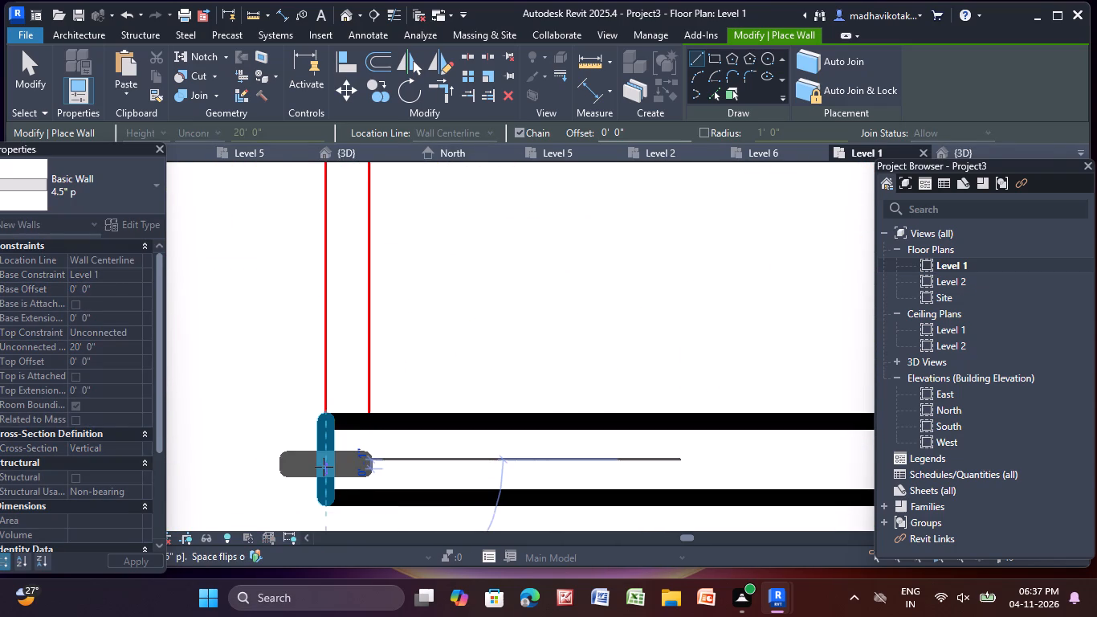
pyautogui.press('Escape')
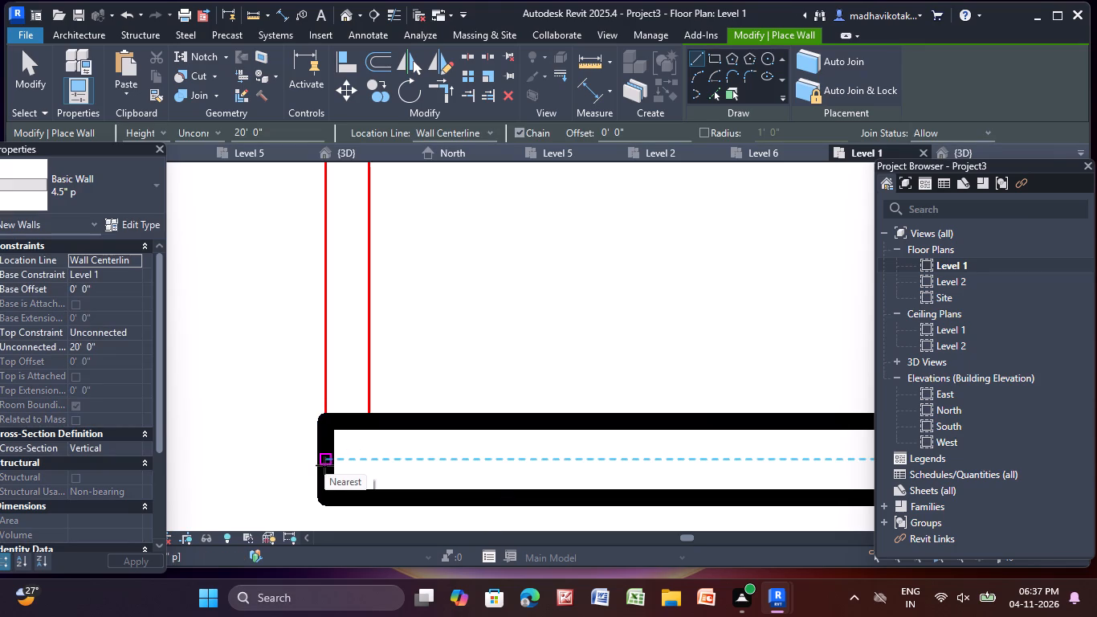
# Draw a 4.5" p wall about 10' long between the toilet and bedroom 1, up to the outer wall beside the ODU ledge.
pyautogui.moveTo(341, 419); pyautogui.dragTo(328, 515, button='middle')
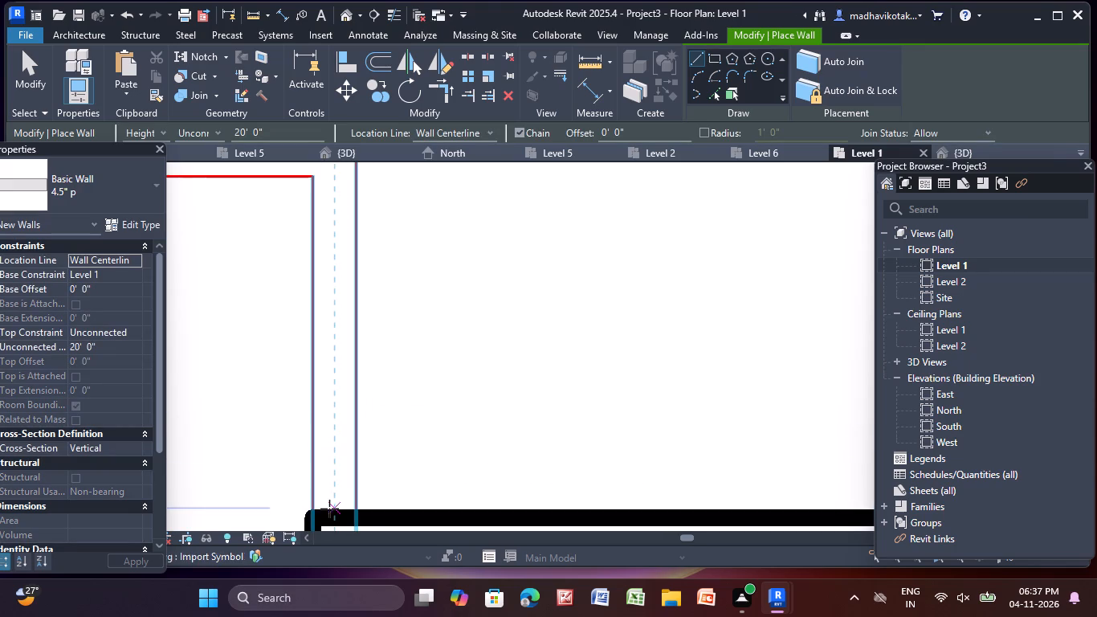
pyautogui.click(334, 518)
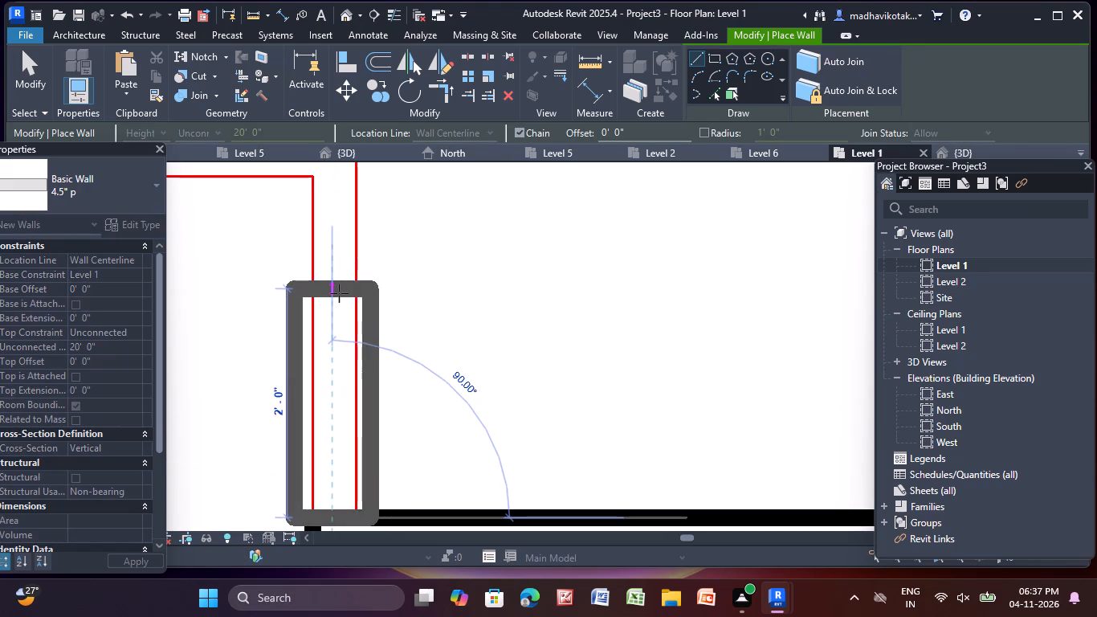
pyautogui.scroll(-6, 339, 293)
pyautogui.moveTo(339, 293); pyautogui.dragTo(314, 560, button='middle')
pyautogui.scroll(-5, 316, 235)
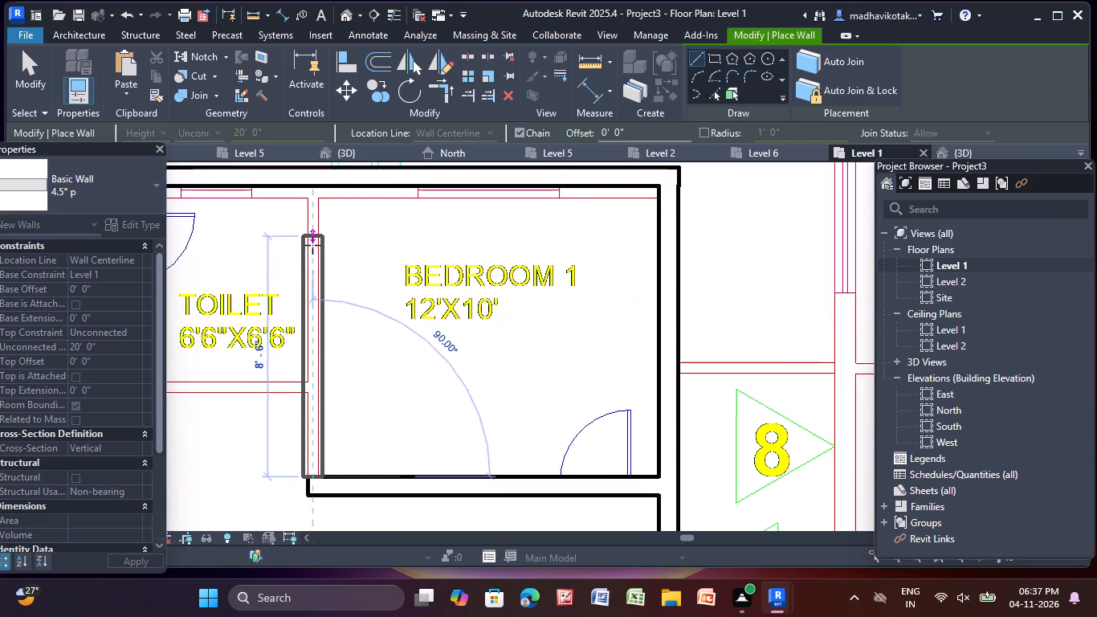
pyautogui.moveTo(310, 276); pyautogui.dragTo(322, 392, button='middle')
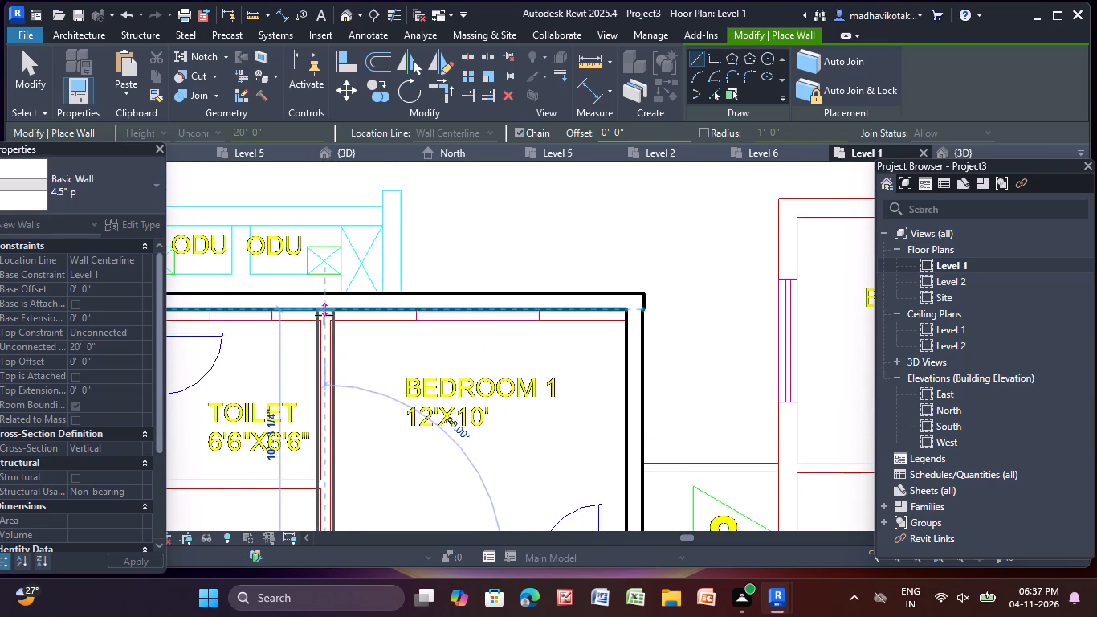
pyautogui.click(325, 308)
pyautogui.scroll(-4, 386, 350)
pyautogui.moveTo(386, 353); pyautogui.dragTo(516, 281, button='middle')
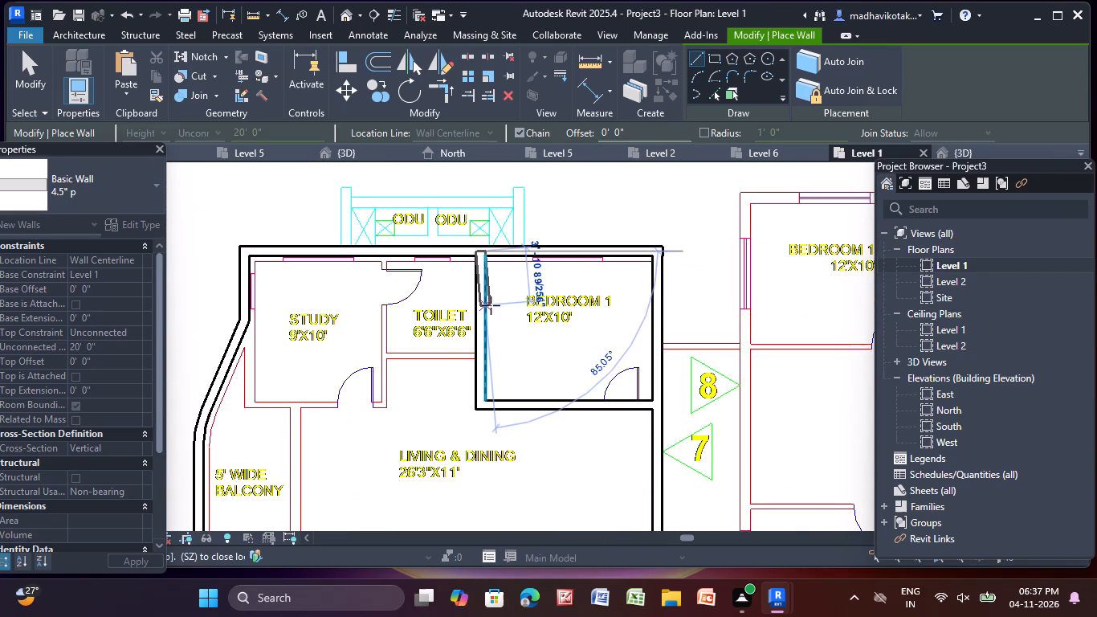
pyautogui.press('Escape')
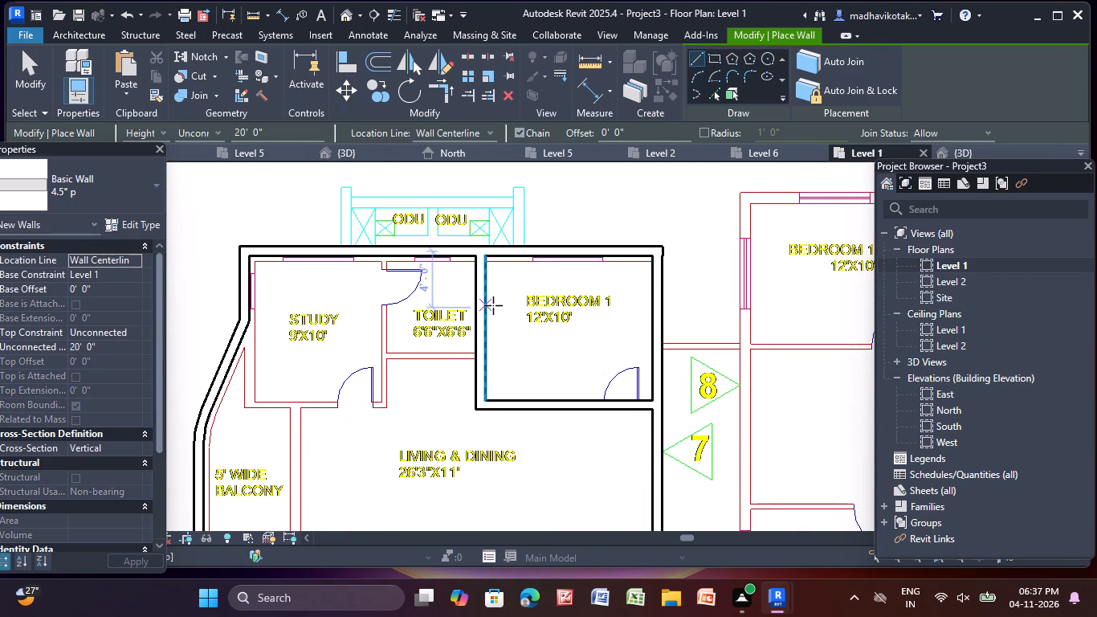
# Draw a 4.5" p wall about 7'-1" long between the 6'6"x6'6" toilet and the living area, starting at the bedroom 1 partition.
pyautogui.moveTo(466, 516); pyautogui.dragTo(452, 320, button='middle')
pyautogui.moveTo(452, 320); pyautogui.dragTo(574, 525, button='middle')
pyautogui.moveTo(555, 432); pyautogui.dragTo(508, 501, button='middle')
pyautogui.scroll(2, 454, 463)
pyautogui.scroll(4, 561, 415)
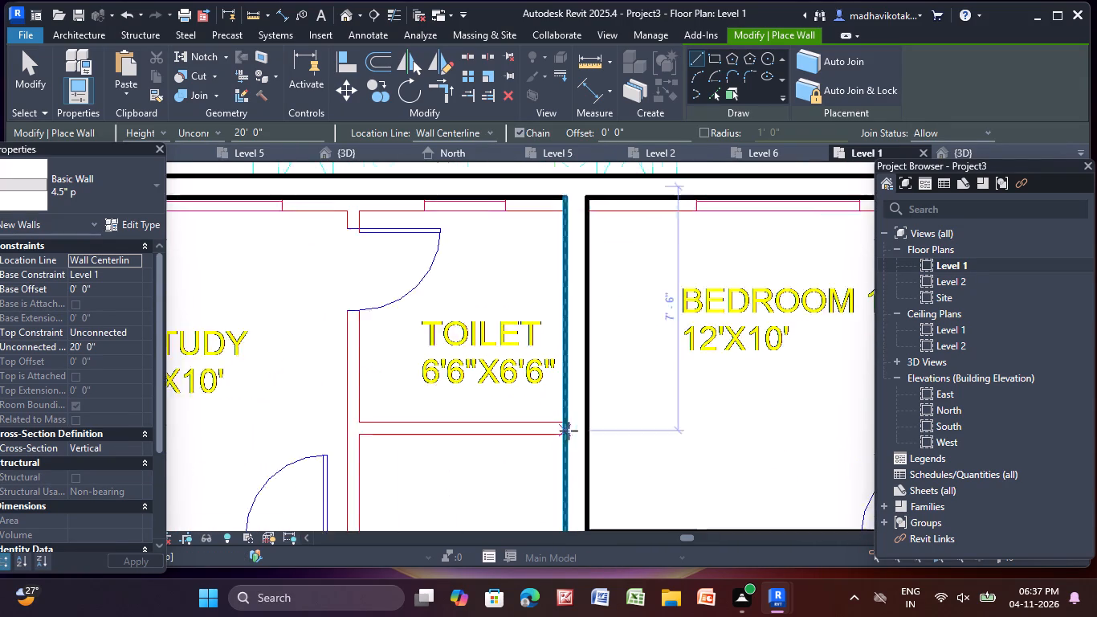
pyautogui.scroll(1, 569, 431)
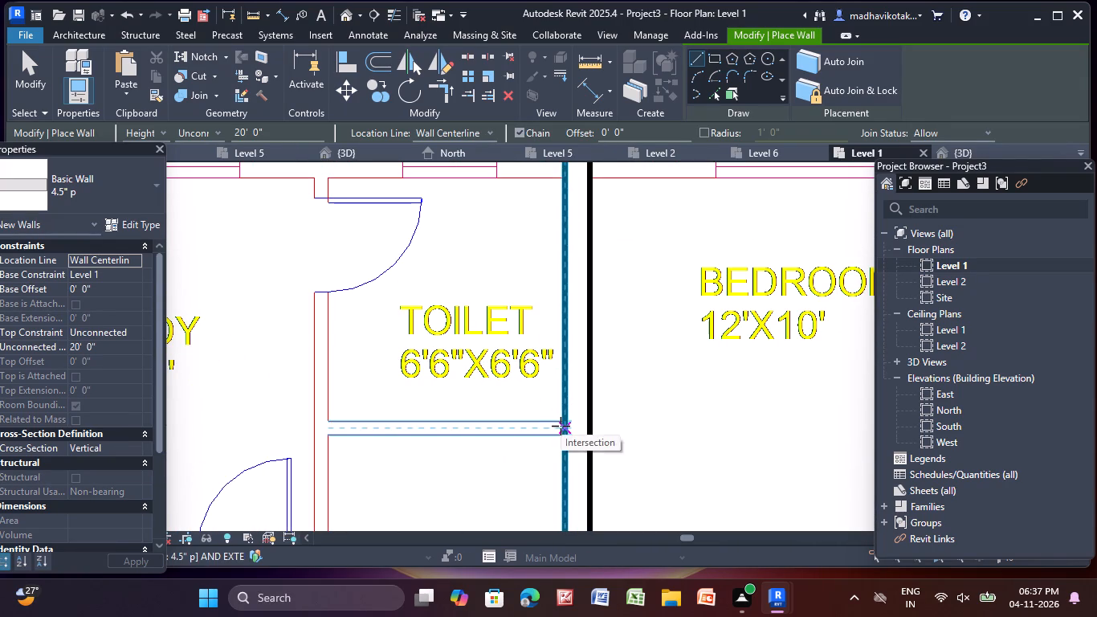
pyautogui.scroll(3, 561, 426)
pyautogui.click(570, 428)
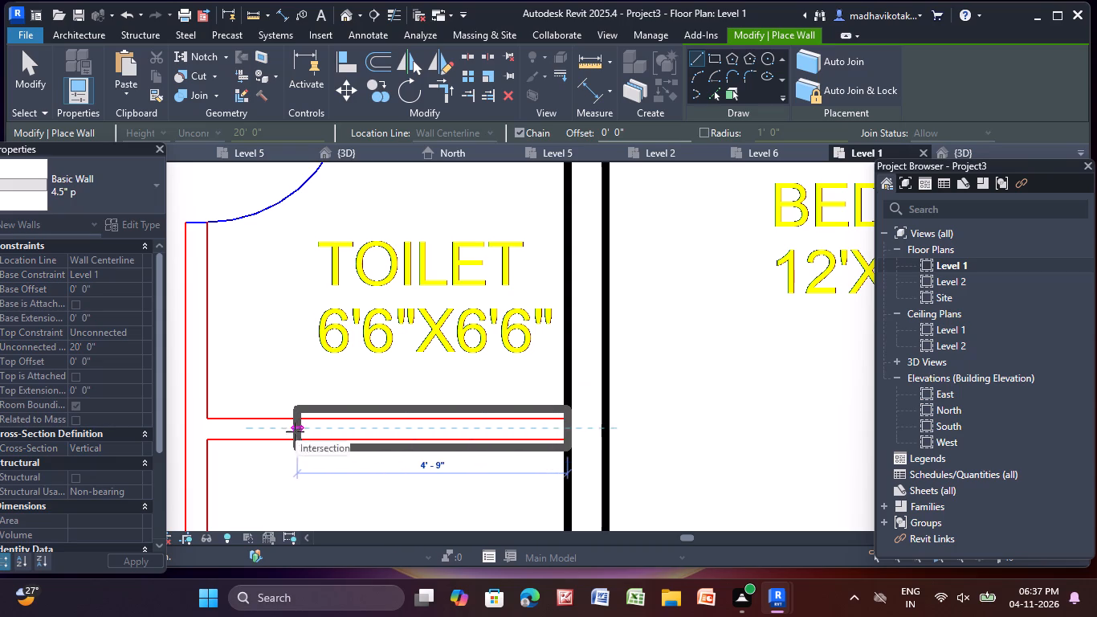
pyautogui.moveTo(298, 430); pyautogui.dragTo(560, 394, button='middle')
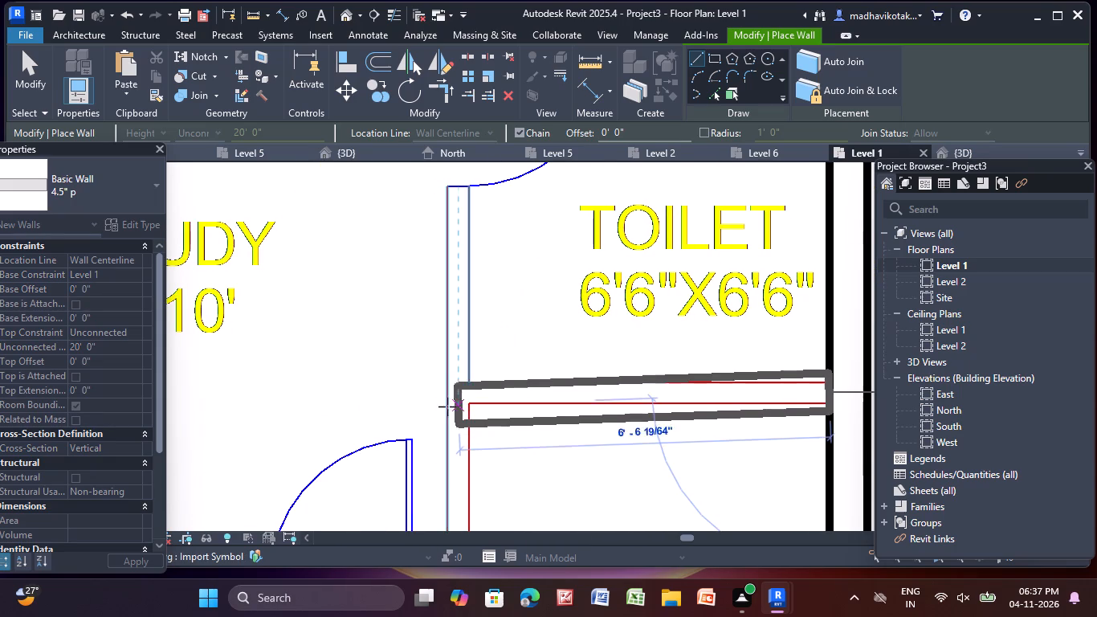
pyautogui.click(447, 392)
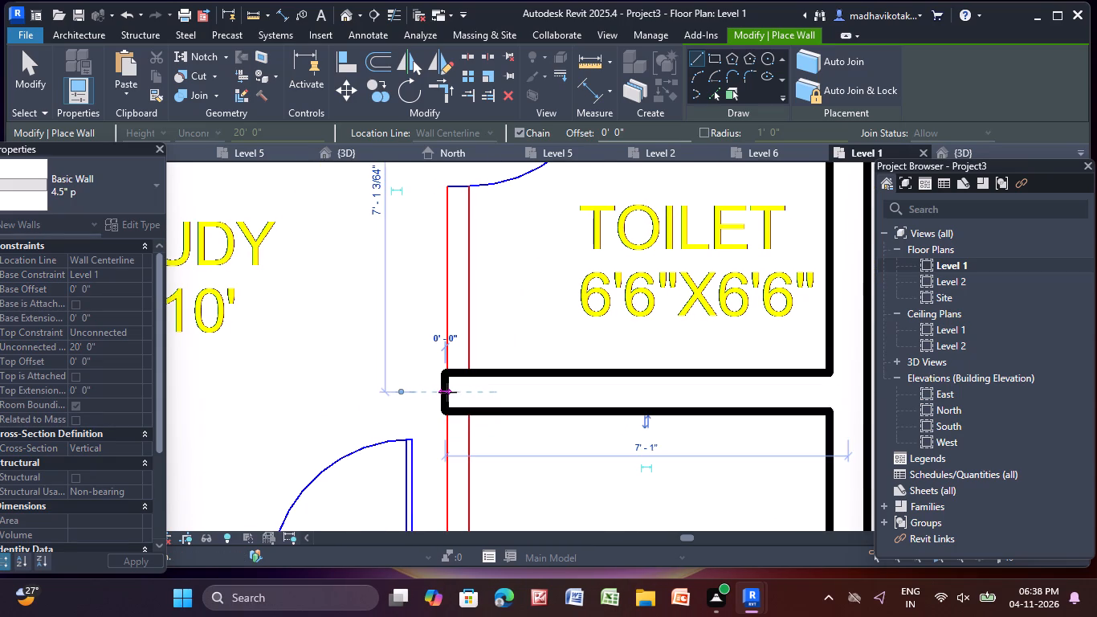
pyautogui.press('Escape')
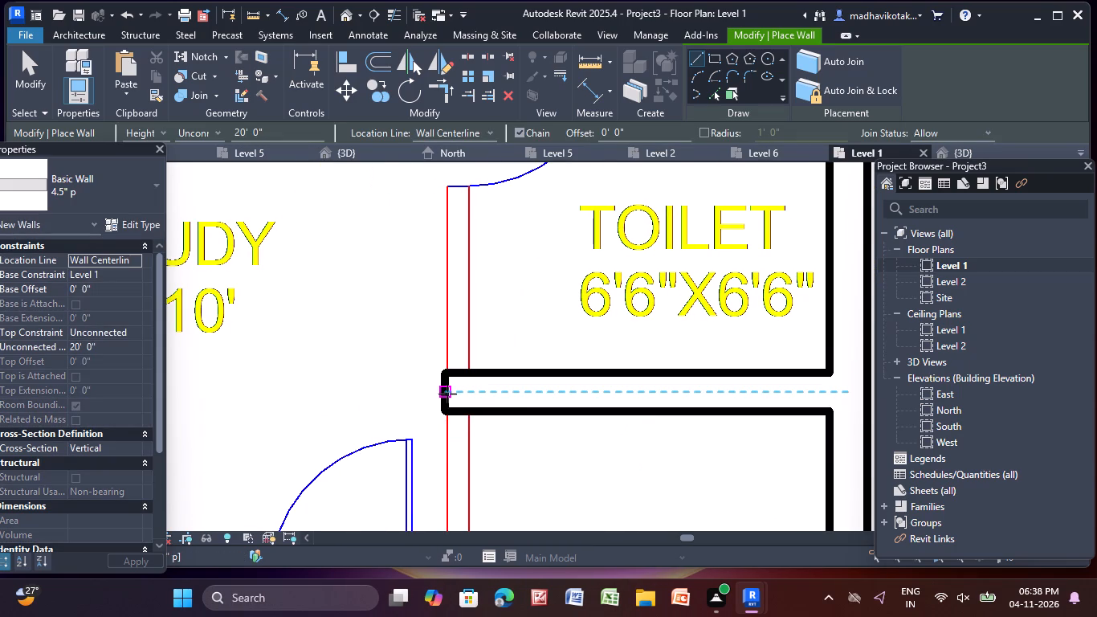
# Draw a 4.5" p wall between the study and the toilet, from the outer wall down to the living-side corner of the study.
pyautogui.scroll(-6, 460, 387)
pyautogui.scroll(7, 443, 220)
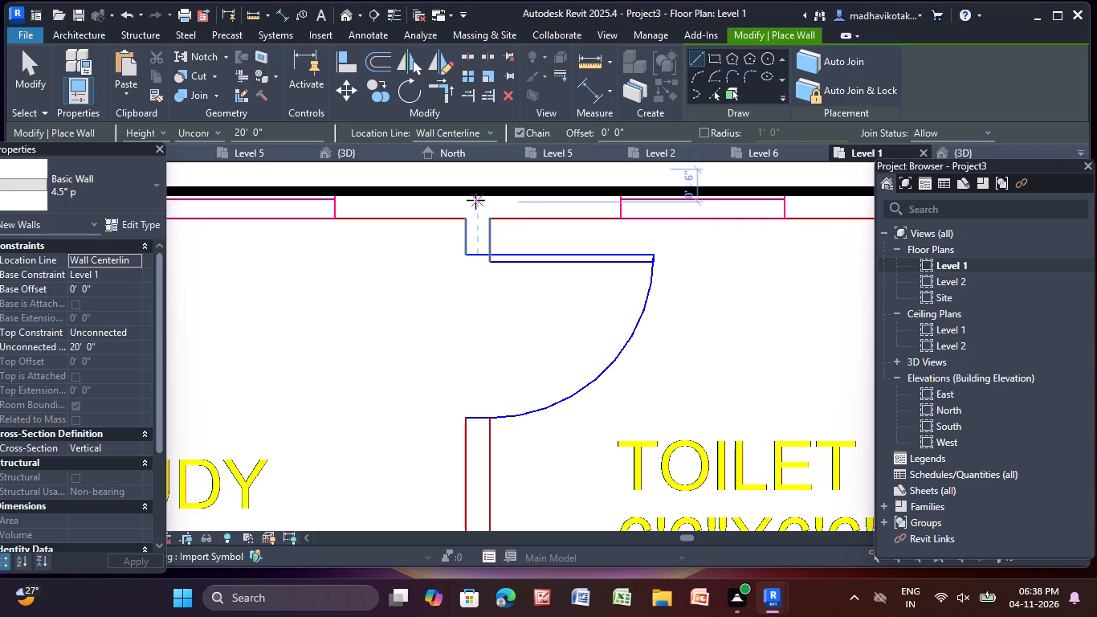
pyautogui.click(478, 192)
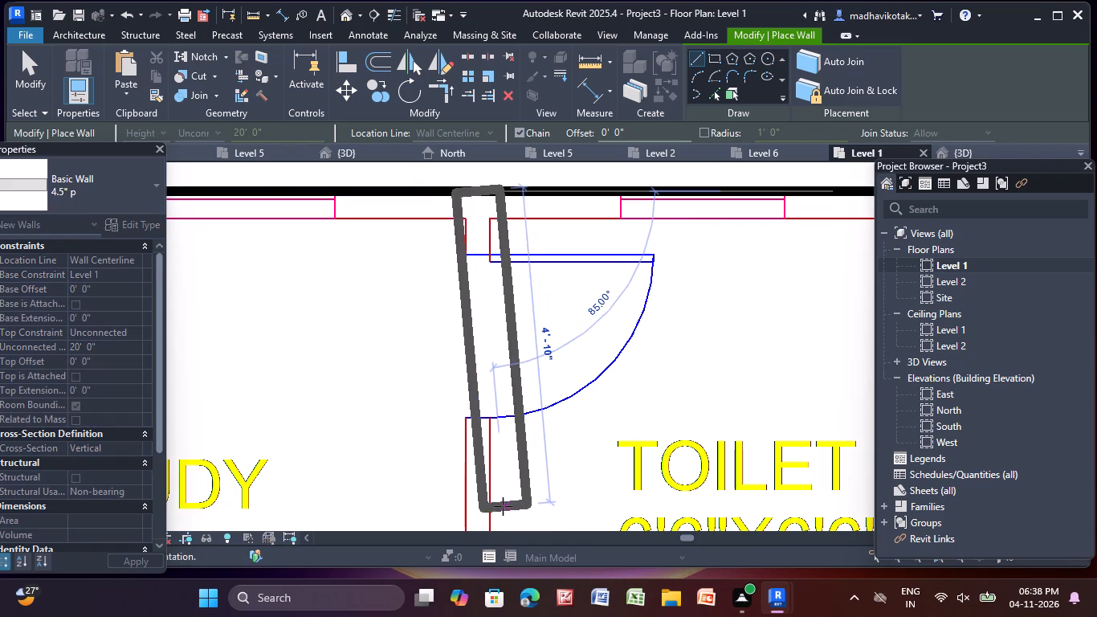
pyautogui.scroll(-3, 501, 506)
pyautogui.moveTo(488, 498); pyautogui.dragTo(402, 219, button='middle')
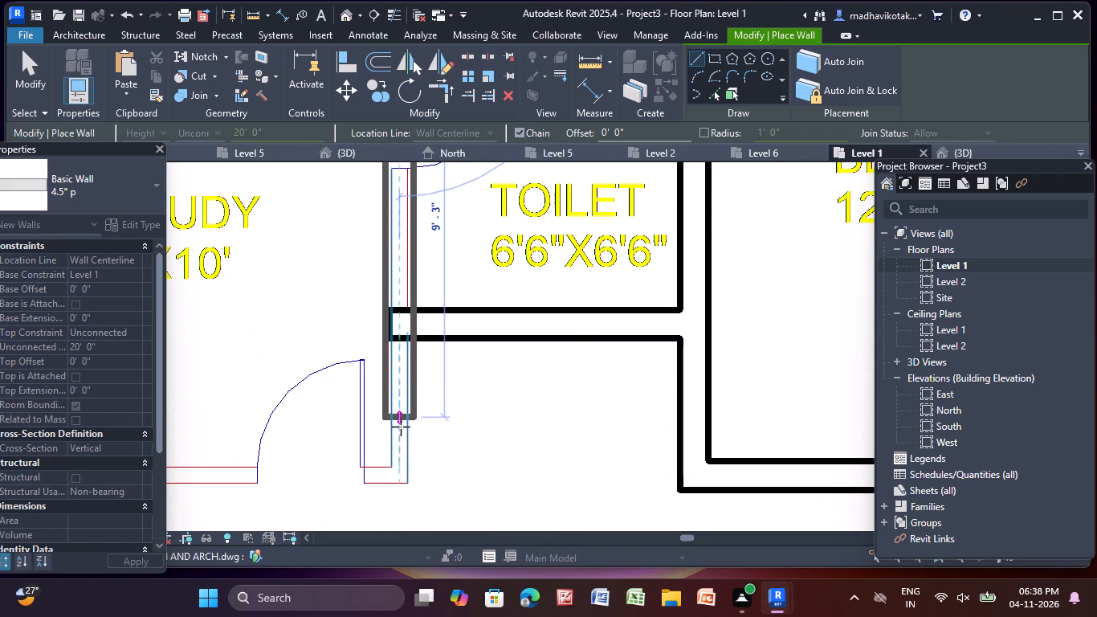
pyautogui.scroll(4, 398, 483)
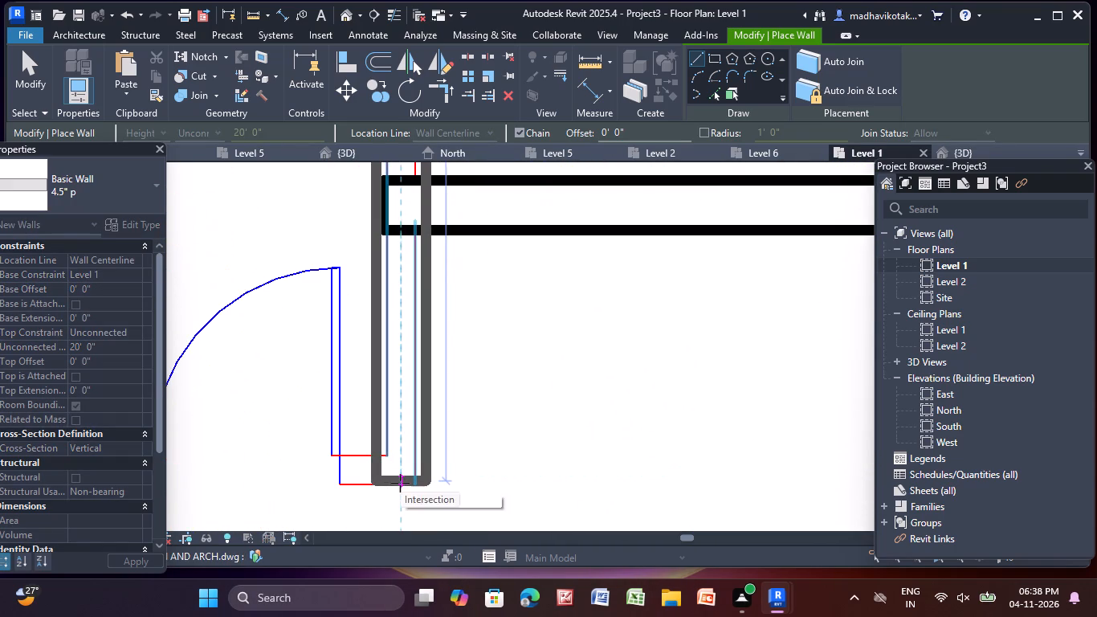
pyautogui.click(400, 484)
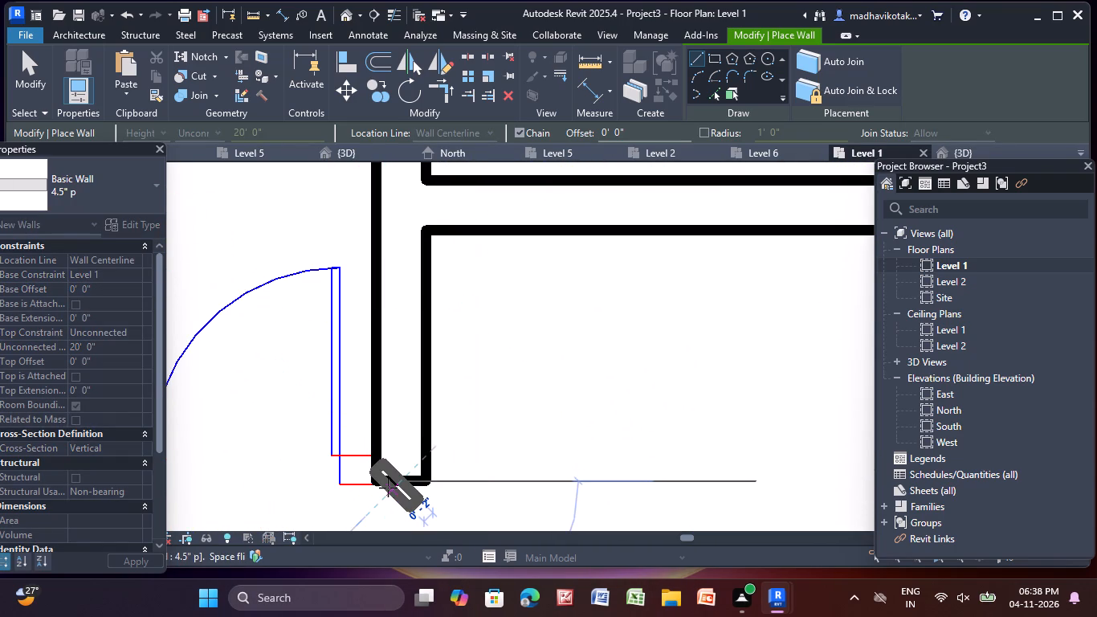
pyautogui.press('Escape')
# Draw a 4.5" p wall about 6'-1" long between the study and the balcony, starting where the outer wall turns diagonal.
pyautogui.scroll(-4, 234, 190)
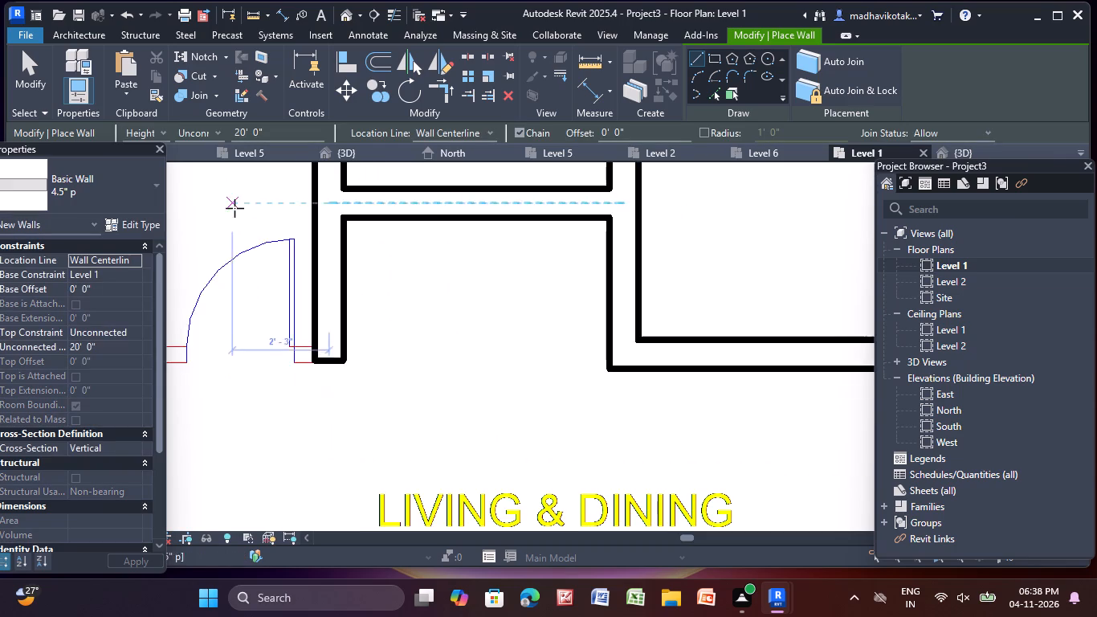
pyautogui.scroll(-4, 274, 279)
pyautogui.moveTo(294, 353); pyautogui.dragTo(563, 377, button='middle')
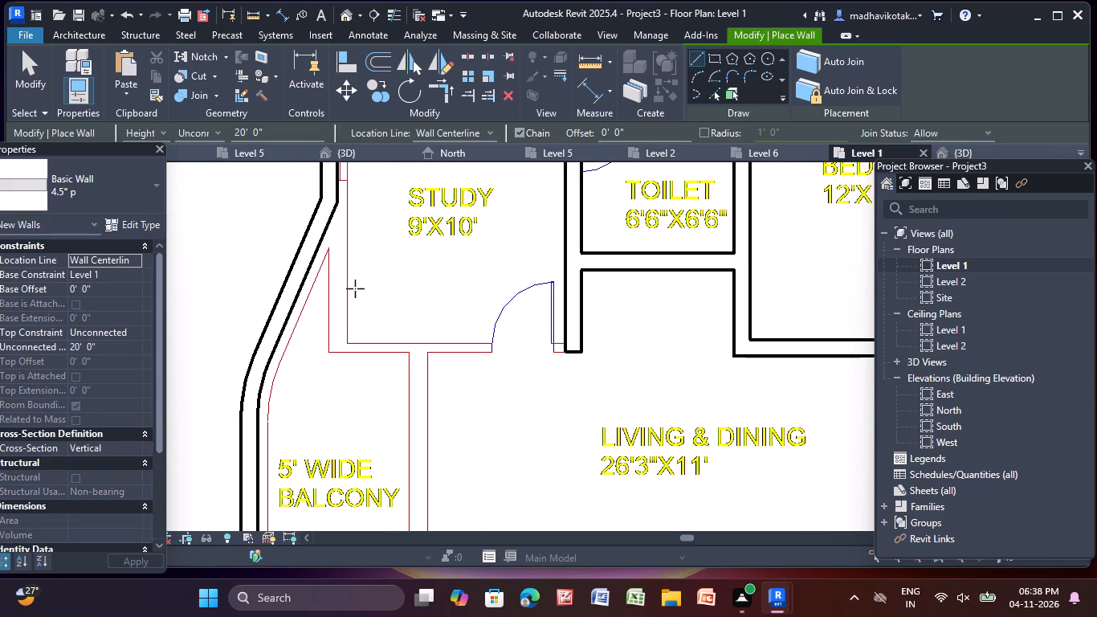
pyautogui.moveTo(339, 203); pyautogui.dragTo(335, 213)
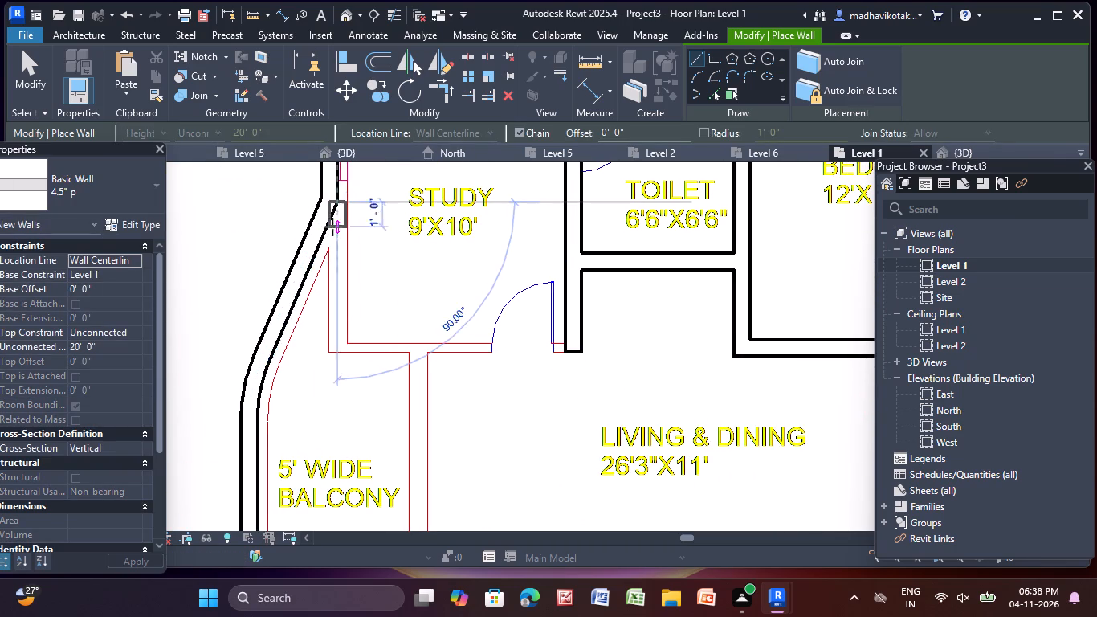
pyautogui.scroll(4, 345, 358)
pyautogui.click(341, 352)
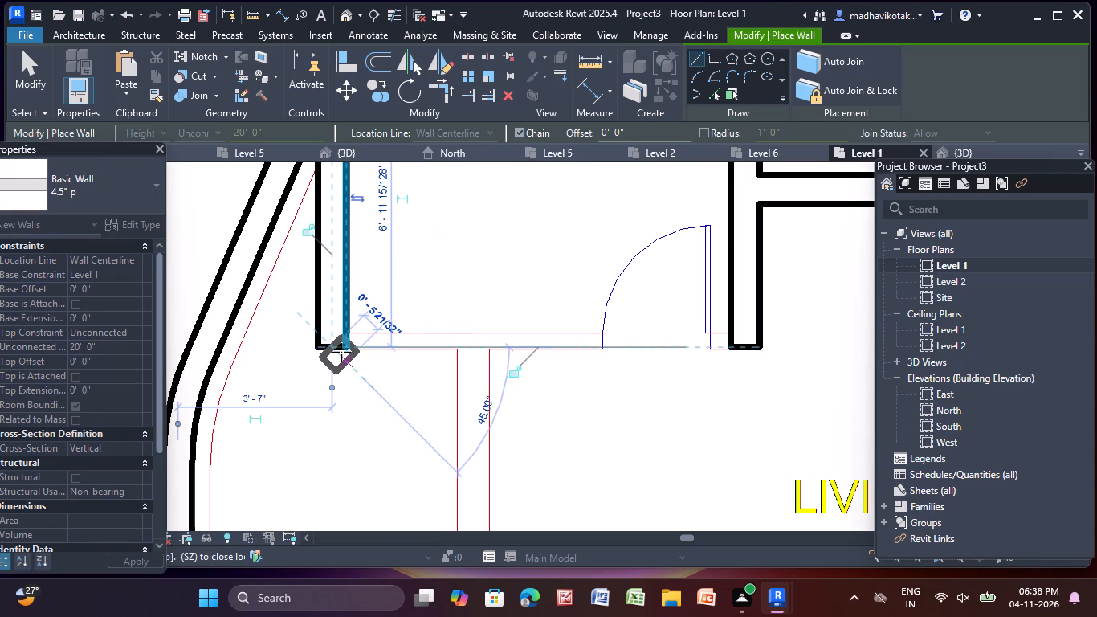
pyautogui.press('Escape')
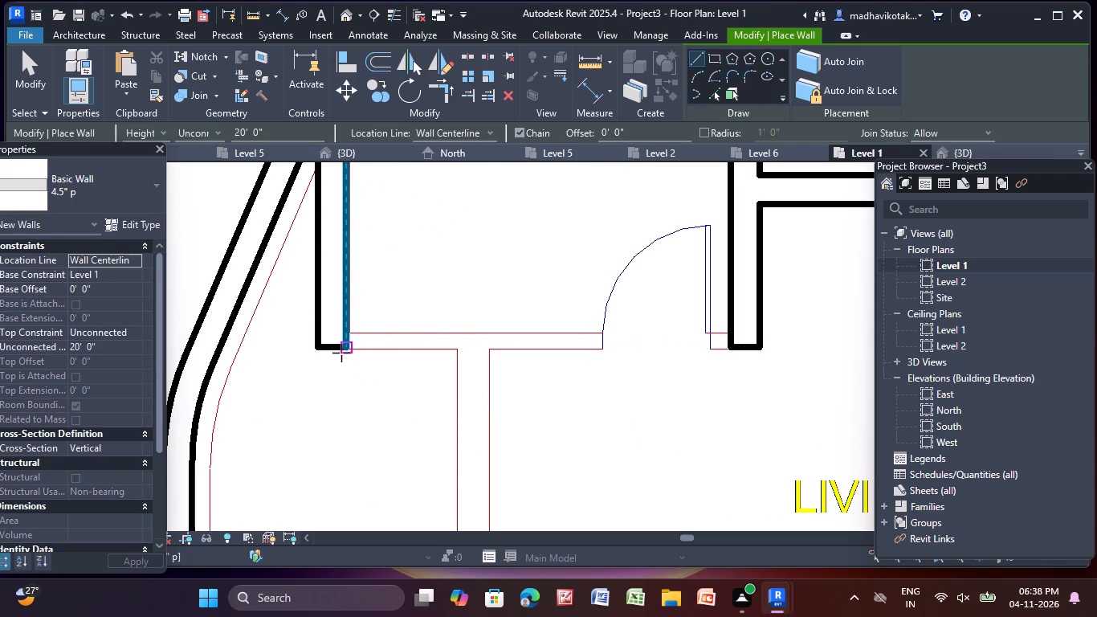
# Draw a 4.5" p wall about 8'-11" long between the study and the living area, from the balcony-side partition to the toilet-side partition.
pyautogui.scroll(6, 317, 346)
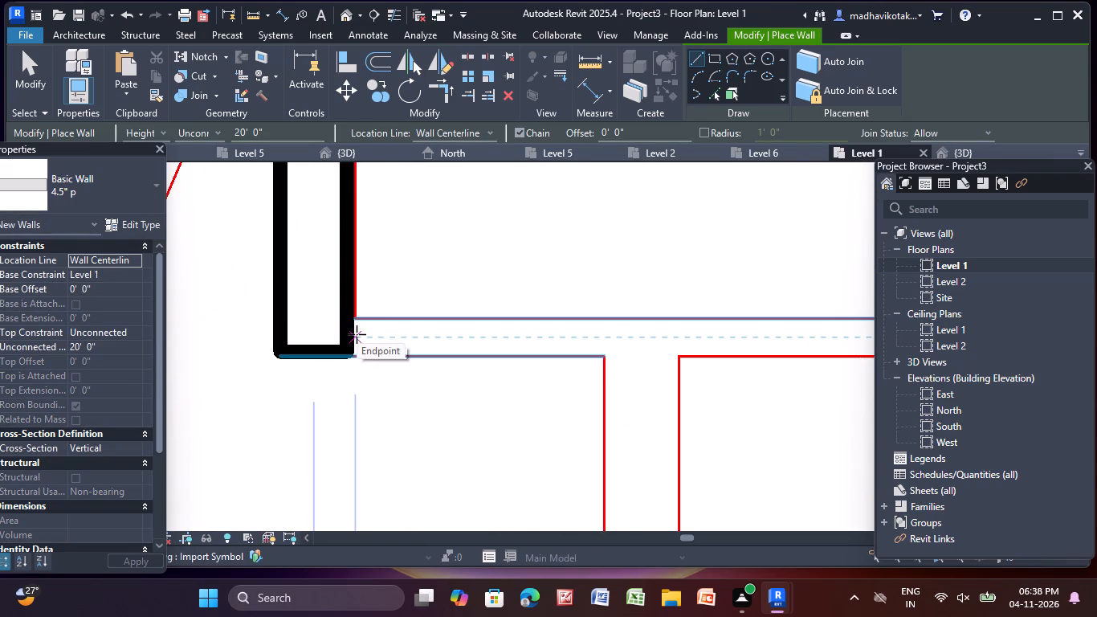
pyautogui.click(349, 336)
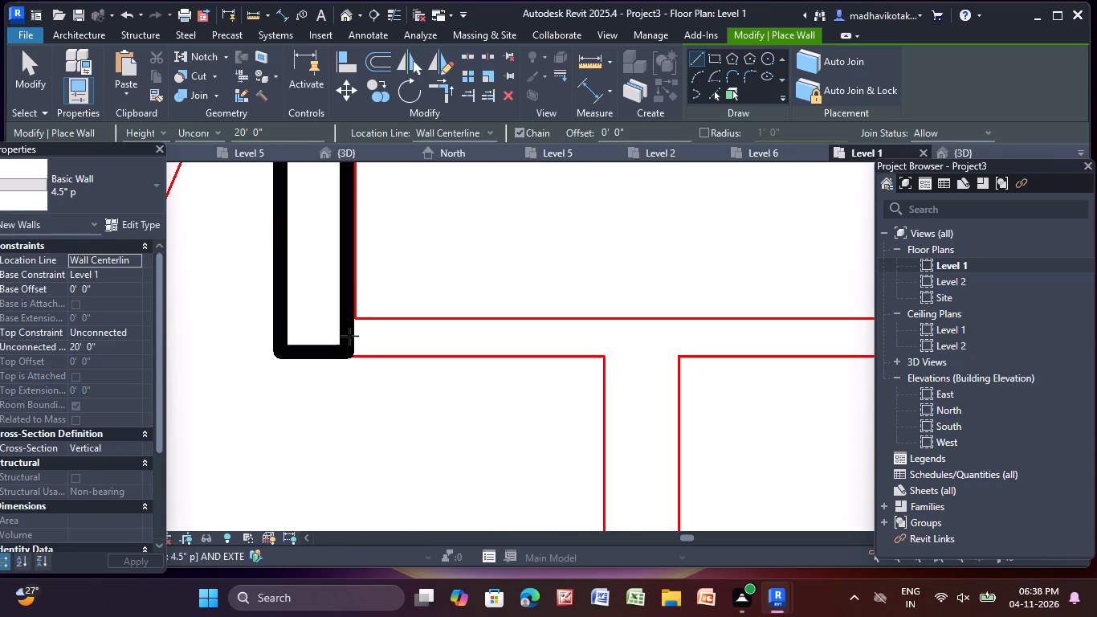
pyautogui.scroll(-4, 809, 328)
pyautogui.moveTo(464, 406); pyautogui.dragTo(333, 416, button='middle')
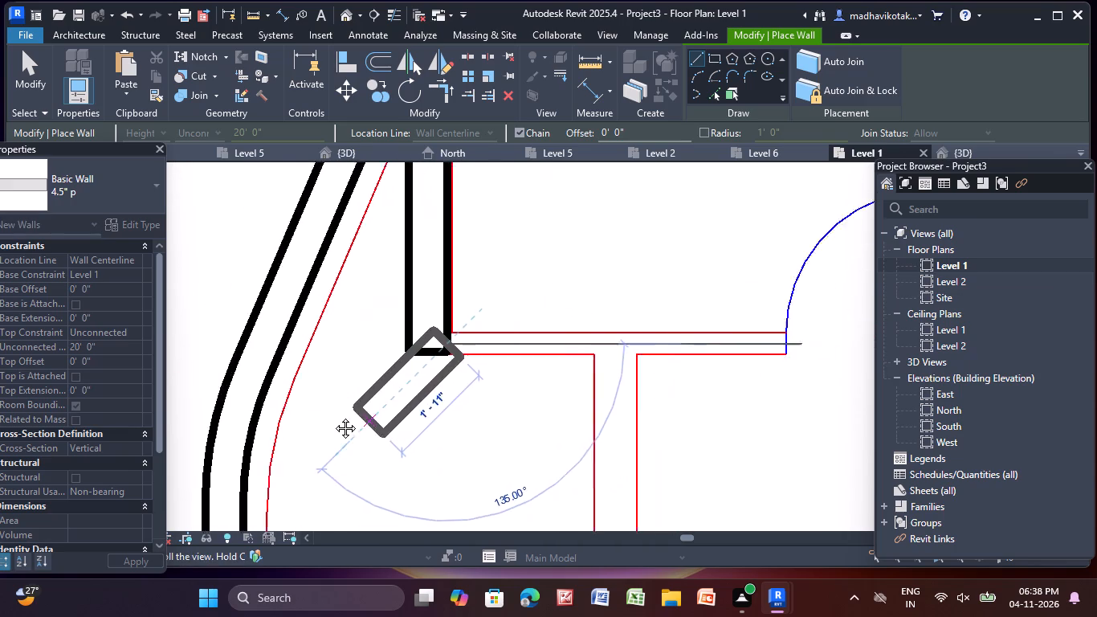
pyautogui.moveTo(333, 416); pyautogui.dragTo(173, 409, button='middle')
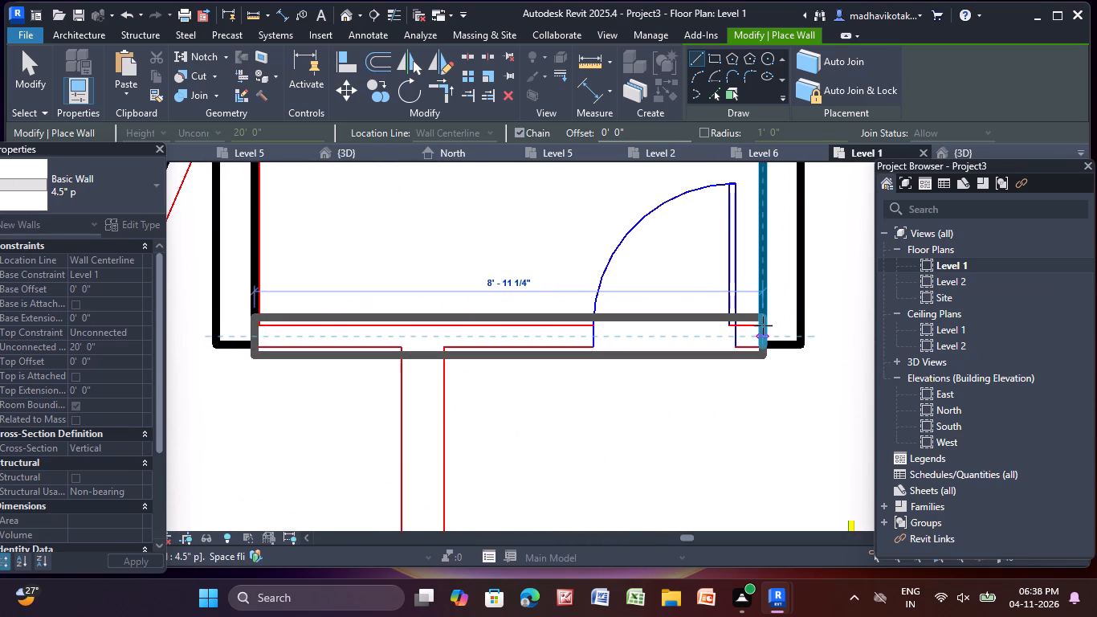
pyautogui.click(763, 325)
pyautogui.press('Escape')
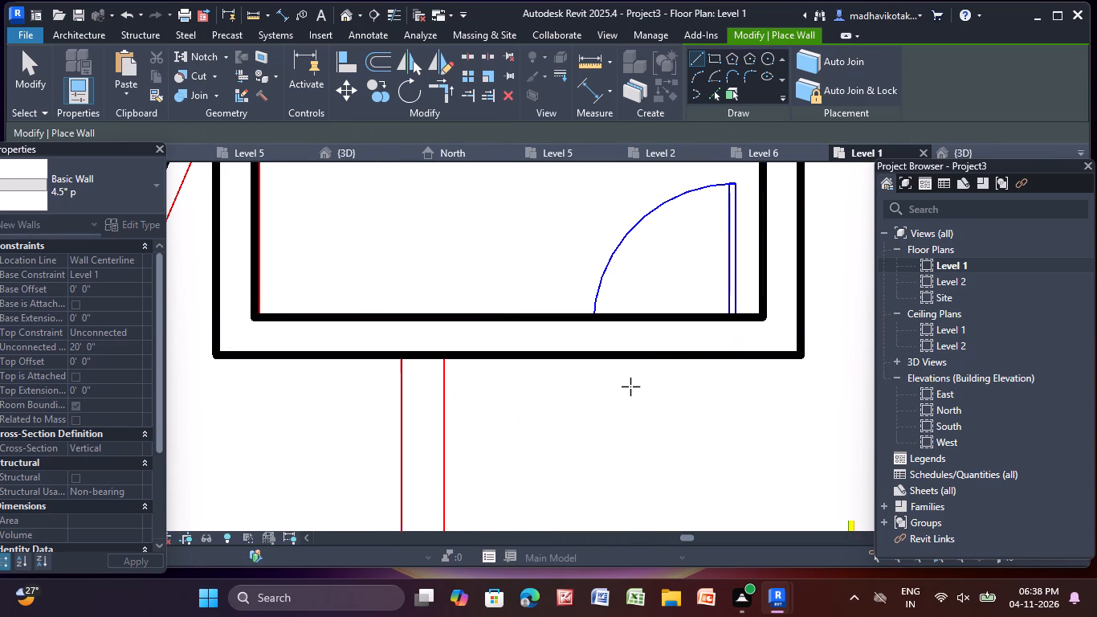
# Draw a 4.5" p wall about 11' long between the 5' wide balcony and the living & dining room, and finish placing walls.
pyautogui.scroll(-5, 620, 394)
pyautogui.moveTo(593, 411); pyautogui.dragTo(487, 212, button='middle')
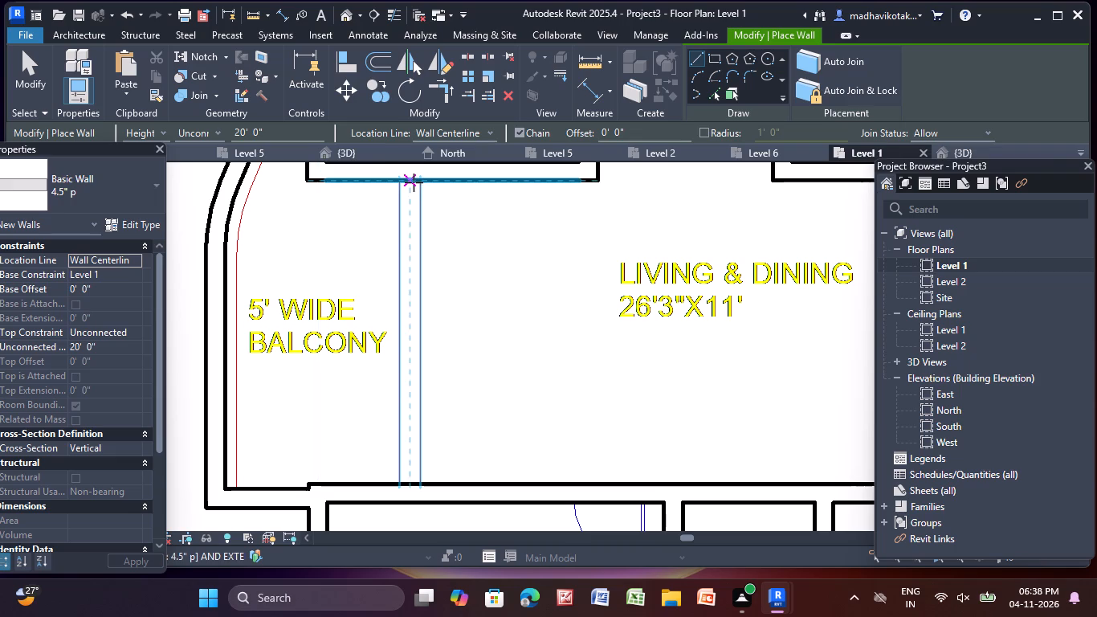
pyautogui.click(410, 183)
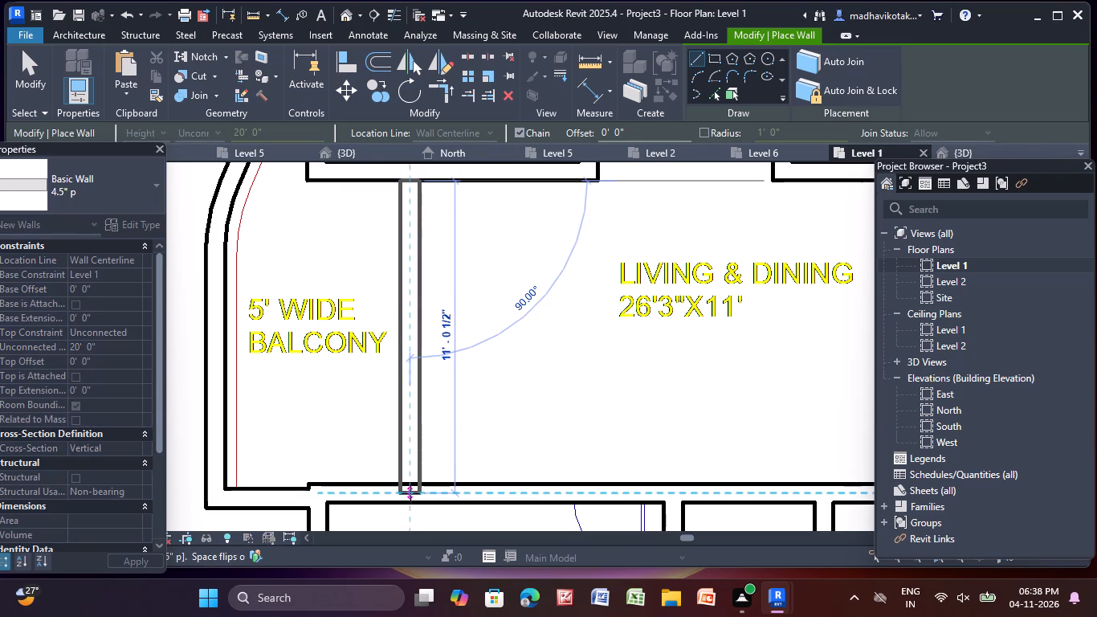
pyautogui.click(407, 484)
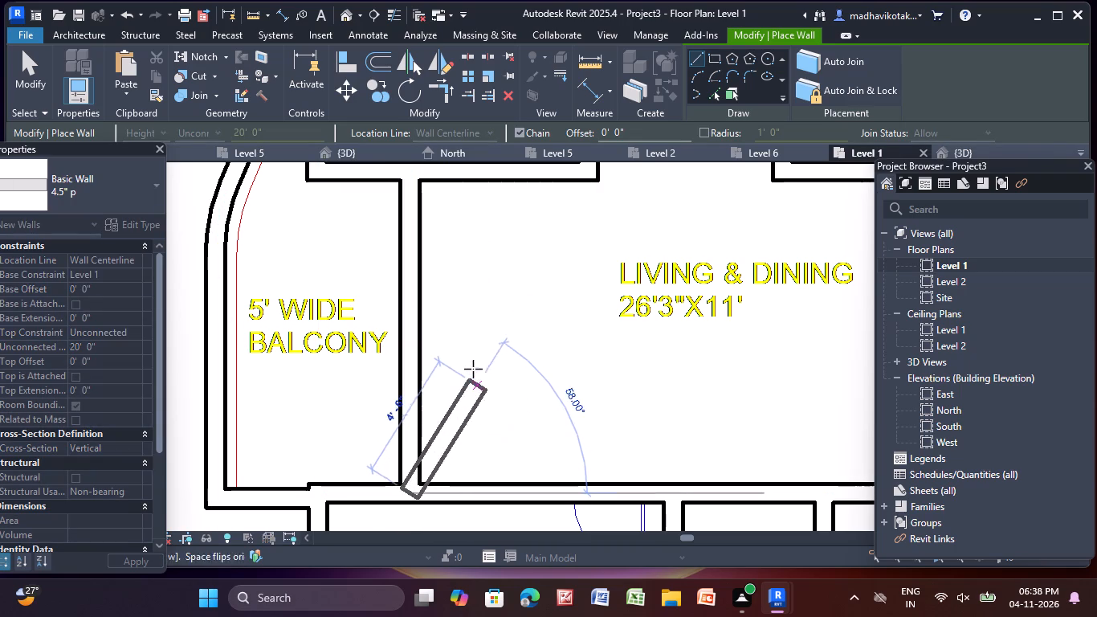
pyautogui.press('Escape')
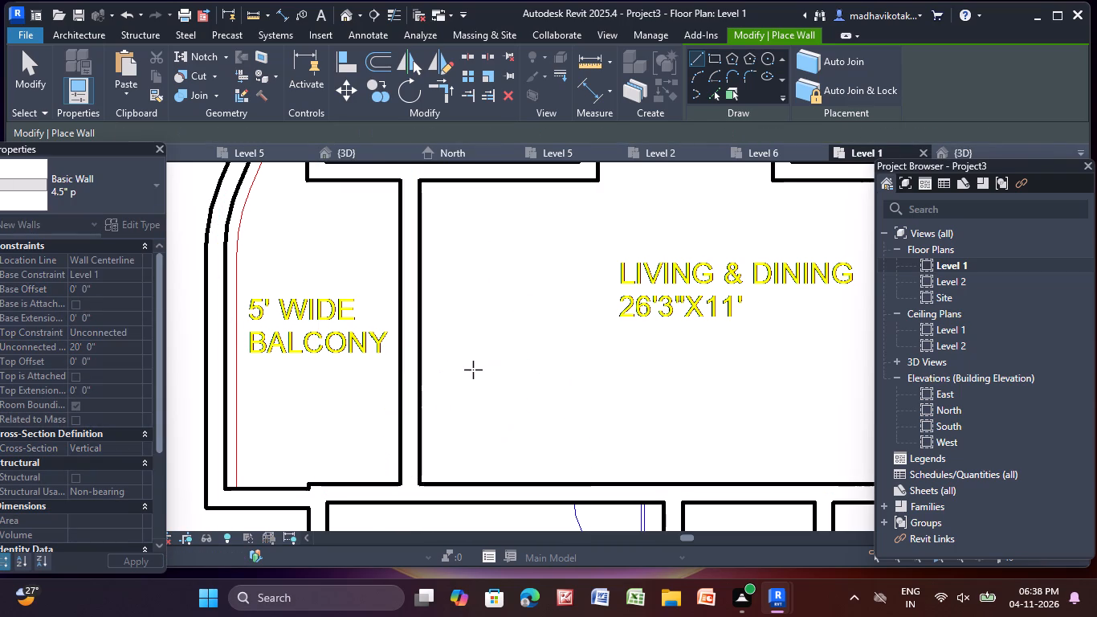
pyautogui.scroll(-14, 510, 363)
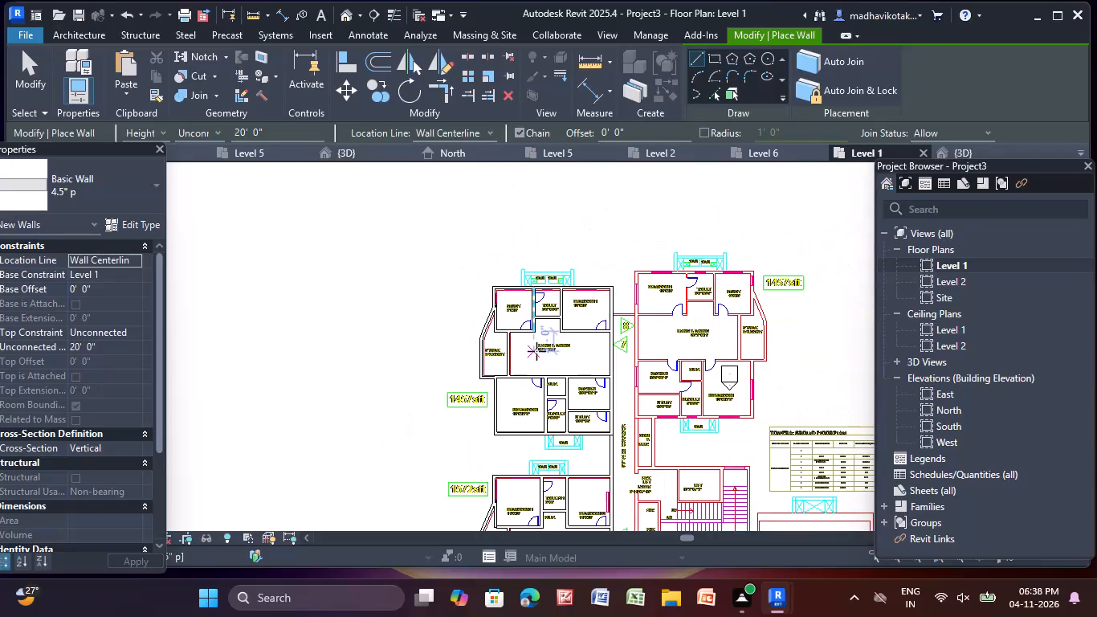
pyautogui.scroll(3, 578, 349)
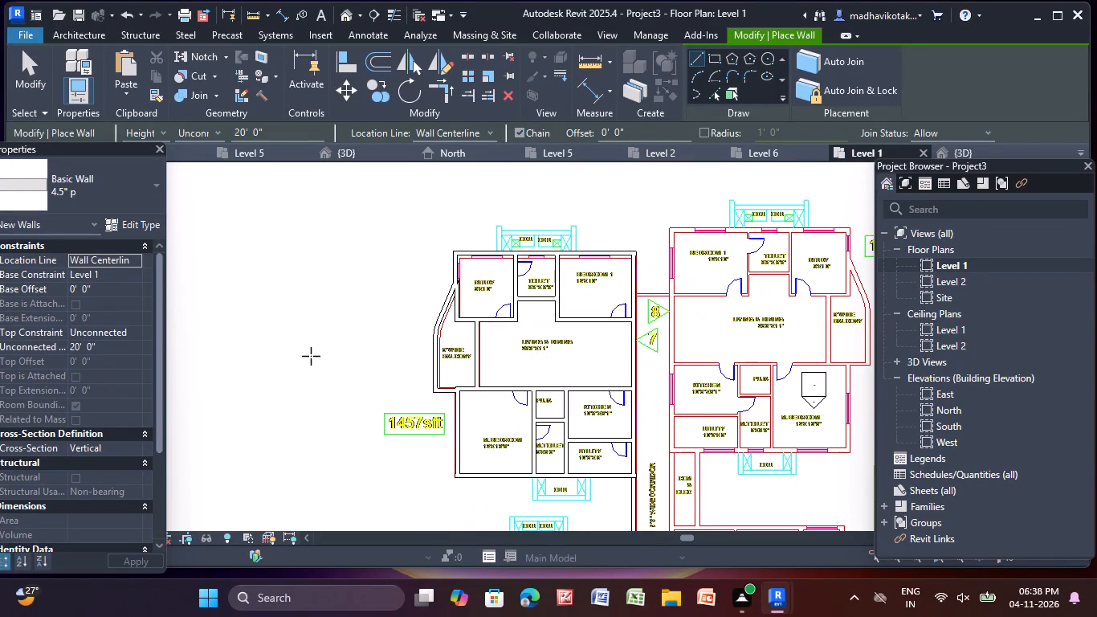
pyautogui.press('Escape')
pyautogui.press('Escape')
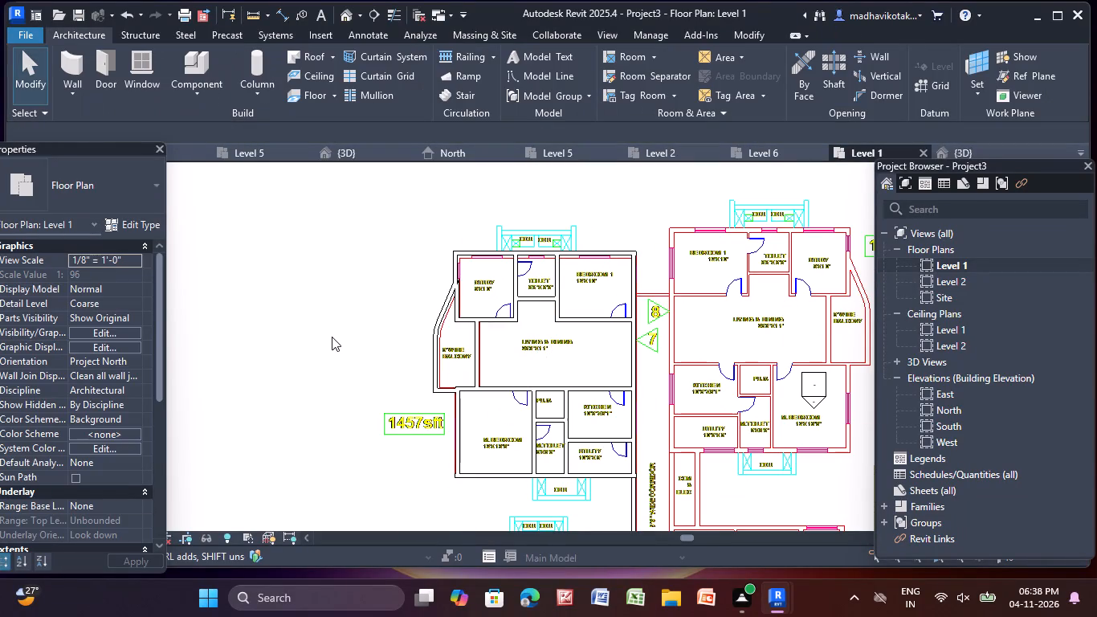
# Open the default 3D view and examine the wall heights of the flat just modelled.
pyautogui.scroll(3, 452, 299)
pyautogui.scroll(2, 561, 212)
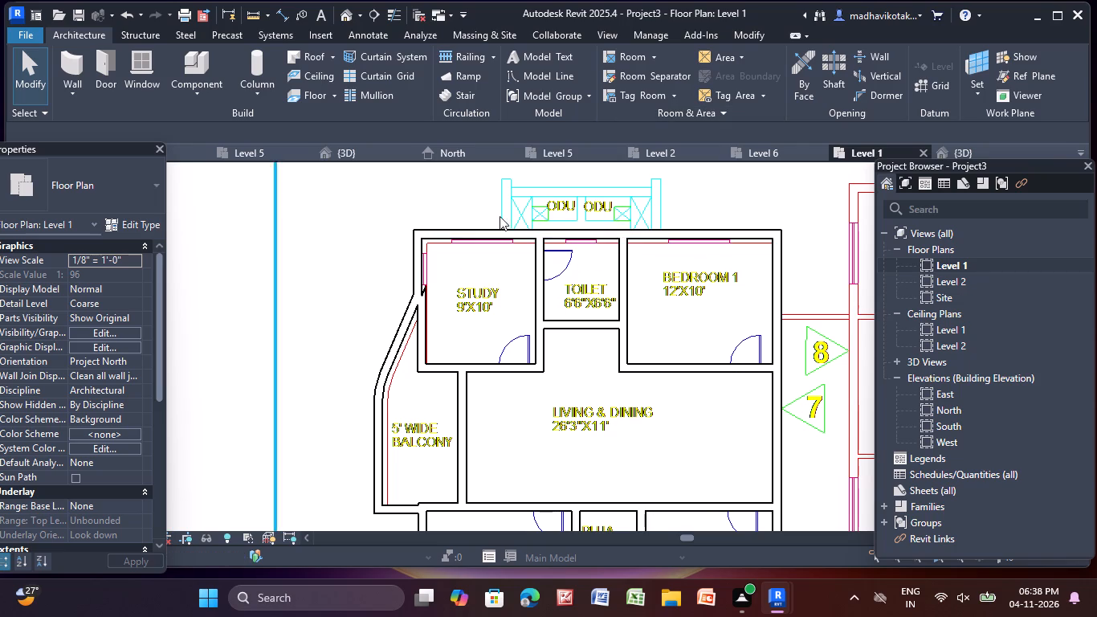
pyautogui.scroll(-4, 464, 209)
pyautogui.moveTo(585, 230); pyautogui.dragTo(555, 190, button='middle')
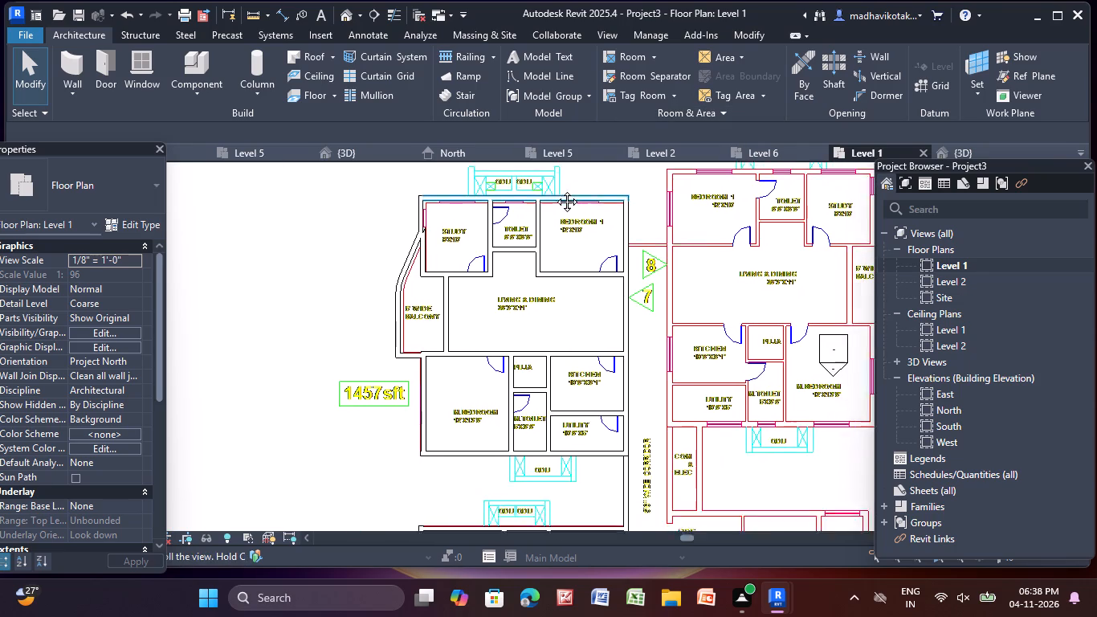
pyautogui.moveTo(555, 190); pyautogui.dragTo(544, 182, button='middle')
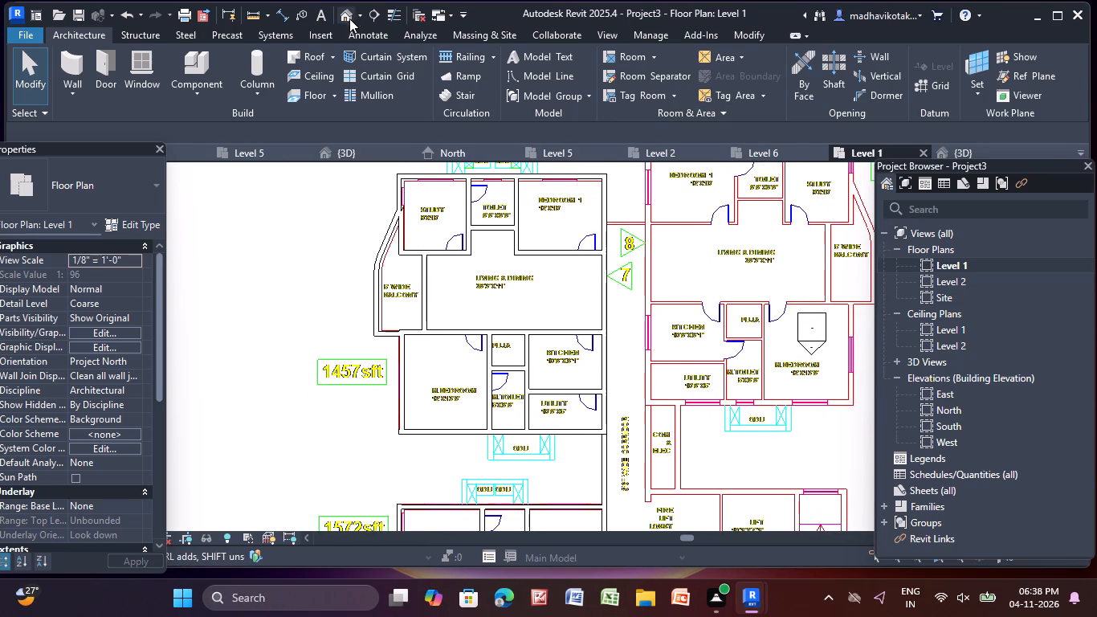
pyautogui.click(352, 17)
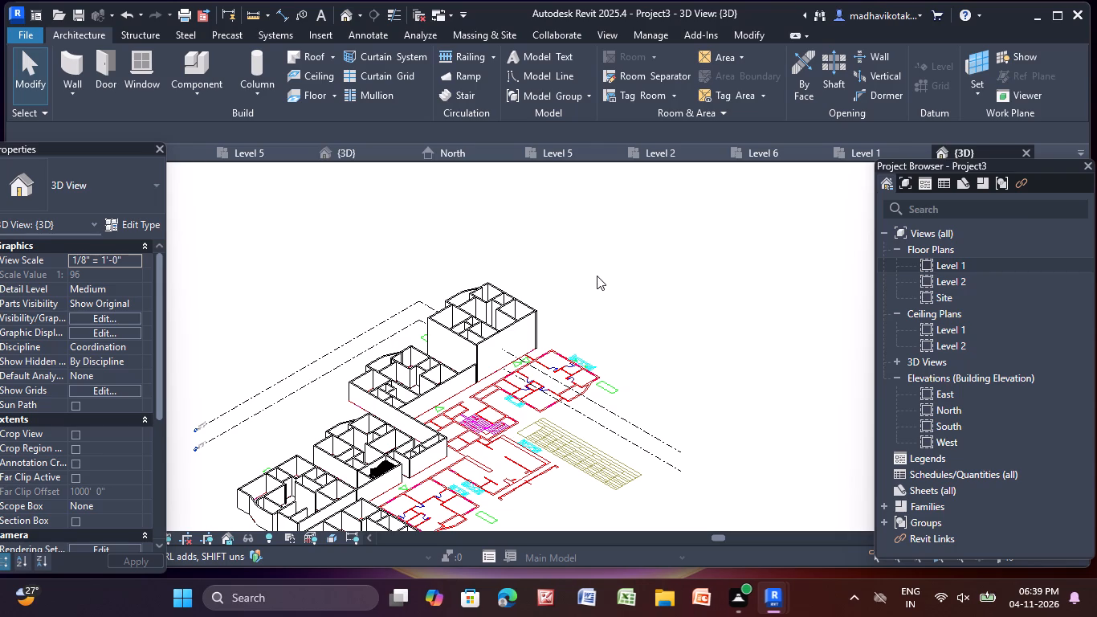
pyautogui.moveTo(457, 334); pyautogui.dragTo(533, 223, button='middle')
pyautogui.scroll(2, 517, 246)
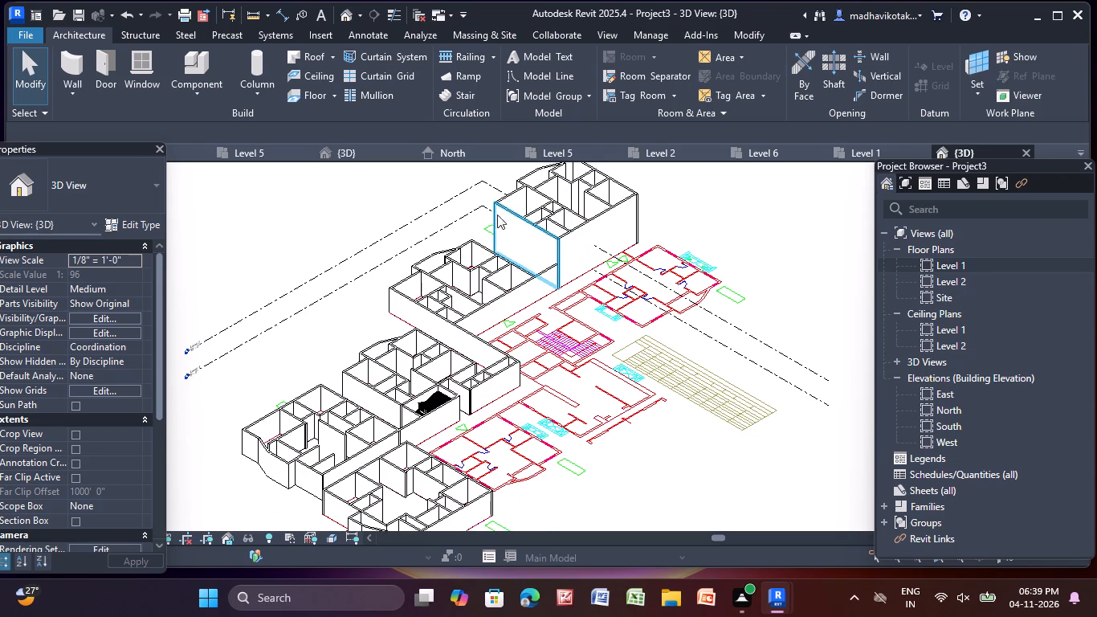
# Set the top constraint of the flat's 29'-9" long 9" w outer wall facing the neighbouring modelled flat to Up to level: Level 2.
pyautogui.moveTo(525, 234); pyautogui.dragTo(524, 227)
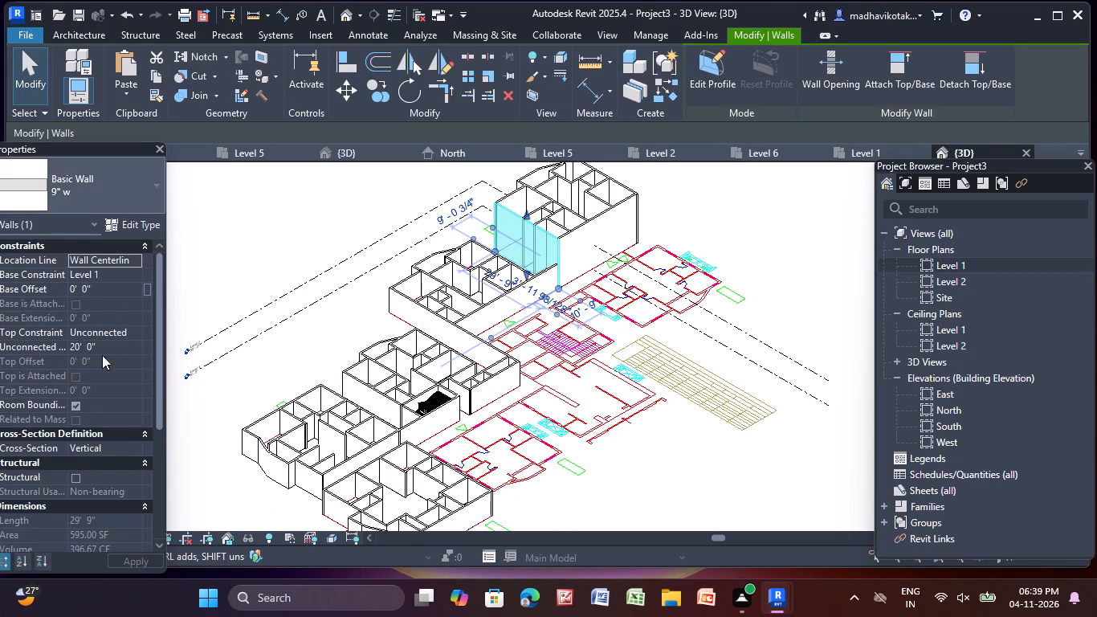
pyautogui.click(137, 336)
pyautogui.click(142, 370)
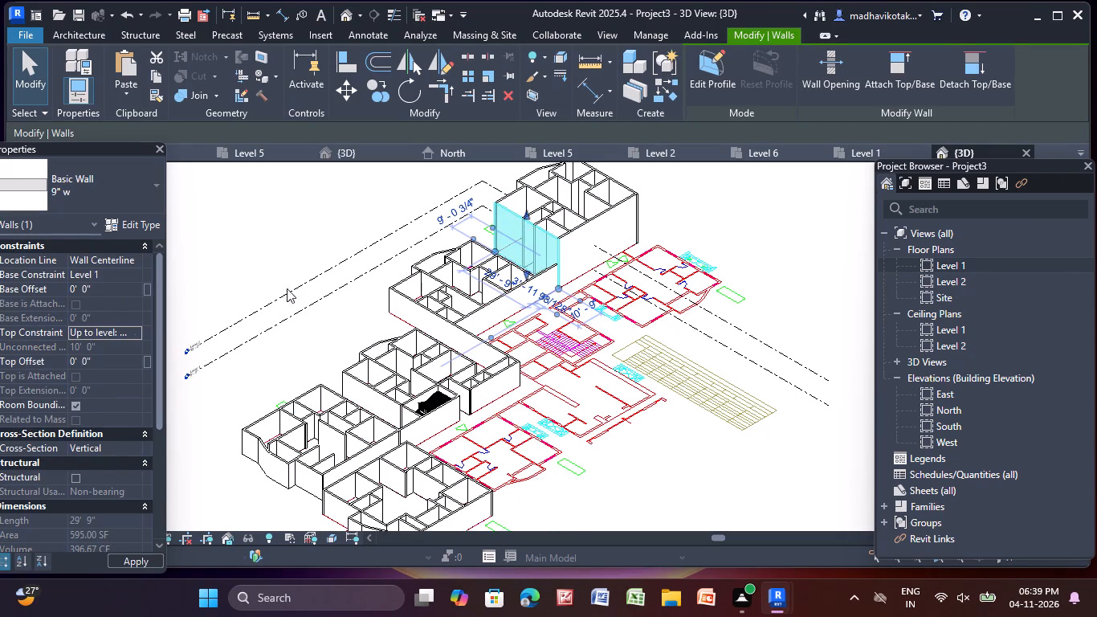
pyautogui.click(293, 277)
# Set the top constraint of the flat's long 9" w outer wall along the passage, about 36'-6" long, to Up to level: Level 2.
pyautogui.click(582, 253)
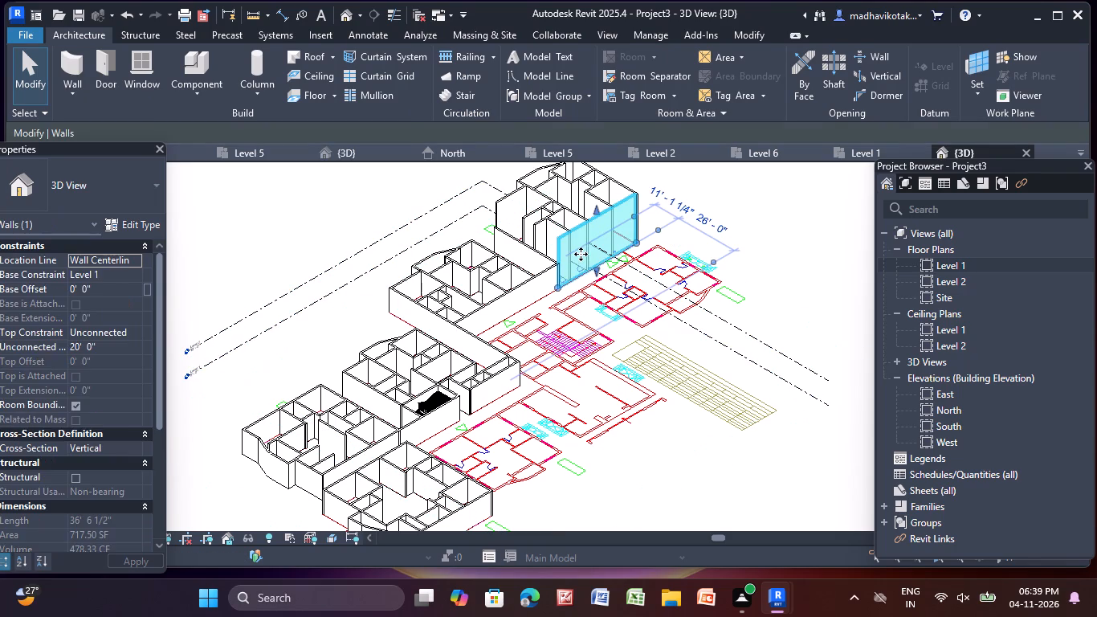
pyautogui.moveTo(579, 268); pyautogui.dragTo(581, 337, button='middle')
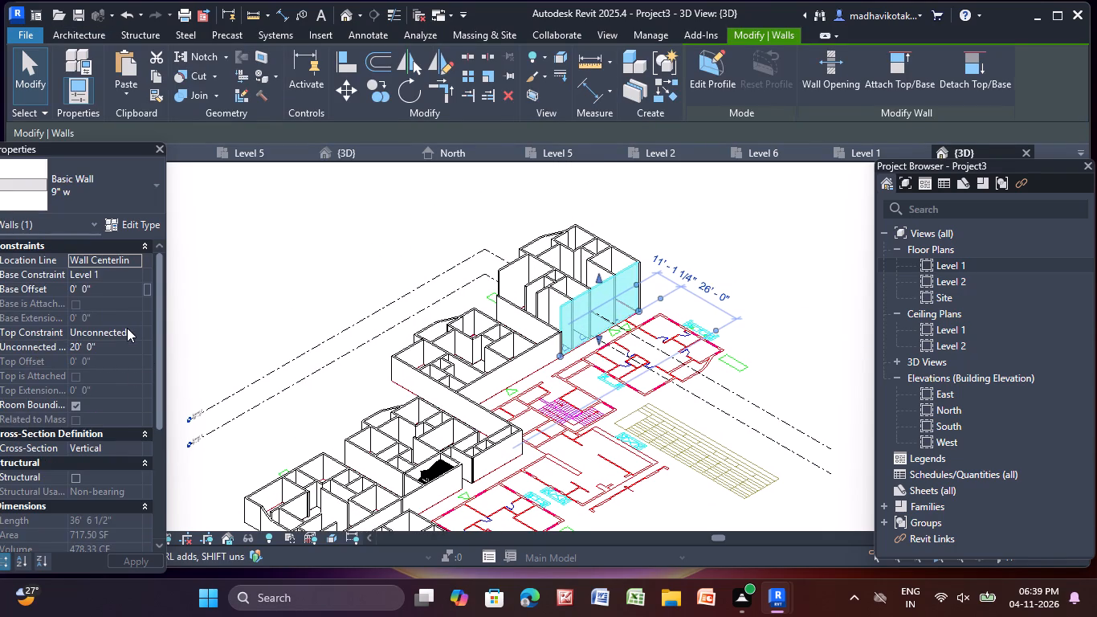
pyautogui.click(131, 333)
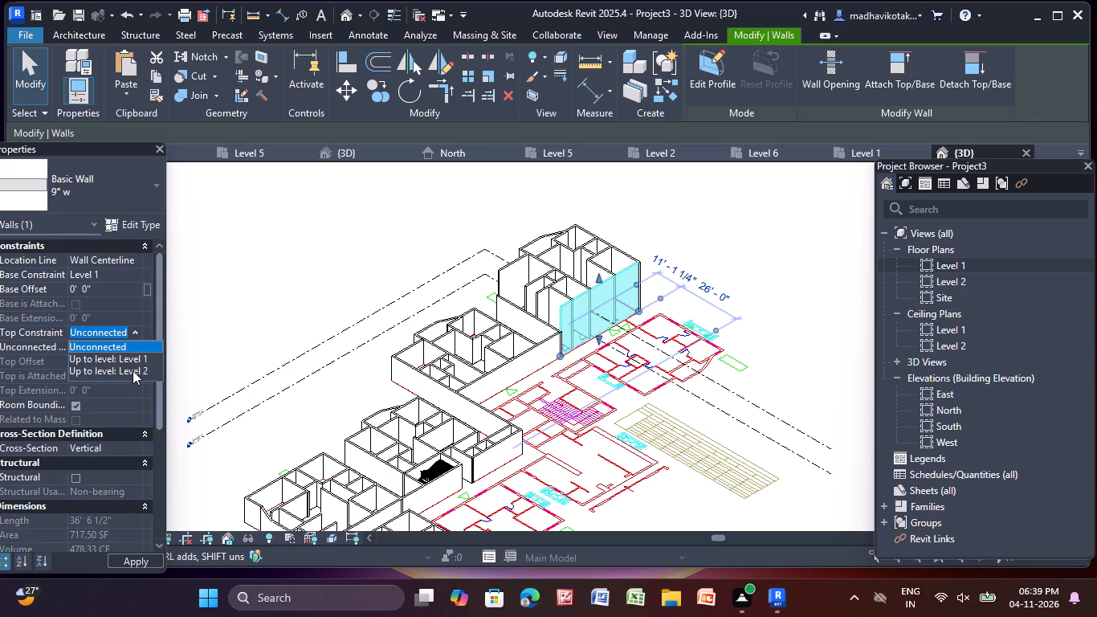
pyautogui.click(133, 370)
pyautogui.click(265, 300)
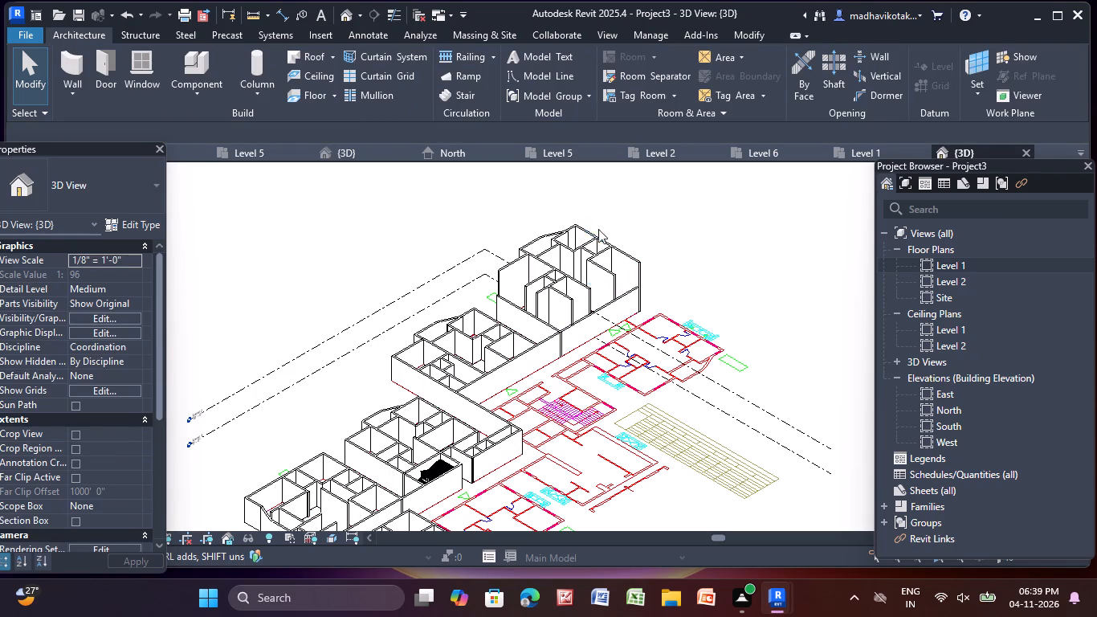
# Set the top constraint of the 29'-9" long 9" w outer wall at the flat's far study and bedroom 1 end to Up to level: Level 2.
pyautogui.click(635, 276)
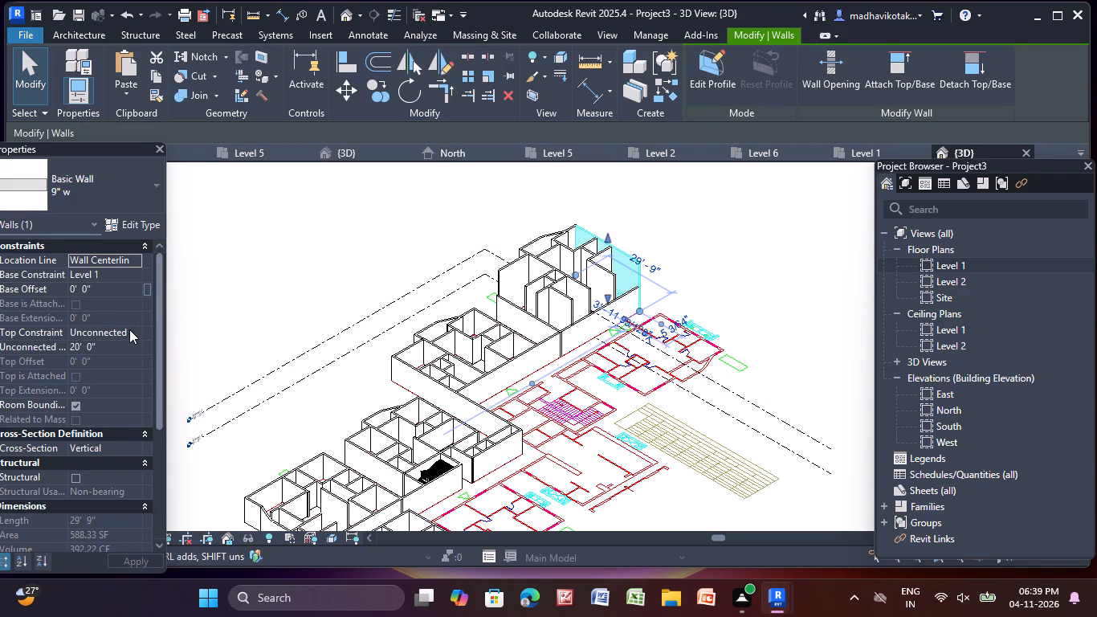
pyautogui.click(129, 331)
pyautogui.click(128, 371)
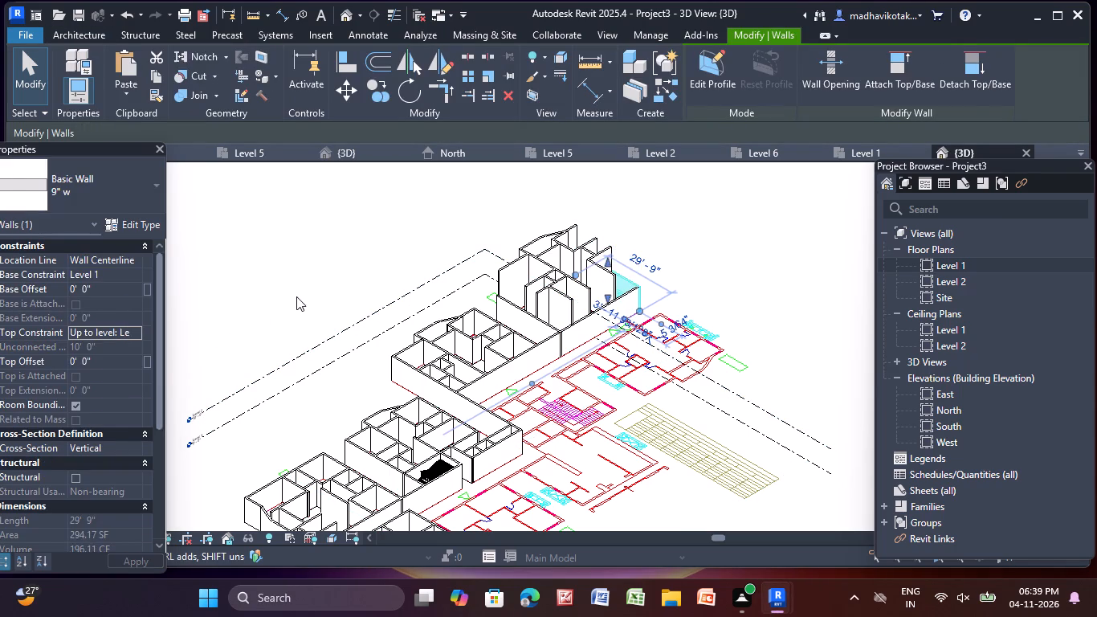
pyautogui.click(296, 296)
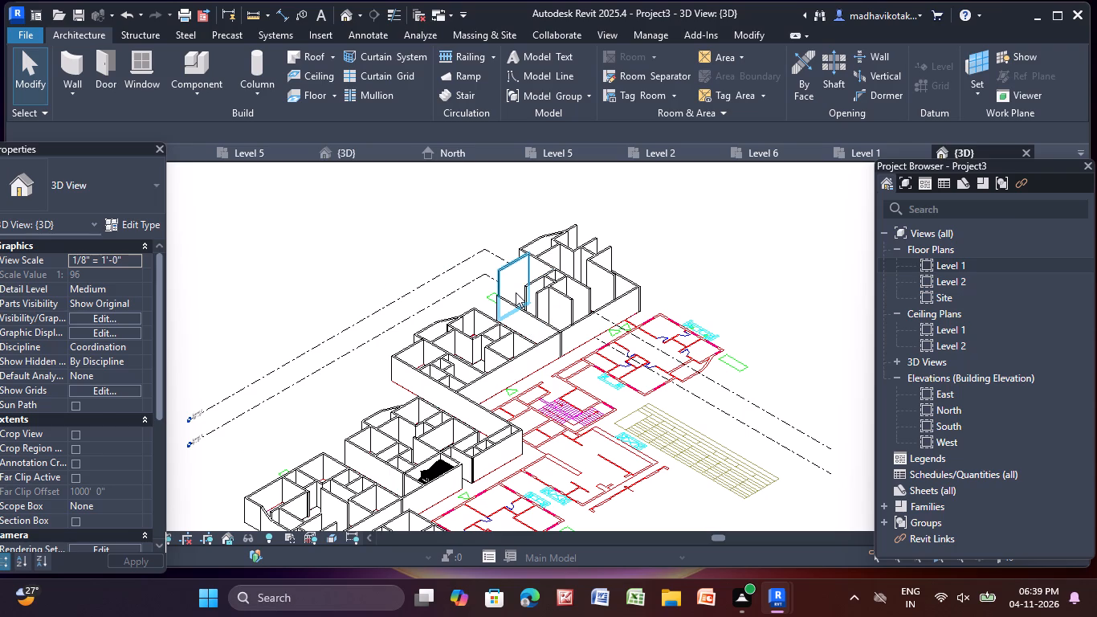
# Set the top constraint of the 9" w outer wall beside the master bedroom, about 14'-3" long, to Up to level: Level 2.
pyautogui.click(516, 292)
pyautogui.click(138, 335)
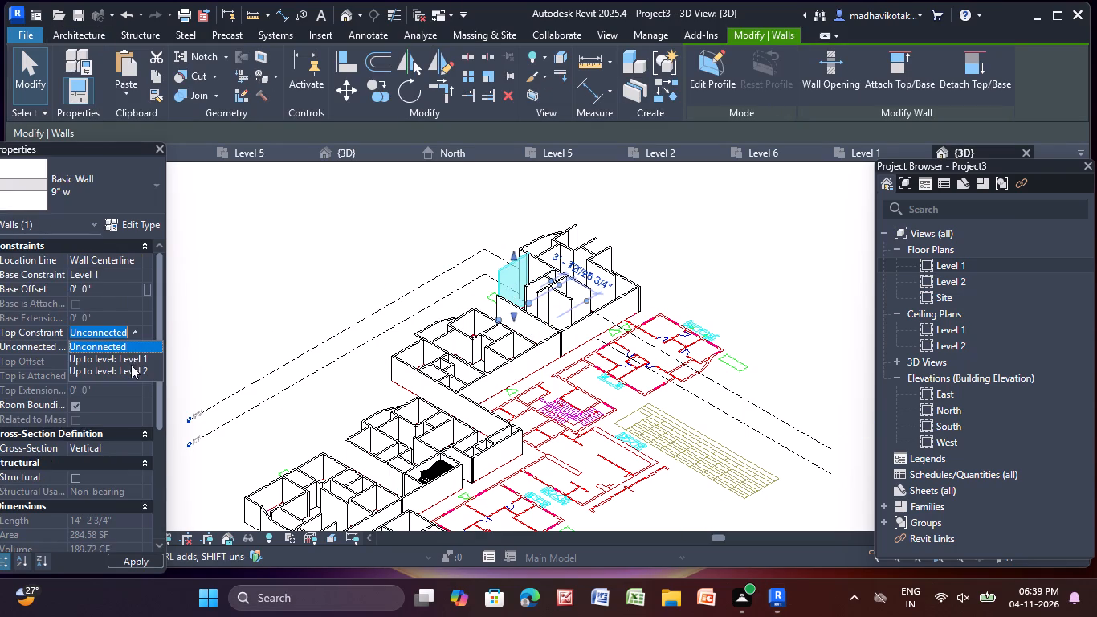
pyautogui.click(127, 367)
pyautogui.click(304, 260)
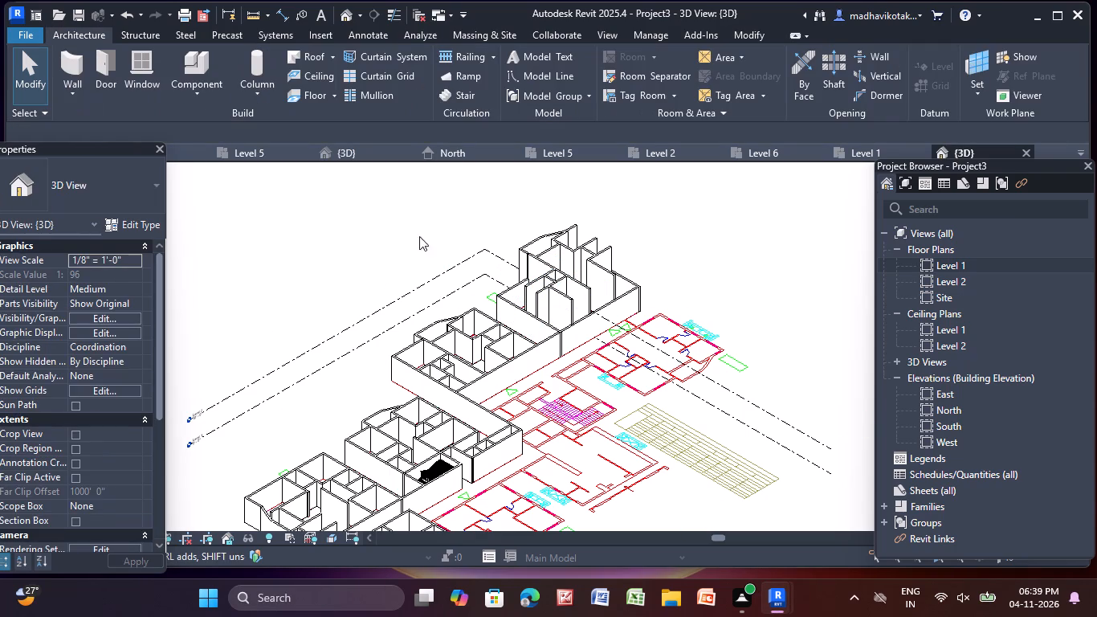
# Set the top constraint of the short 9" w return wall at the balcony's master bedroom end to Up to level: Level 2.
pyautogui.scroll(2, 607, 279)
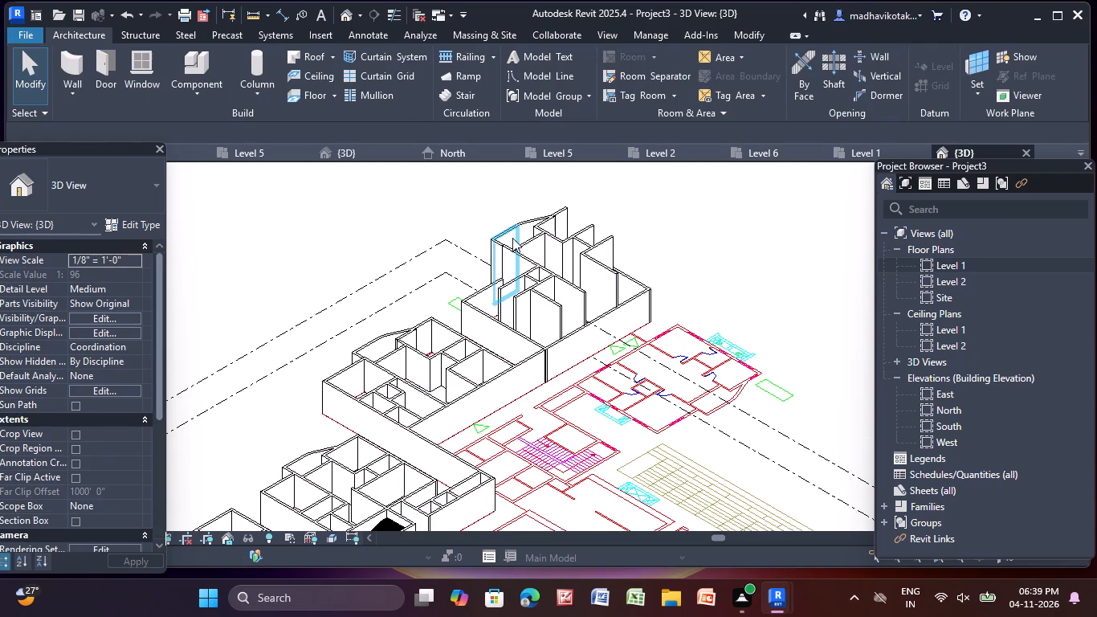
pyautogui.click(495, 257)
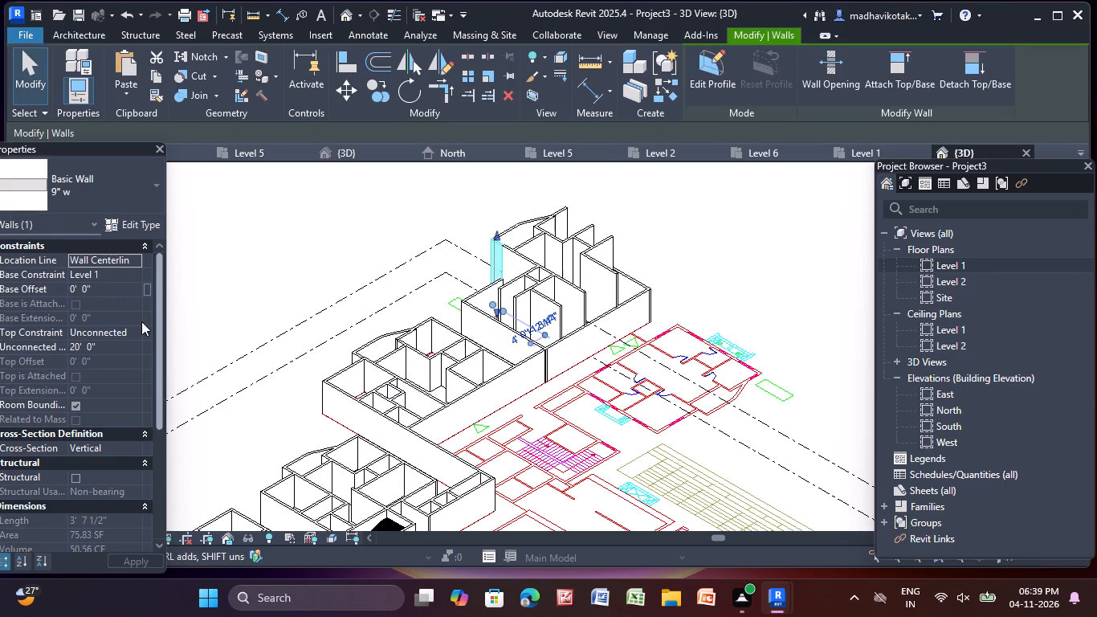
pyautogui.moveTo(136, 335); pyautogui.dragTo(135, 344)
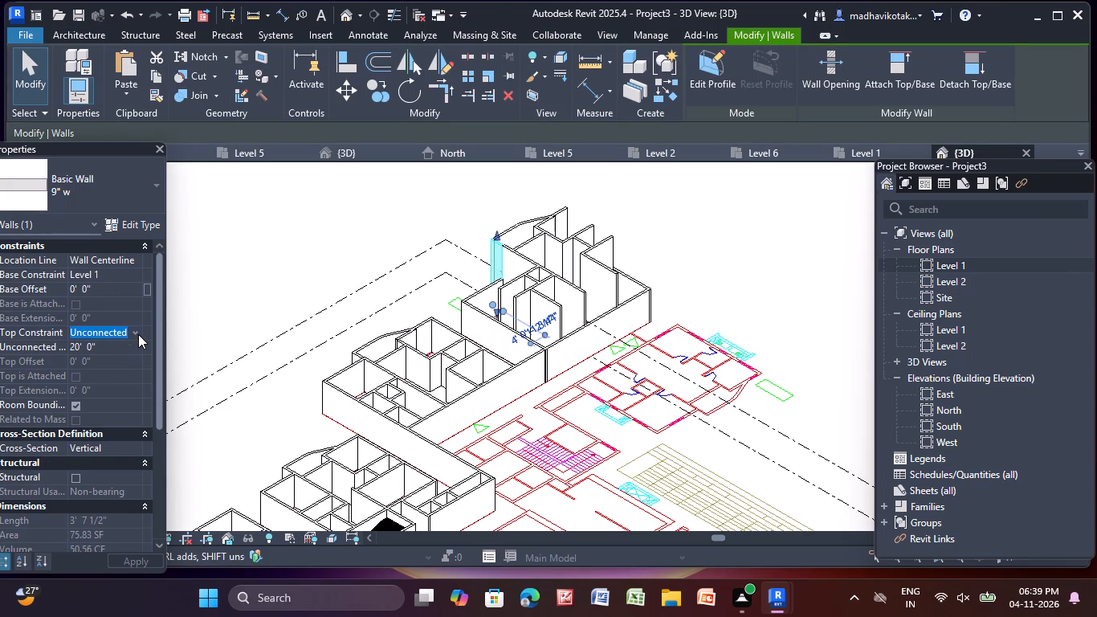
pyautogui.click(138, 331)
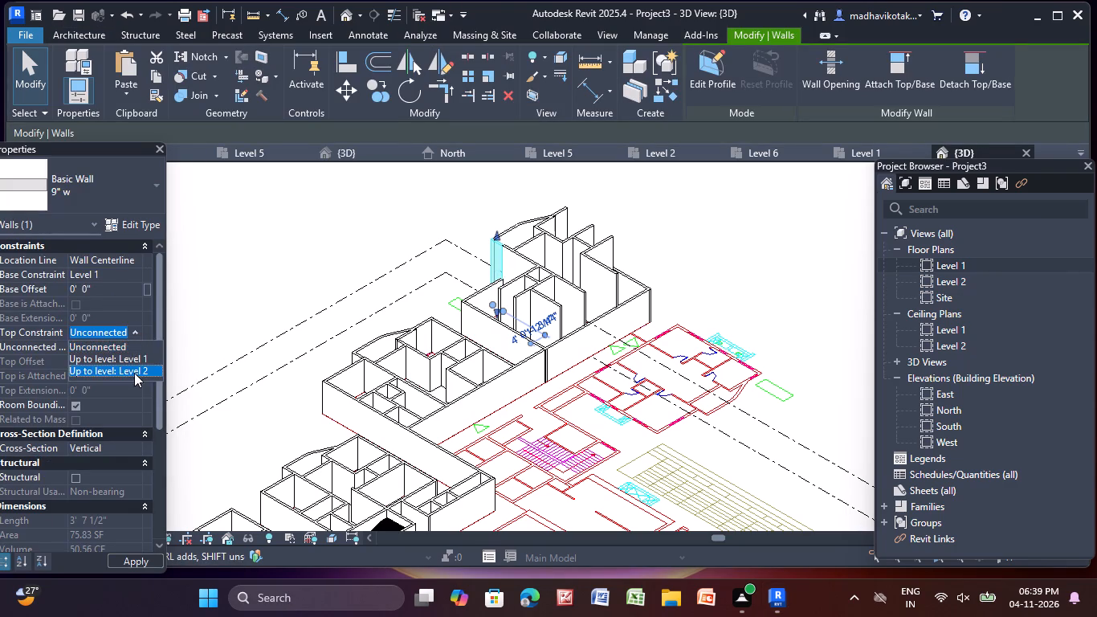
pyautogui.click(134, 373)
pyautogui.click(355, 267)
# Set the top constraint of the balcony's straight 9" w outer wall, about 8'-9" long, to Up to level: Level 2.
pyautogui.scroll(5, 489, 236)
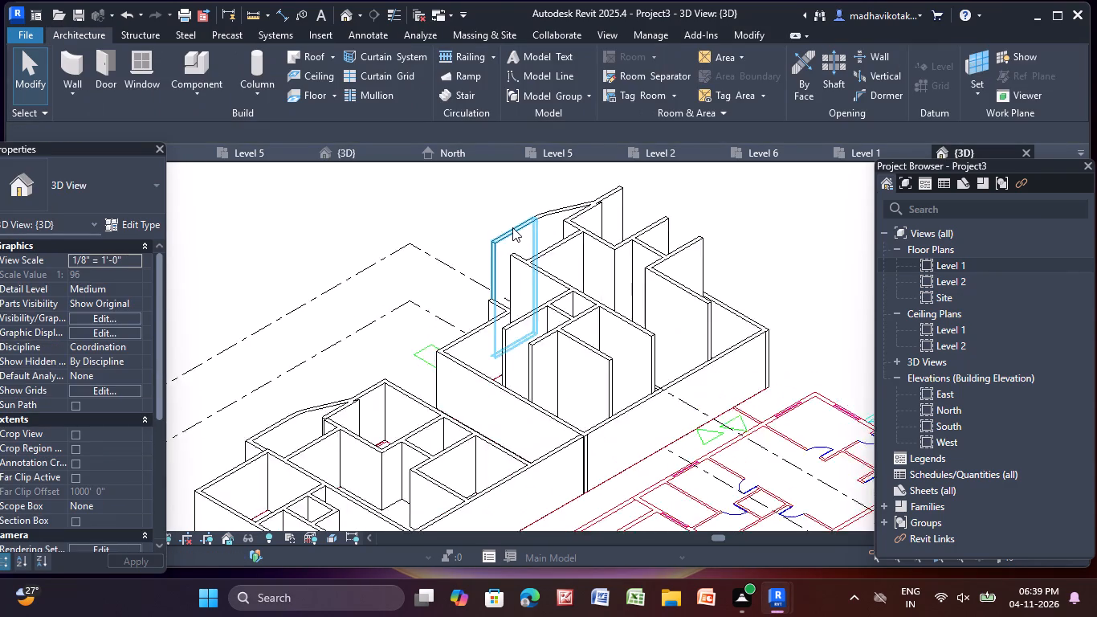
pyautogui.scroll(2, 512, 227)
pyautogui.click(495, 264)
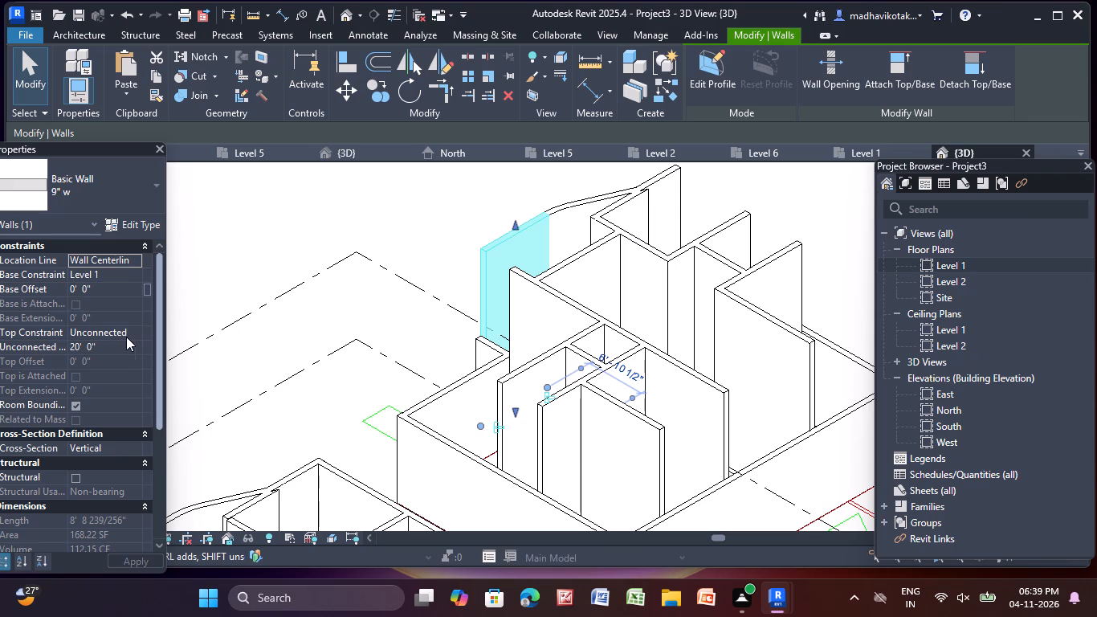
pyautogui.click(135, 337)
pyautogui.click(128, 368)
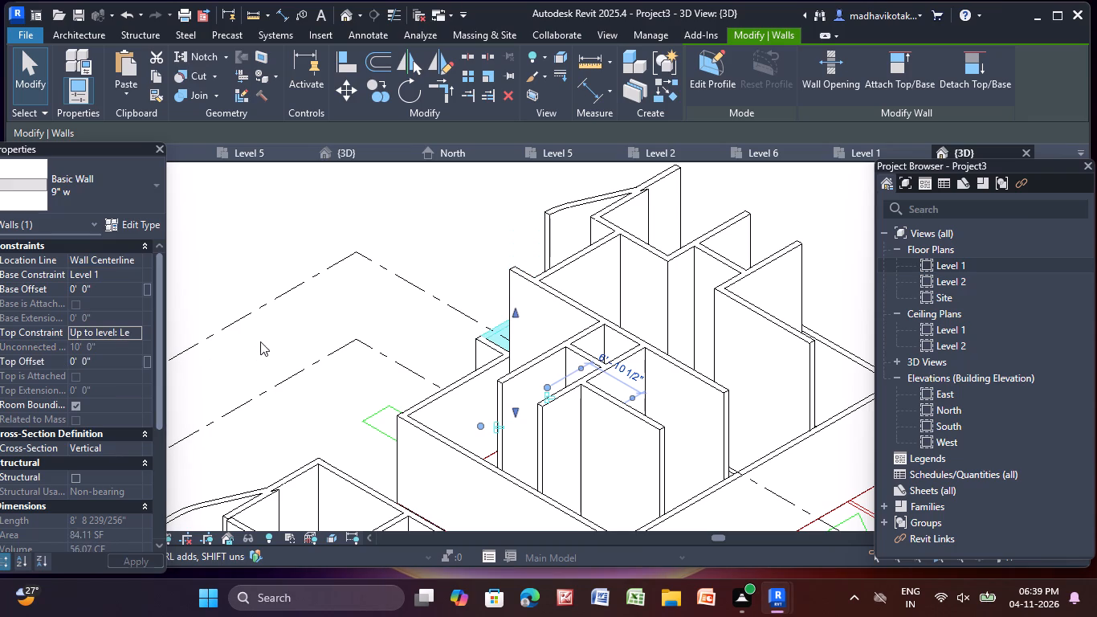
# Set the top constraint of the 29'-0" long 4.5" p partition running through the flat to Up to level: Level 2.
pyautogui.click(311, 317)
pyautogui.click(550, 298)
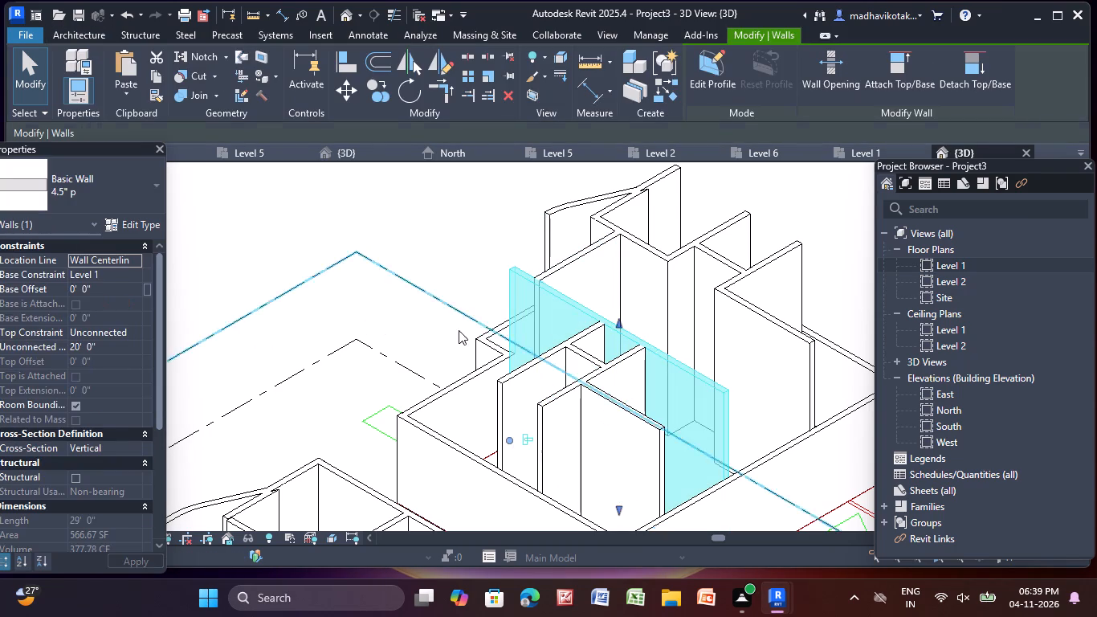
pyautogui.click(136, 335)
pyautogui.click(128, 366)
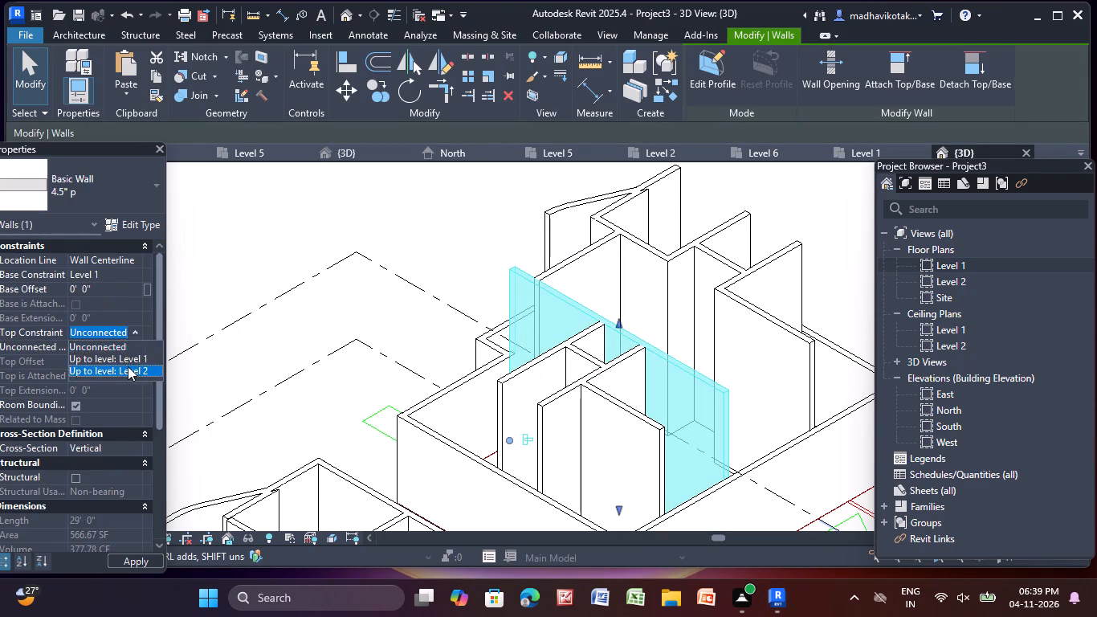
pyautogui.click(415, 257)
# Set the top constraint of the 4.5" p cross partition, about 11'-4 1/2" long, to Up to level: Level 2.
pyautogui.click(568, 268)
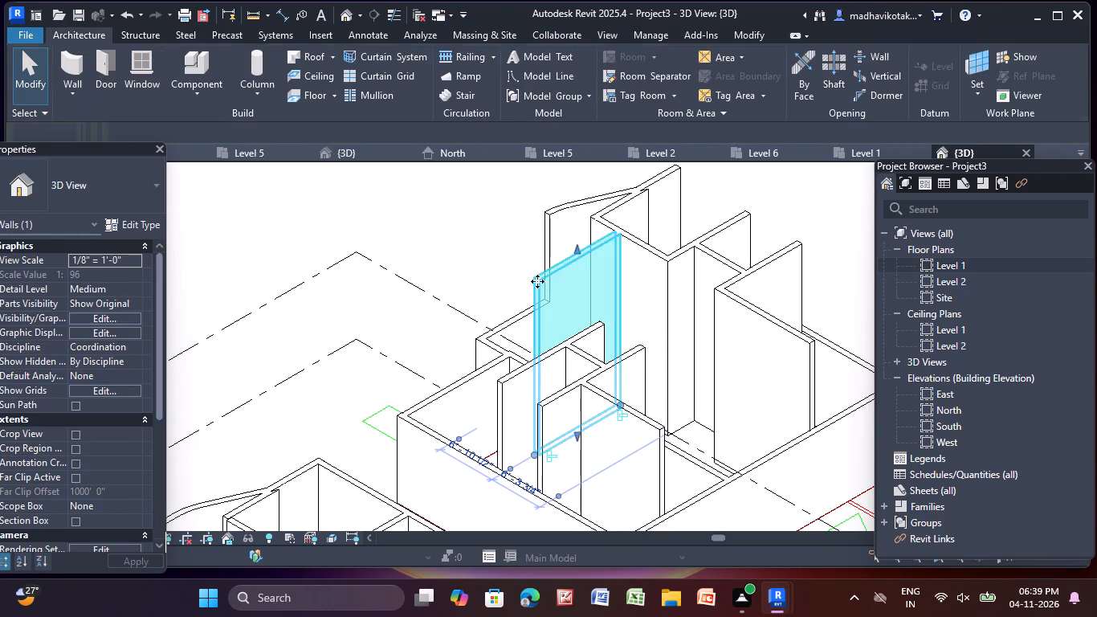
pyautogui.moveTo(135, 331); pyautogui.dragTo(128, 354)
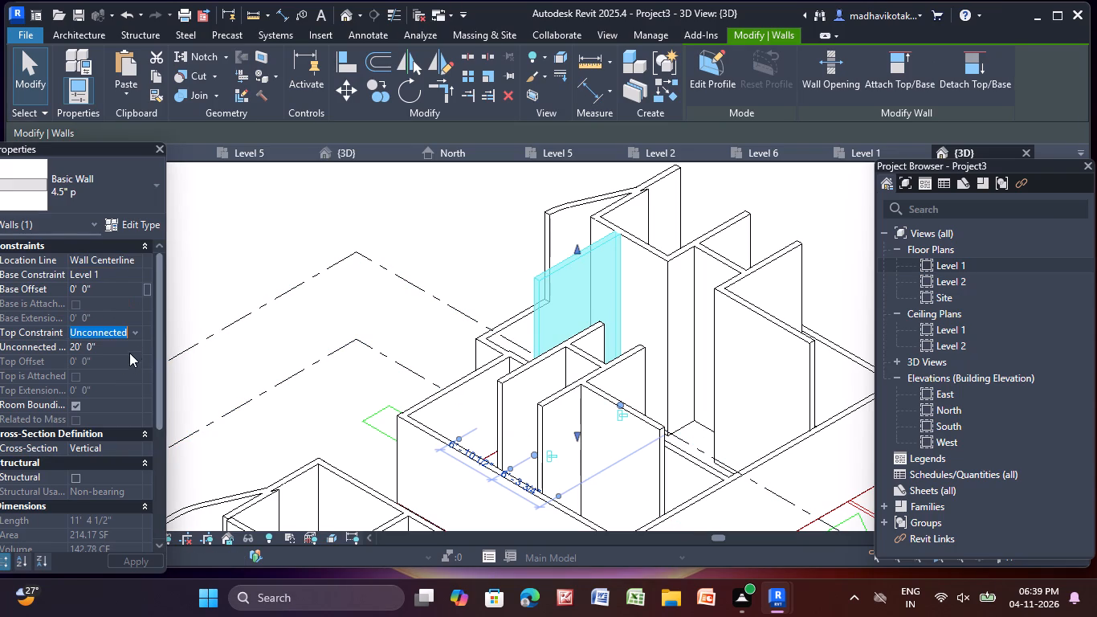
pyautogui.click(137, 334)
pyautogui.click(126, 369)
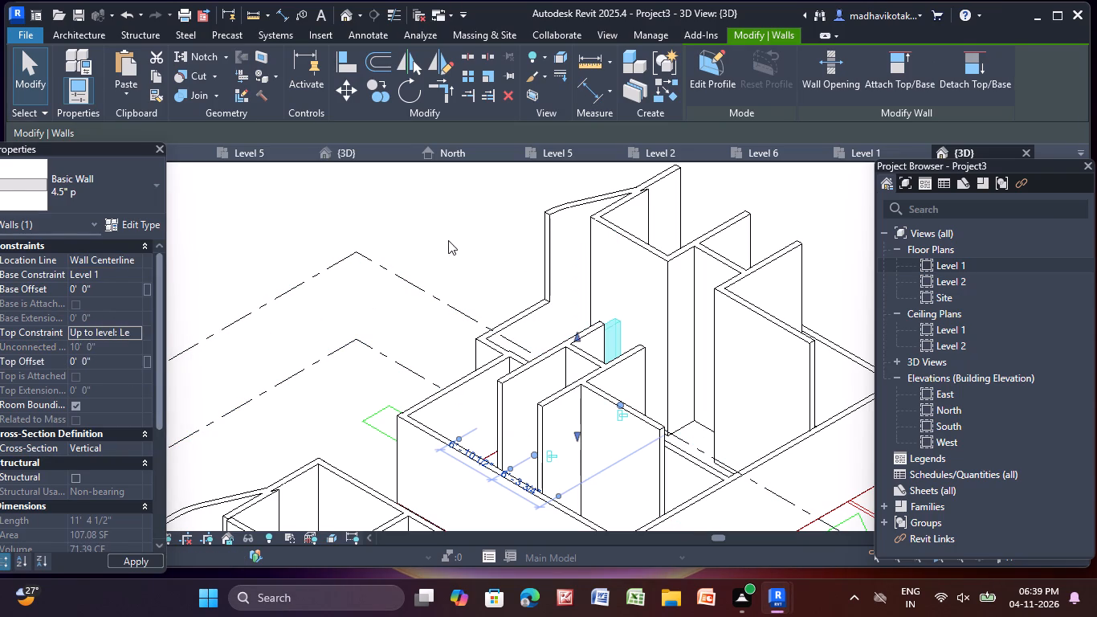
pyautogui.click(448, 240)
# Set the top constraint of the 4.5" p partition about 9'-7 1/4" long behind the flat's cross partition to Up to level: Level 2.
pyautogui.click(609, 256)
pyautogui.scroll(-4, 525, 277)
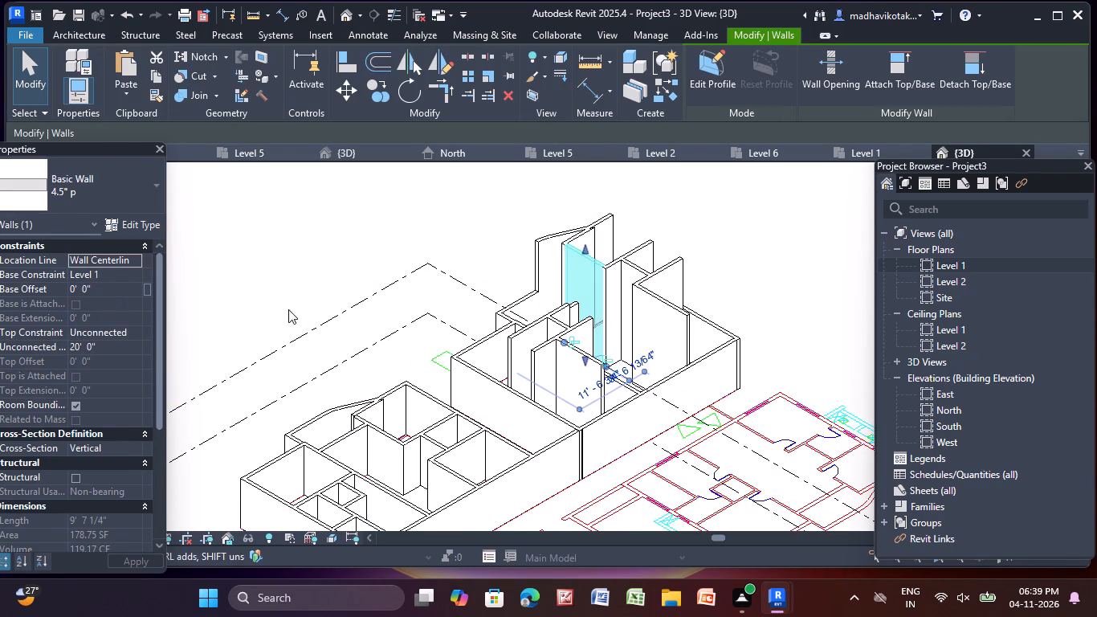
pyautogui.click(140, 331)
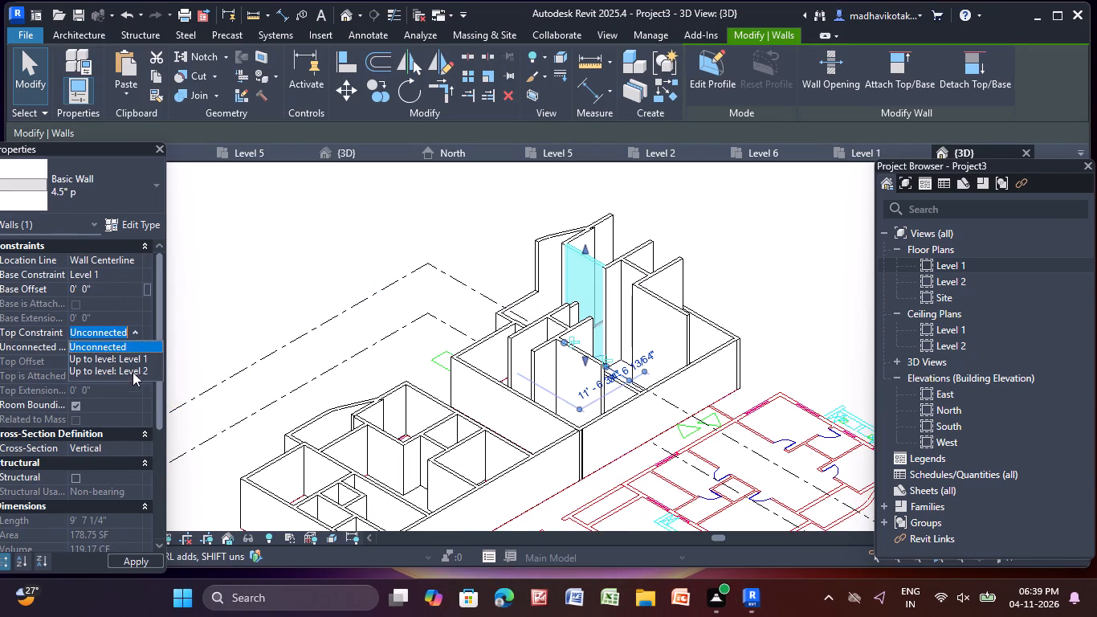
pyautogui.click(135, 371)
pyautogui.click(292, 293)
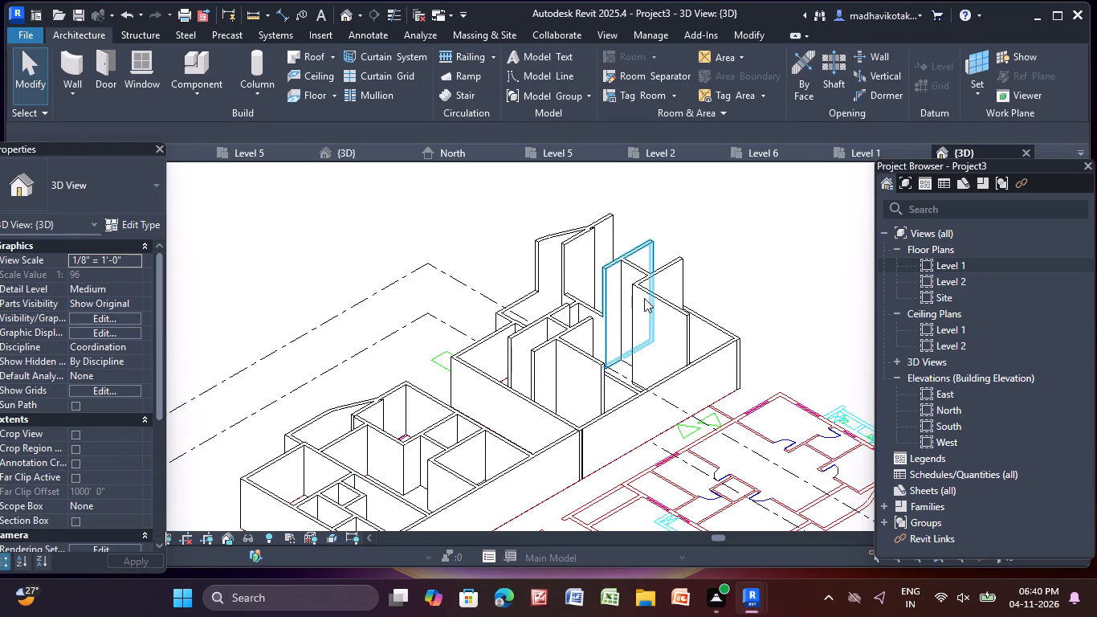
# Set the top constraint of the 4.5" p partition just inside the balcony's slanted wall, about 6'-9" long, to Up to level: Level 2.
pyautogui.scroll(-2, 659, 318)
pyautogui.moveTo(660, 331); pyautogui.dragTo(385, 246, button='middle')
pyautogui.moveTo(385, 245); pyautogui.dragTo(409, 280, button='middle')
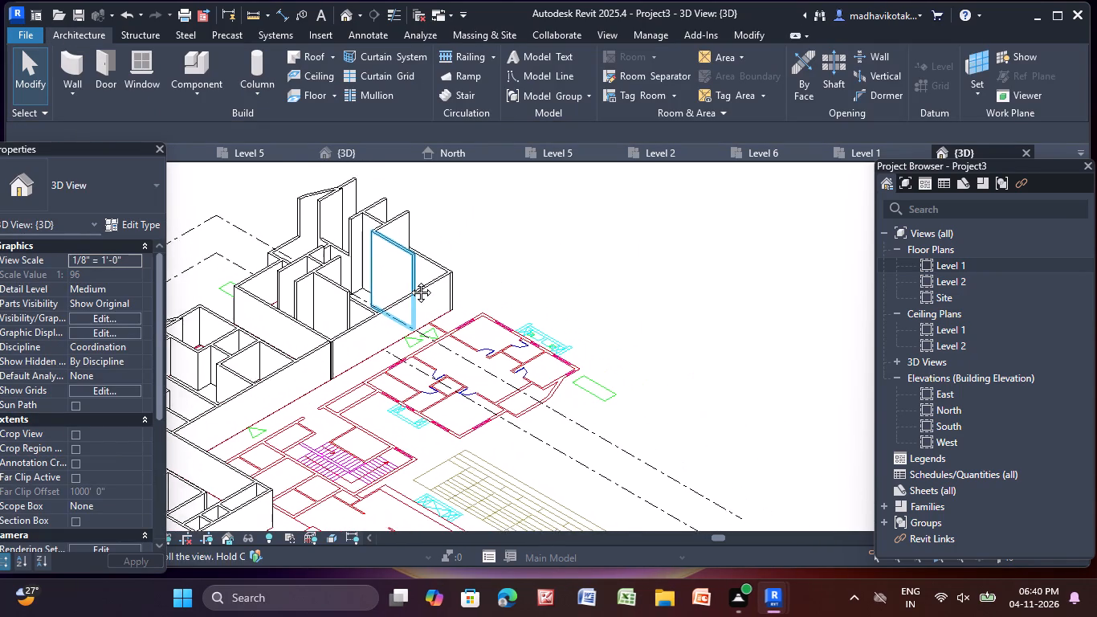
pyautogui.moveTo(409, 280); pyautogui.dragTo(470, 297, button='middle')
pyautogui.click(409, 239)
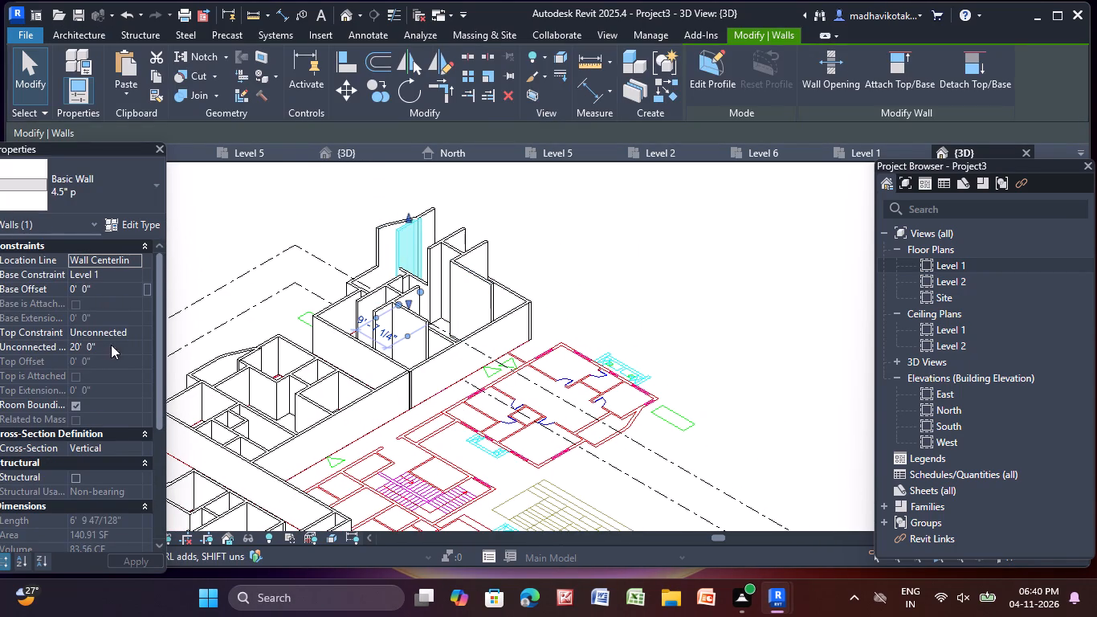
pyautogui.click(135, 330)
pyautogui.click(135, 366)
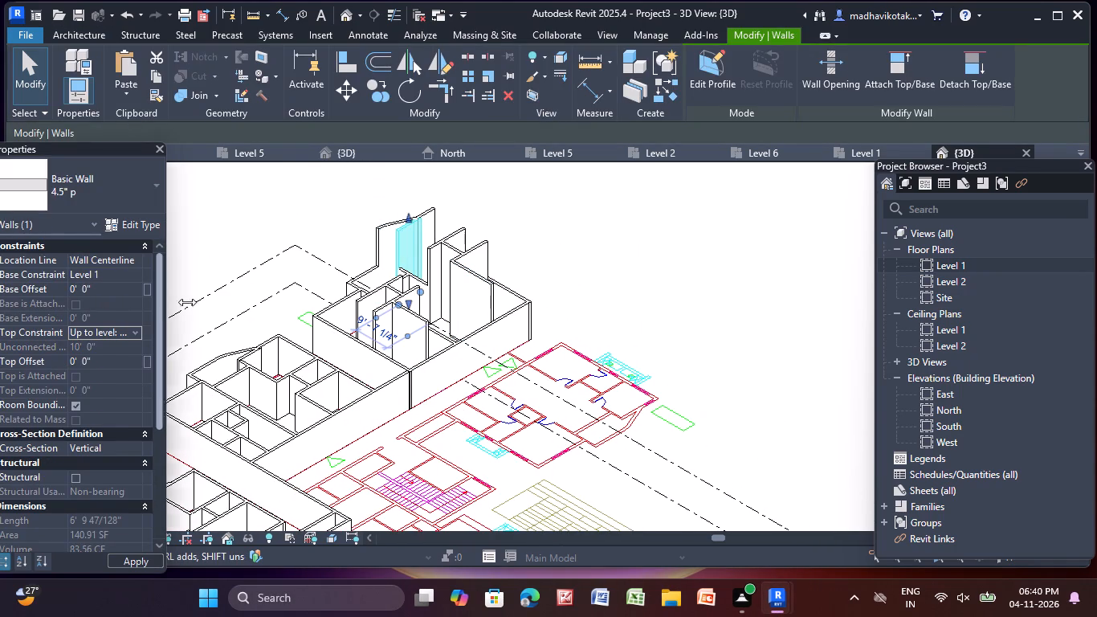
pyautogui.click(236, 244)
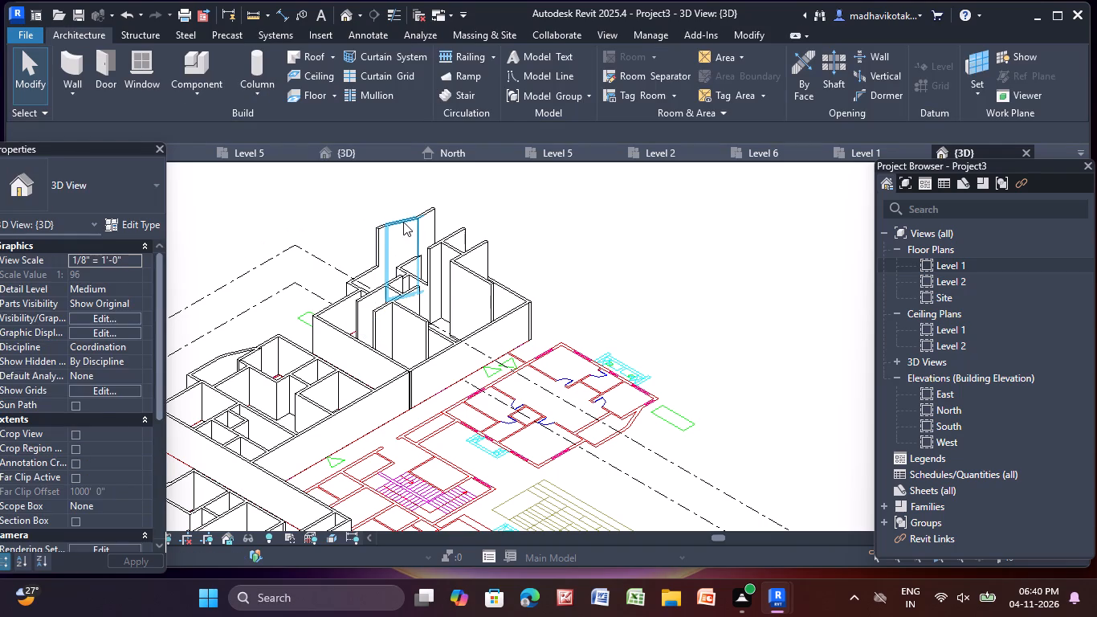
# Set the top constraint of the balcony's slanted 9" w outer wall, about 7'-10" long, to Up to level: Level 2.
pyautogui.click(403, 222)
pyautogui.click(134, 333)
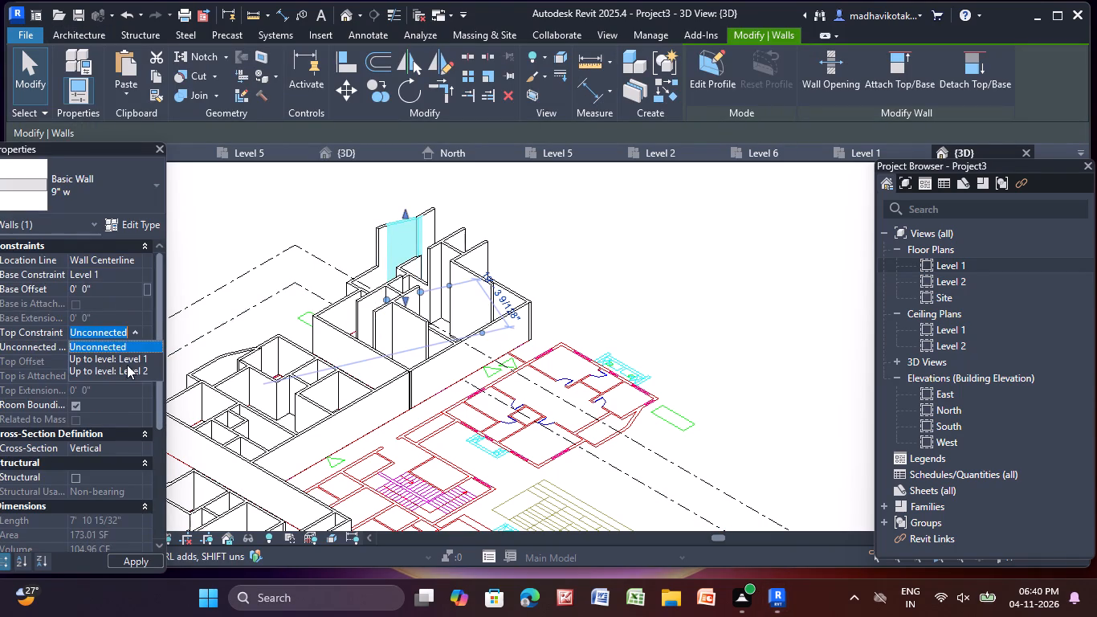
pyautogui.click(128, 370)
pyautogui.click(233, 239)
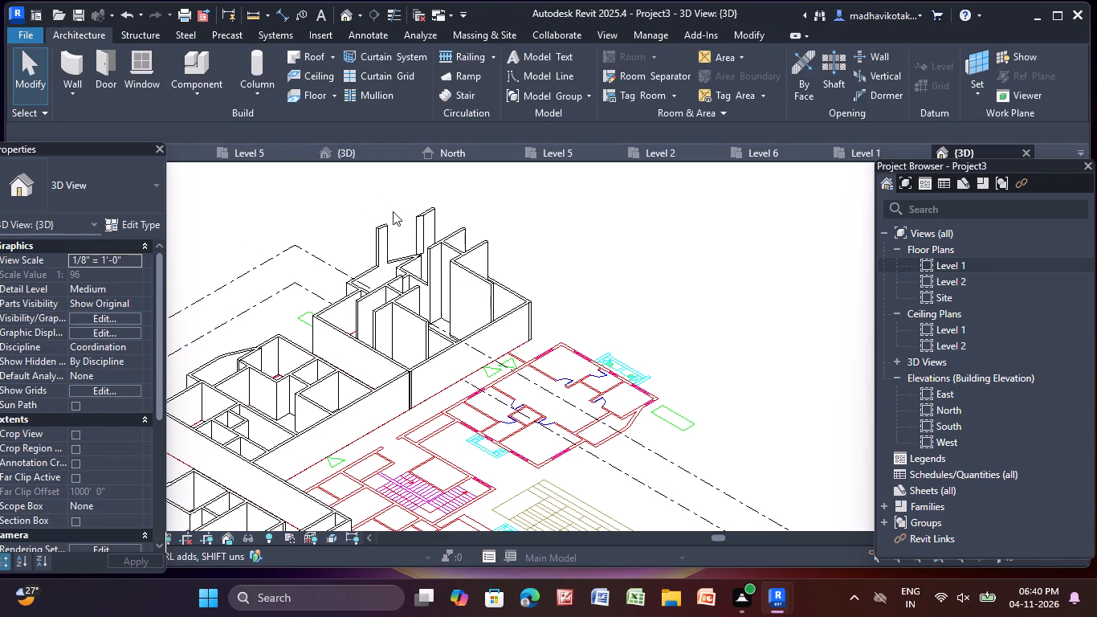
# Set the top constraint of the short 9" w wall piece, about 2'-5" long, beside the slanted balcony wall to Up to level: Level 2.
pyautogui.click(381, 233)
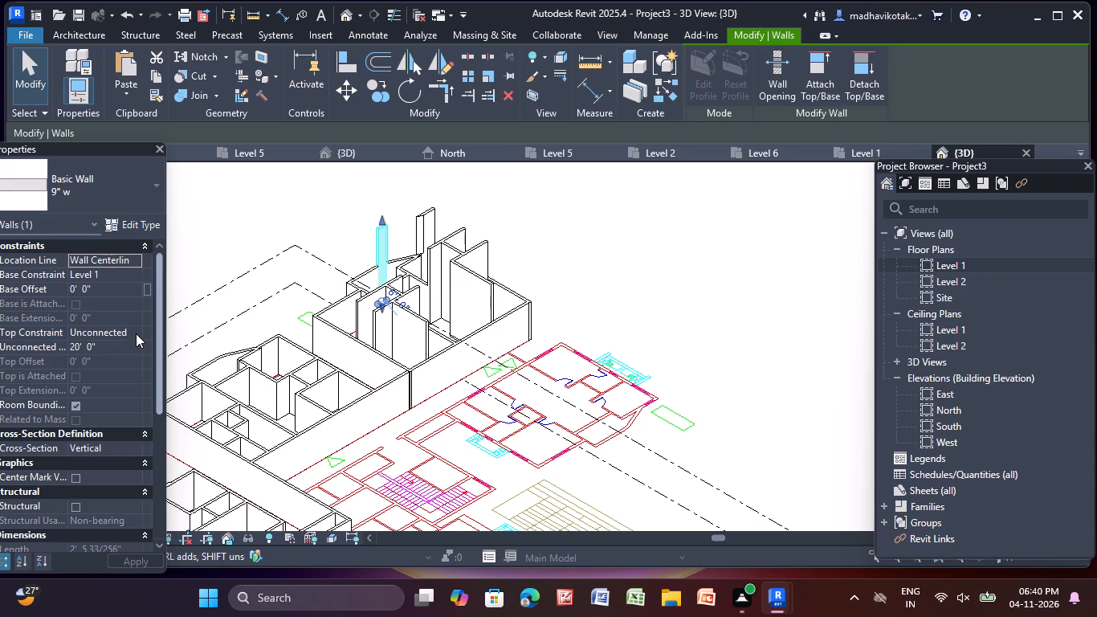
pyautogui.click(137, 333)
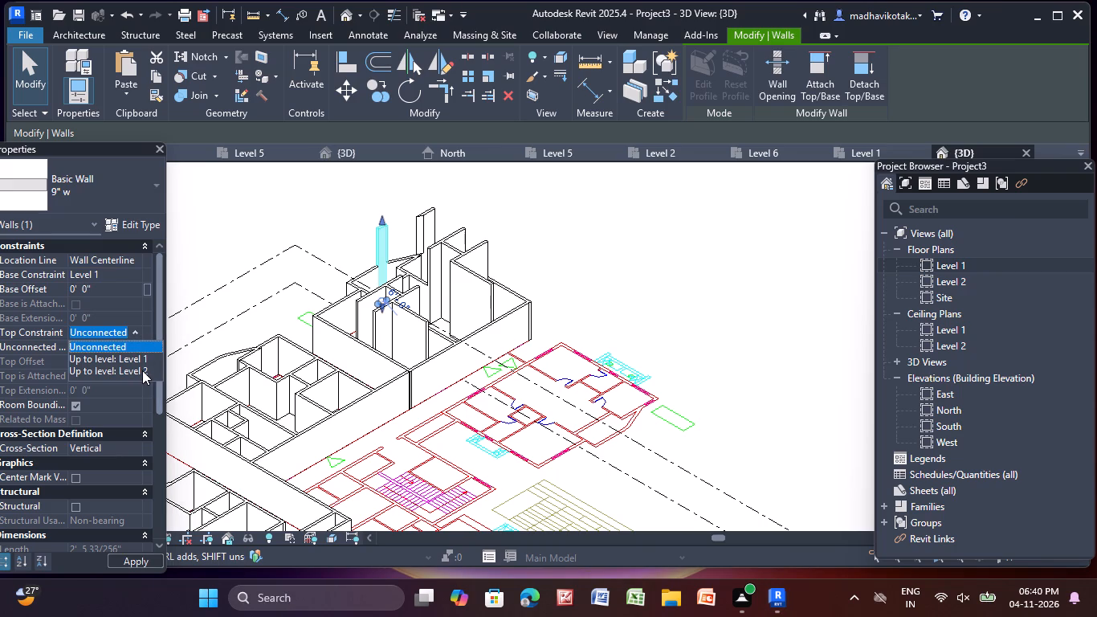
pyautogui.click(144, 369)
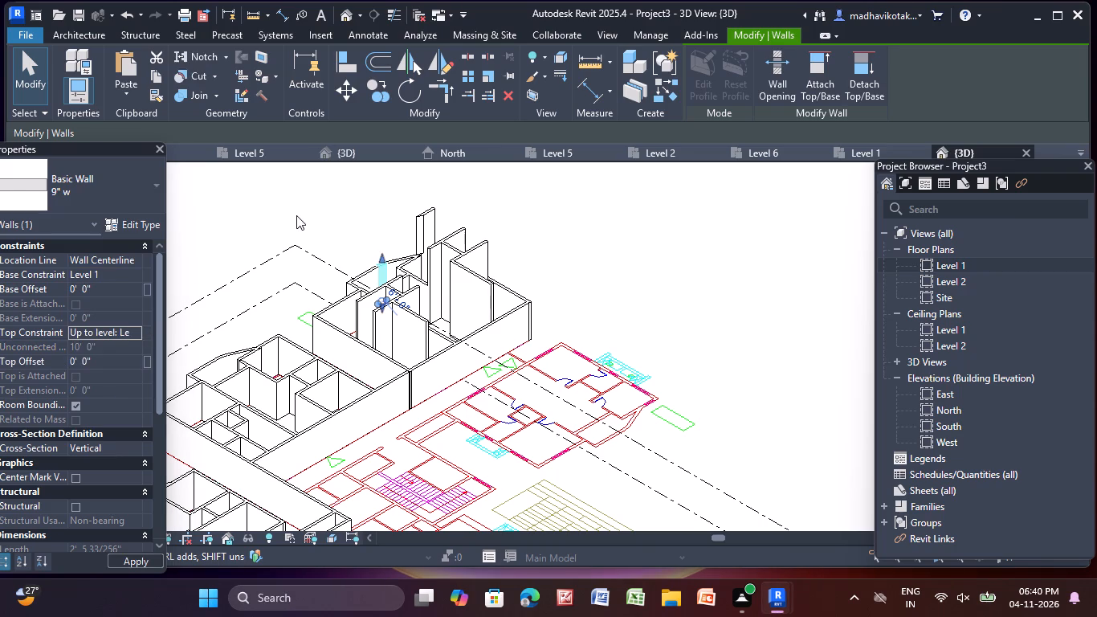
pyautogui.click(297, 215)
# Set the top constraint of the 9" w wall about 4'-11" long at the slanted wall's other end to Up to level: Level 2.
pyautogui.click(426, 222)
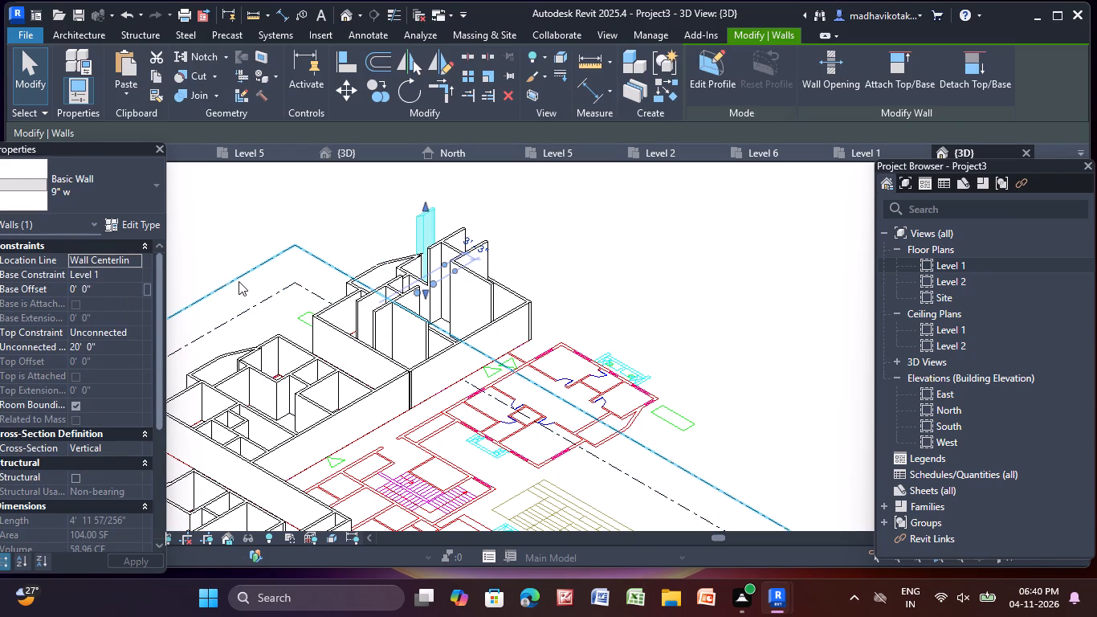
pyautogui.click(128, 333)
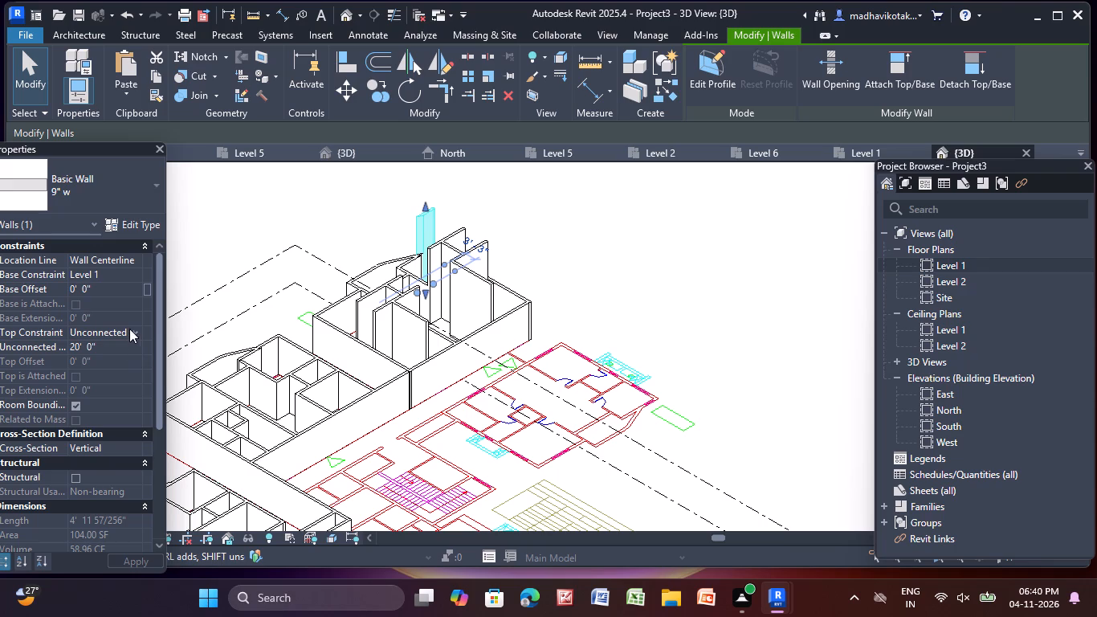
pyautogui.click(137, 331)
pyautogui.click(134, 371)
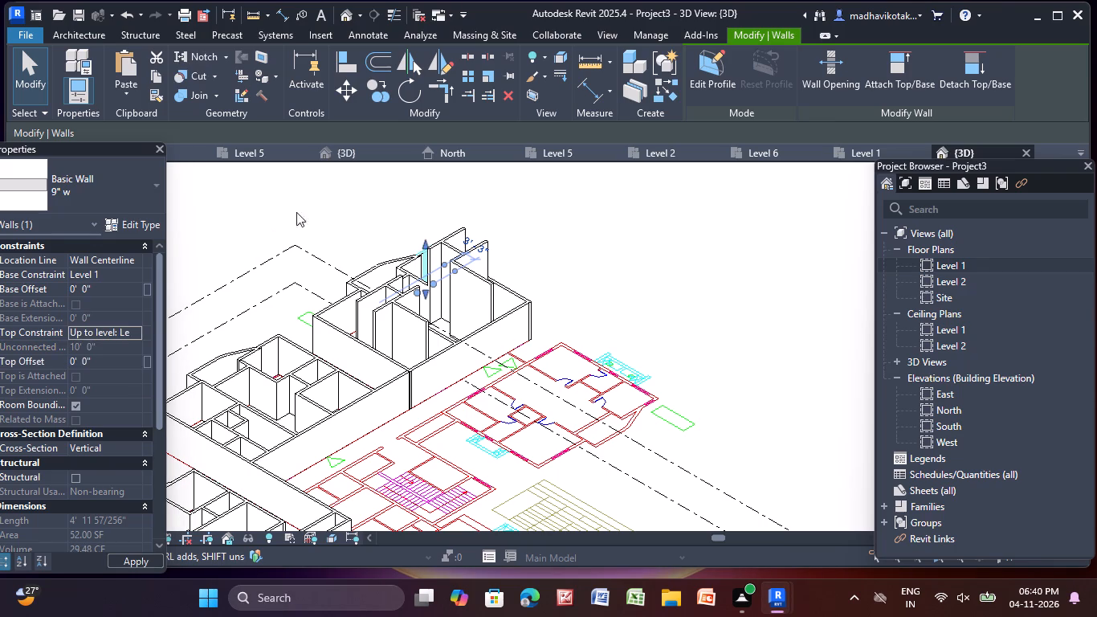
pyautogui.click(325, 203)
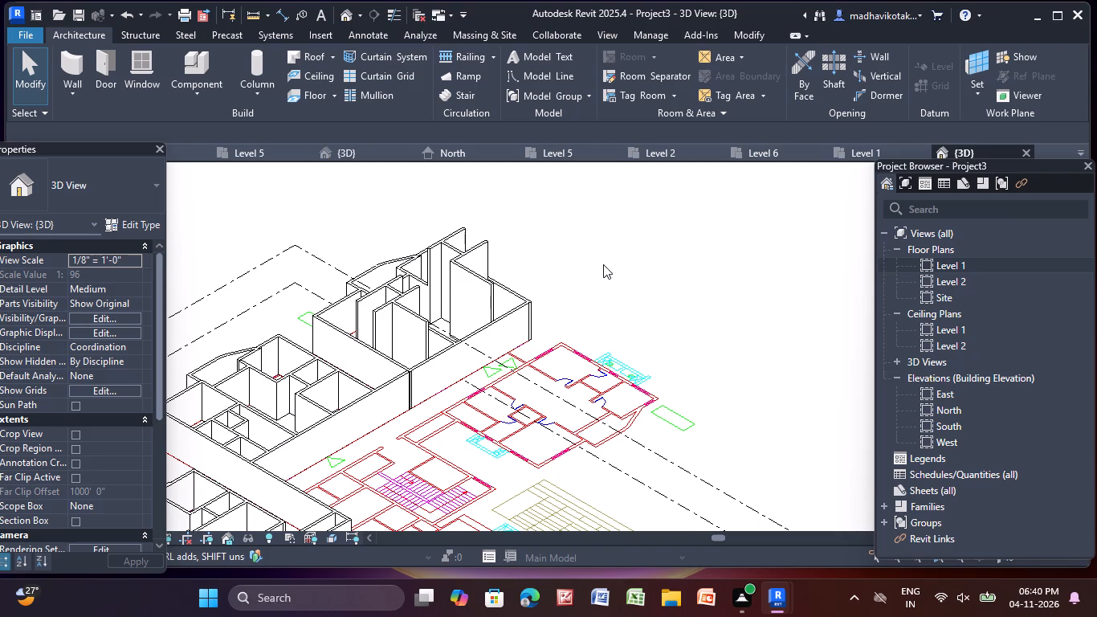
# Set the top constraint of the 12'-7" long 4.5" p partition of the flat's corner room to Up to level: Level 2.
pyautogui.click(463, 287)
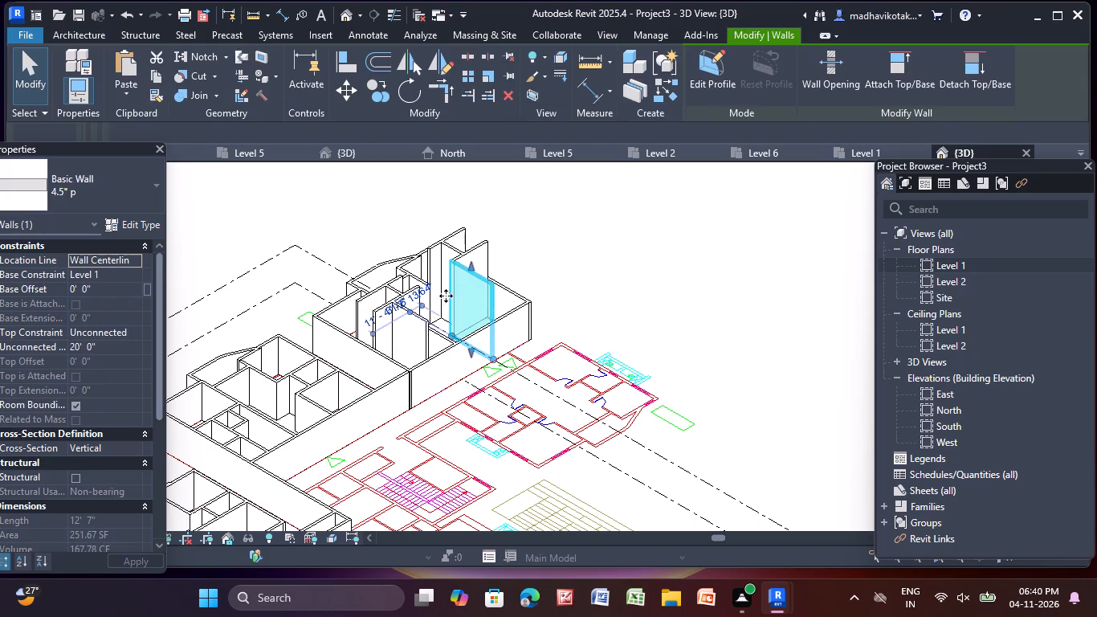
pyautogui.moveTo(134, 329); pyautogui.dragTo(128, 341)
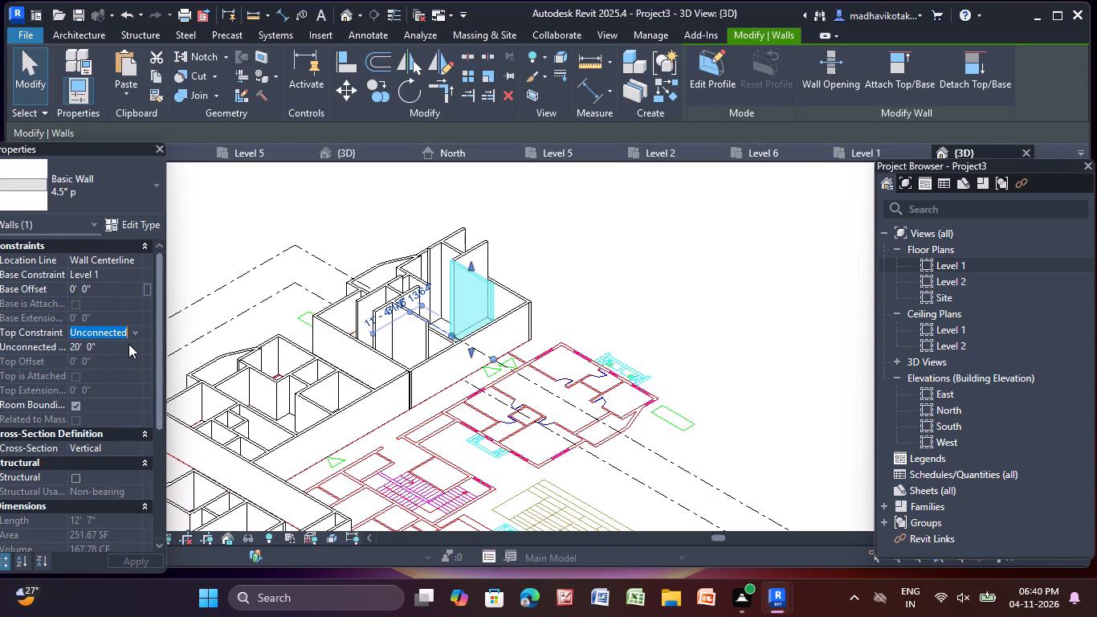
pyautogui.click(135, 335)
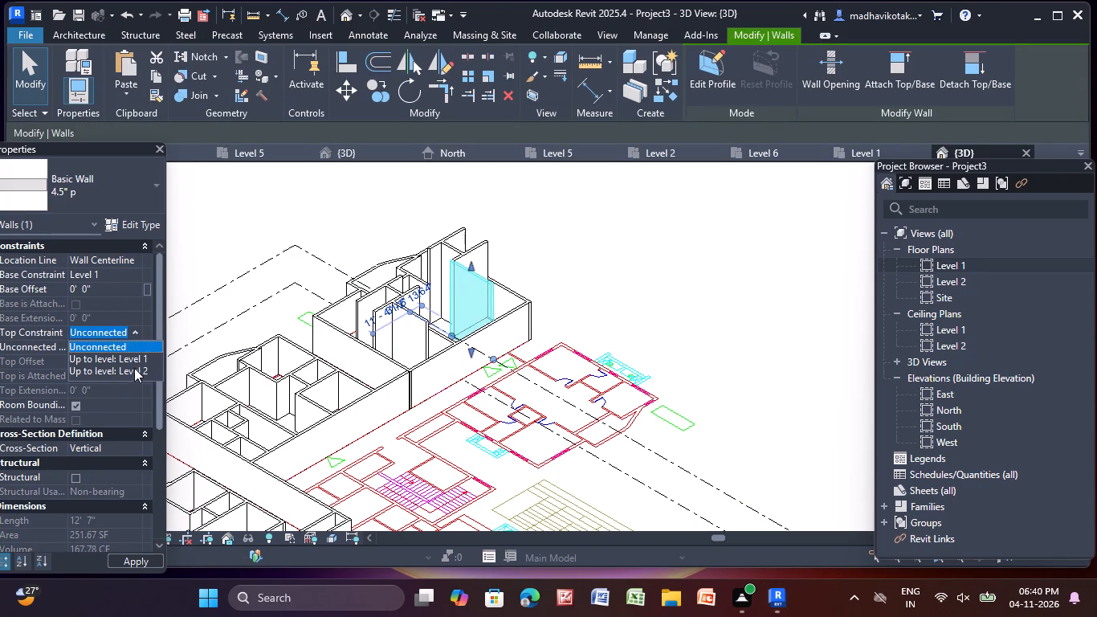
pyautogui.click(134, 368)
pyautogui.click(282, 214)
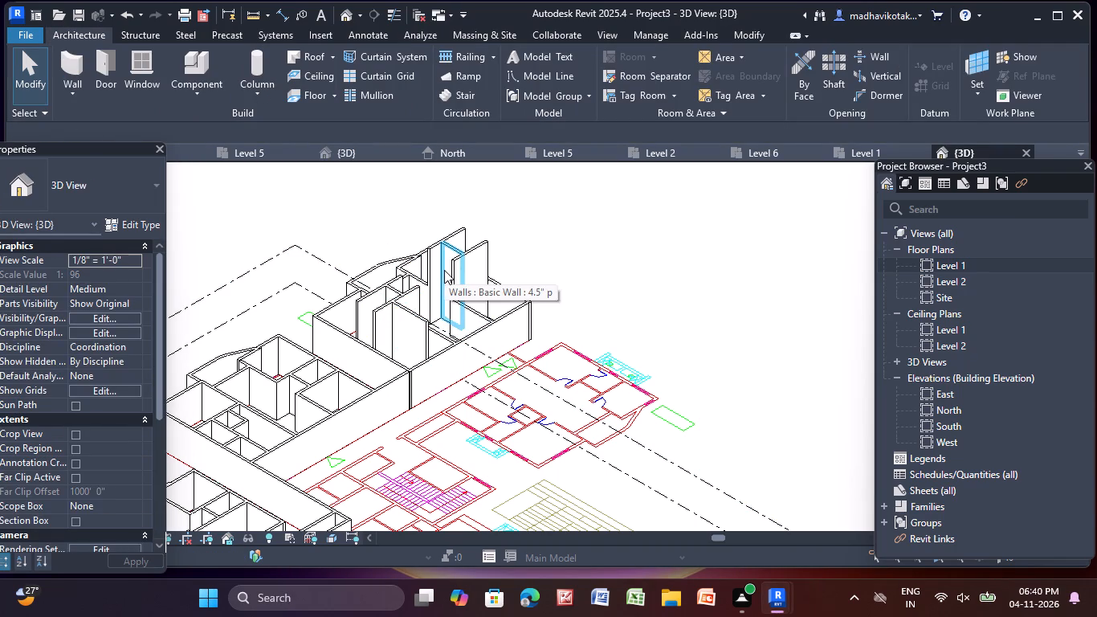
# Set the top constraint of the corner room's other 4.5" p partition, about 10'-11 1/4" long, to Up to level: Level 2.
pyautogui.click(470, 274)
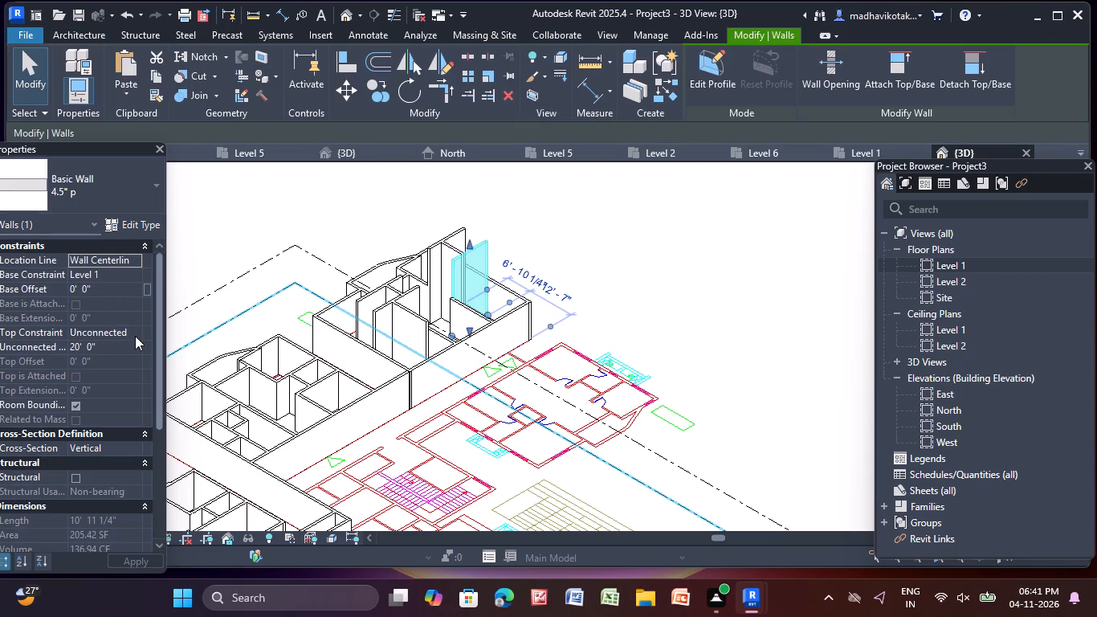
pyautogui.click(137, 336)
pyautogui.click(134, 372)
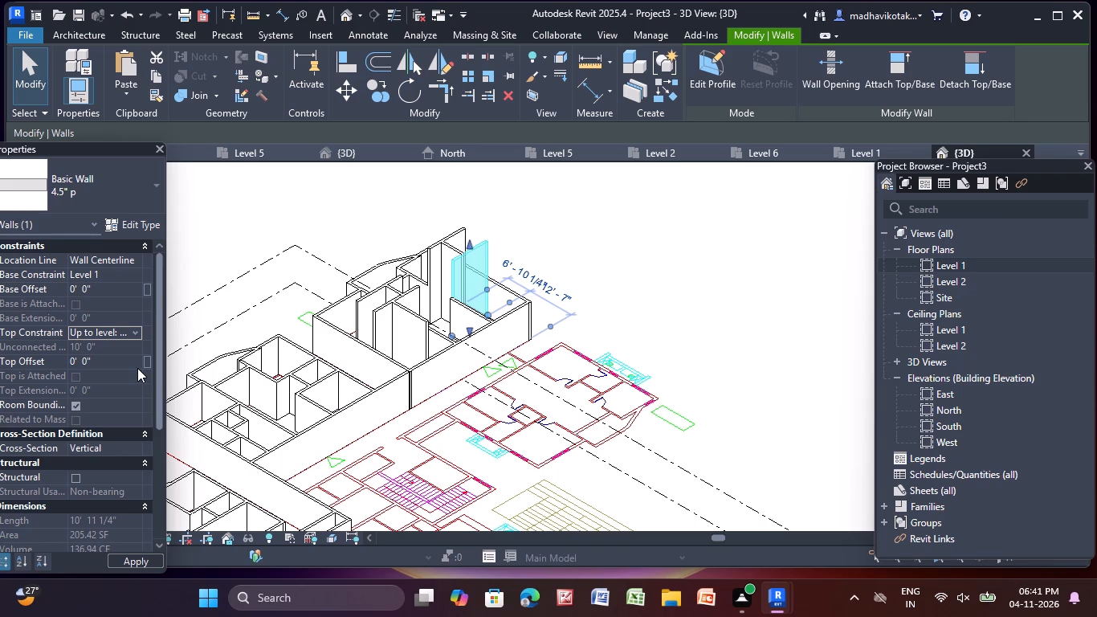
pyautogui.click(504, 206)
# Set the top constraint of the 4.5" p partition about 6'-10 1/4" long, next to the corner room, to Up to level: Level 2.
pyautogui.scroll(2, 448, 268)
pyautogui.click(450, 261)
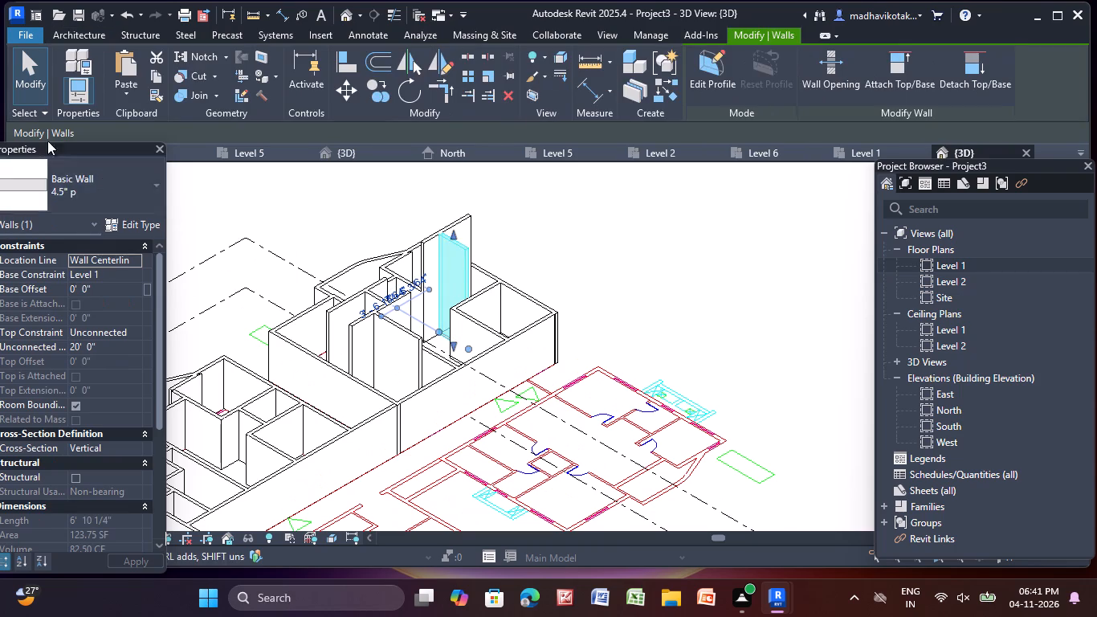
pyautogui.click(137, 332)
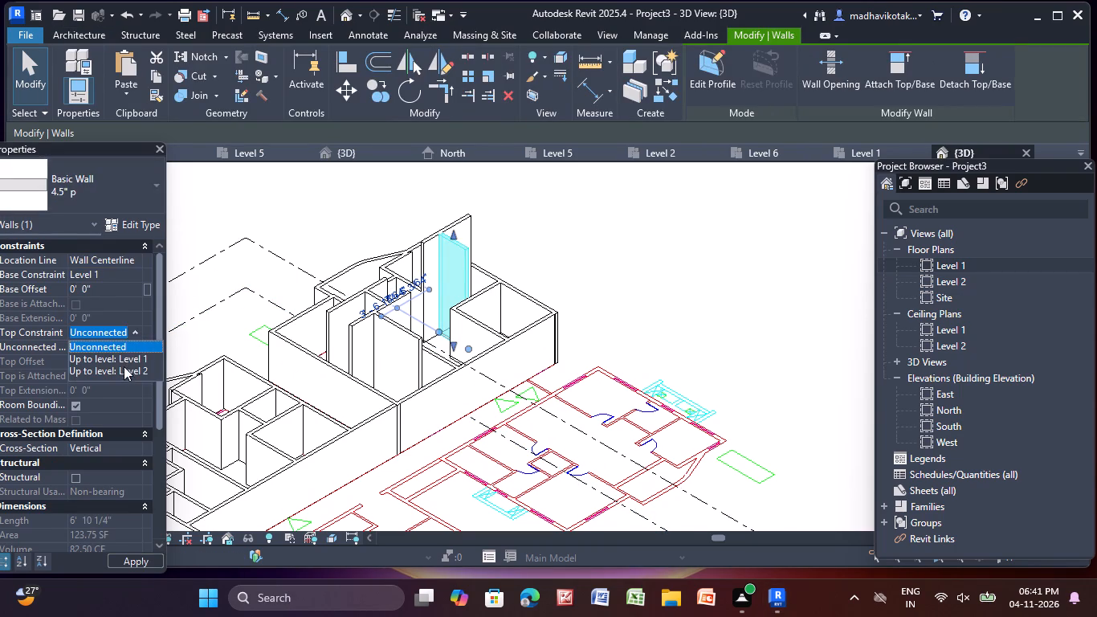
pyautogui.click(124, 370)
pyautogui.click(370, 198)
# Set the top constraint of the remaining over-height 4.5" p partition, about 10'-11 1/4" long, to Up to level: Level 2.
pyautogui.click(446, 251)
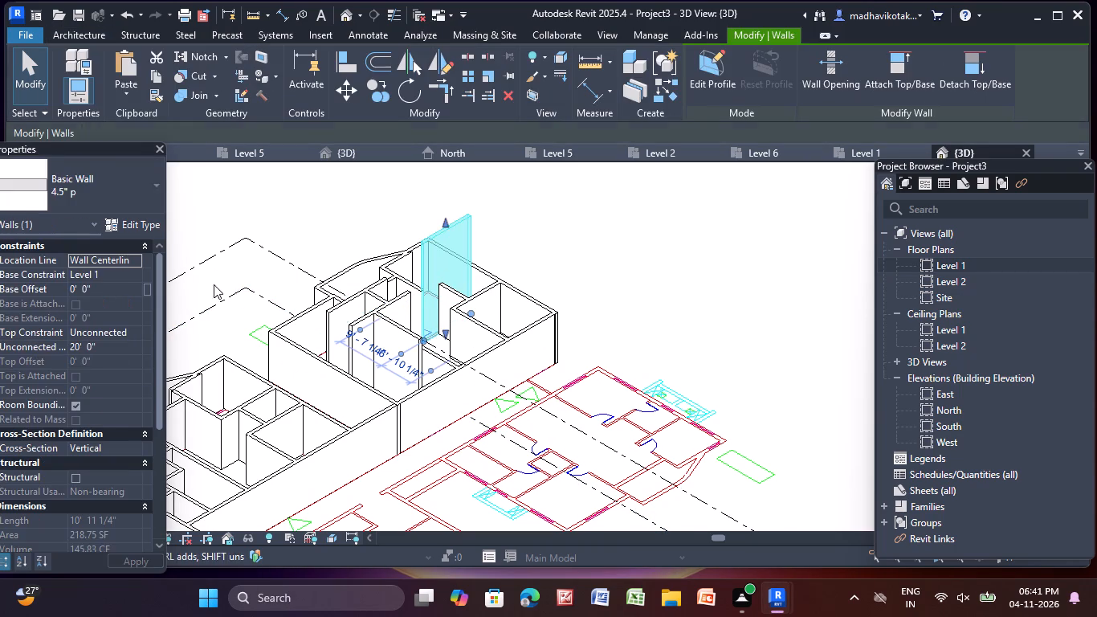
pyautogui.click(136, 335)
pyautogui.click(143, 368)
pyautogui.click(396, 198)
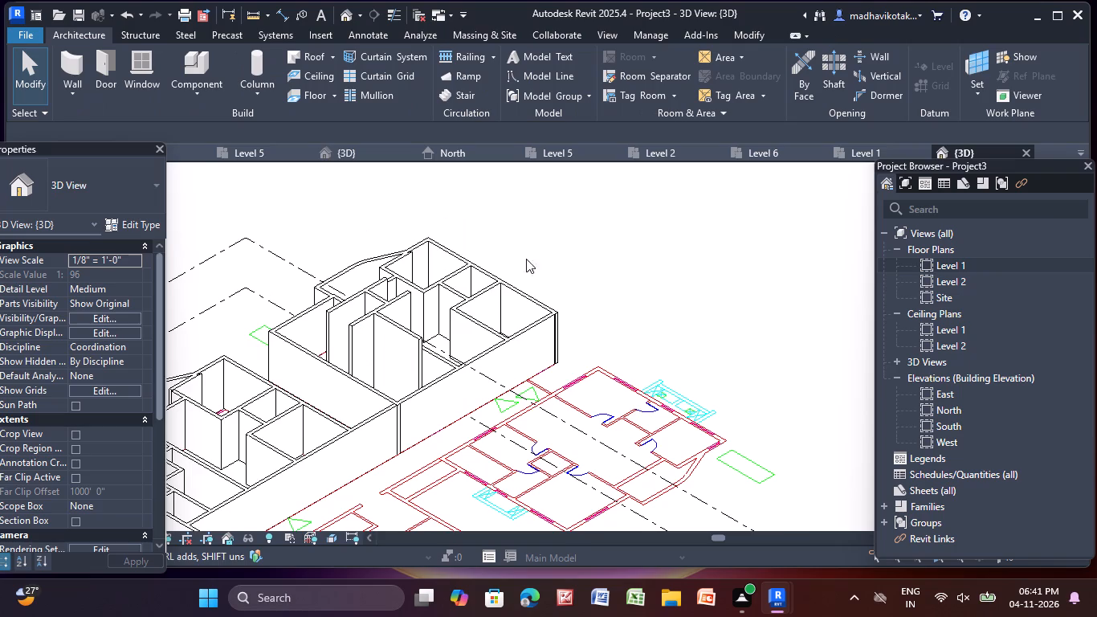
# Set the top constraint of the 4.5" p partition about 14'-2 3/4" long, near the flat's straight balcony wall, to Up to level: Level 2.
pyautogui.scroll(-2, 539, 268)
pyautogui.moveTo(539, 272); pyautogui.dragTo(622, 252, button='middle')
pyautogui.scroll(6, 493, 281)
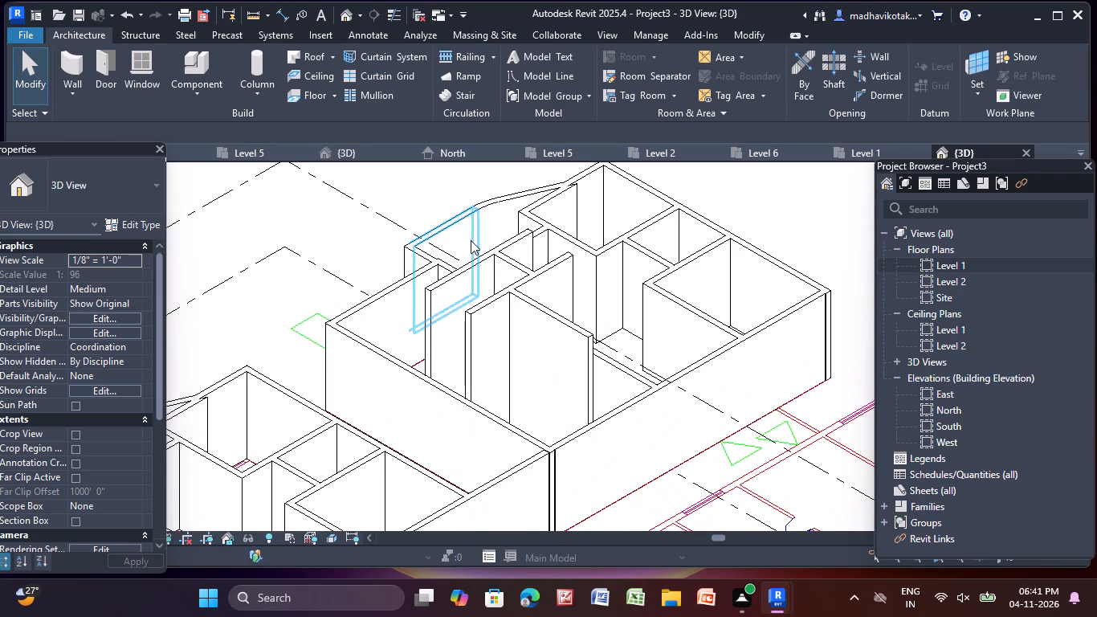
pyautogui.click(486, 223)
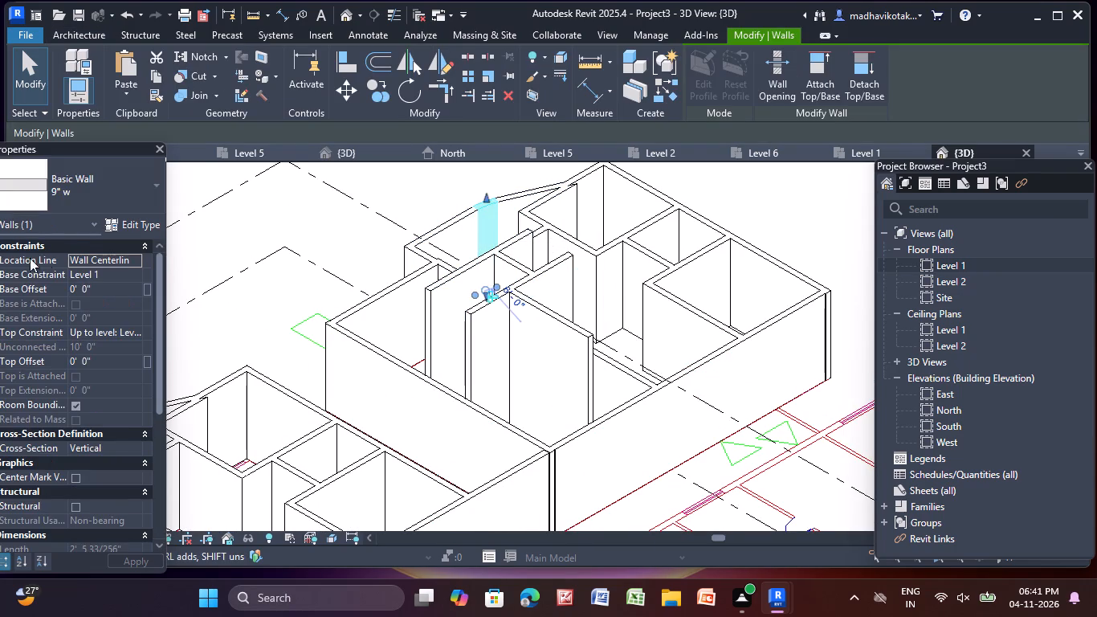
pyautogui.click(353, 253)
pyautogui.click(461, 274)
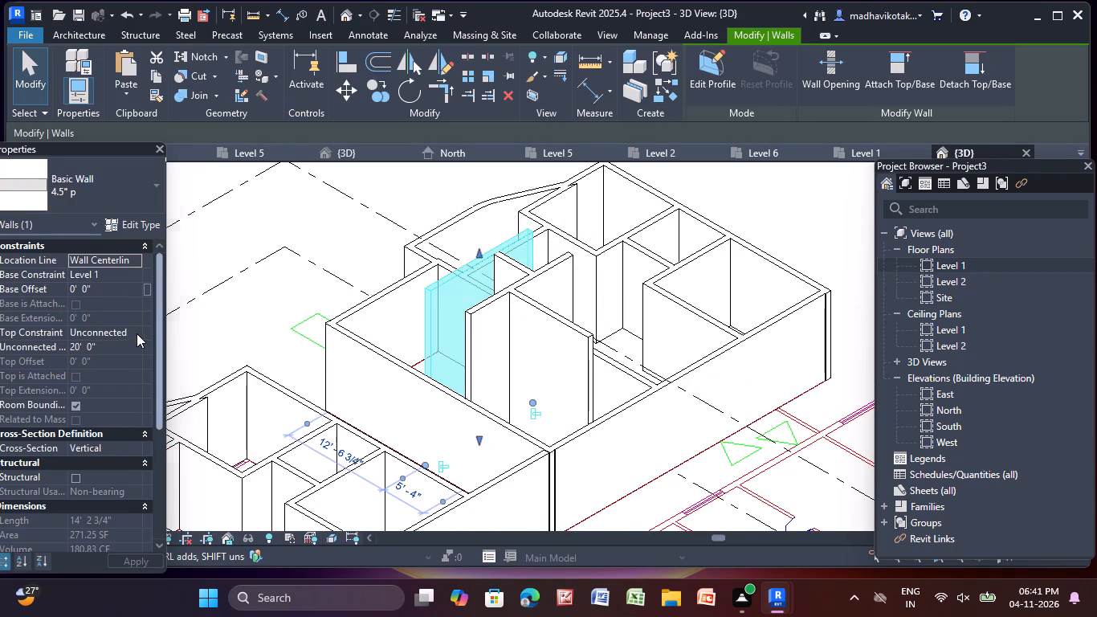
pyautogui.click(137, 333)
pyautogui.click(121, 374)
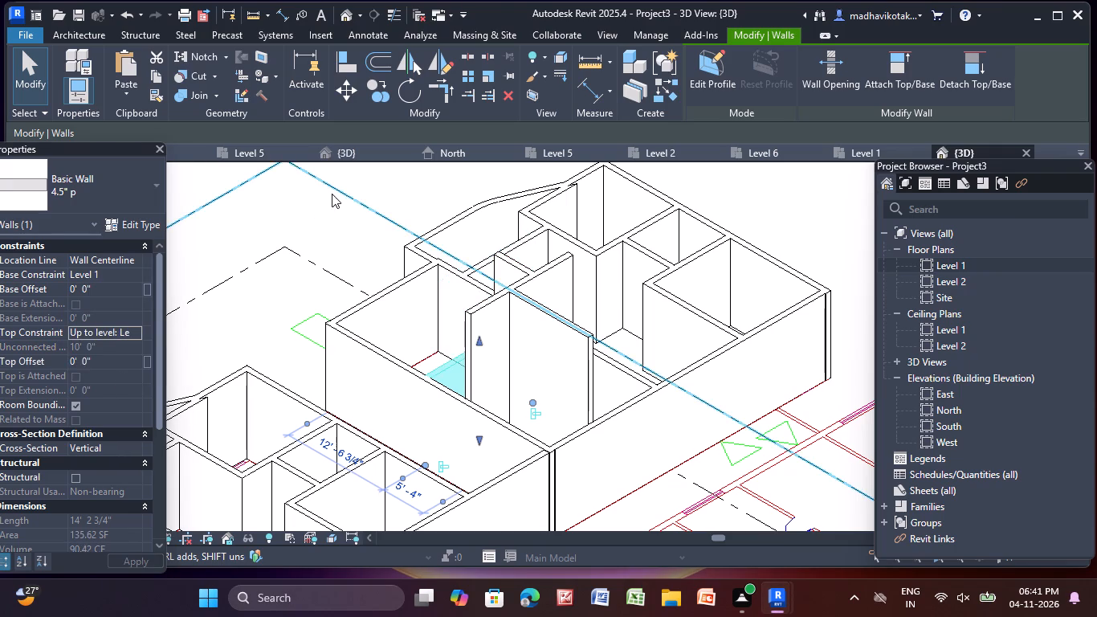
# Set the top constraint of the 4.5" p partition about 11'-1 1/4" long, between kitchen and utility, to Up to level: Level 2.
pyautogui.click(332, 194)
pyautogui.click(425, 197)
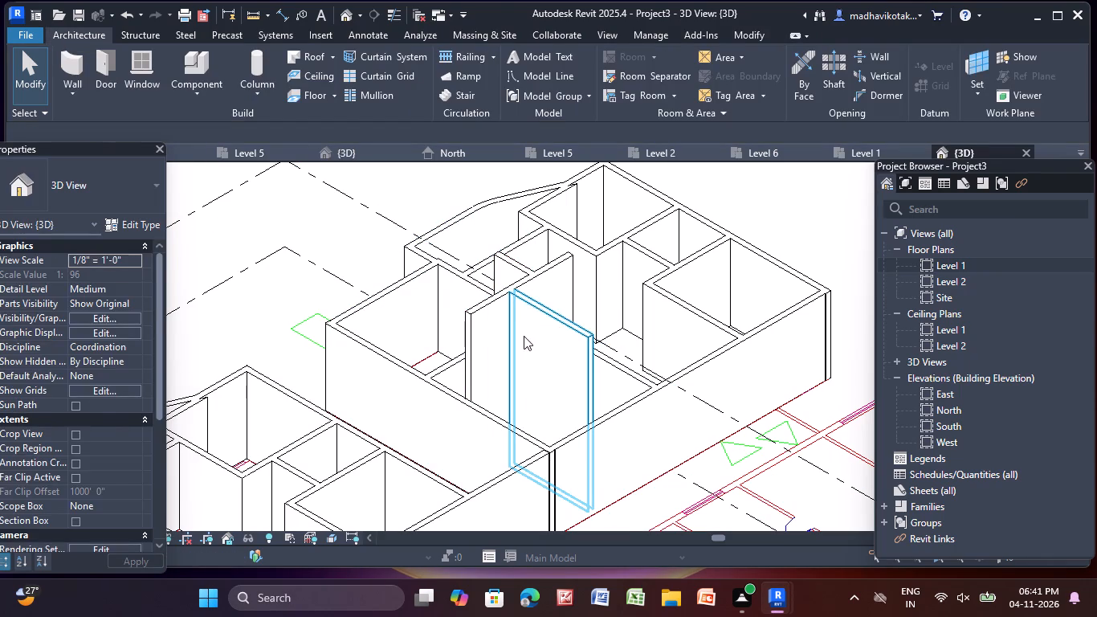
pyautogui.click(523, 336)
pyautogui.click(135, 335)
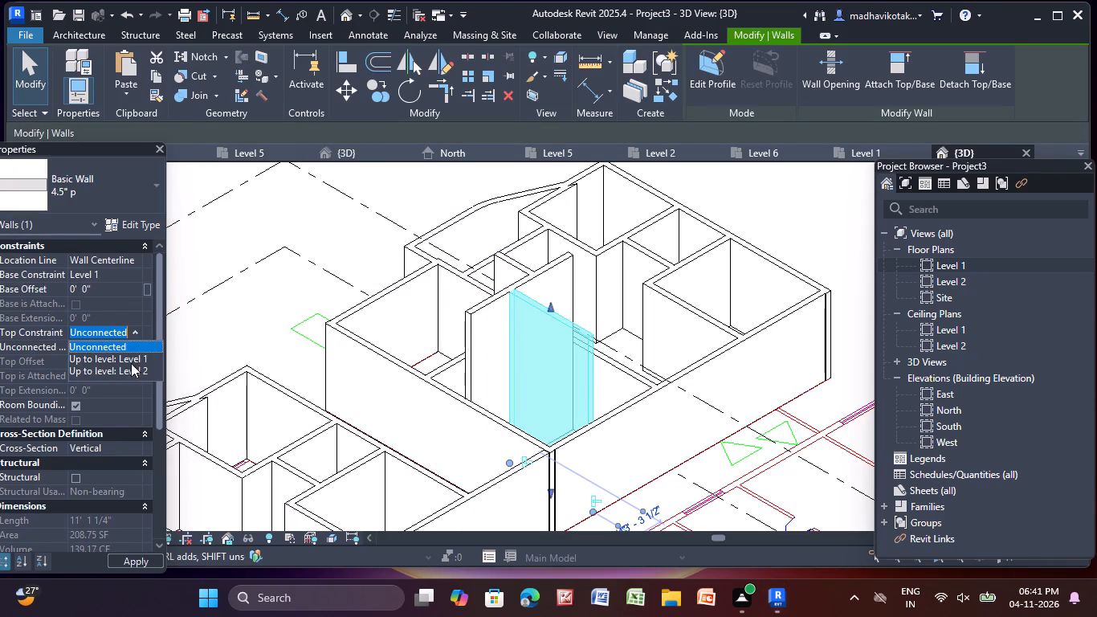
pyautogui.click(129, 373)
pyautogui.click(340, 238)
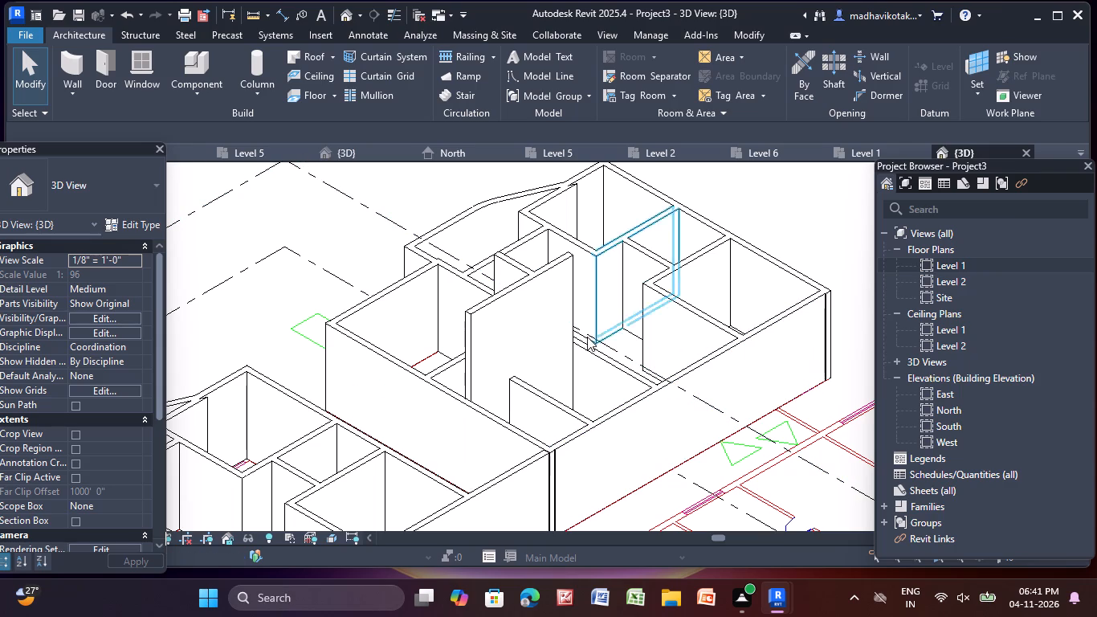
# Set the top constraint of the other 4.5" p partition about 14'-2 3/4" long, beside the kitchen and utility, to Up to level: Level 2.
pyautogui.click(508, 301)
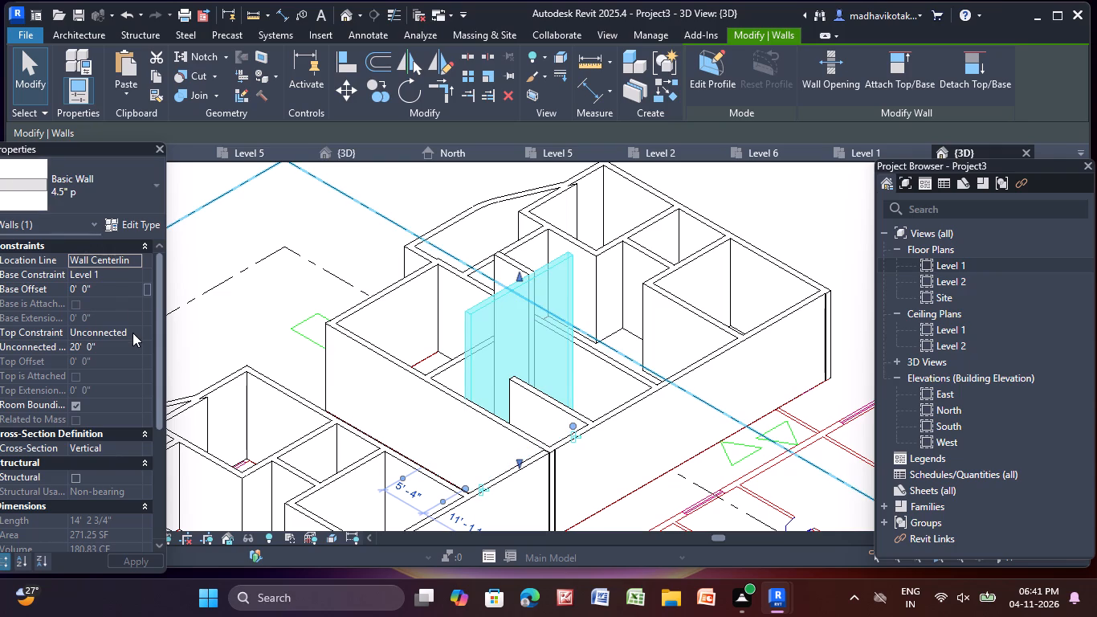
pyautogui.click(133, 333)
pyautogui.click(131, 370)
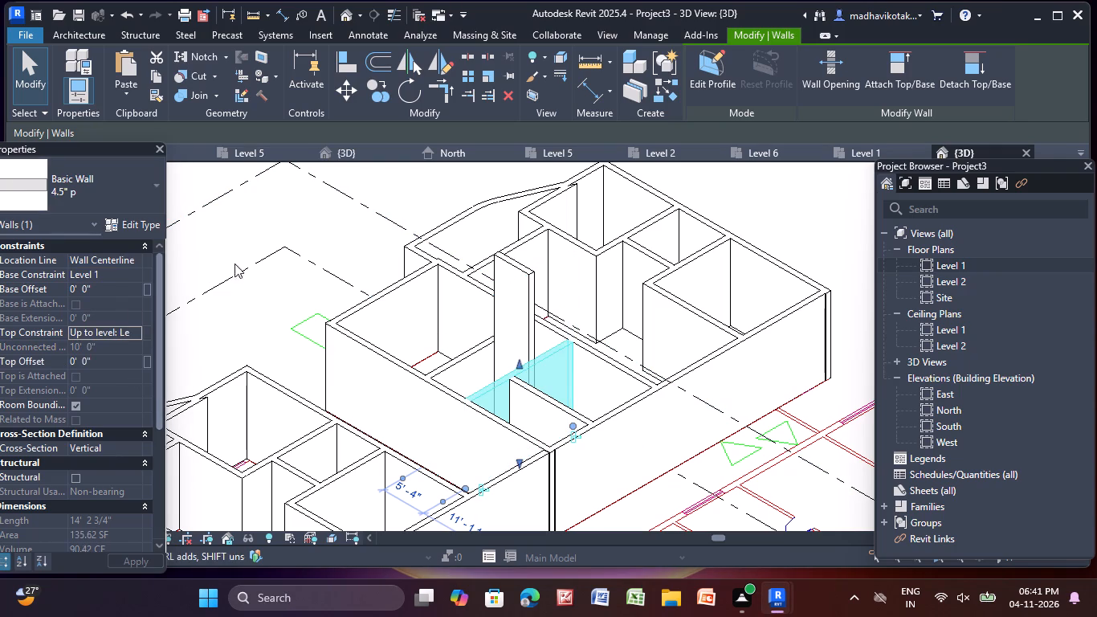
pyautogui.click(244, 262)
# Set the top constraint of the short 4.5" p partition about 5'-4" long, between puja and toilet, to Up to level: Level 2.
pyautogui.click(517, 295)
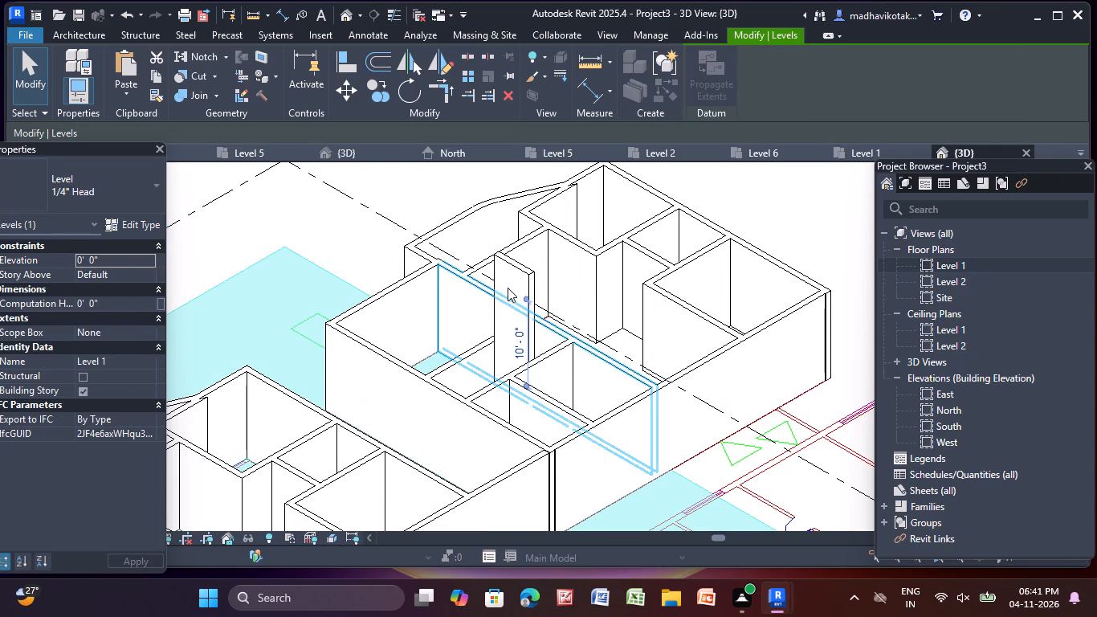
pyautogui.click(508, 287)
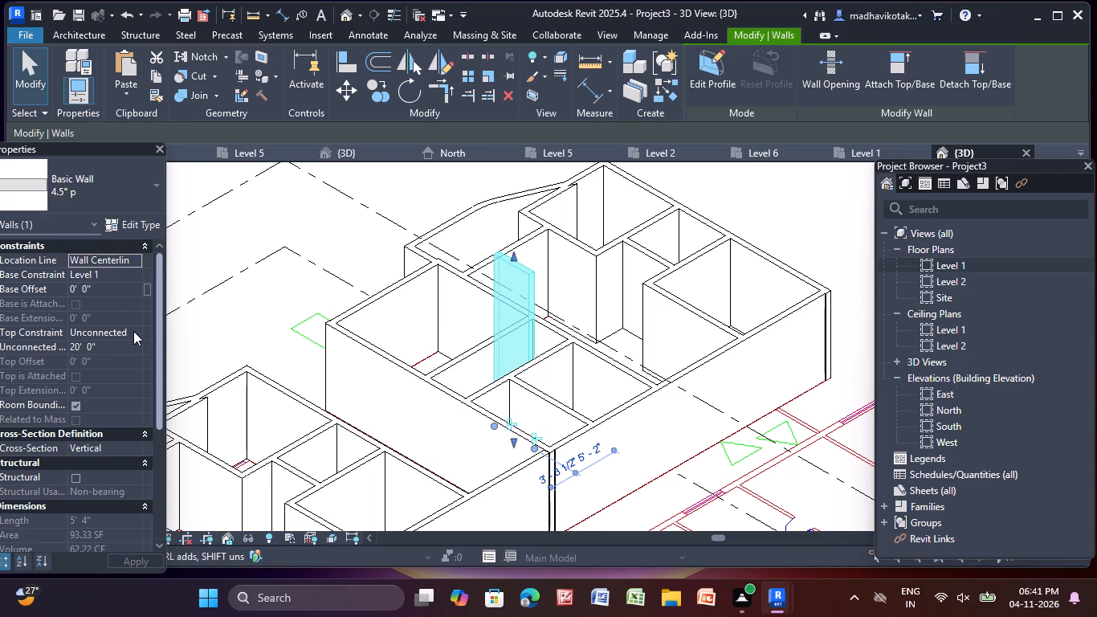
pyautogui.click(133, 331)
pyautogui.click(128, 374)
pyautogui.click(264, 249)
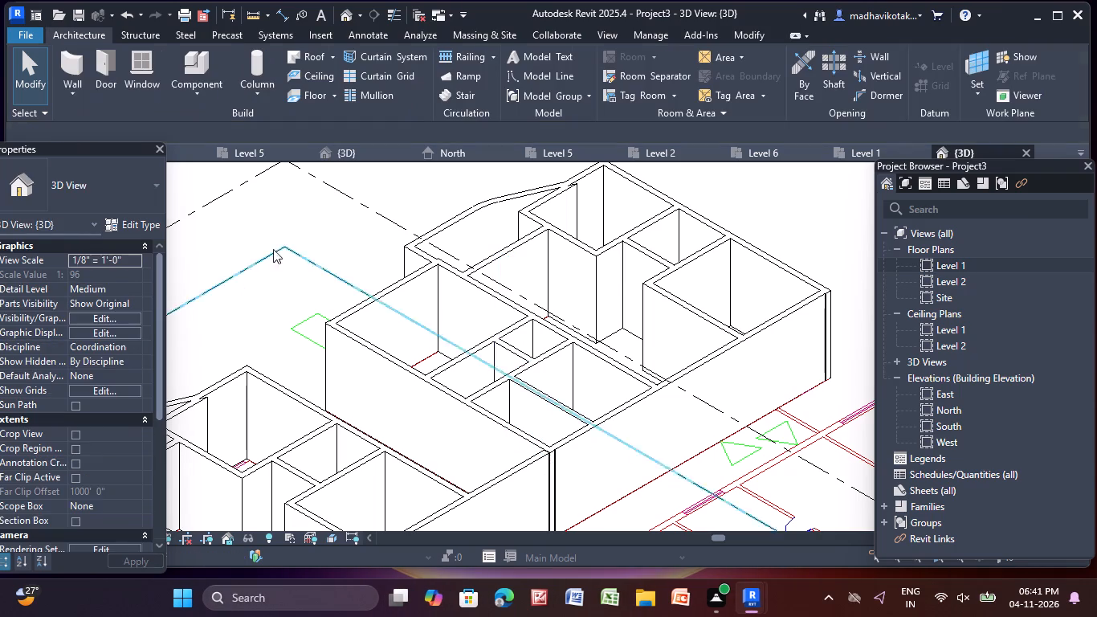
# Check the top constraints of two more 4.5" p partitions near the flat's balcony side and review the whole building in 3D.
pyautogui.click(585, 260)
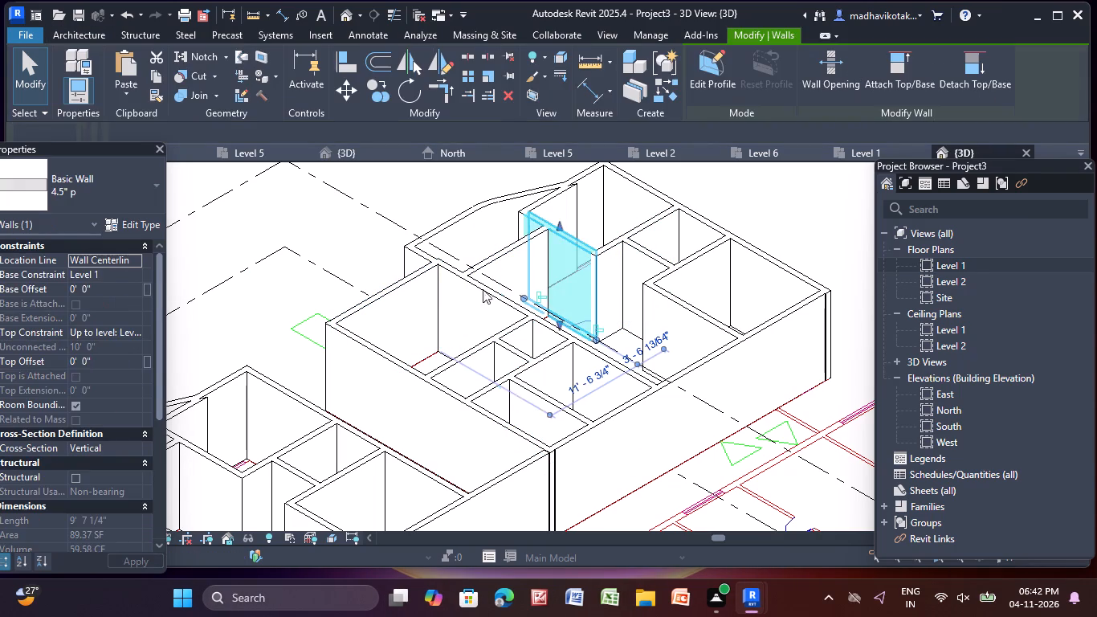
pyautogui.click(269, 221)
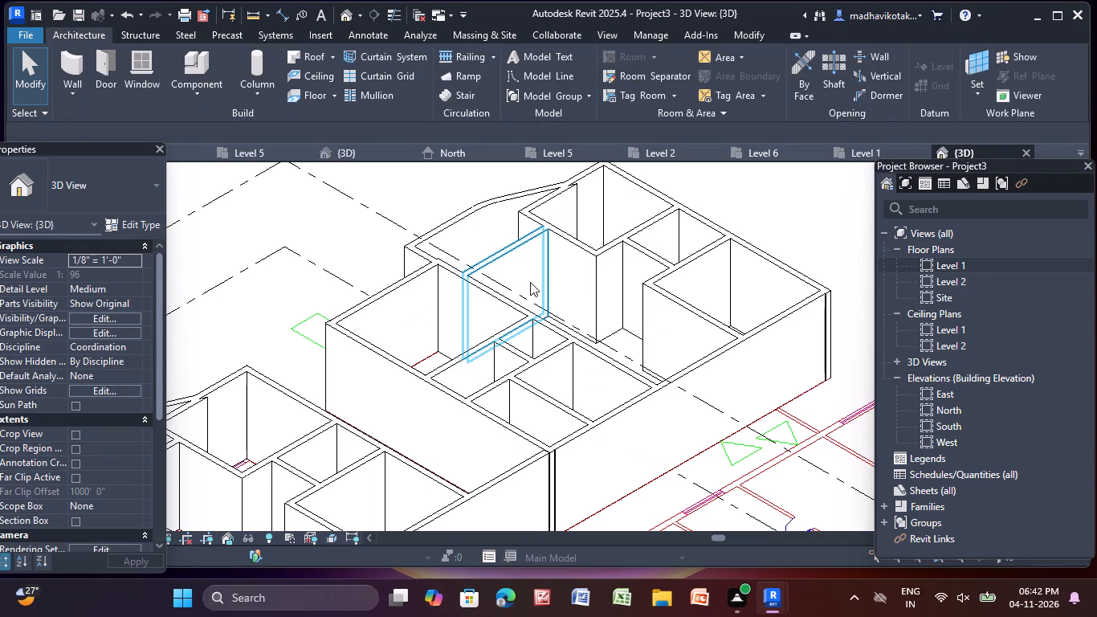
pyautogui.click(561, 206)
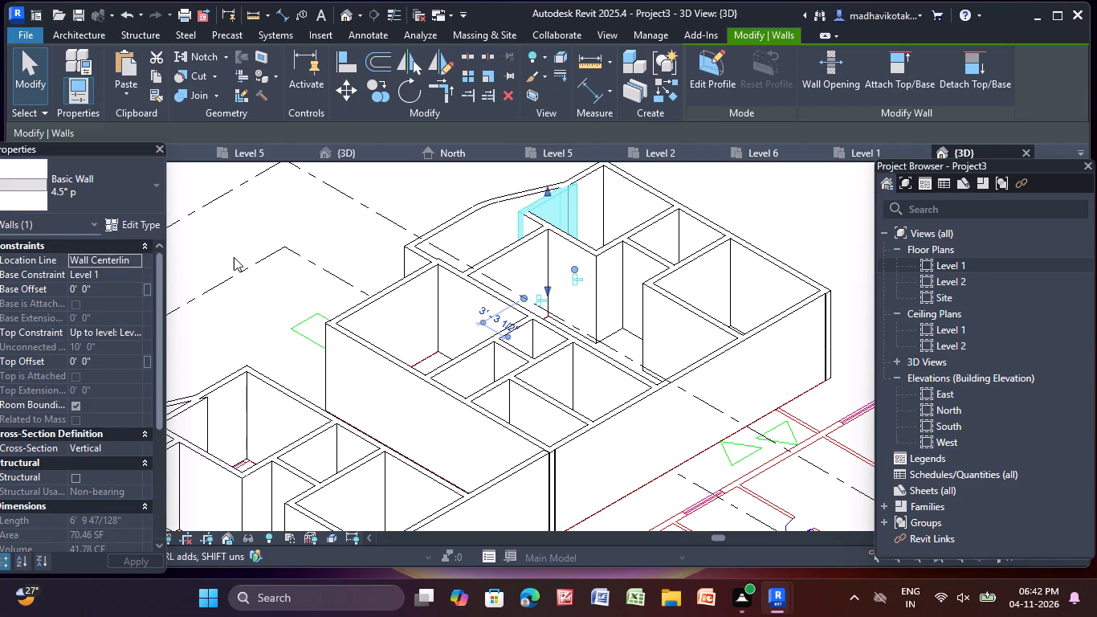
pyautogui.click(234, 257)
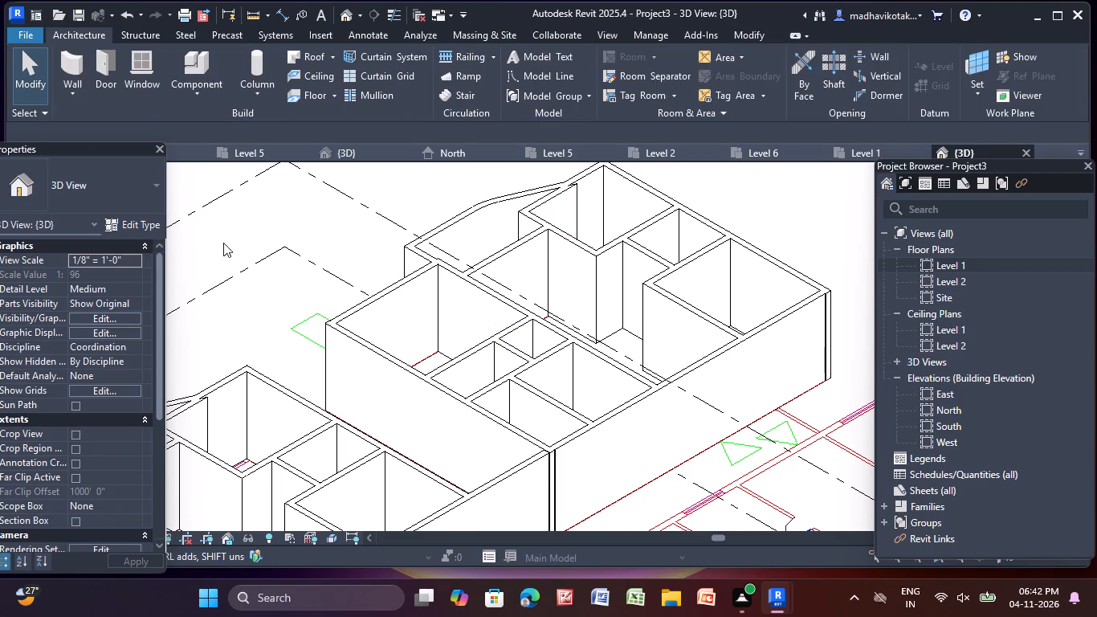
pyautogui.scroll(-3, 228, 196)
pyautogui.scroll(-5, 293, 218)
pyautogui.moveTo(416, 337); pyautogui.dragTo(451, 358, button='middle')
pyautogui.click(345, 14)
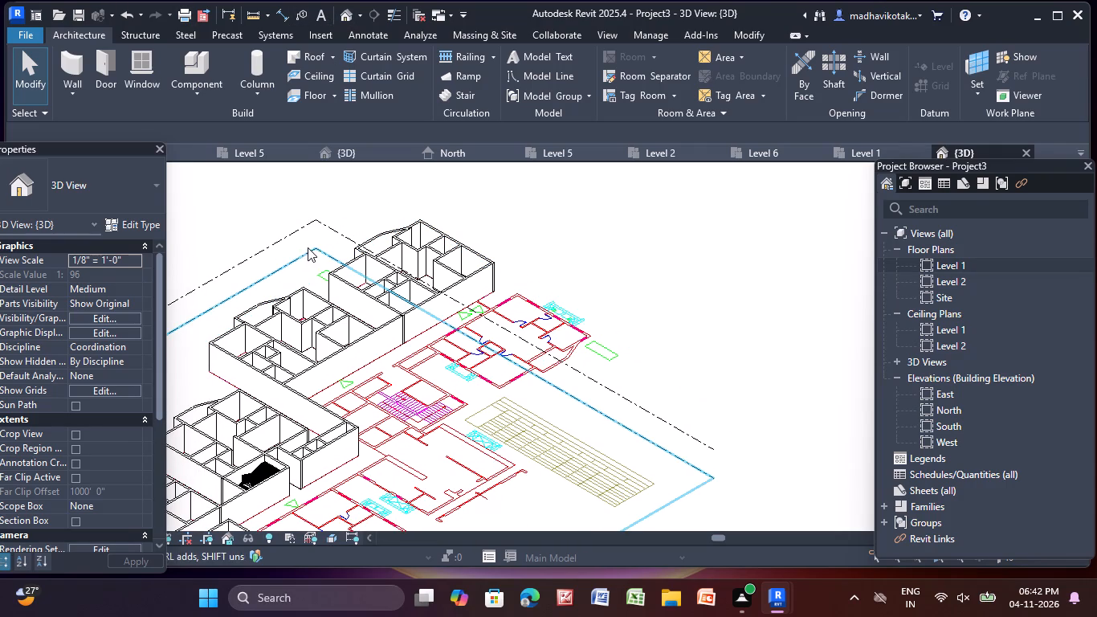
pyautogui.doubleClick(349, 15)
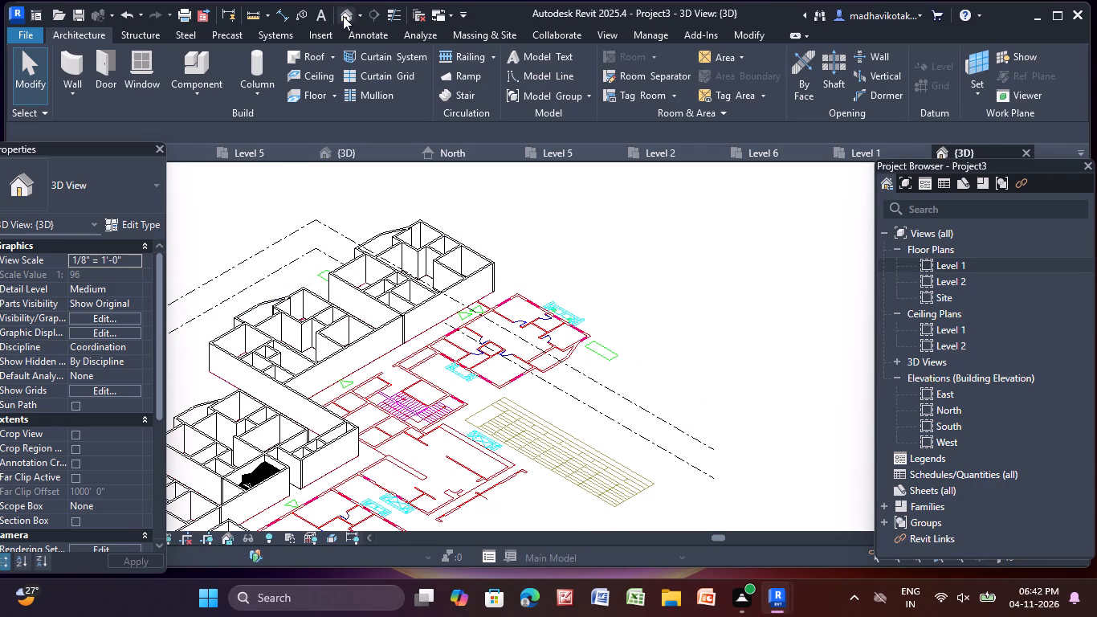
pyautogui.doubleClick(342, 16)
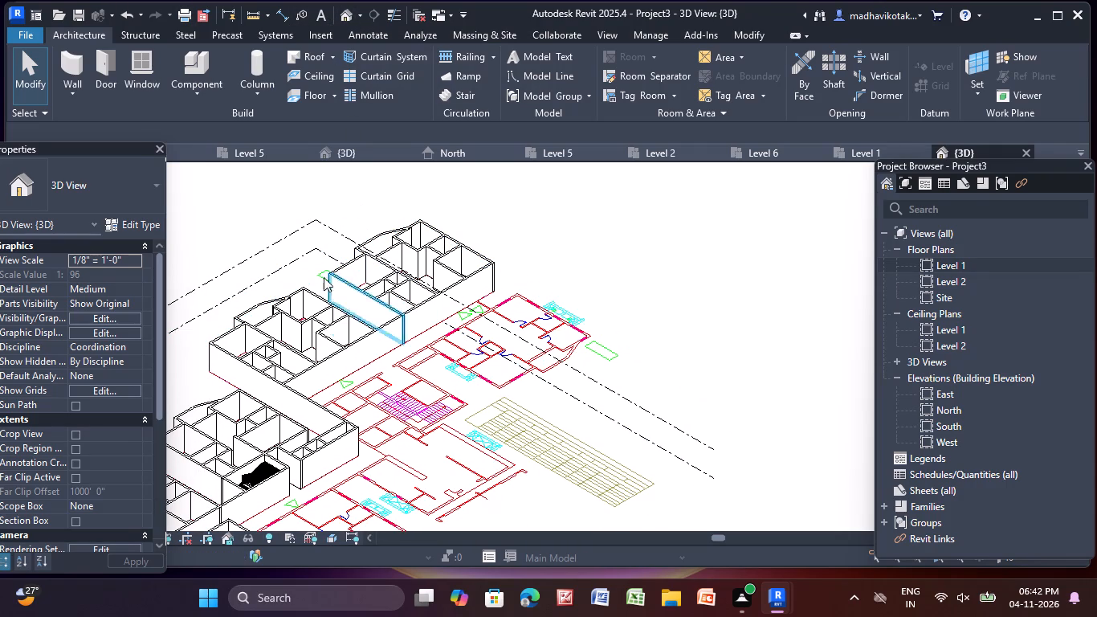
# Open the Level 1 floor plan at the unmodelled 1457 sft flat across the passage.
pyautogui.doubleClick(973, 267)
pyautogui.scroll(-7, 569, 312)
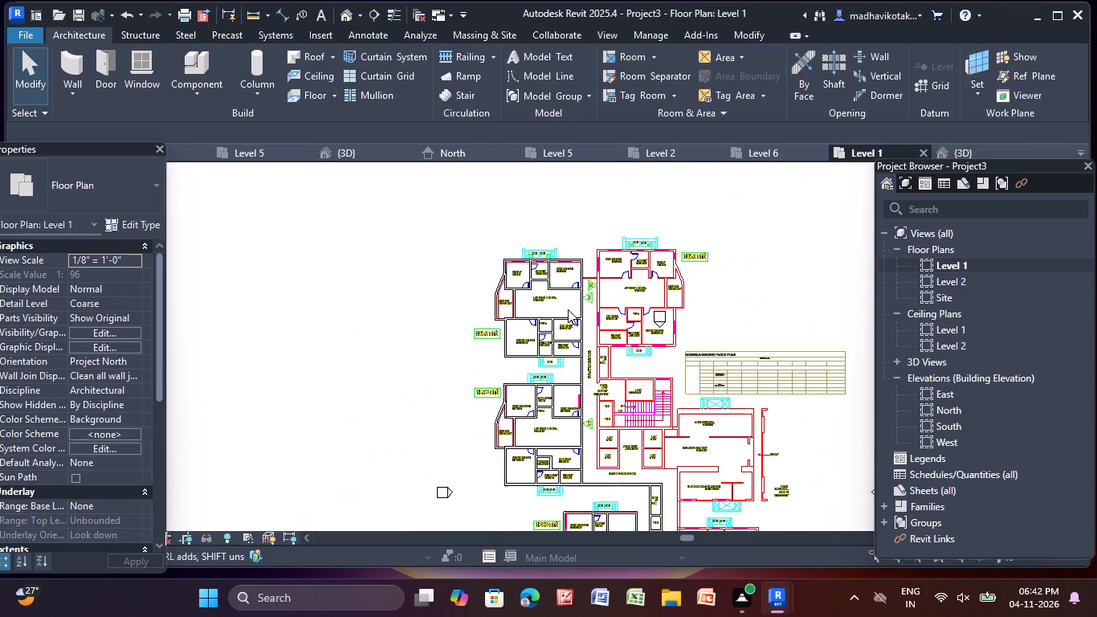
pyautogui.moveTo(562, 300); pyautogui.dragTo(469, 257, button='middle')
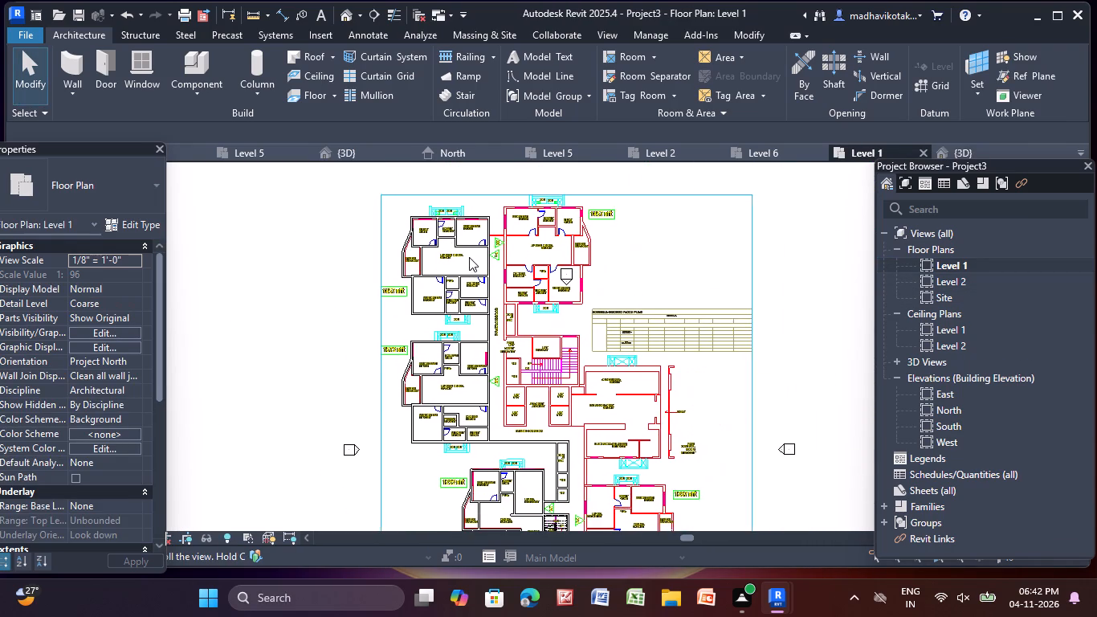
pyautogui.scroll(7, 476, 272)
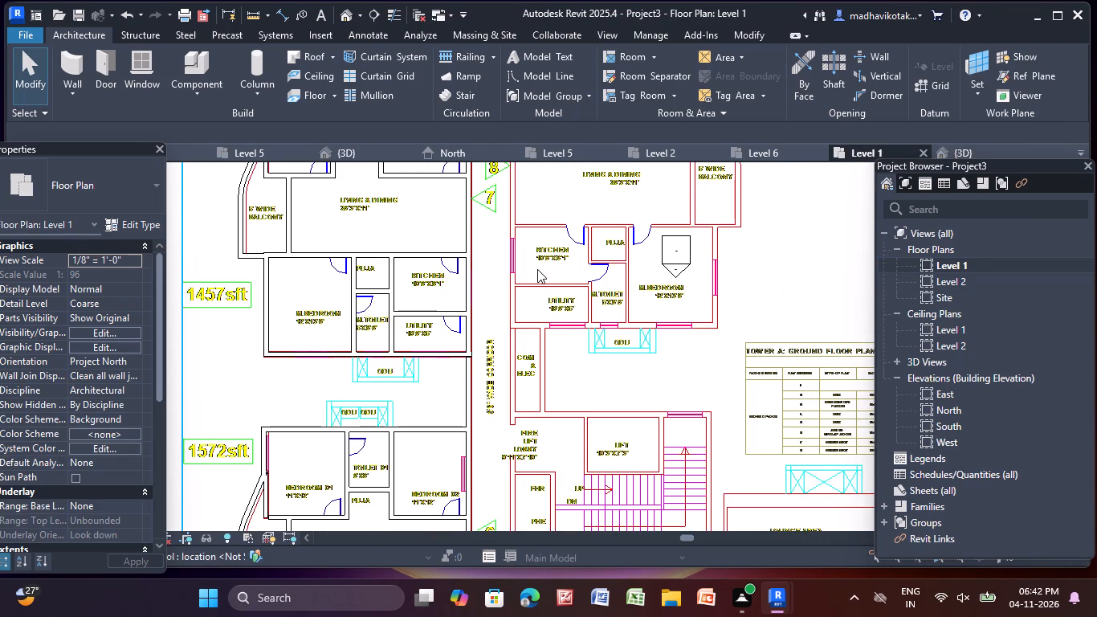
pyautogui.moveTo(537, 264); pyautogui.dragTo(490, 333, button='middle')
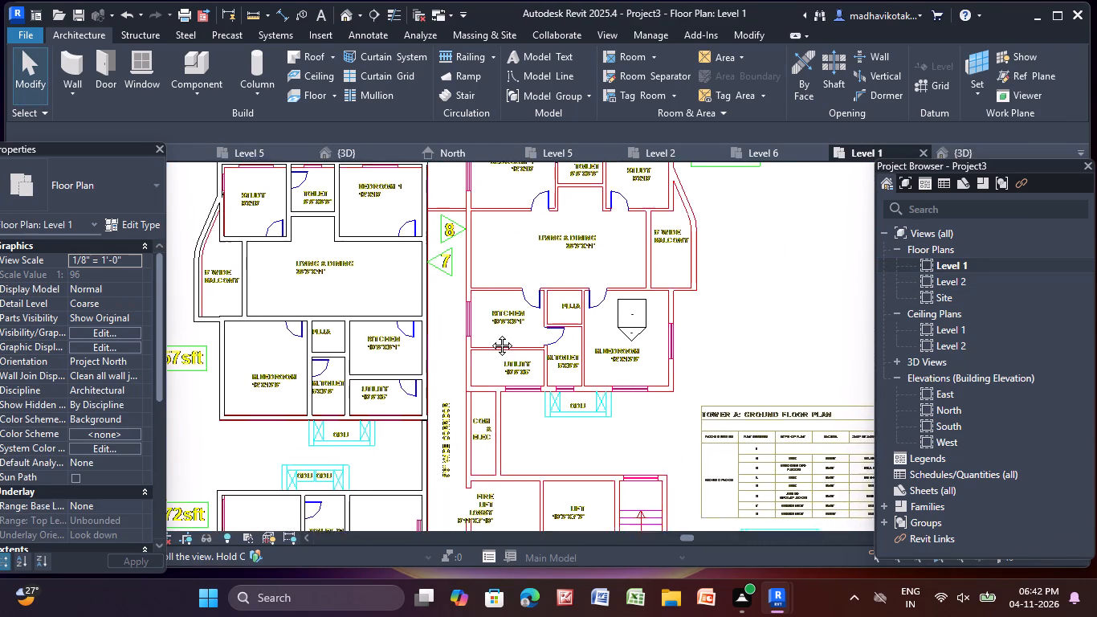
pyautogui.moveTo(490, 333); pyautogui.dragTo(474, 387, button='middle')
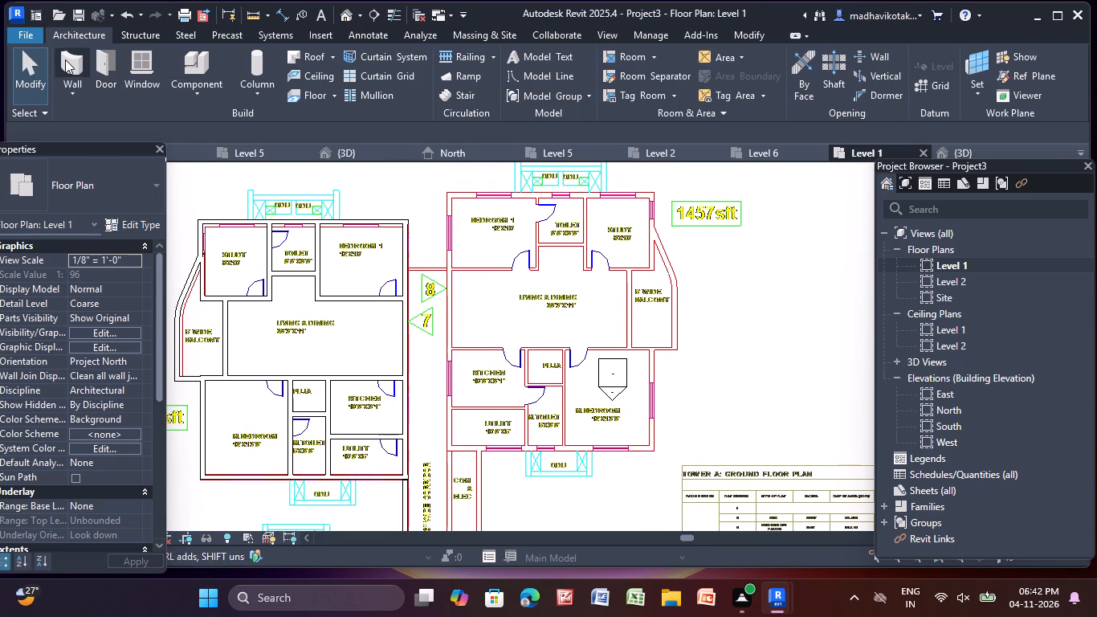
# Start a 9" w wall at the modelled 1457 sft flat's passage wall, on the red wall lines crossing the passage above marker 8.
pyautogui.click(65, 59)
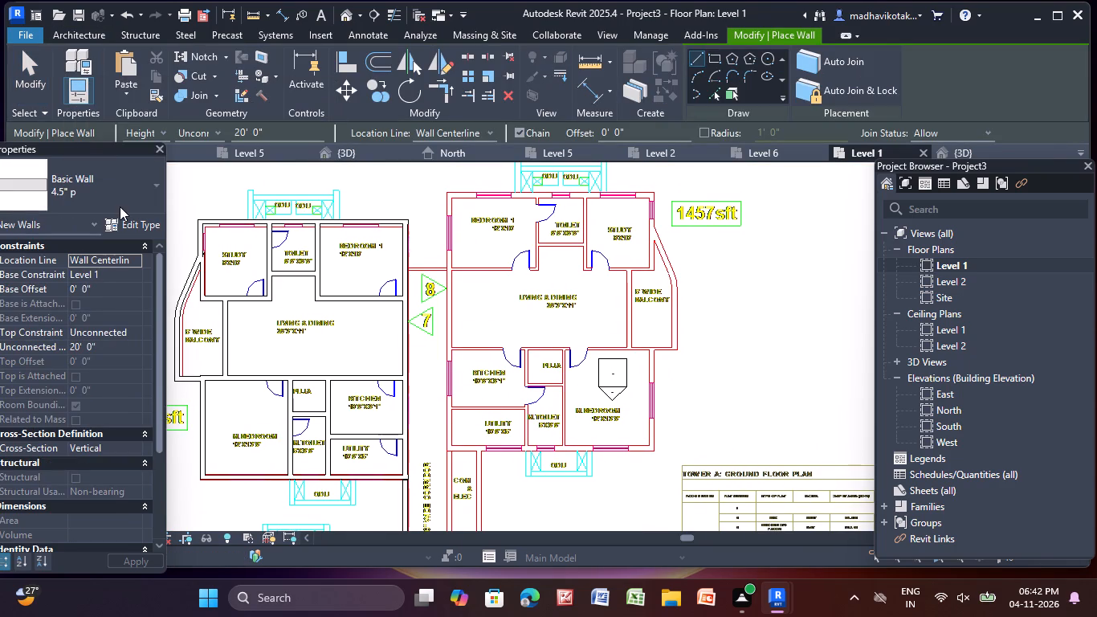
pyautogui.click(129, 193)
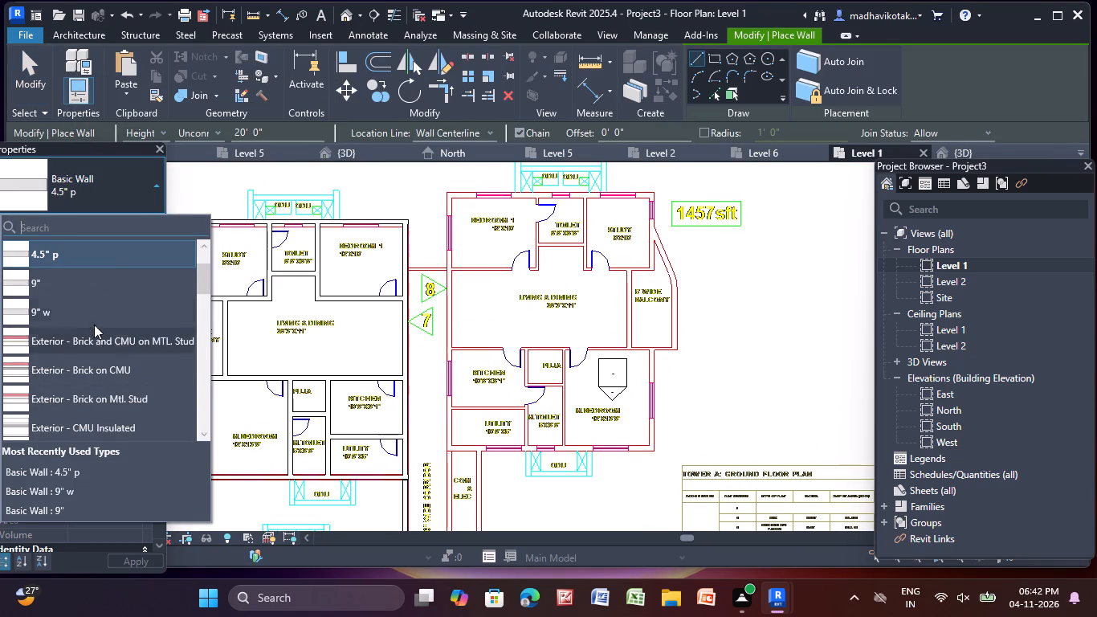
pyautogui.click(96, 309)
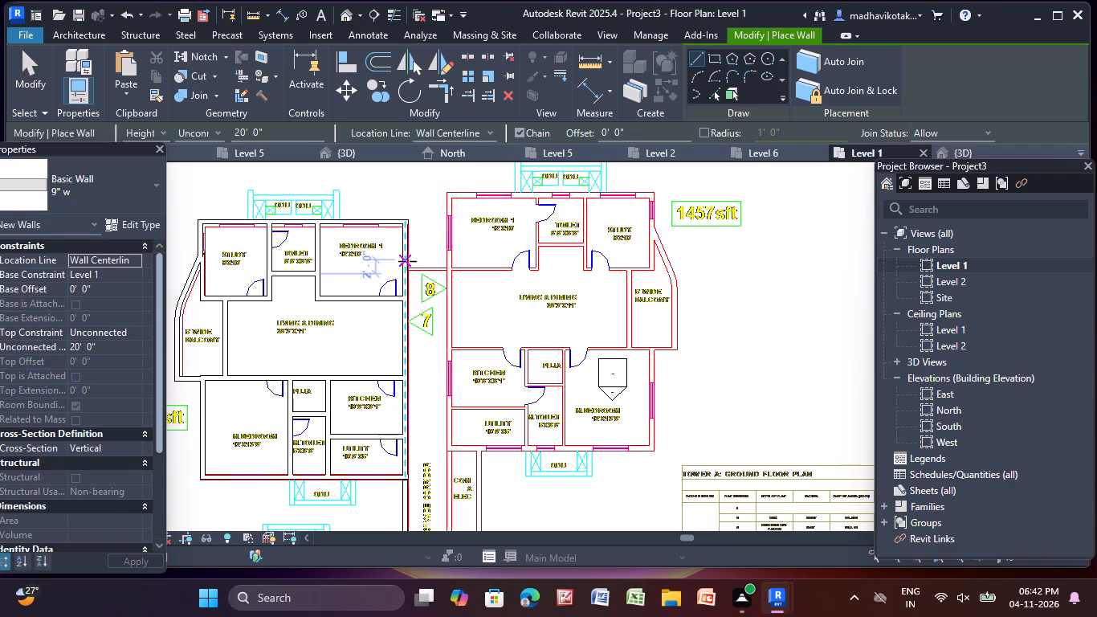
pyautogui.scroll(17, 407, 262)
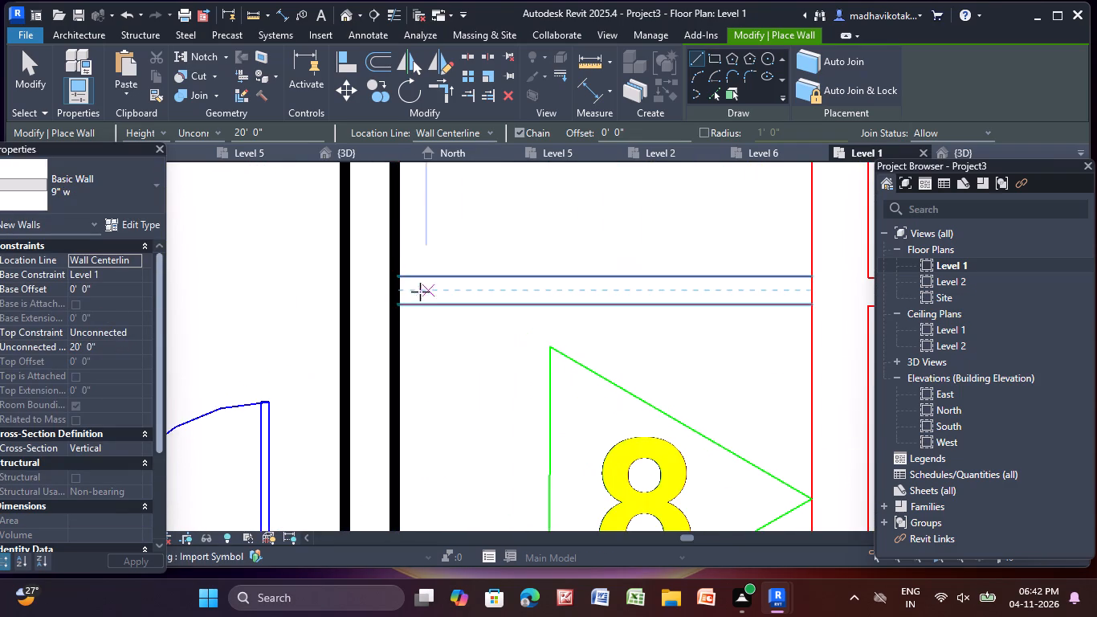
pyautogui.scroll(1, 414, 293)
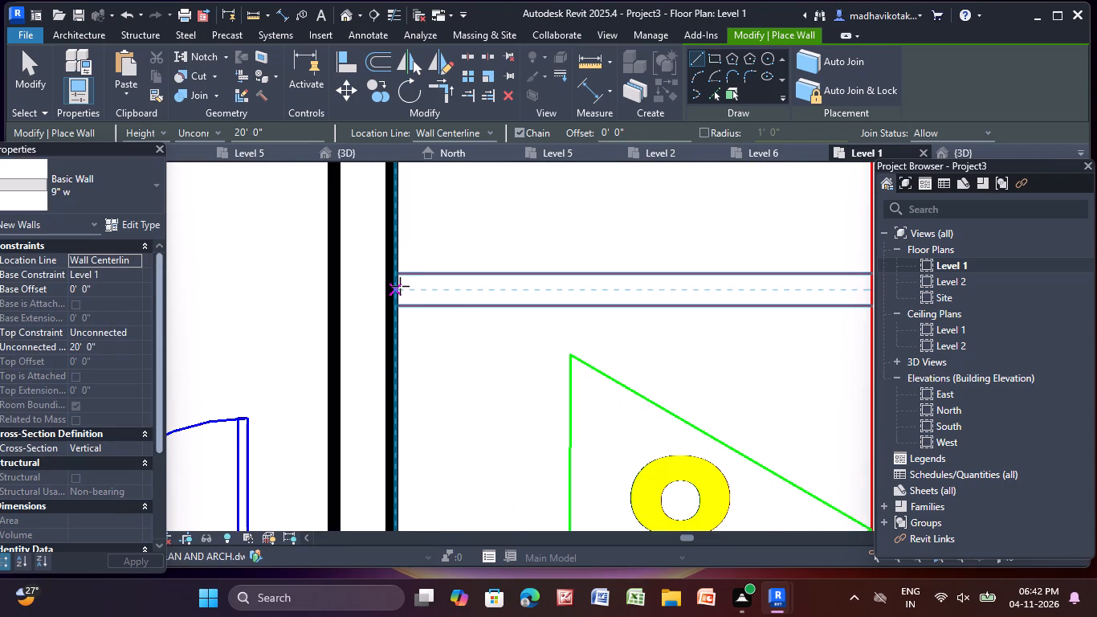
pyautogui.click(400, 286)
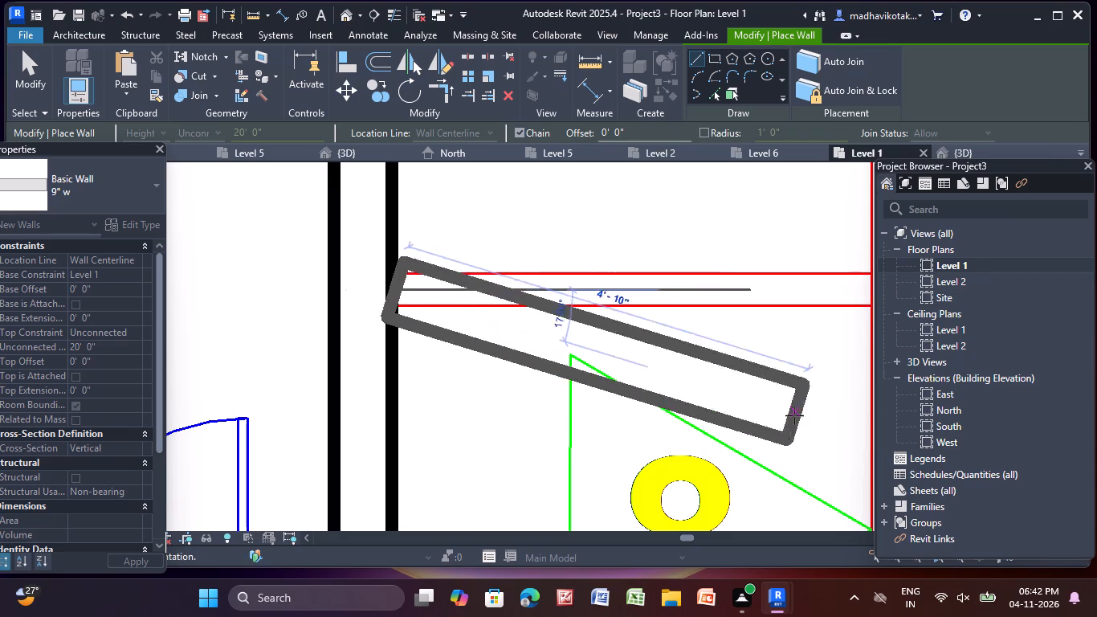
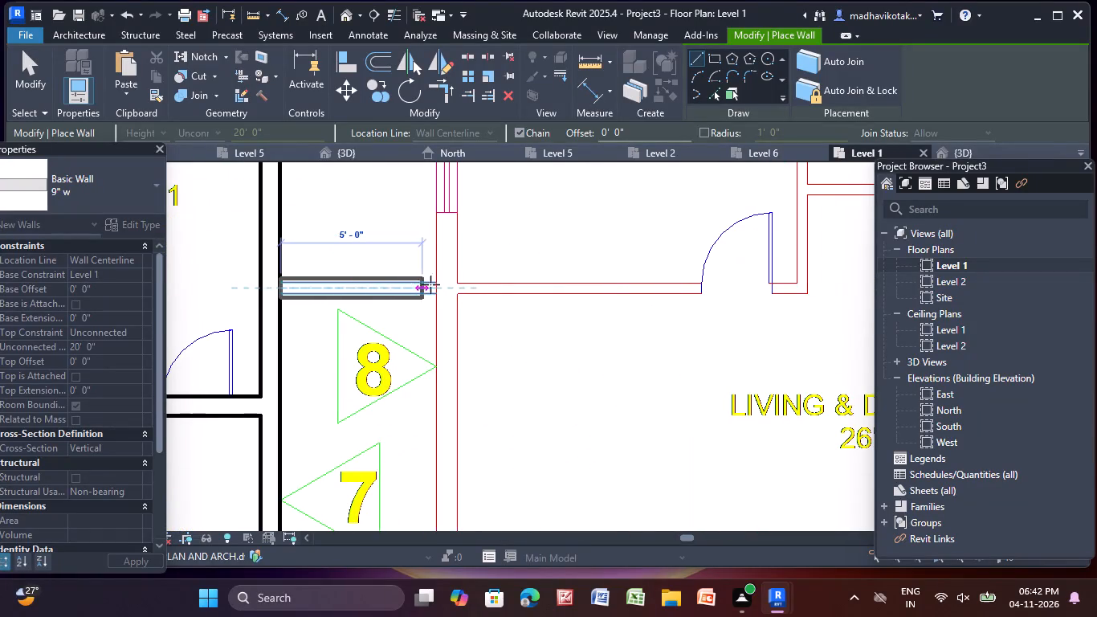
# Finish the 9" w wall across the passage above marker 8, about 5'-6" long, at the second flat's red wall line.
pyautogui.scroll(3, 440, 286)
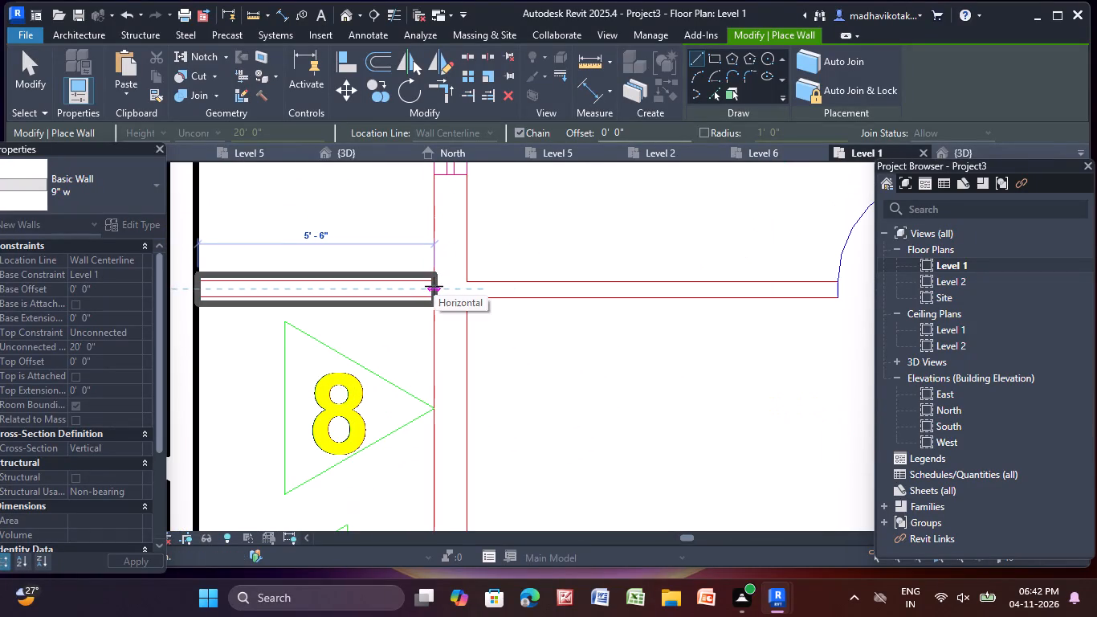
pyautogui.click(431, 286)
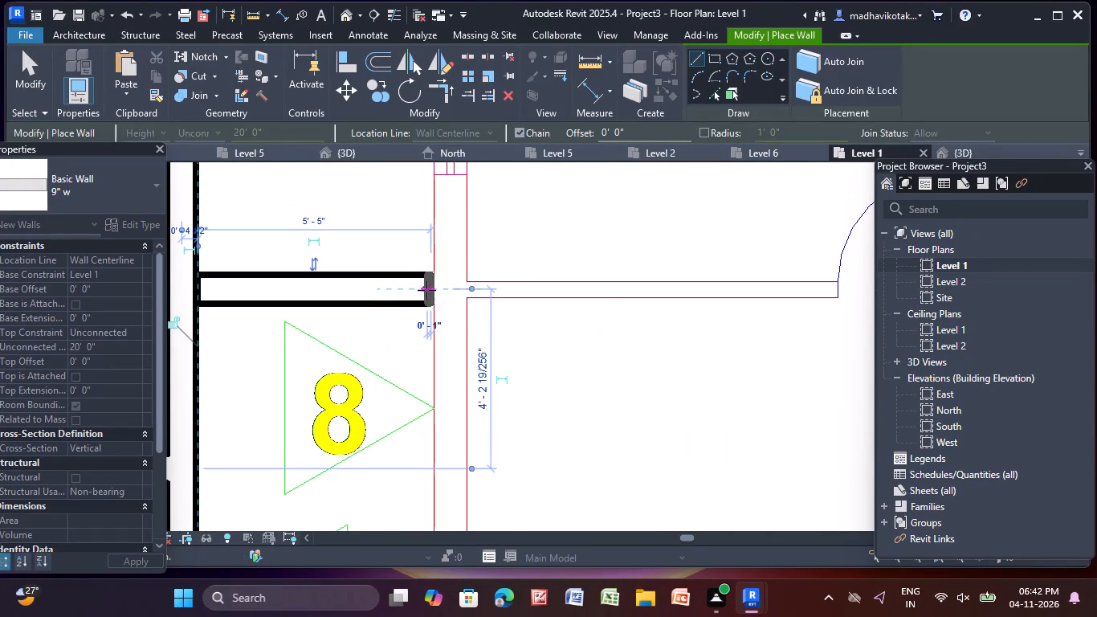
pyautogui.press('Escape')
# Draw a 9" w wall along the second flat's passage side, from Bedroom 1's outer corner past COM & ELEC to the fire lift lobby opening.
pyautogui.scroll(-9, 477, 300)
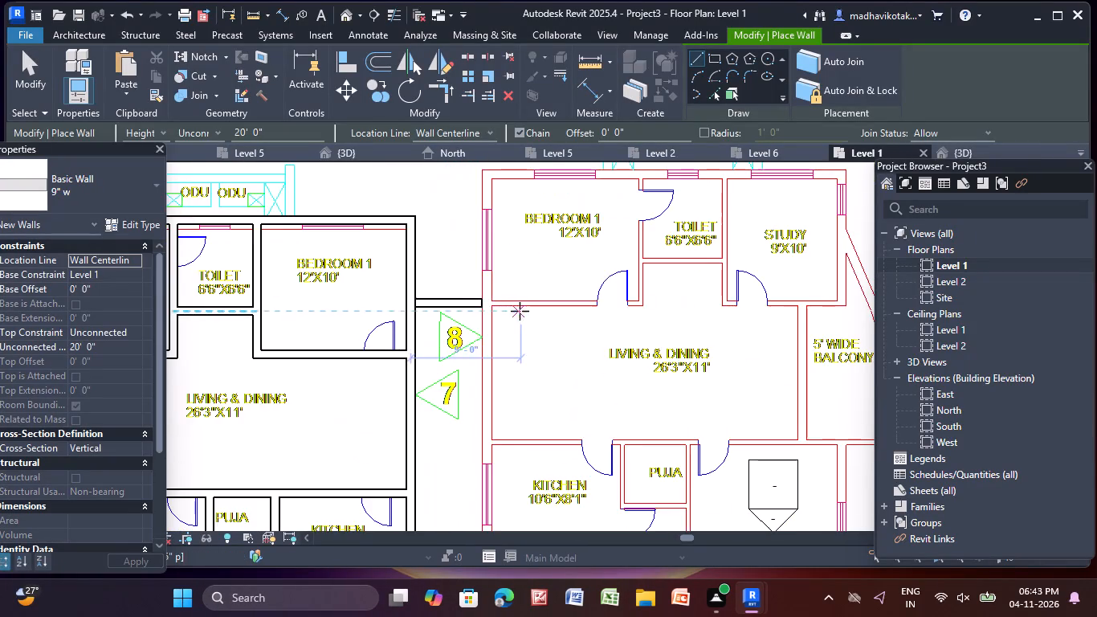
pyautogui.scroll(-3, 521, 308)
pyautogui.moveTo(520, 308); pyautogui.dragTo(505, 411, button='middle')
pyautogui.scroll(13, 441, 335)
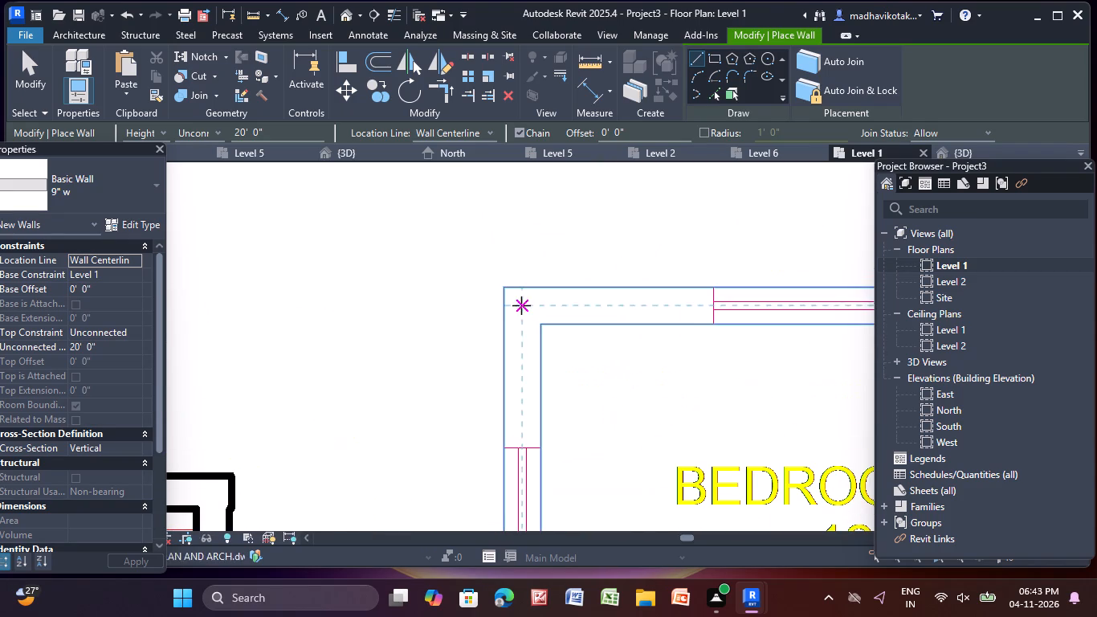
pyautogui.click(522, 291)
pyautogui.scroll(-7, 534, 460)
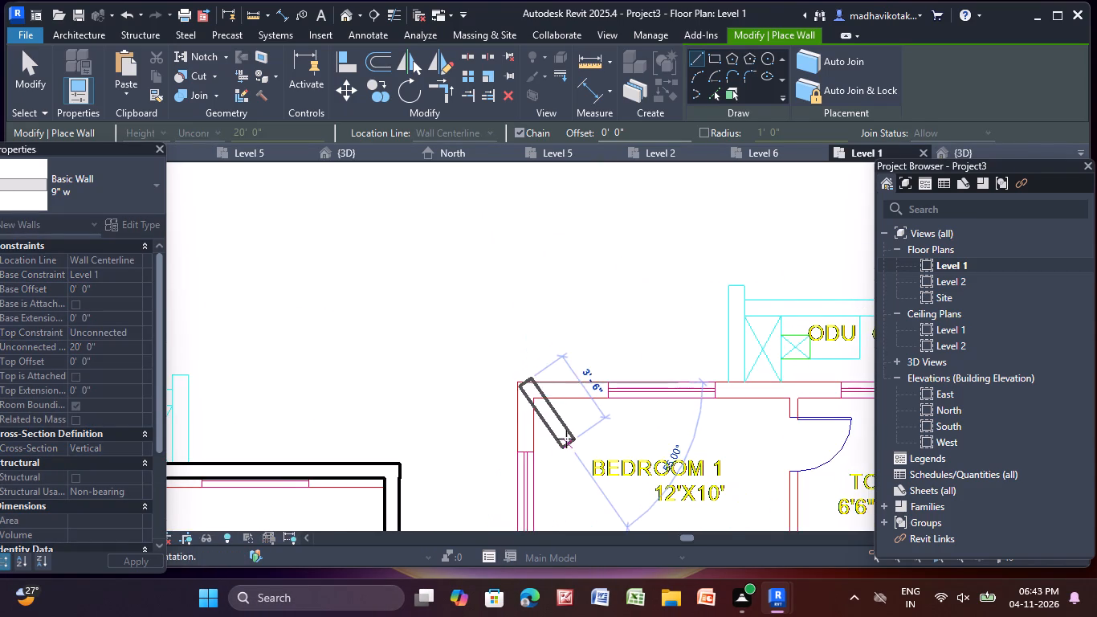
pyautogui.moveTo(566, 439); pyautogui.dragTo(451, 0, button='middle')
pyautogui.scroll(-4, 426, 362)
pyautogui.moveTo(419, 394); pyautogui.dragTo(389, 112, button='middle')
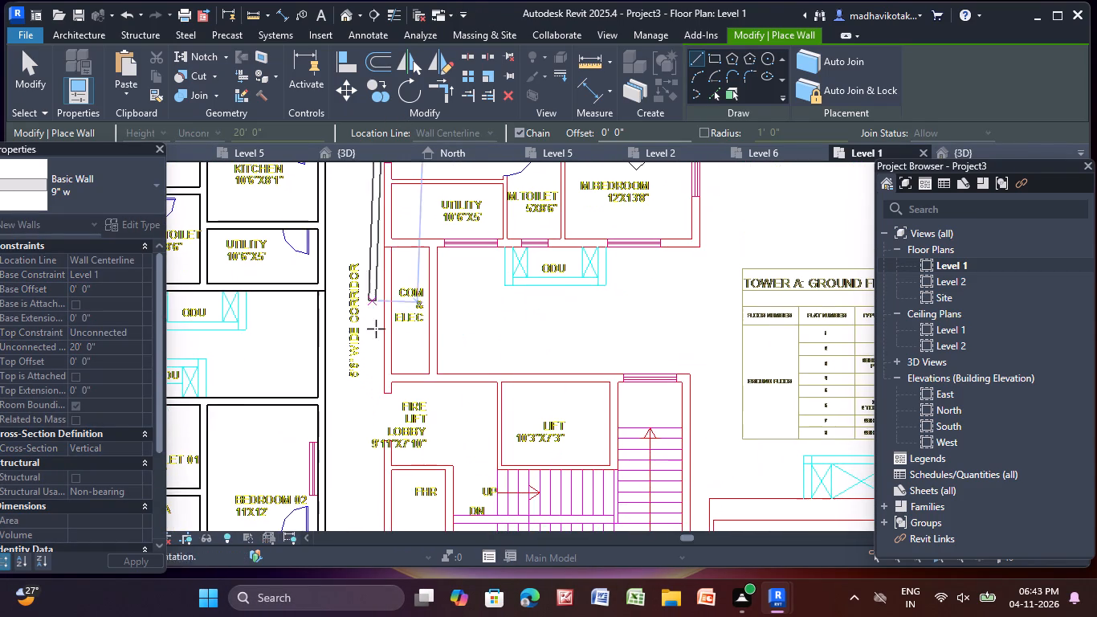
pyautogui.scroll(8, 386, 368)
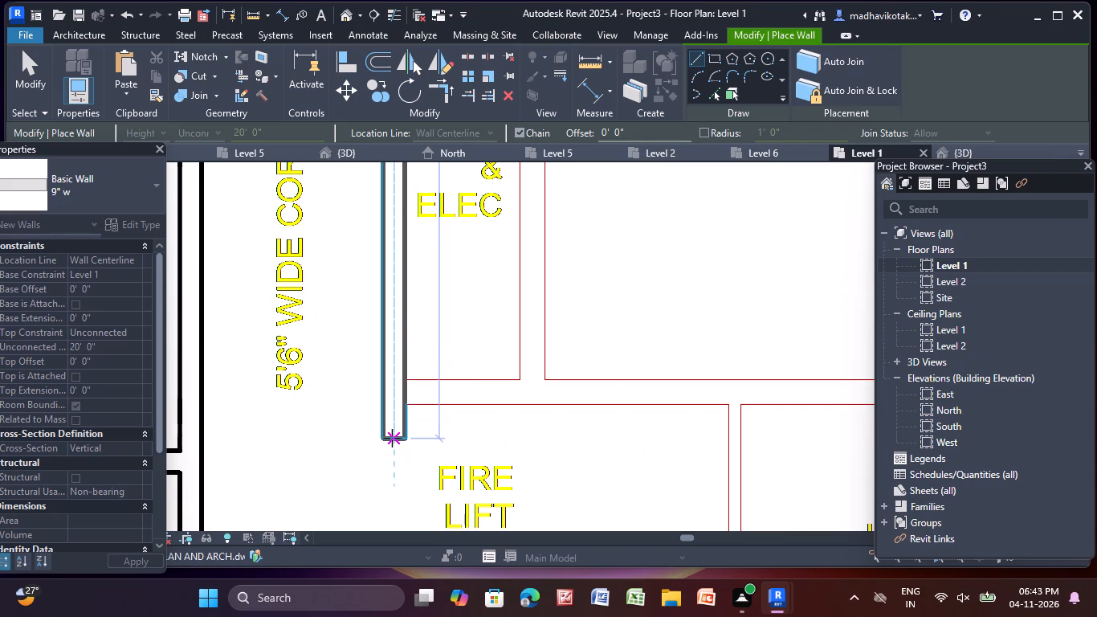
pyautogui.click(392, 438)
pyautogui.press('Escape')
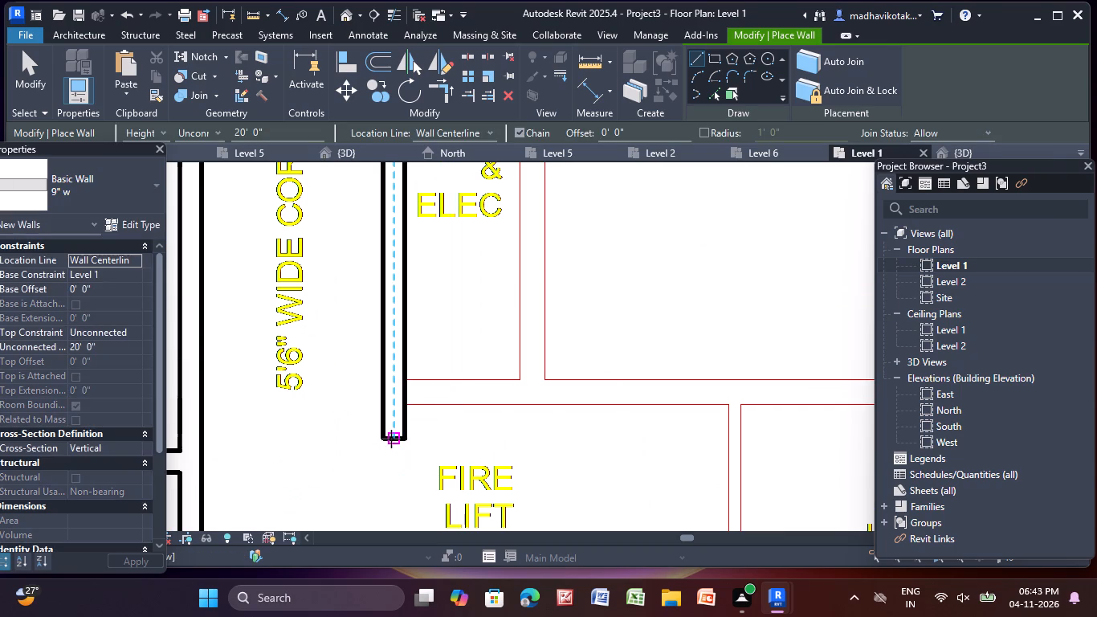
# Draw a 9" w wall along the flat's outer ODU side, from the passage wall at Bedroom 1 across the toilet to the study's outer corner.
pyautogui.scroll(-7, 489, 394)
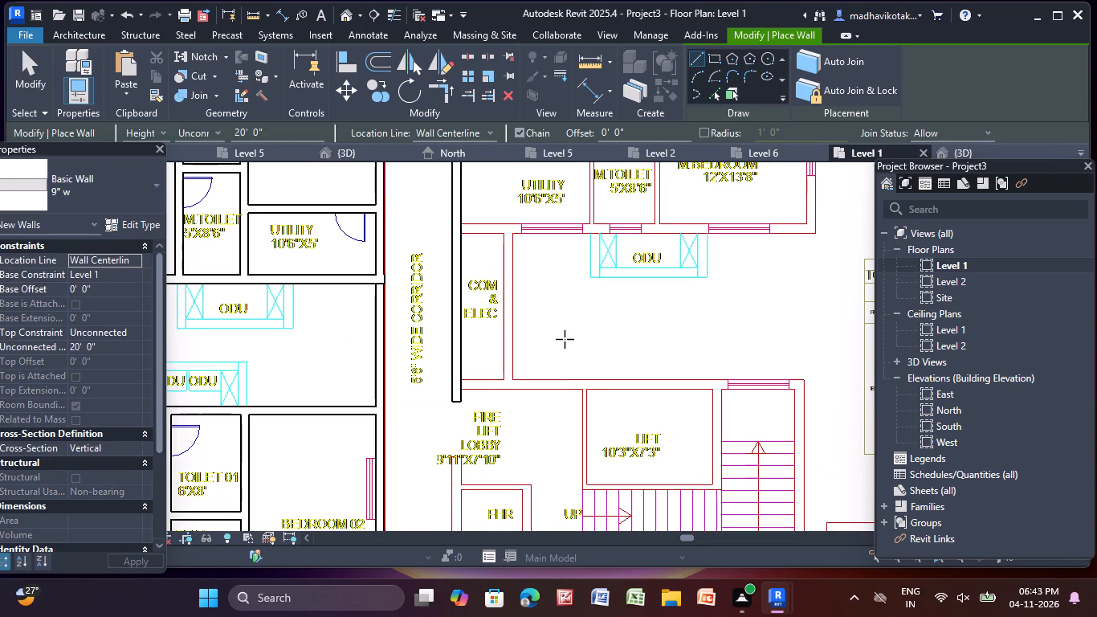
pyautogui.moveTo(544, 317); pyautogui.dragTo(466, 604, button='middle')
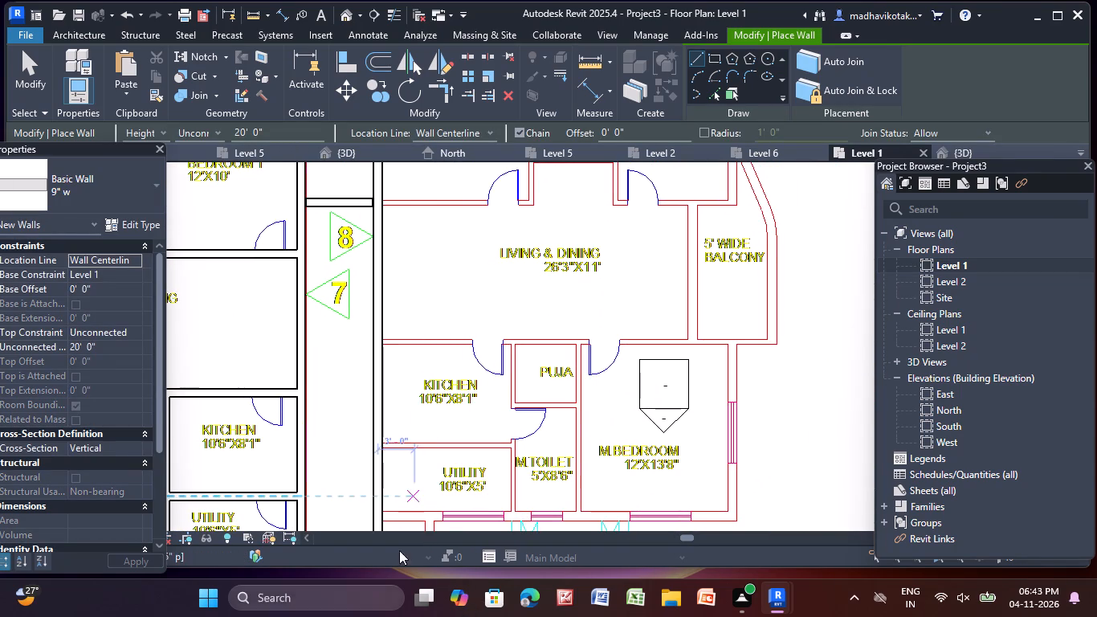
pyautogui.moveTo(440, 354); pyautogui.dragTo(384, 616, button='middle')
pyautogui.scroll(8, 344, 335)
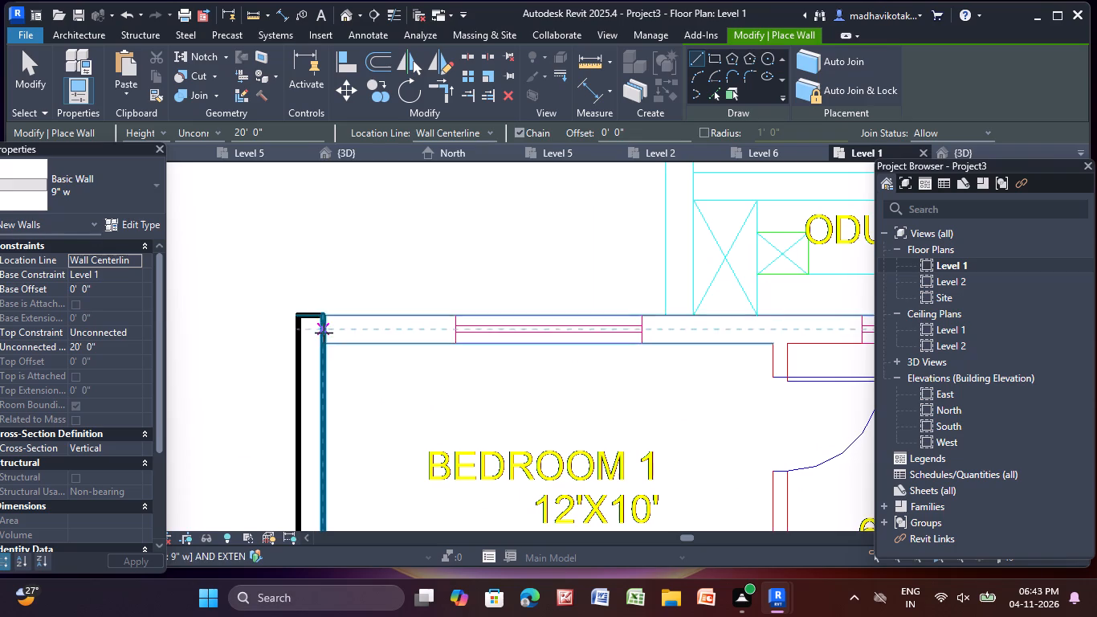
pyautogui.scroll(5, 324, 333)
pyautogui.click(324, 325)
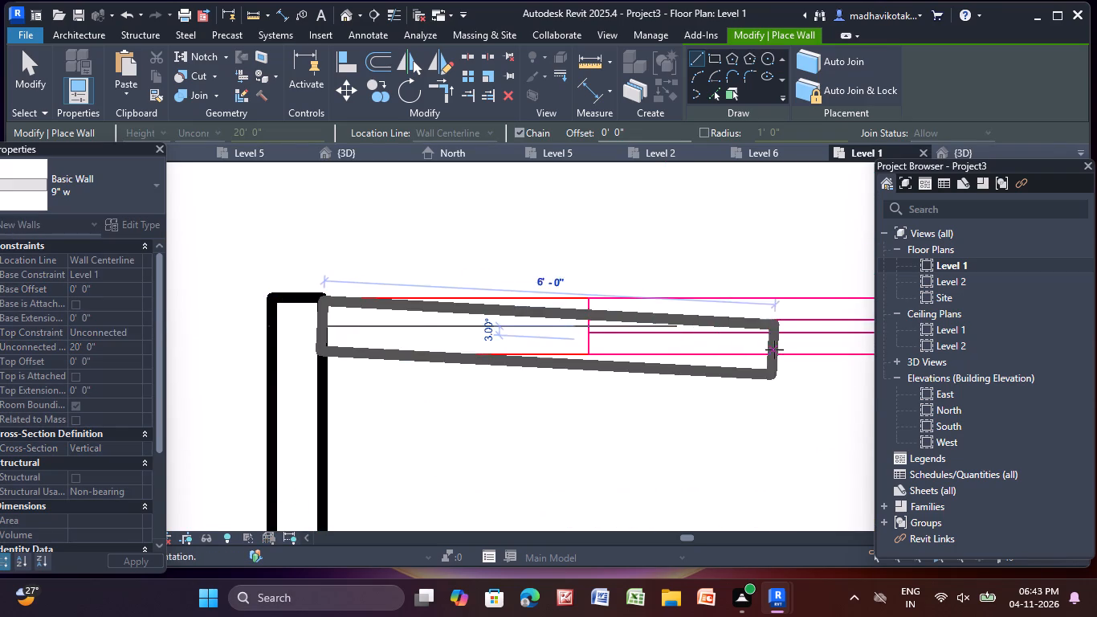
pyautogui.scroll(-4, 763, 331)
pyautogui.moveTo(763, 331); pyautogui.dragTo(353, 349, button='middle')
pyautogui.scroll(-1, 429, 369)
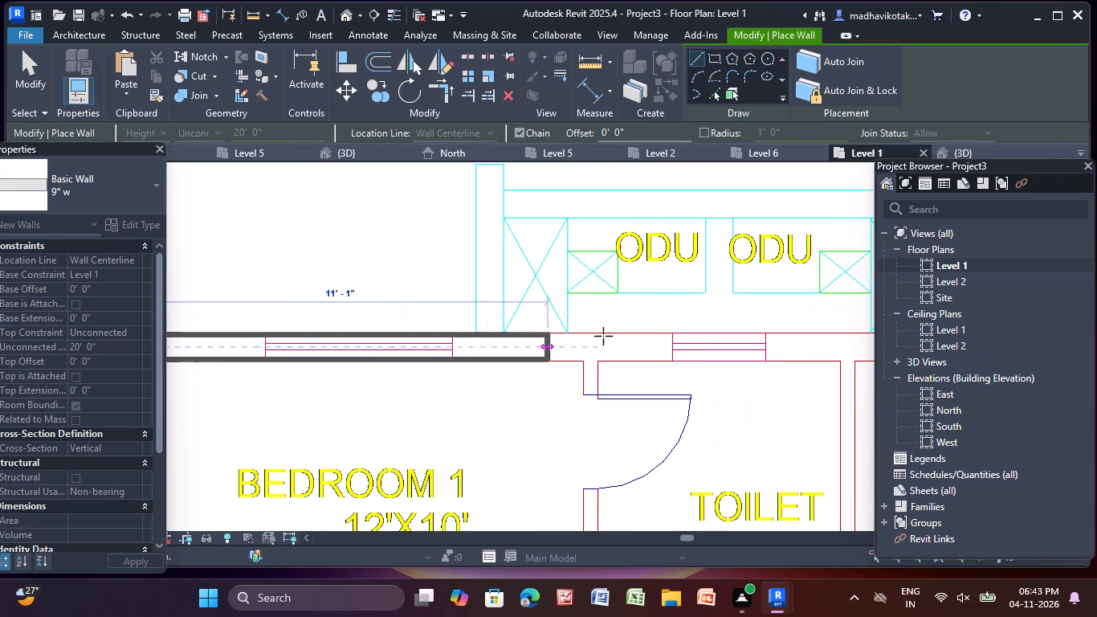
pyautogui.scroll(-3, 676, 337)
pyautogui.moveTo(676, 340); pyautogui.dragTo(260, 350, button='middle')
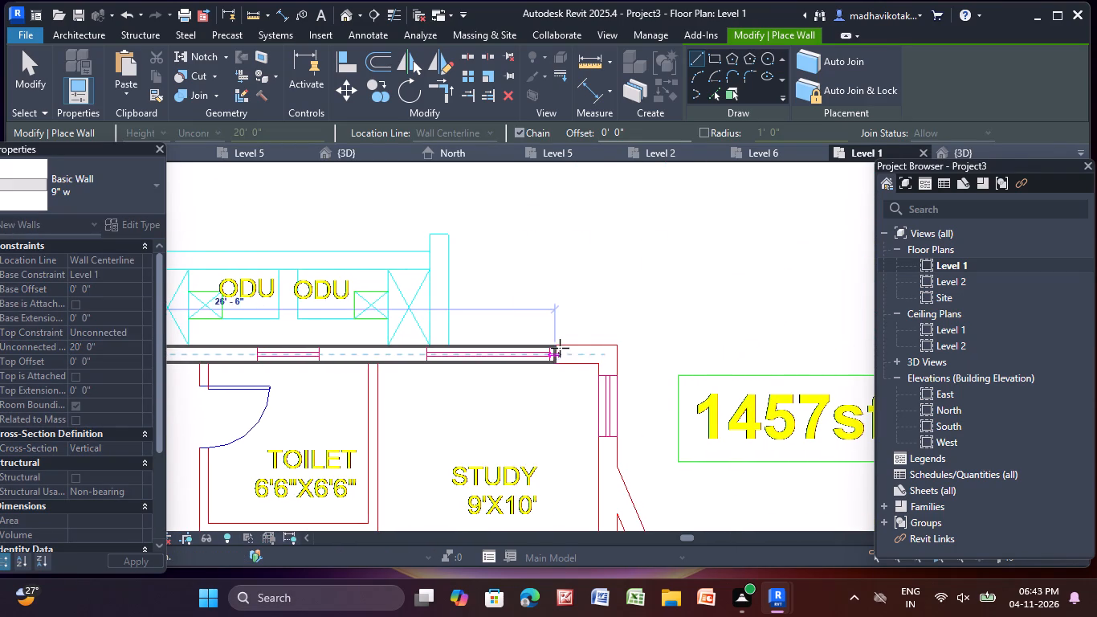
pyautogui.scroll(7, 621, 353)
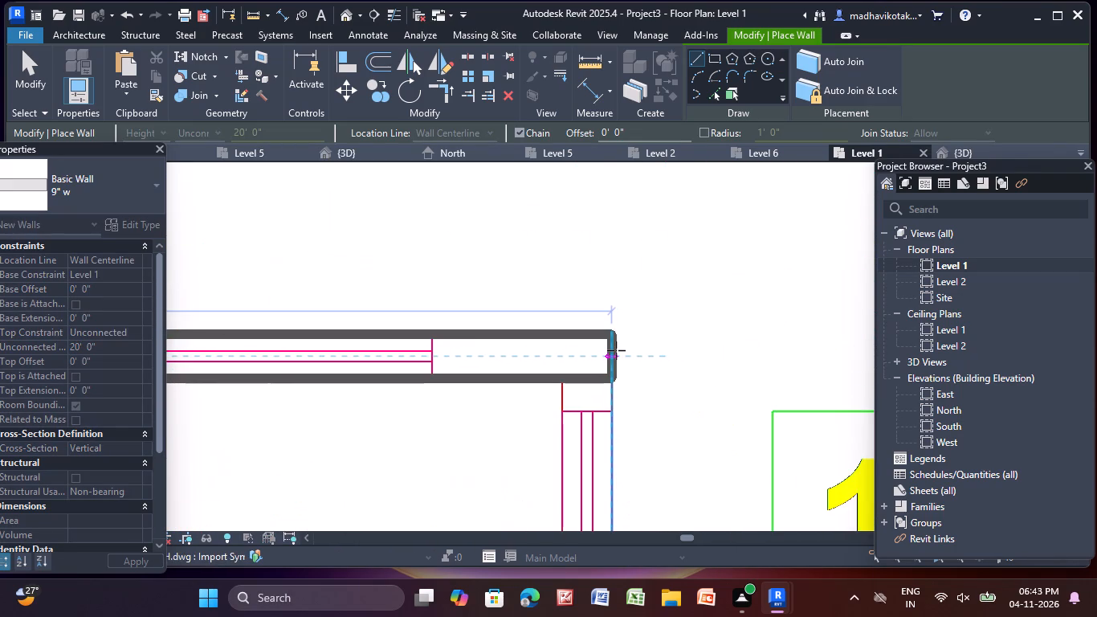
pyautogui.click(616, 350)
pyautogui.press('Escape')
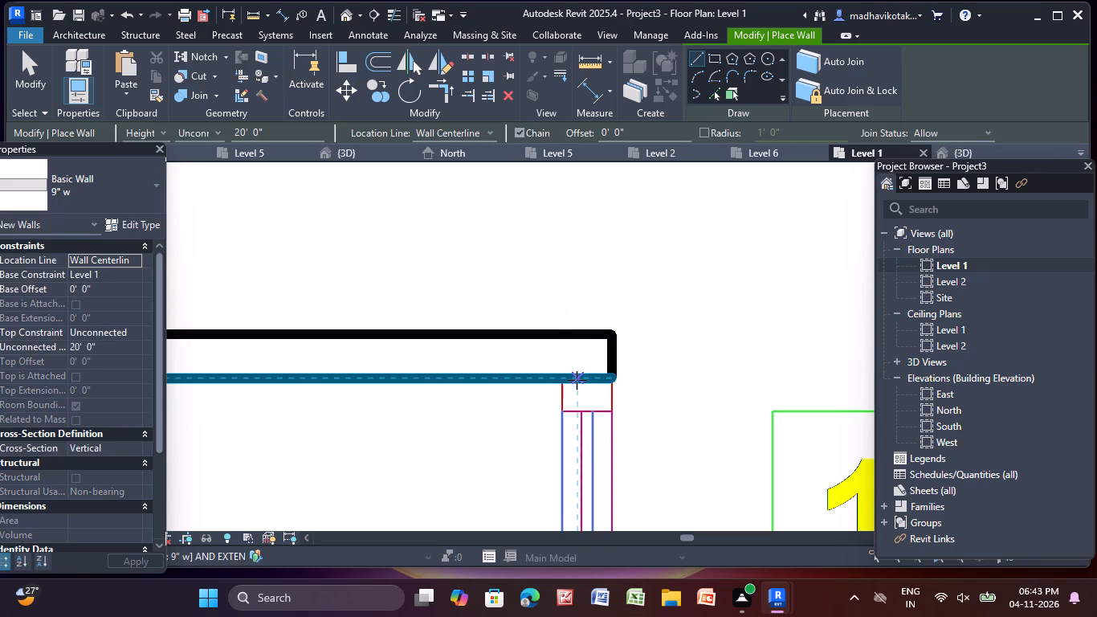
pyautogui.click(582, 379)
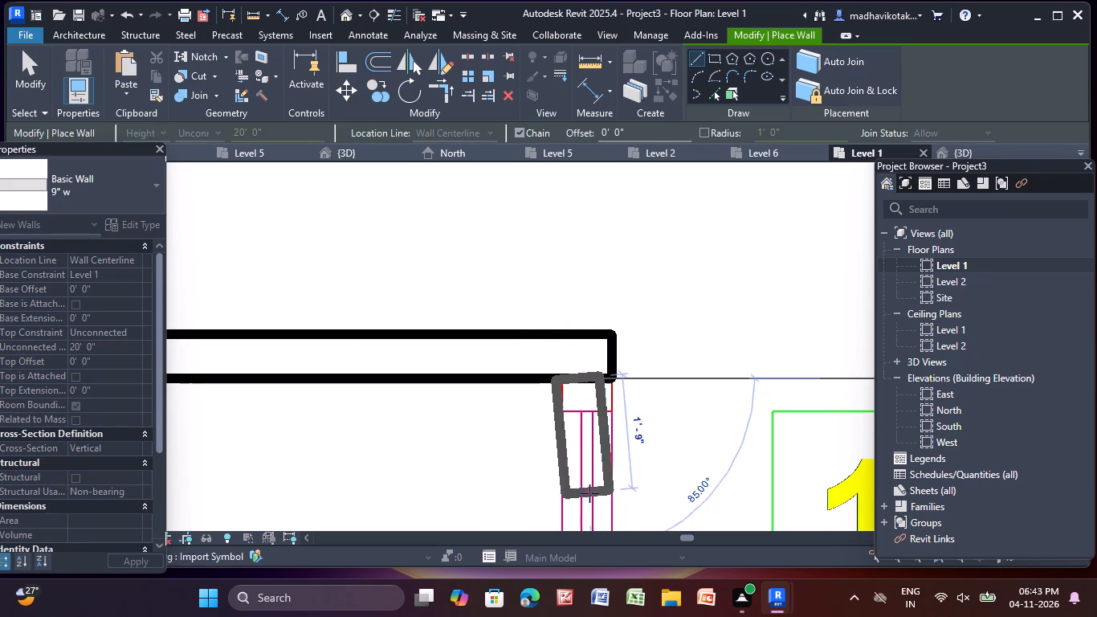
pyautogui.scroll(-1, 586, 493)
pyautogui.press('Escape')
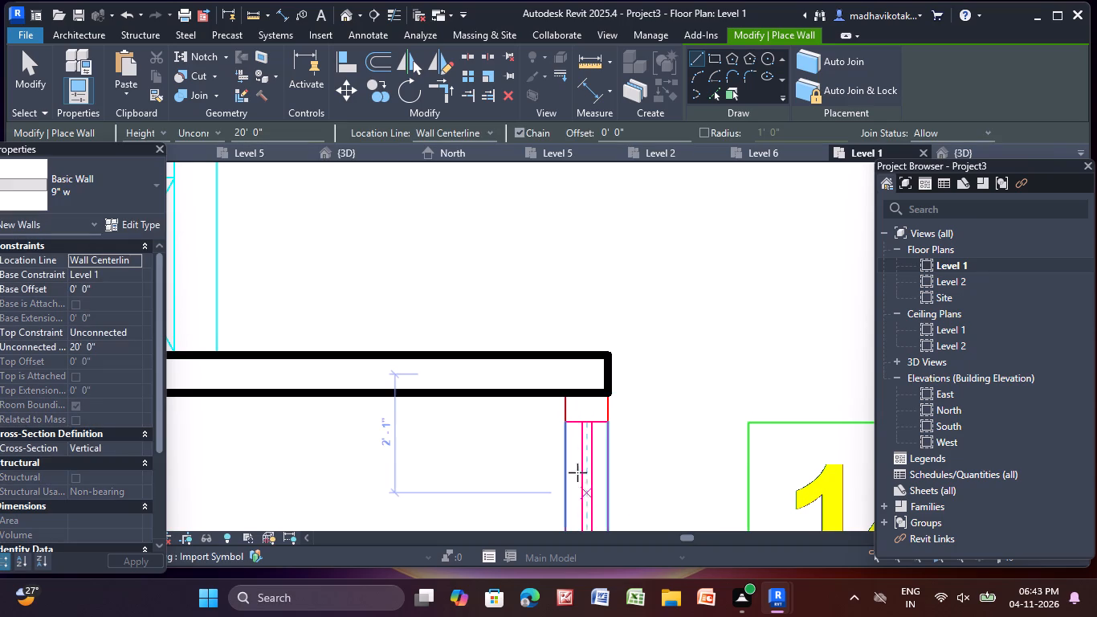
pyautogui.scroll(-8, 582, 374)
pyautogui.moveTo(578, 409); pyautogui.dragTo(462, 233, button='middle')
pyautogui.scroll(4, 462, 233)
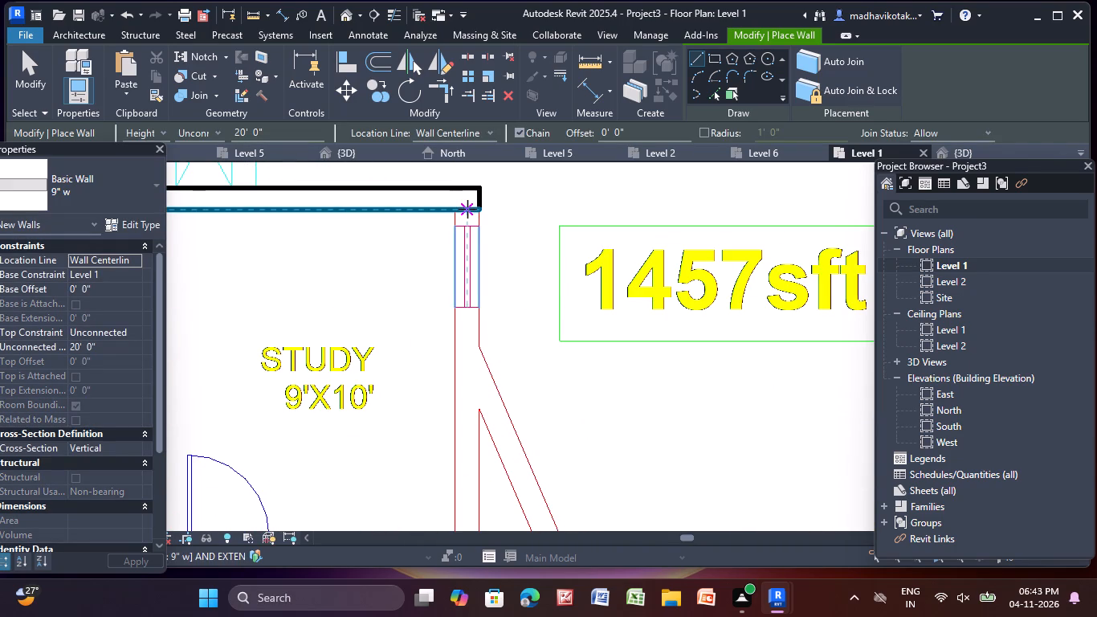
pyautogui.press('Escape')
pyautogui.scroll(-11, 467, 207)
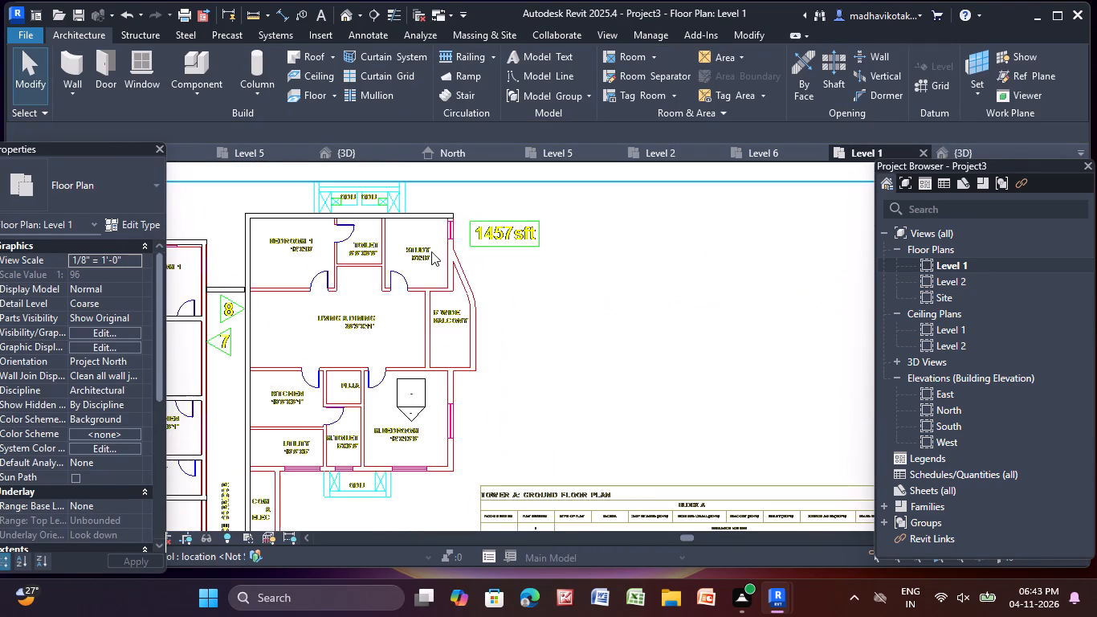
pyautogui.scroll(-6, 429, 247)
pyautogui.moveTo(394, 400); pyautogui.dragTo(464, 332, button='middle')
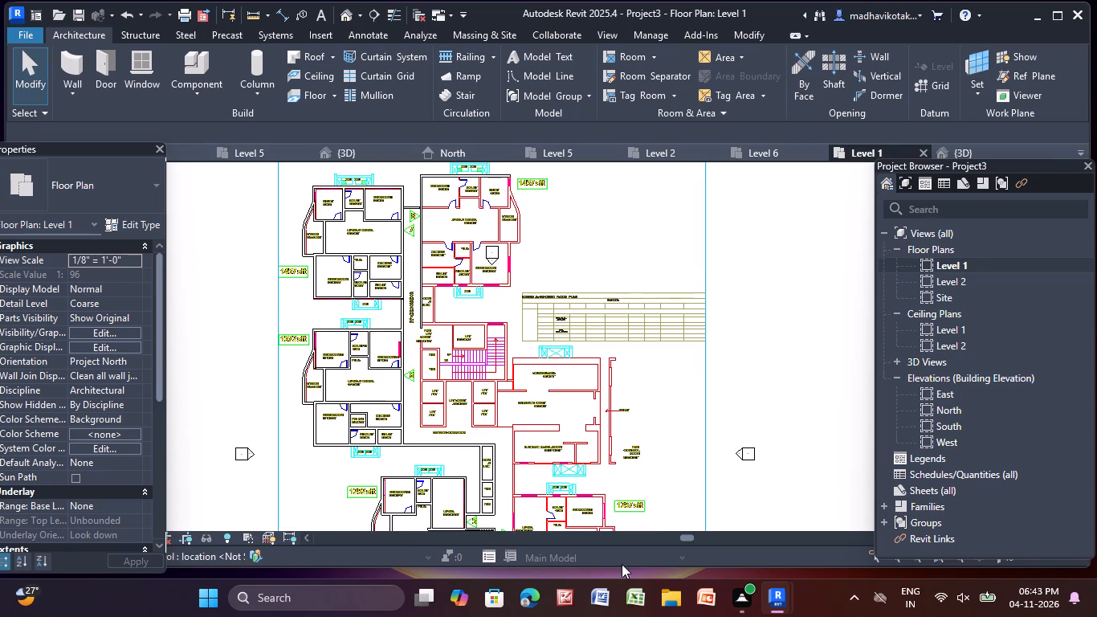
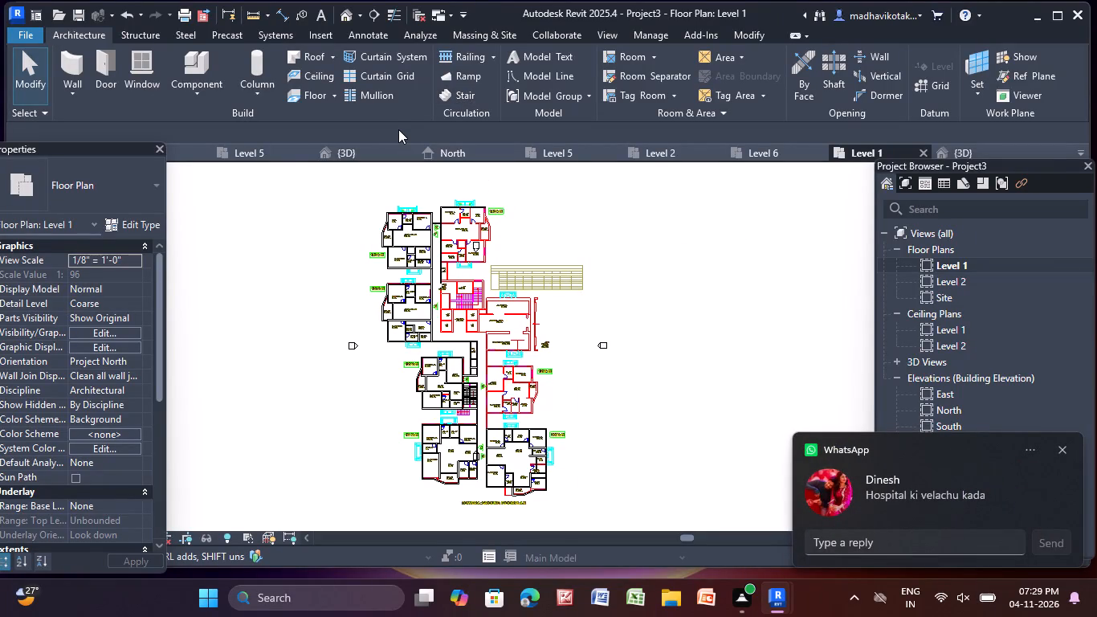
# Examine the second 1457 sft flat around the study's outer corner and the 5' wide balcony.
pyautogui.scroll(4, 401, 292)
pyautogui.moveTo(504, 206); pyautogui.dragTo(492, 214, button='middle')
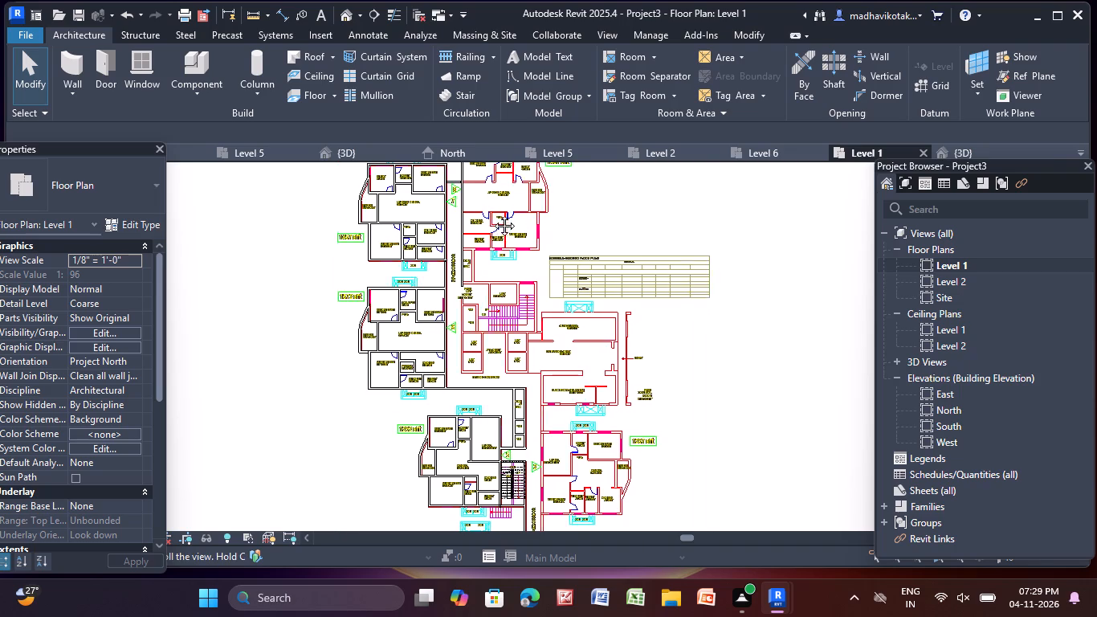
pyautogui.moveTo(492, 214); pyautogui.dragTo(428, 285, button='middle')
pyautogui.scroll(4, 431, 261)
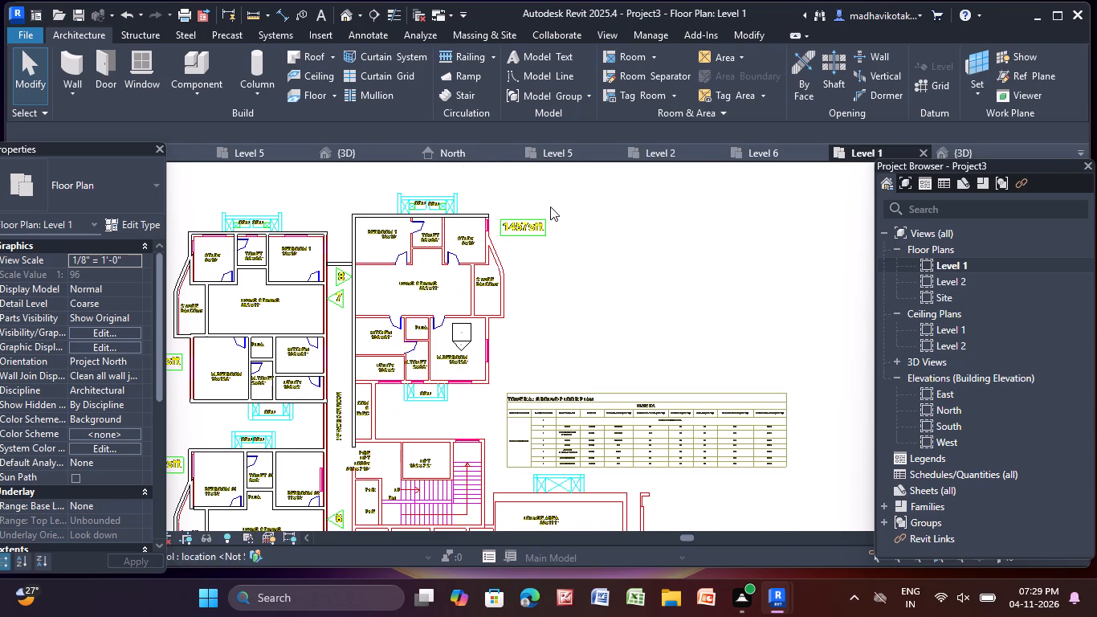
pyautogui.scroll(6, 464, 210)
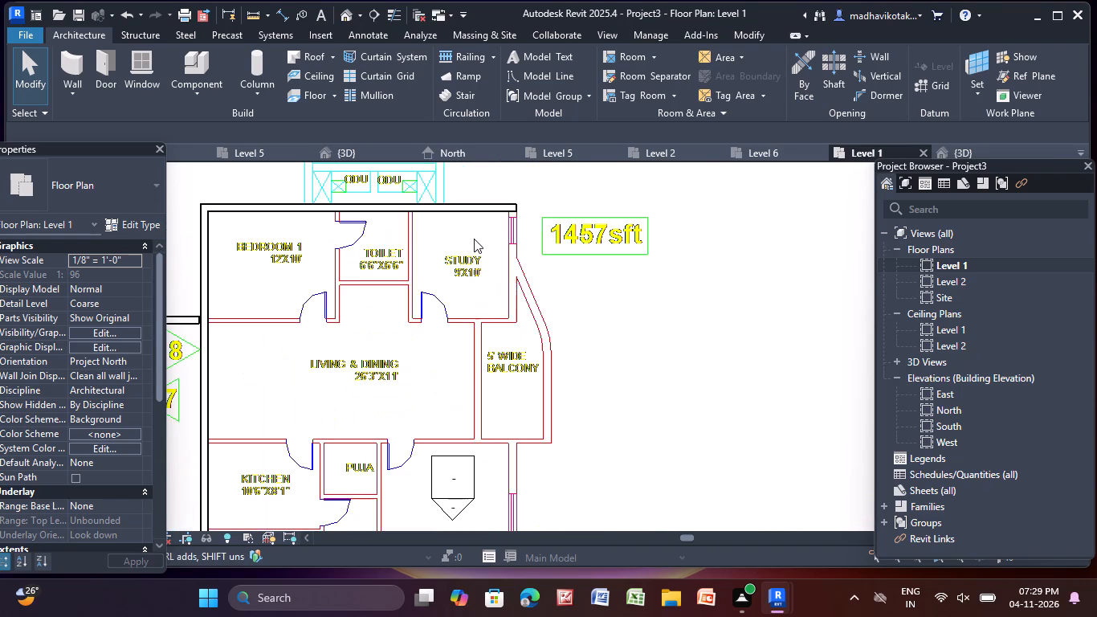
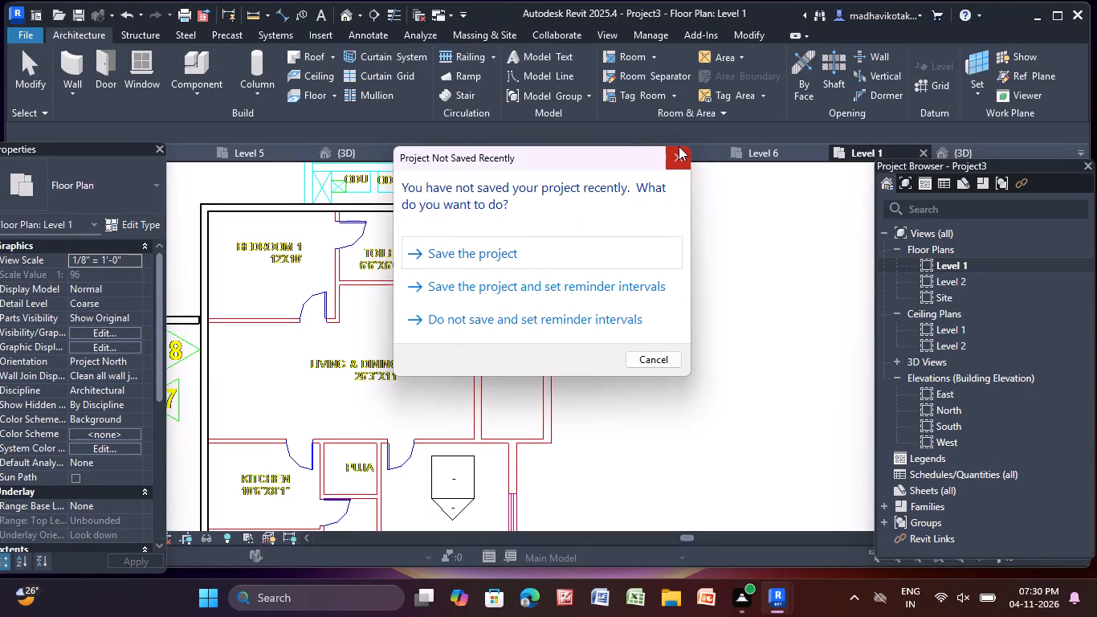
# Place 9" w walls by picking the plan lines along the study's outer side and the slanted edge leading to the balcony.
pyautogui.click(679, 146)
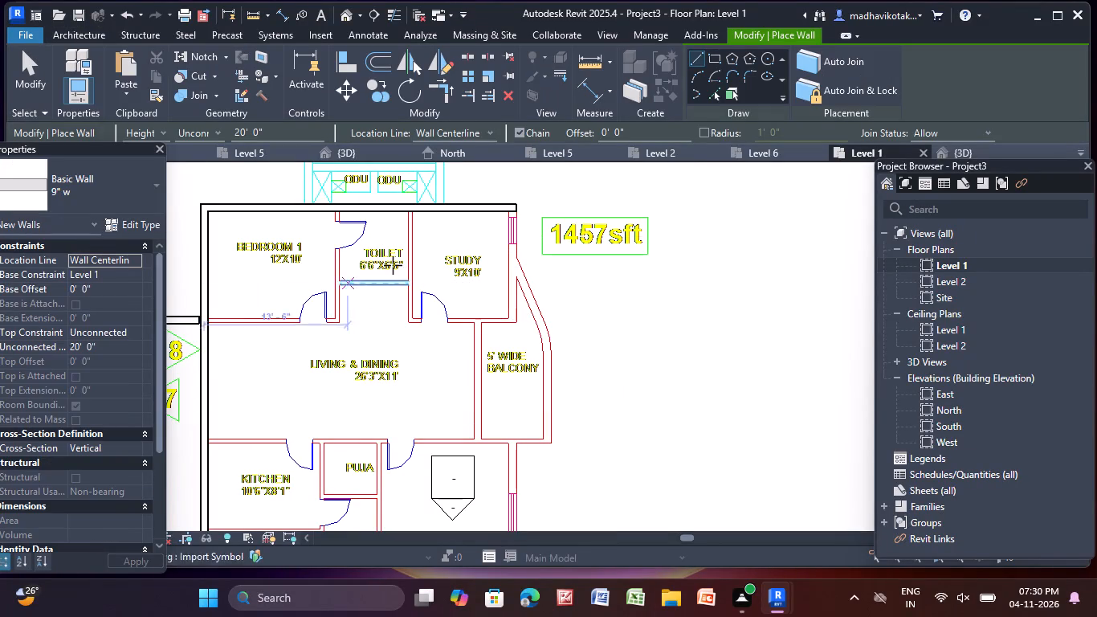
pyautogui.scroll(8, 477, 226)
pyautogui.scroll(-12, 502, 256)
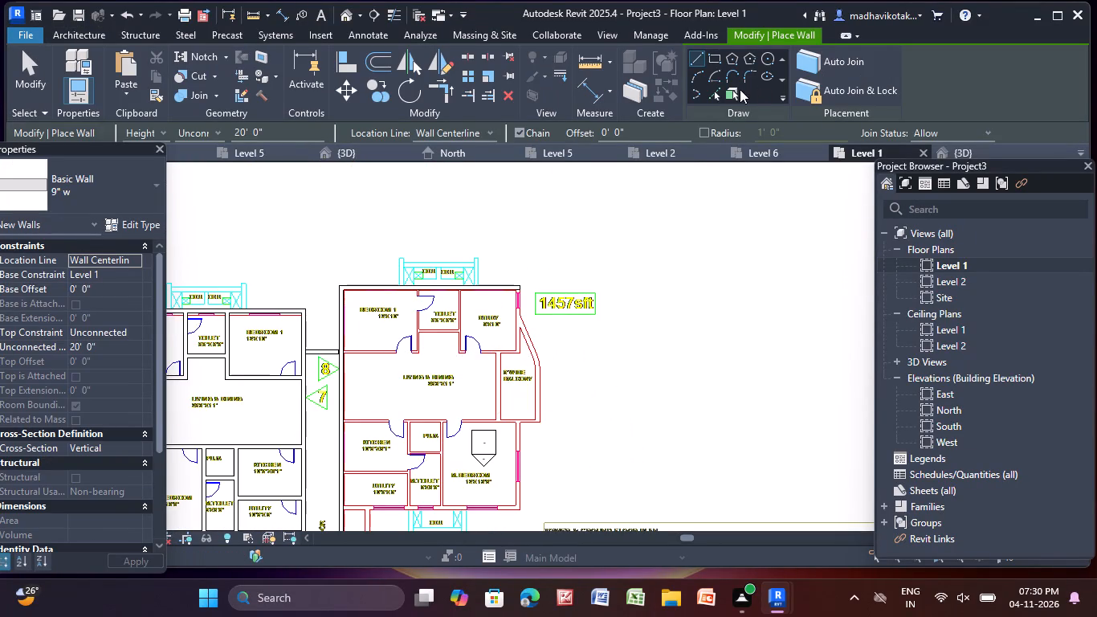
pyautogui.click(714, 90)
pyautogui.scroll(8, 522, 326)
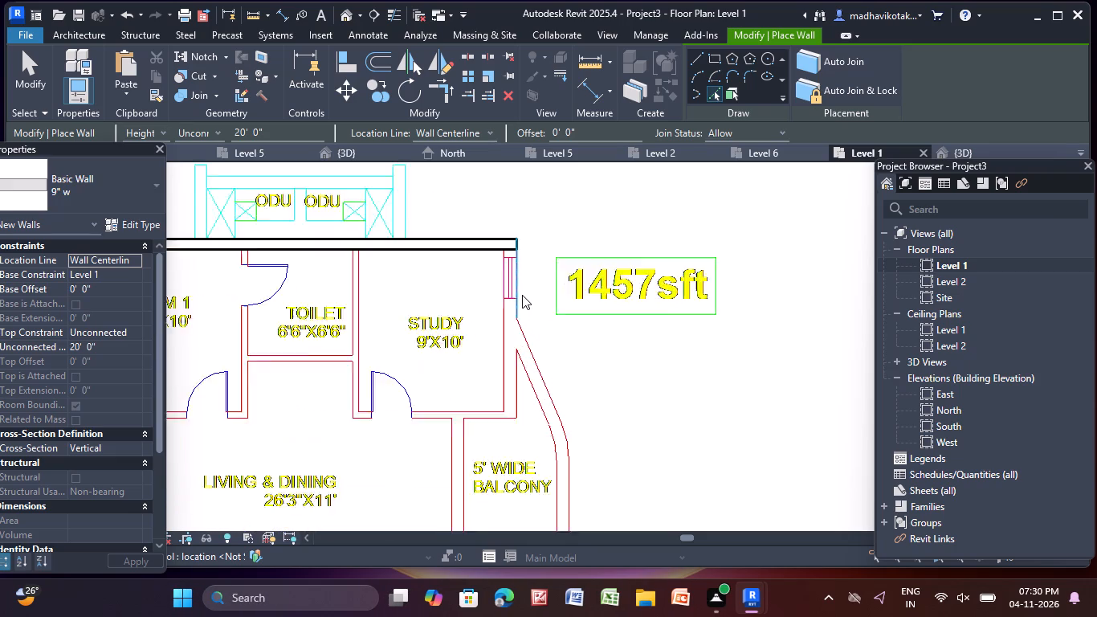
pyautogui.scroll(1, 522, 295)
pyautogui.click(516, 285)
pyautogui.click(534, 382)
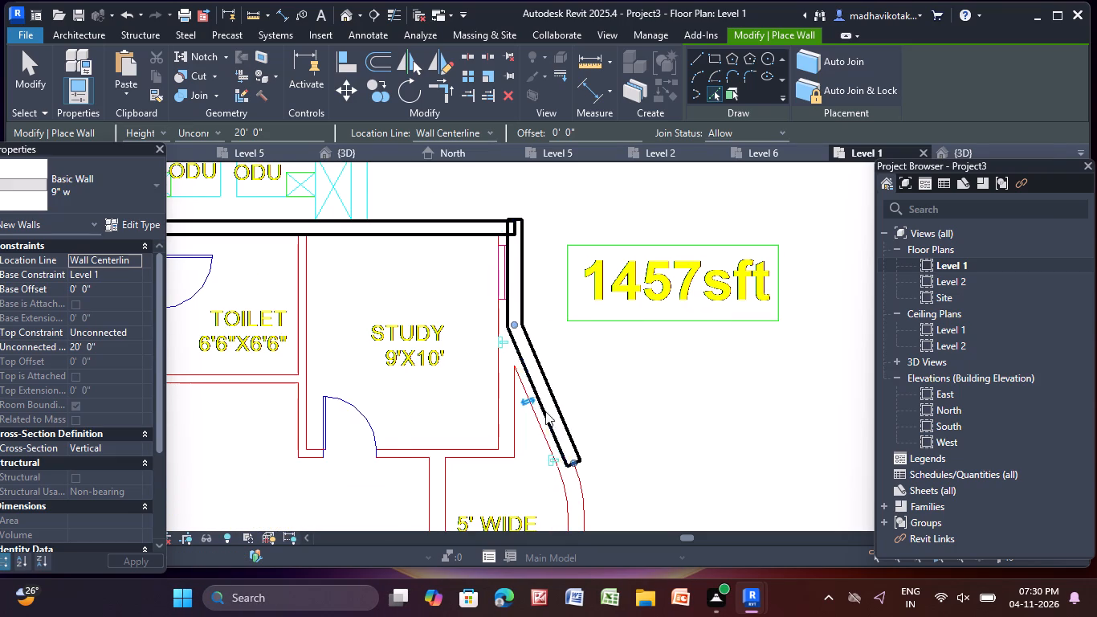
# Place 9" w walls from the plan lines along the 5' wide balcony's curved corner, straight outer edge and short return to the master bedroom.
pyautogui.scroll(-2, 550, 431)
pyautogui.moveTo(551, 431); pyautogui.dragTo(464, 165, button='middle')
pyautogui.click(490, 227)
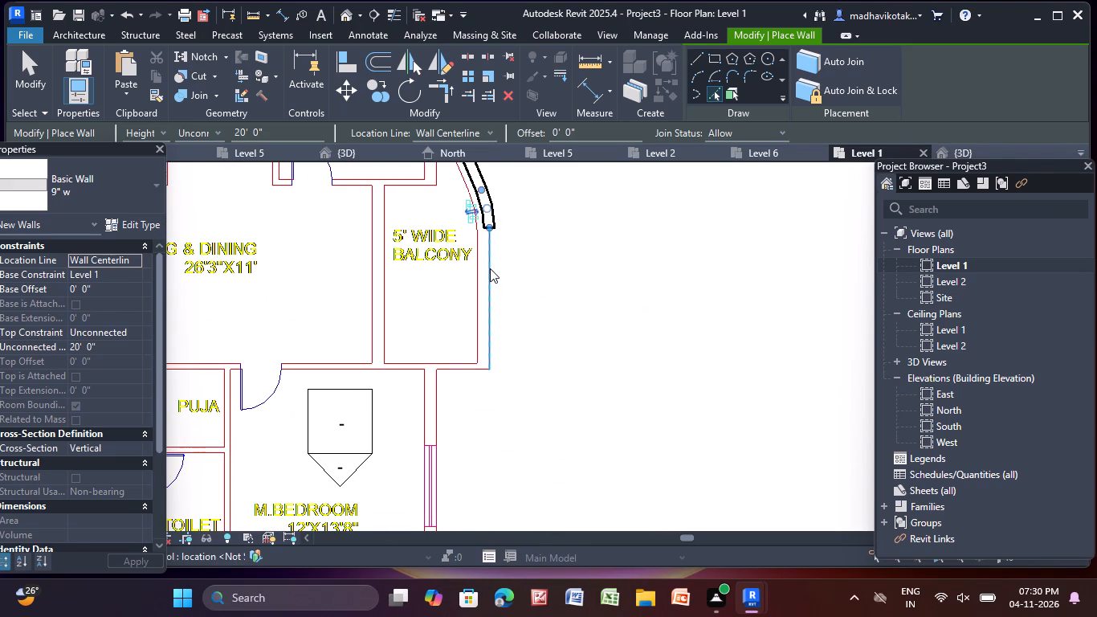
pyautogui.click(491, 268)
pyautogui.click(463, 370)
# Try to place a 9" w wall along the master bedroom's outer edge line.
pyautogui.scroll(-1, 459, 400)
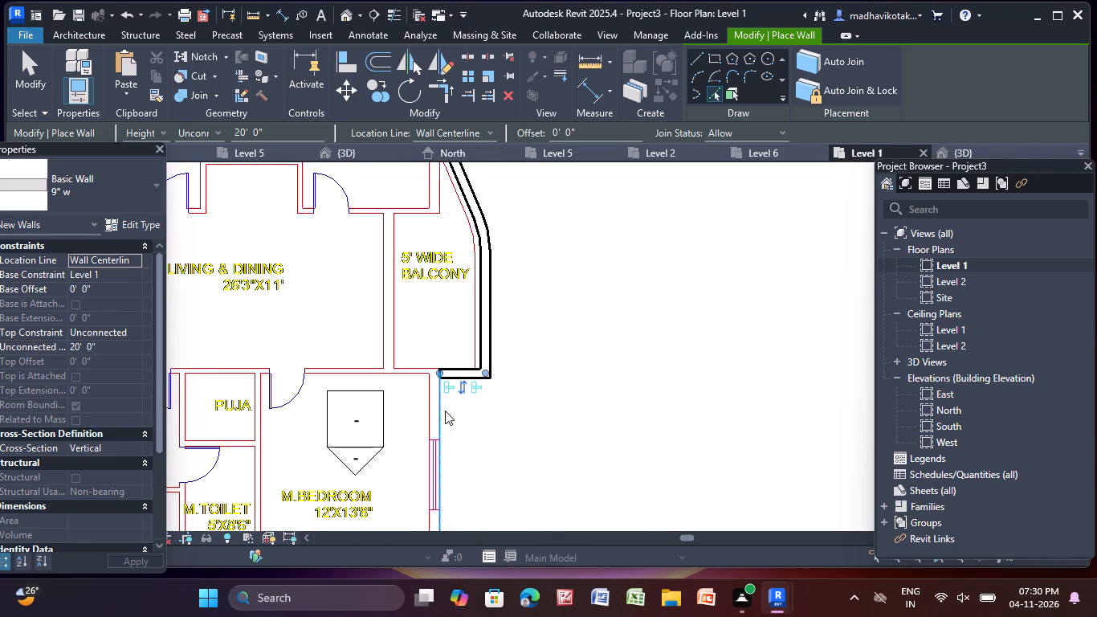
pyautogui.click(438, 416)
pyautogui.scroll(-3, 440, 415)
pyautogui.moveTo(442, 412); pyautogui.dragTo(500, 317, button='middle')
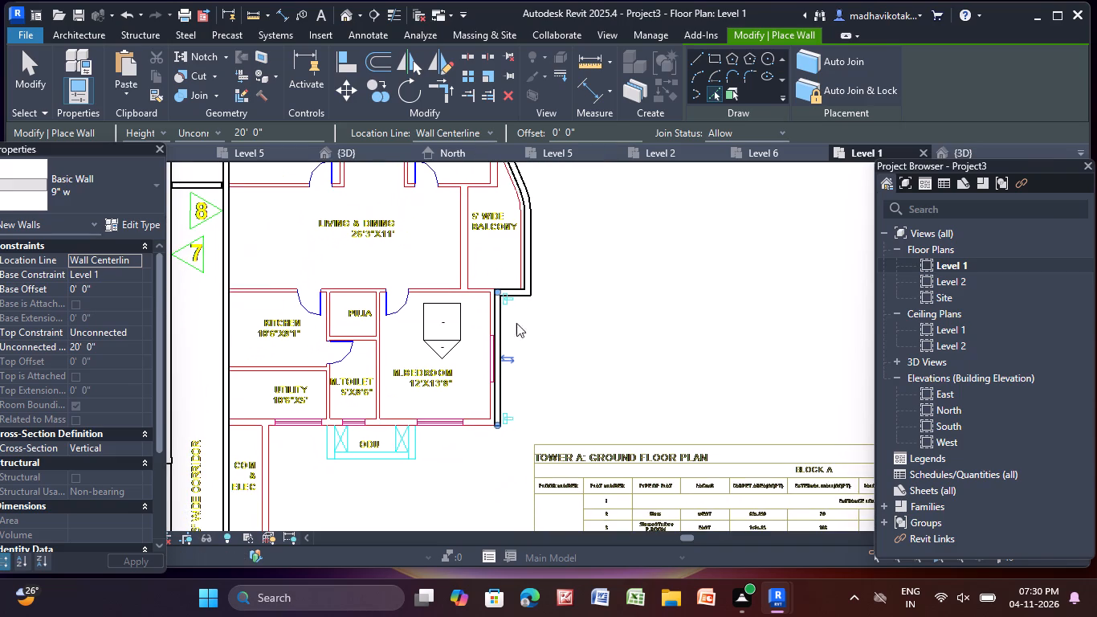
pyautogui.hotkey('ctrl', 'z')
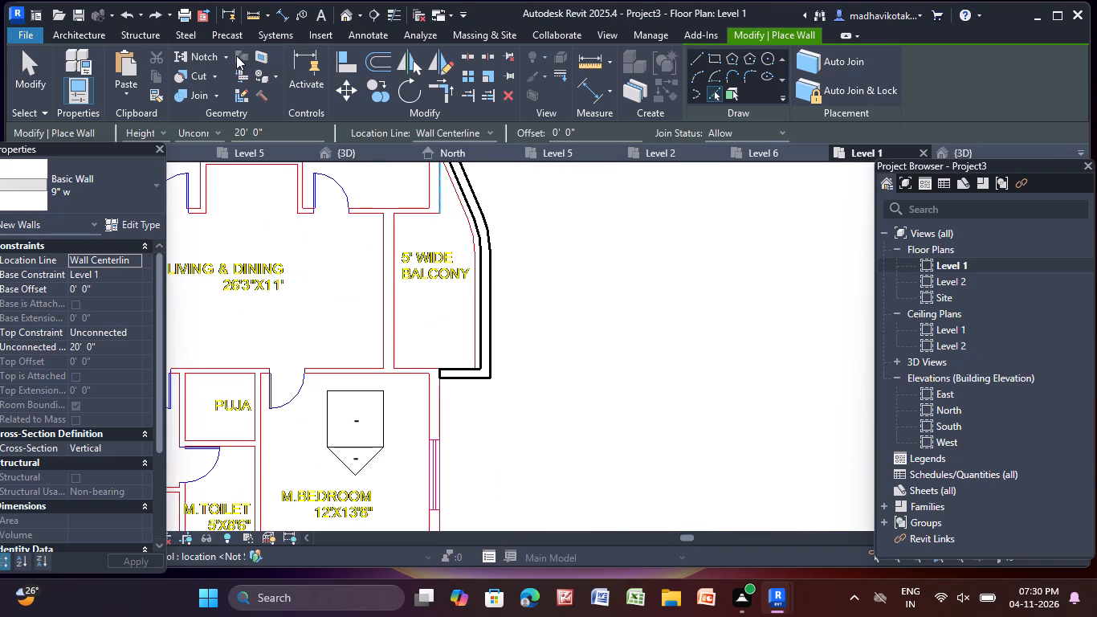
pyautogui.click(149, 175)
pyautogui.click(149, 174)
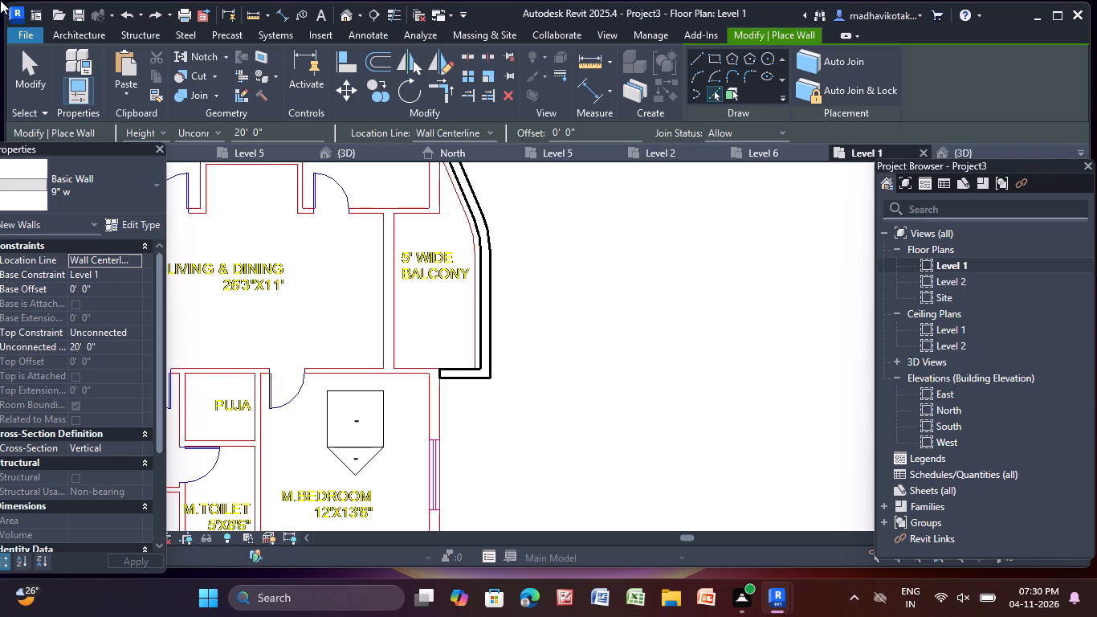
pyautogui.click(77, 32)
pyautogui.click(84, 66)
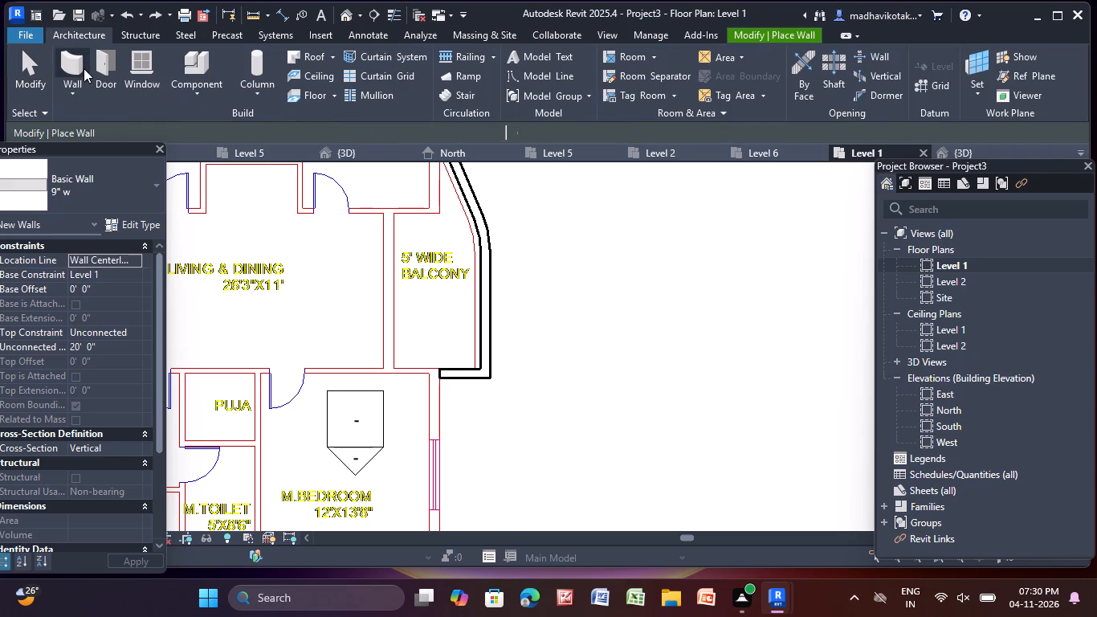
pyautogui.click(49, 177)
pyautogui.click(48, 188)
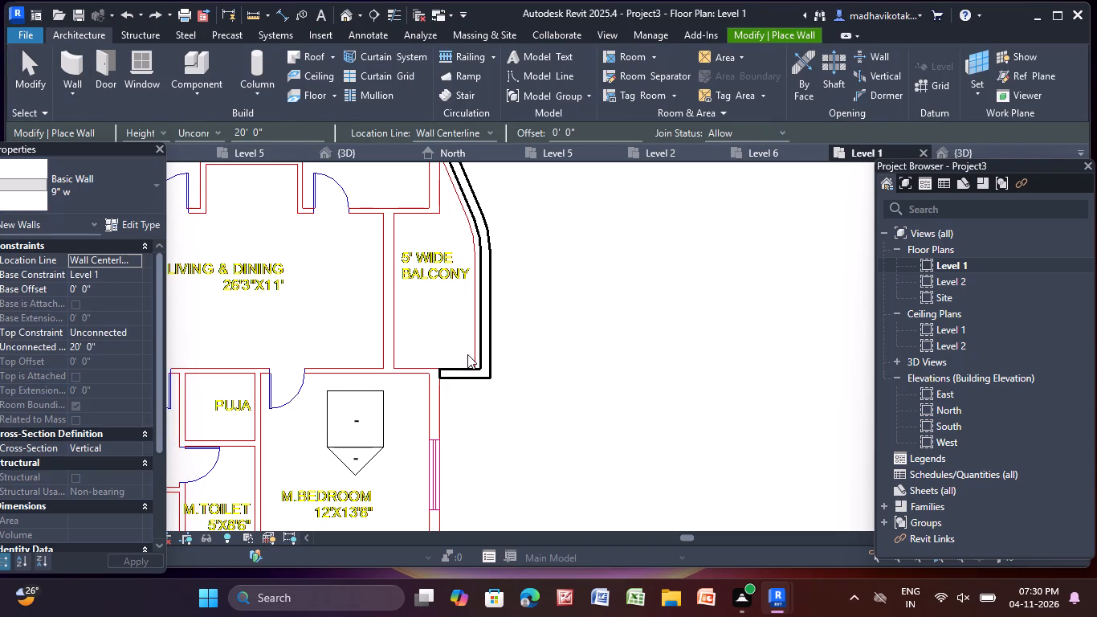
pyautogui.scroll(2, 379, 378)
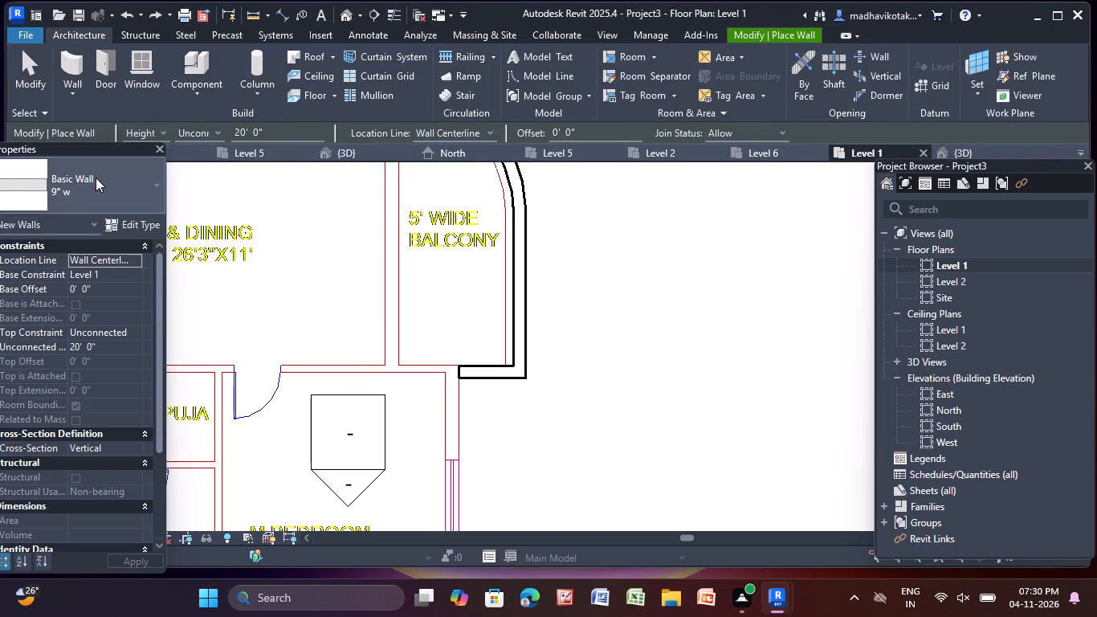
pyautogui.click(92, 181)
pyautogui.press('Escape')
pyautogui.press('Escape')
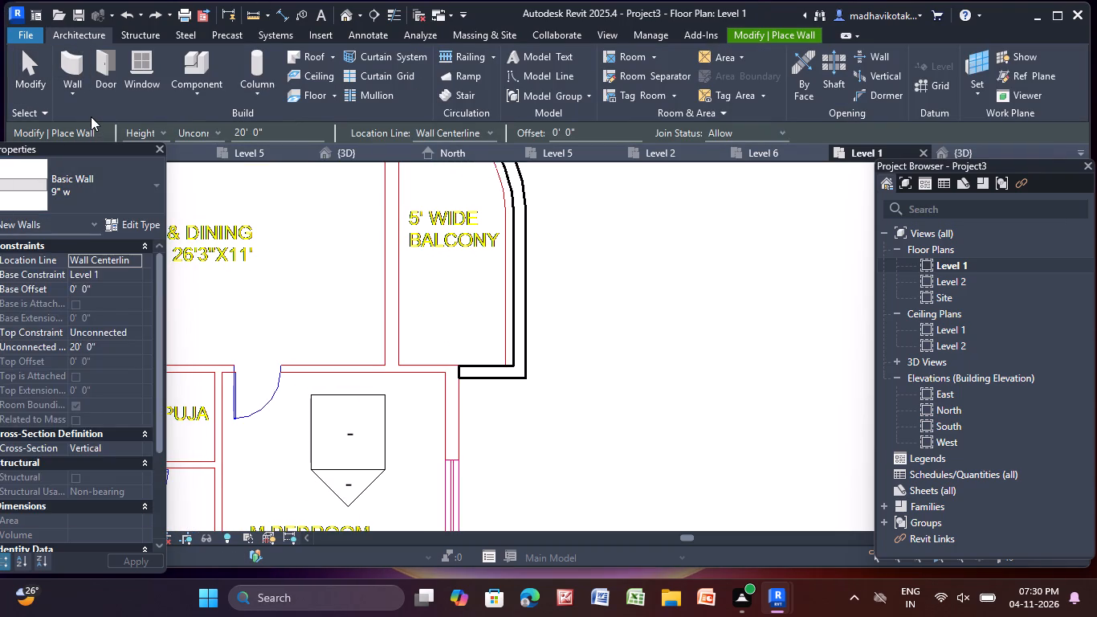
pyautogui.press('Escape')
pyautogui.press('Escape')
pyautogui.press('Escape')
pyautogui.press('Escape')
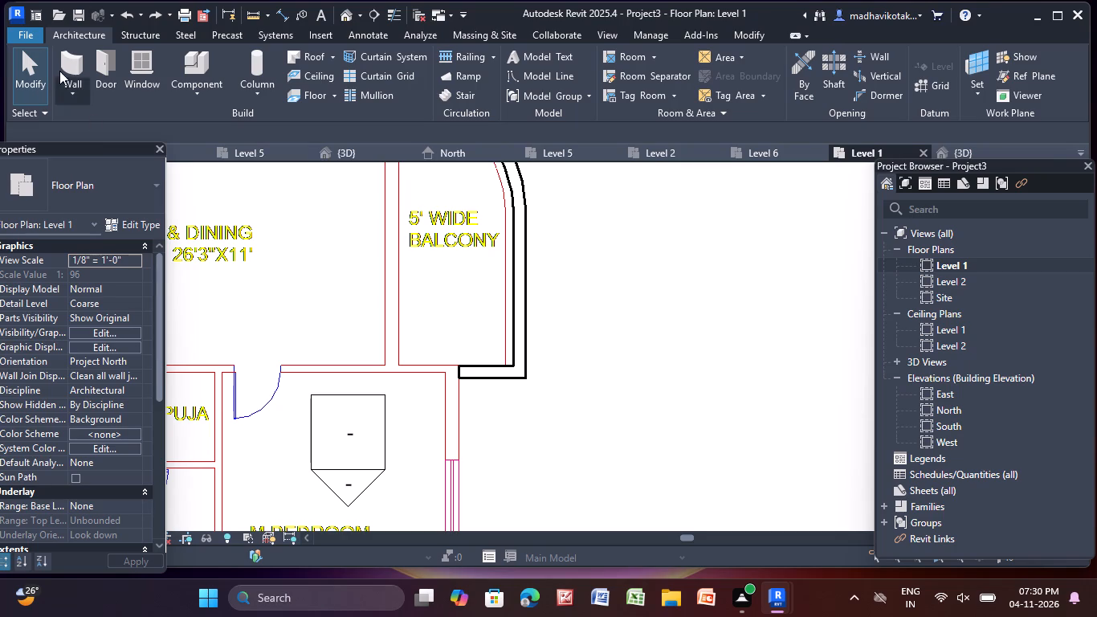
# Draw a straight 9" w wall from the 5'6" wide corridor wall past the fire lift lobby and 10'3"x7'3" lift to the staircase's outer corner.
pyautogui.click(59, 71)
pyautogui.click(63, 185)
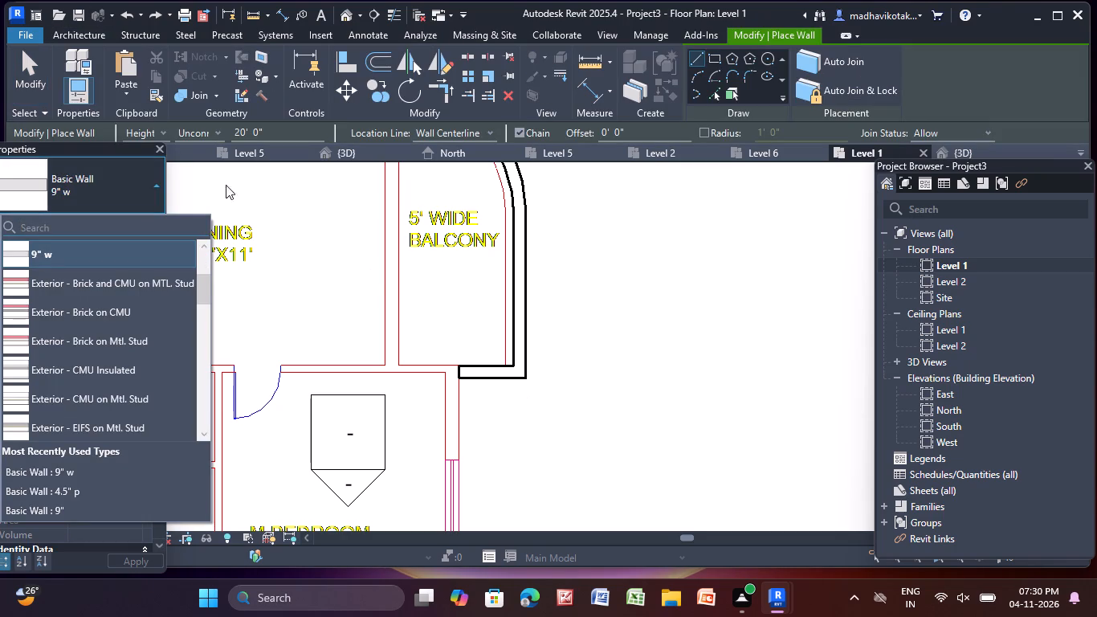
pyautogui.click(139, 245)
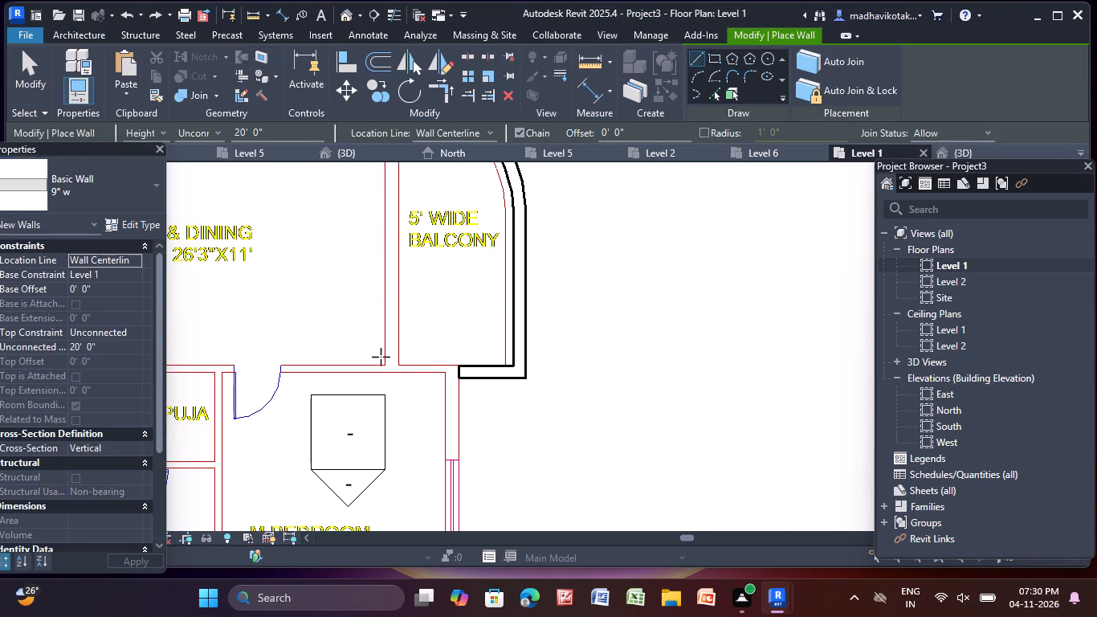
pyautogui.scroll(8, 434, 385)
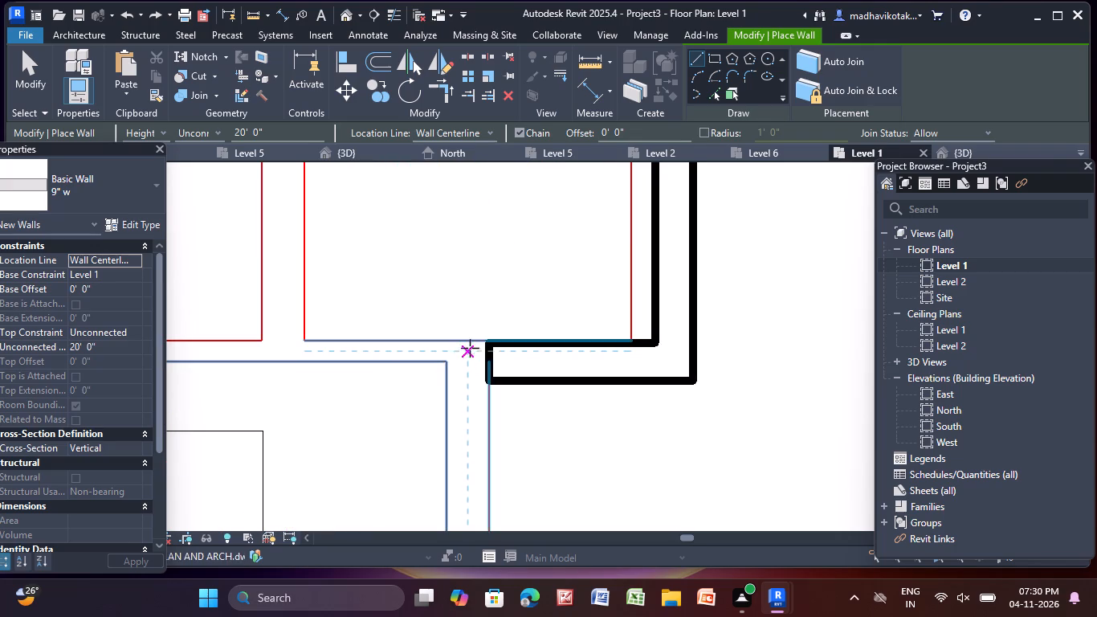
pyautogui.scroll(-17, 485, 361)
pyautogui.scroll(-4, 496, 434)
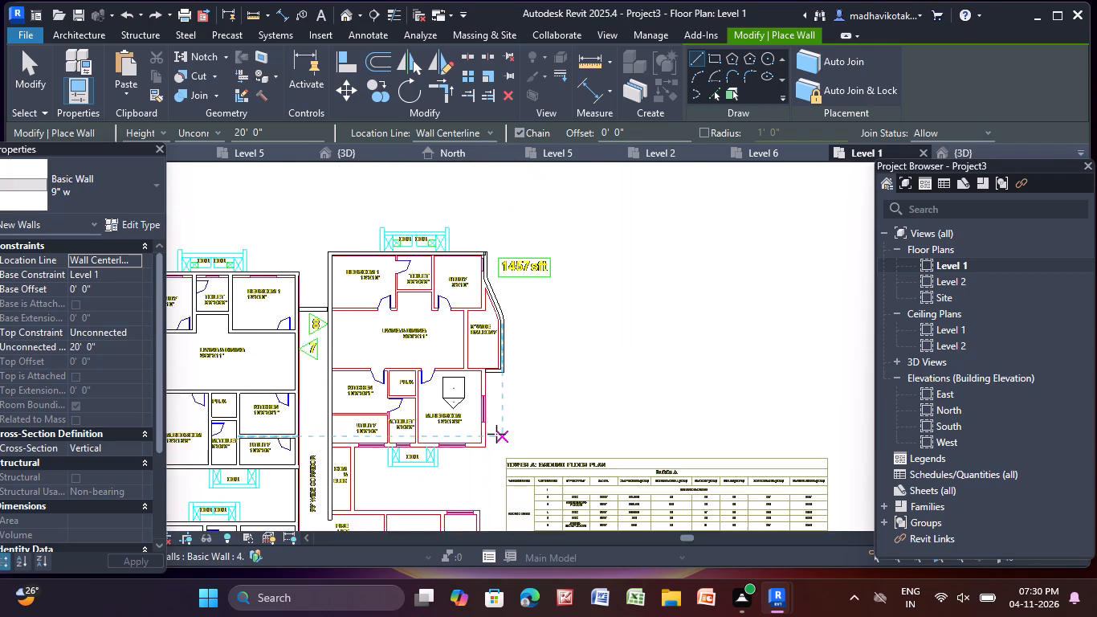
pyautogui.moveTo(496, 432); pyautogui.dragTo(500, 378, button='middle')
pyautogui.scroll(4, 500, 378)
pyautogui.scroll(7, 377, 426)
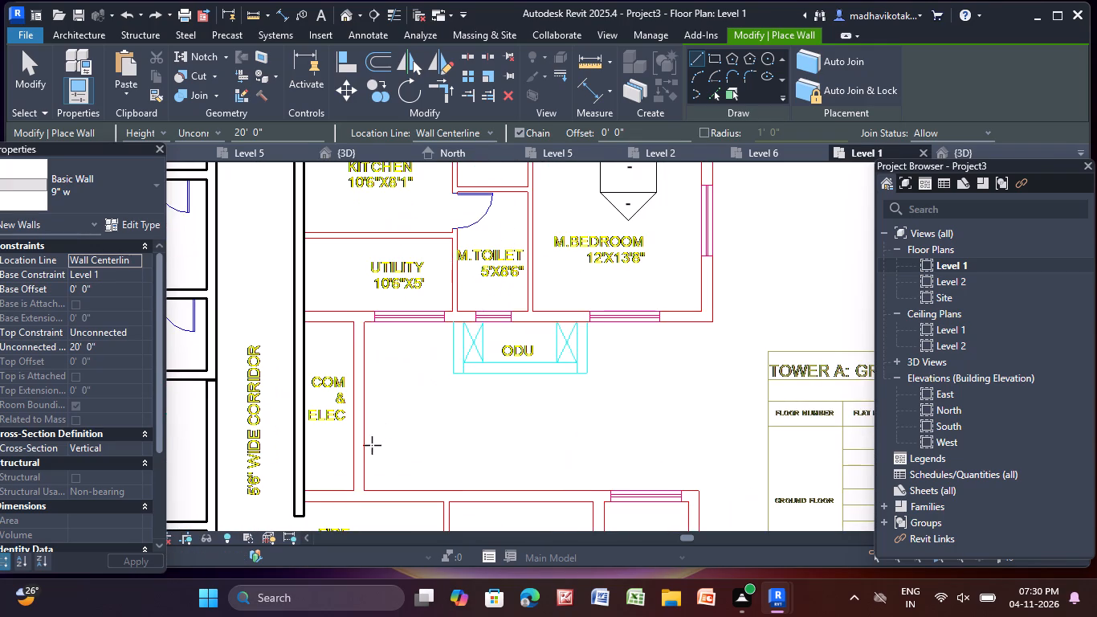
pyautogui.moveTo(371, 446); pyautogui.dragTo(397, 248, button='middle')
pyautogui.scroll(3, 336, 311)
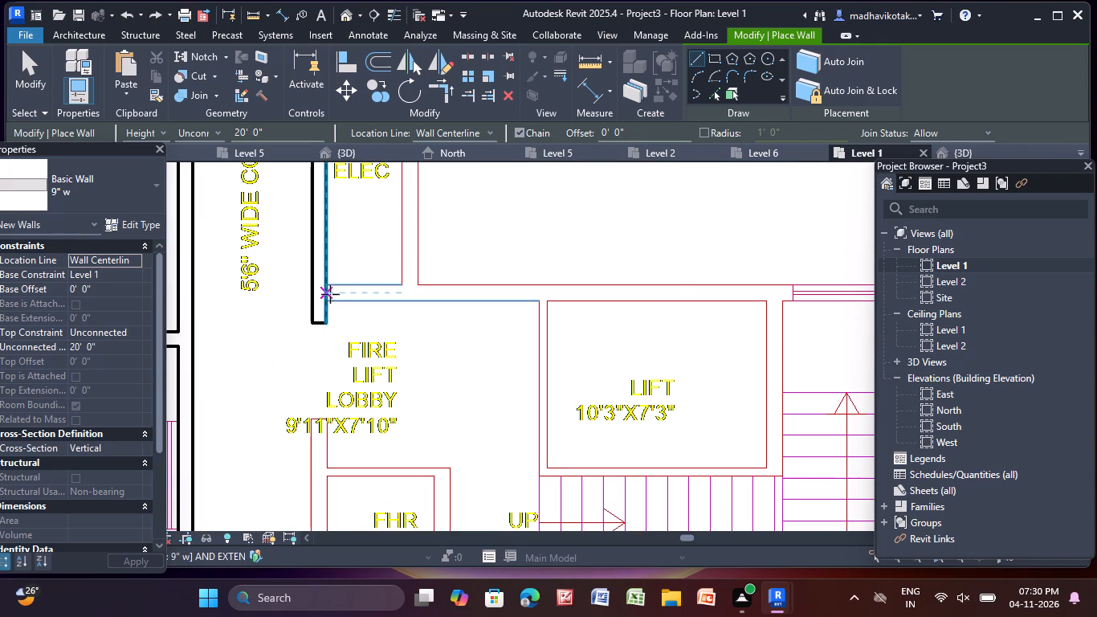
pyautogui.click(328, 291)
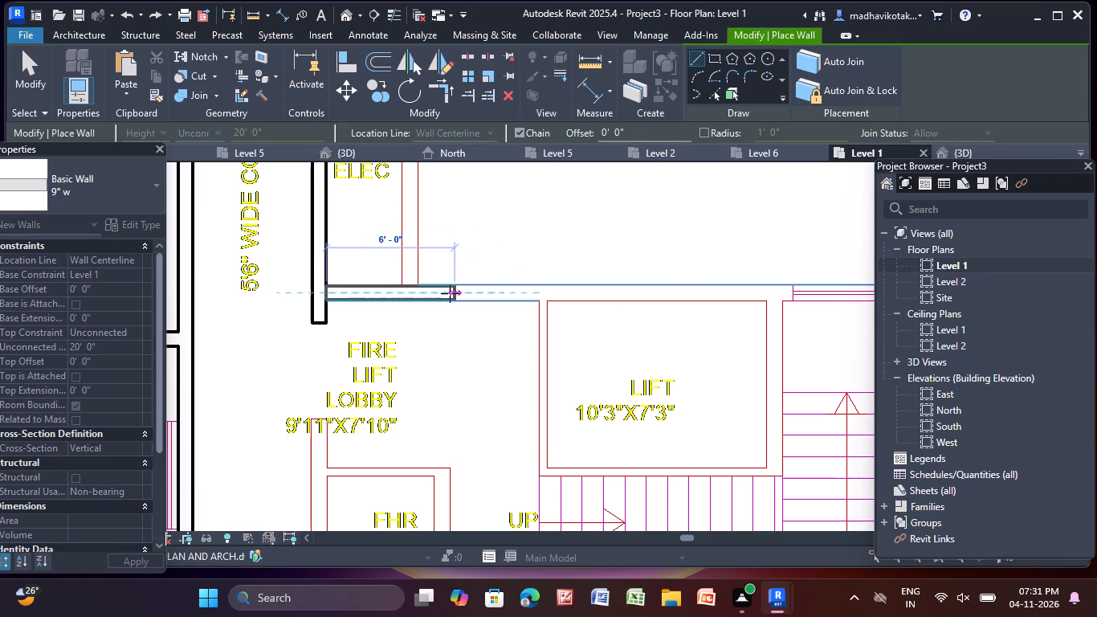
pyautogui.scroll(-1, 703, 301)
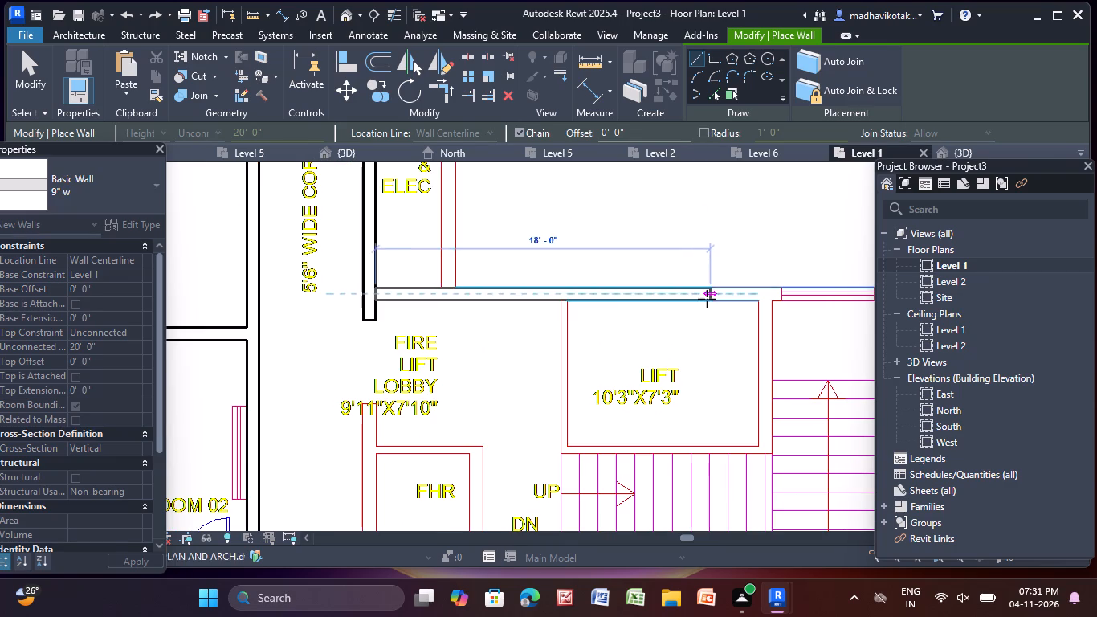
pyautogui.scroll(-1, 759, 287)
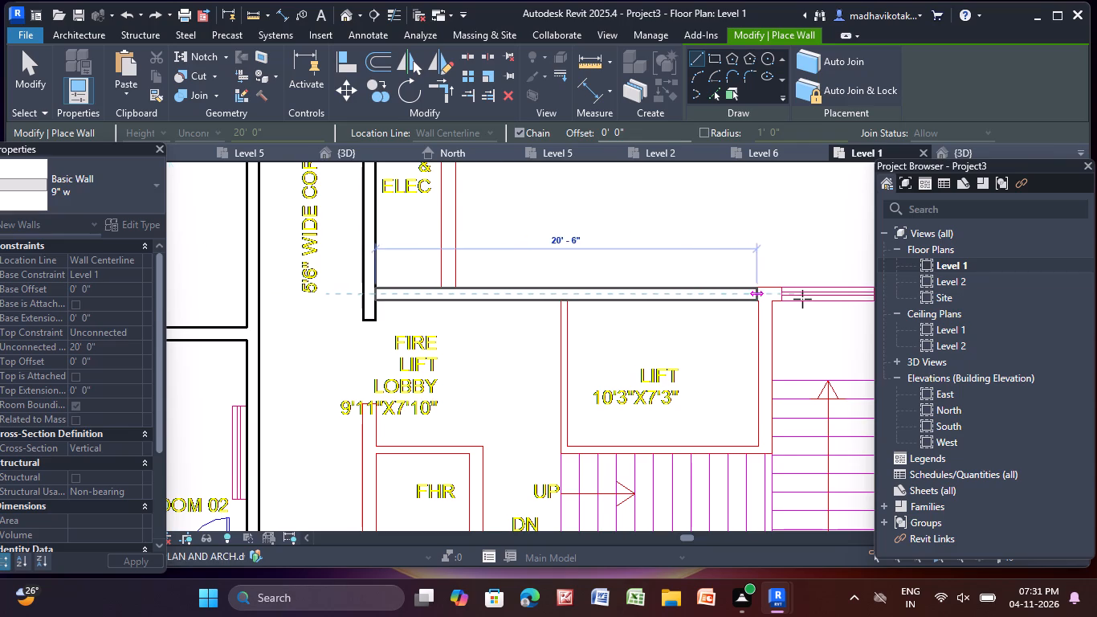
pyautogui.scroll(-2, 803, 299)
pyautogui.moveTo(803, 299); pyautogui.dragTo(553, 299, button='middle')
pyautogui.scroll(7, 602, 296)
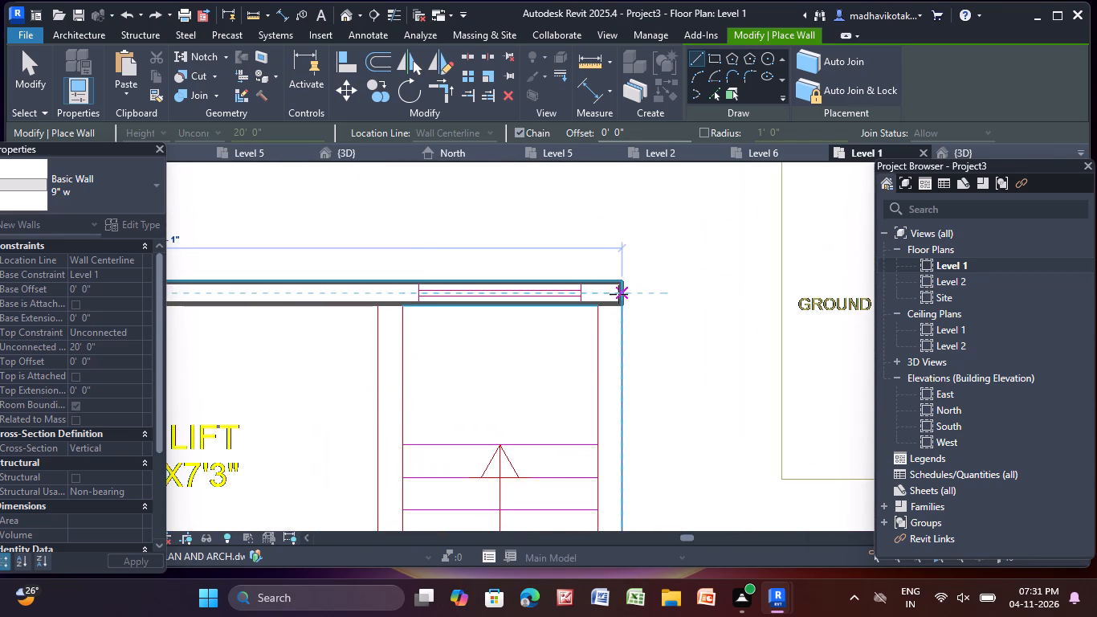
pyautogui.click(618, 294)
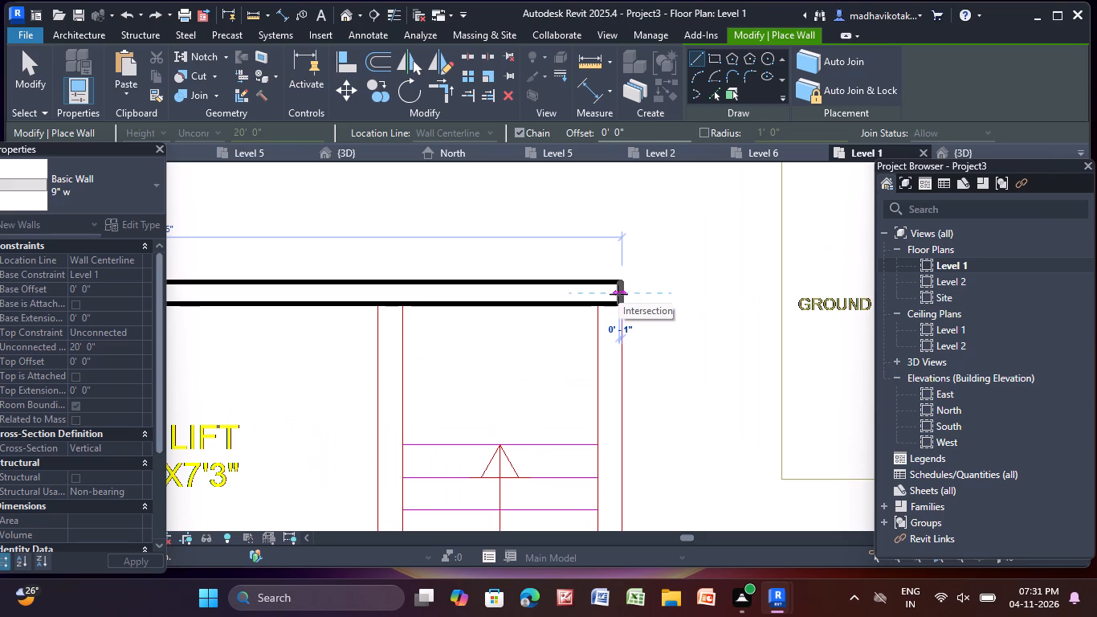
pyautogui.press('Escape')
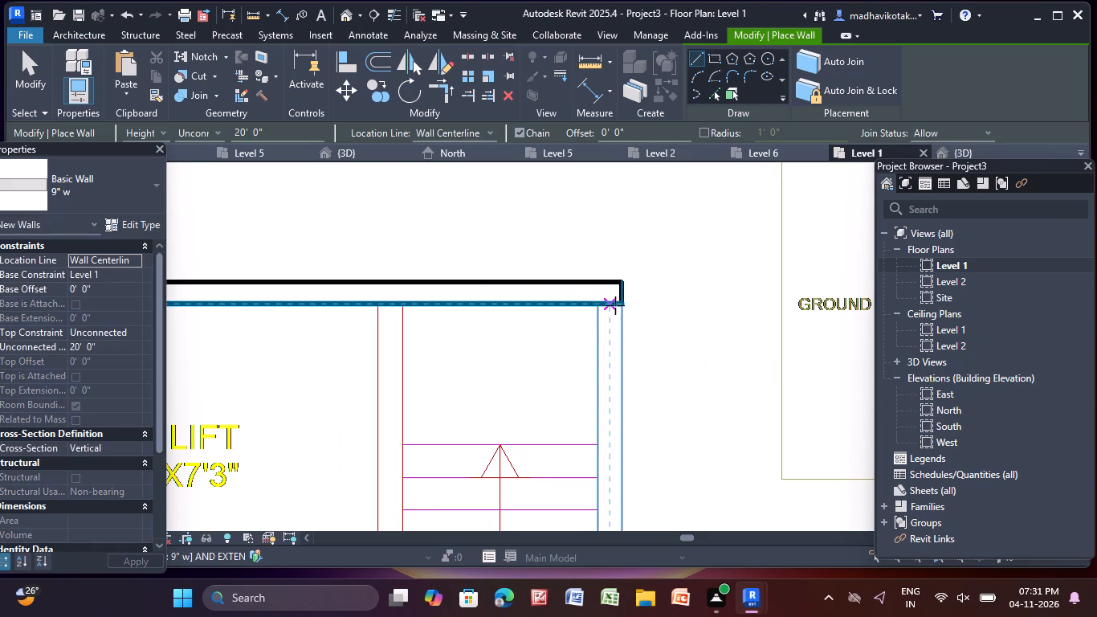
# Draw a perpendicular 9" w wall along the staircase's outer side, from the lift wall's end to the wall line beside the entrance lobby.
pyautogui.click(612, 305)
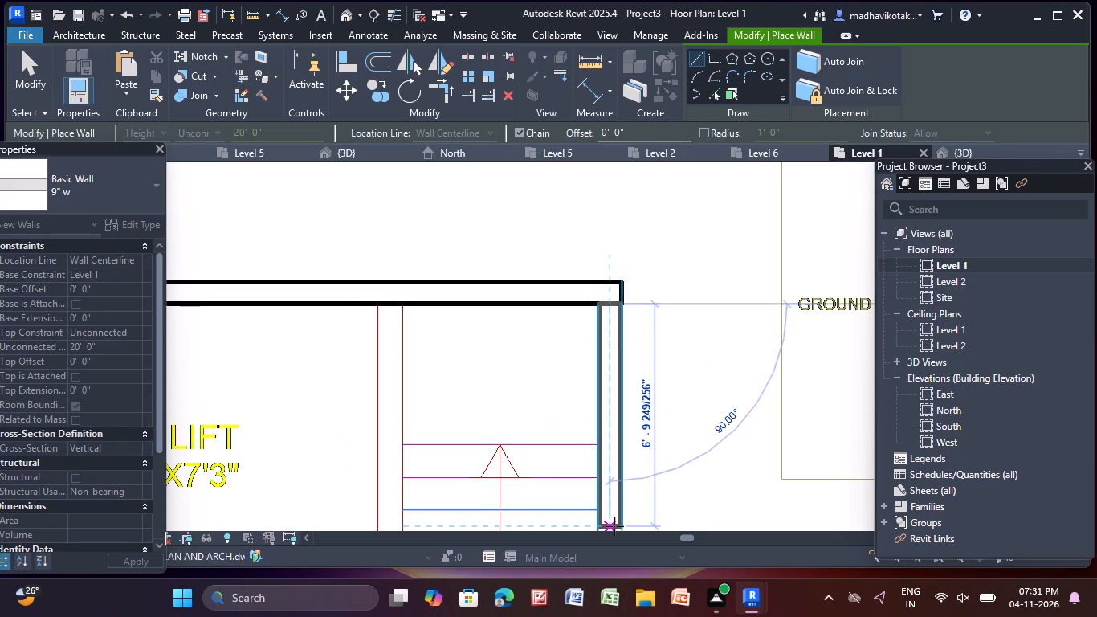
pyautogui.scroll(-1, 614, 525)
pyautogui.moveTo(607, 509); pyautogui.dragTo(564, 38, button='middle')
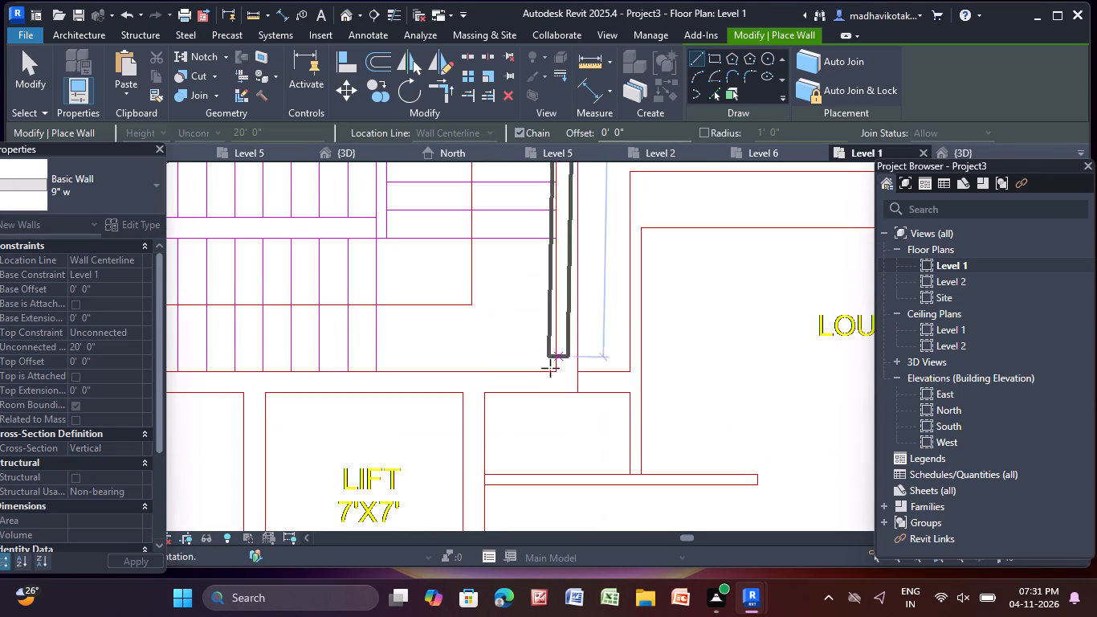
pyautogui.click(566, 394)
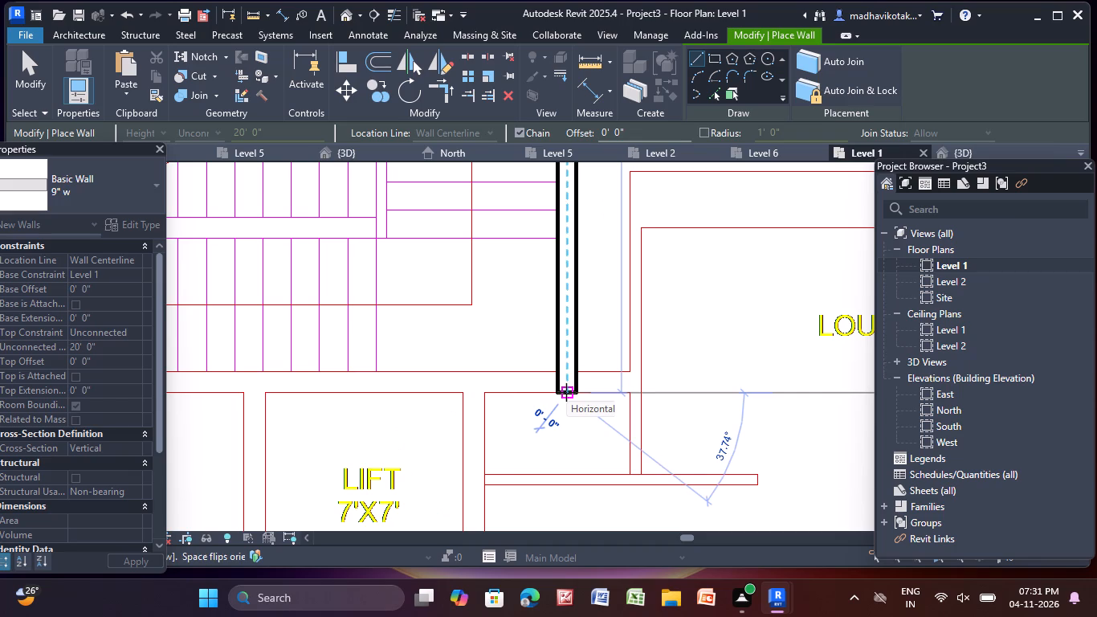
pyautogui.press('Escape')
# Draw a straight 9" w wall from the fire lift lobby's wall end past FHR, PHE and the two 7'X7' lifts to the 5'6" wide corridor.
pyautogui.scroll(-5, 518, 389)
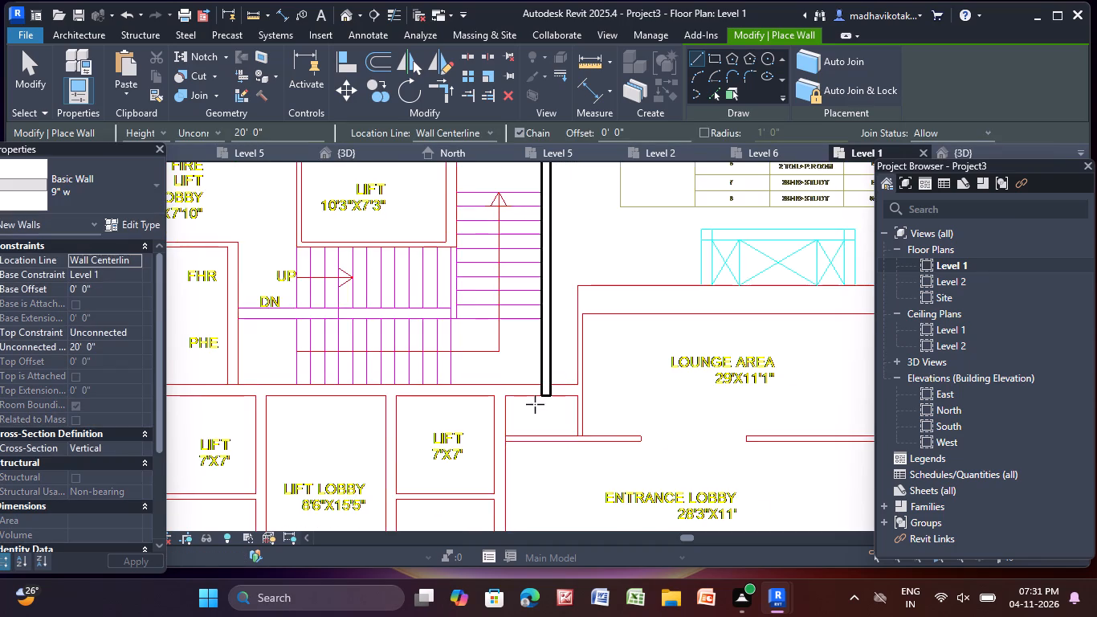
pyautogui.scroll(-2, 535, 404)
pyautogui.moveTo(536, 403); pyautogui.dragTo(686, 418, button='middle')
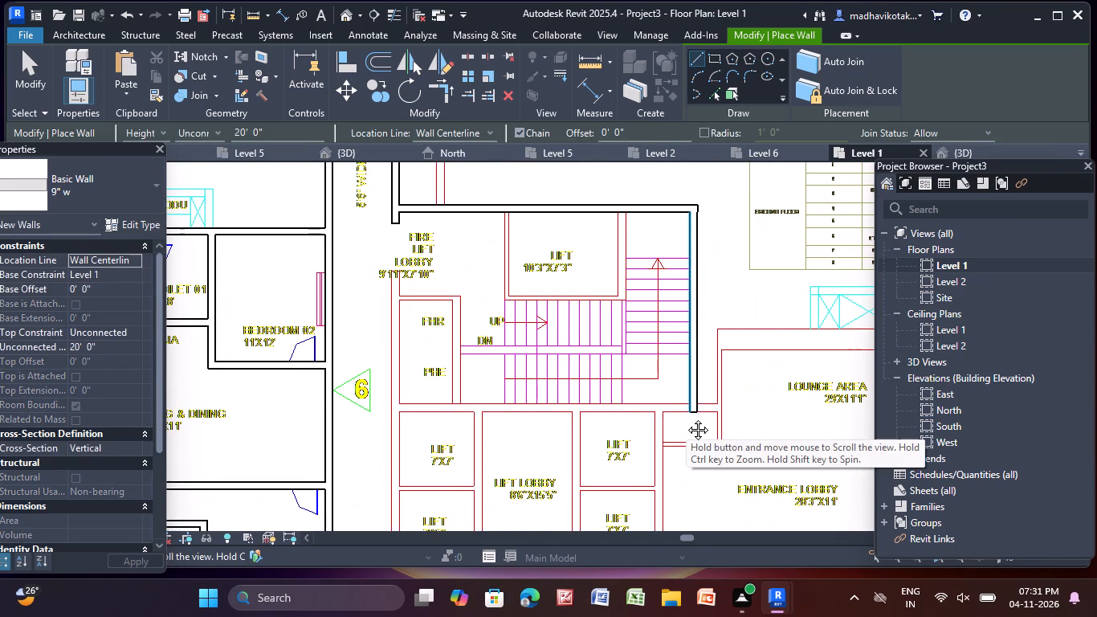
pyautogui.moveTo(686, 418); pyautogui.dragTo(684, 418, button='middle')
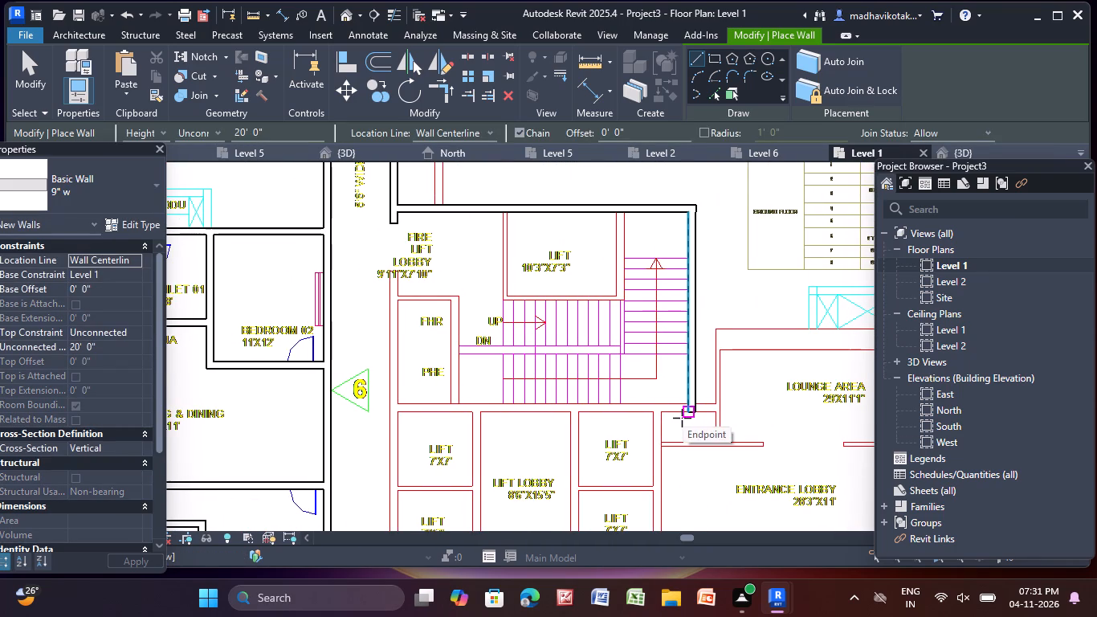
pyautogui.scroll(2, 344, 255)
pyautogui.scroll(9, 415, 281)
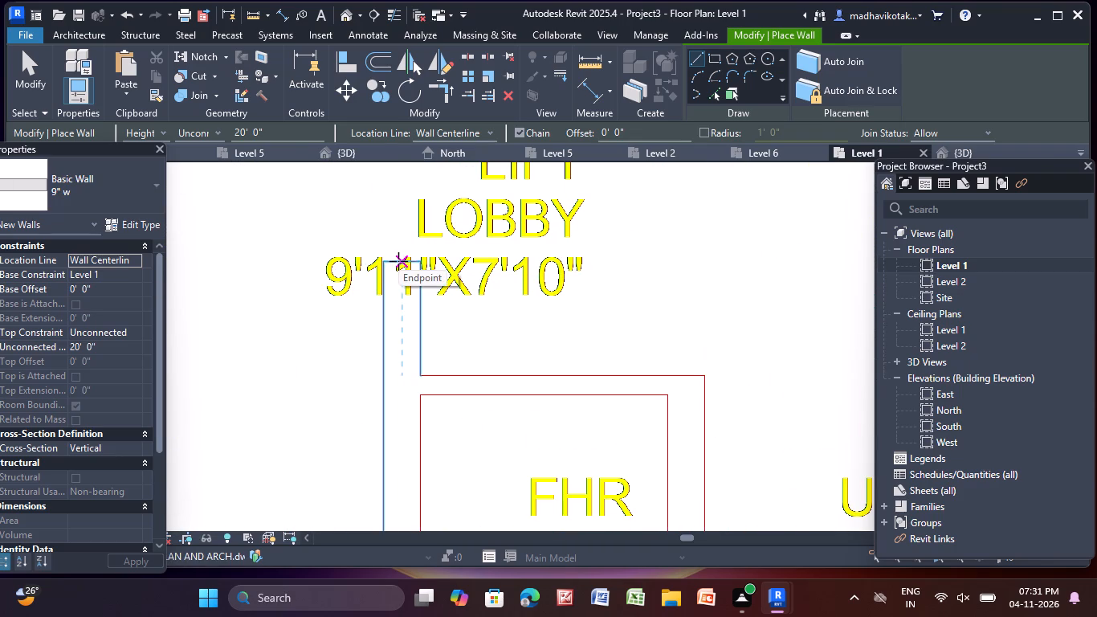
pyautogui.click(398, 261)
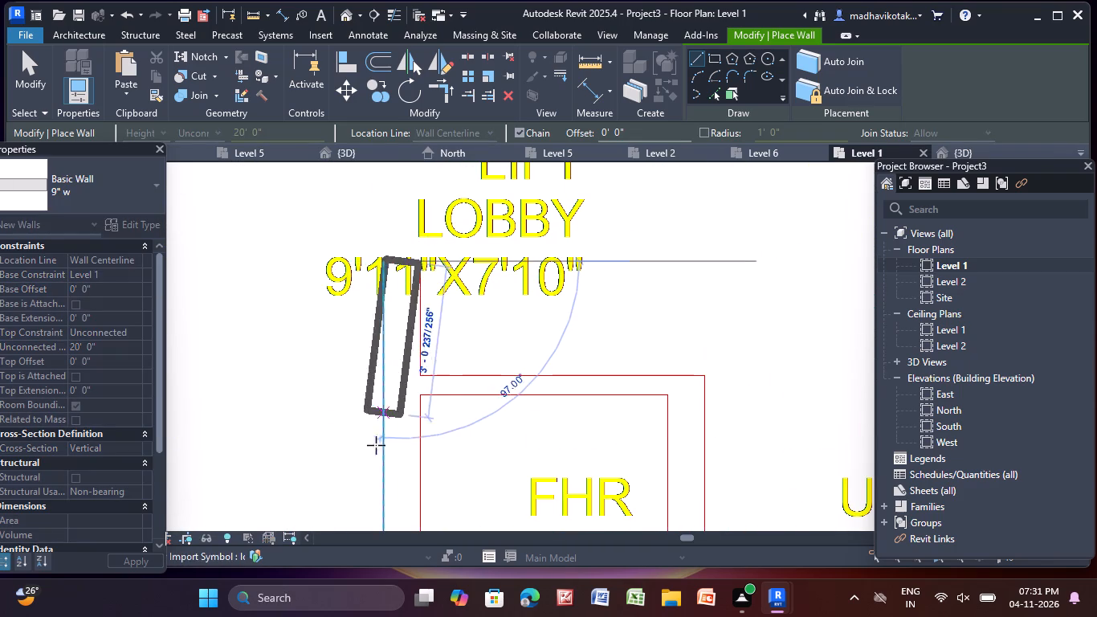
pyautogui.scroll(-3, 389, 465)
pyautogui.moveTo(389, 464); pyautogui.dragTo(319, 50, button='middle')
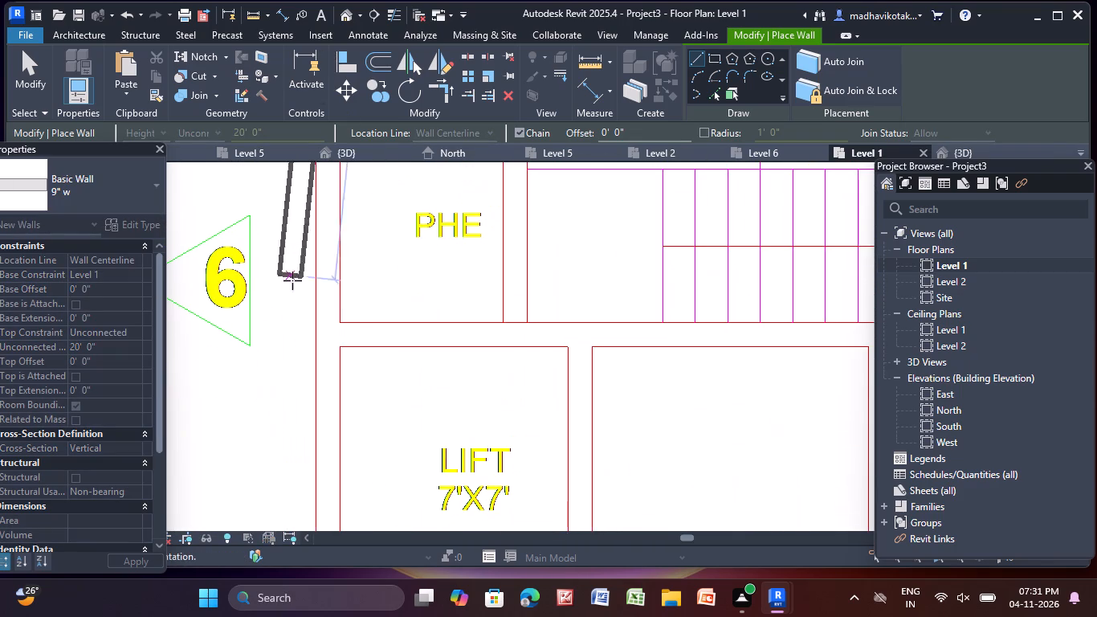
pyautogui.scroll(-6, 337, 377)
pyautogui.moveTo(335, 377); pyautogui.dragTo(334, 361, button='middle')
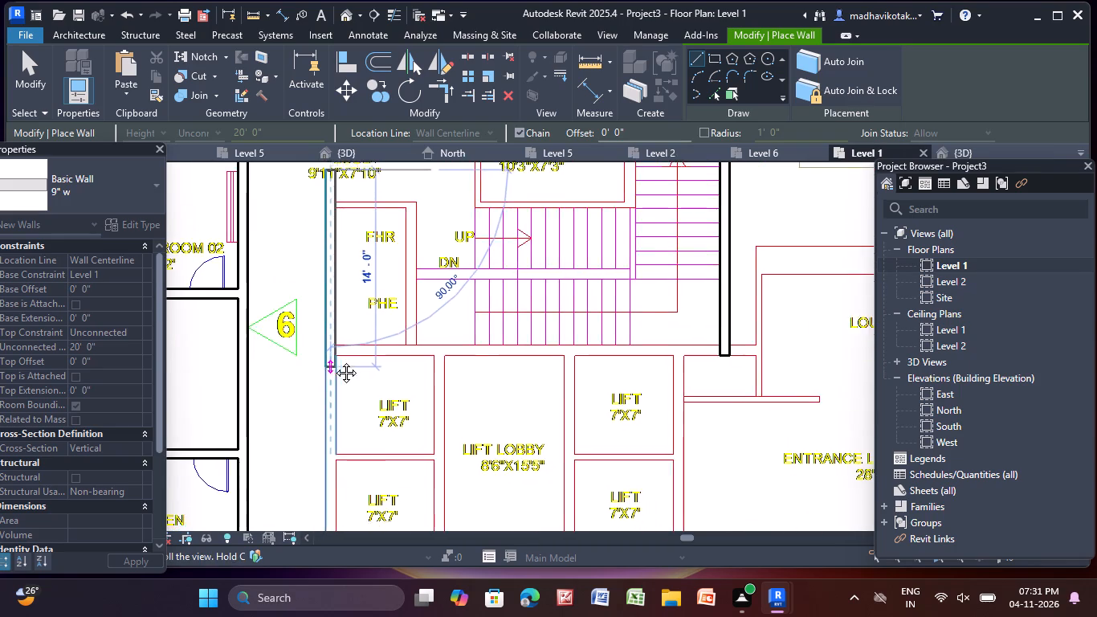
pyautogui.moveTo(334, 361); pyautogui.dragTo(279, 65, button='middle')
pyautogui.scroll(7, 272, 263)
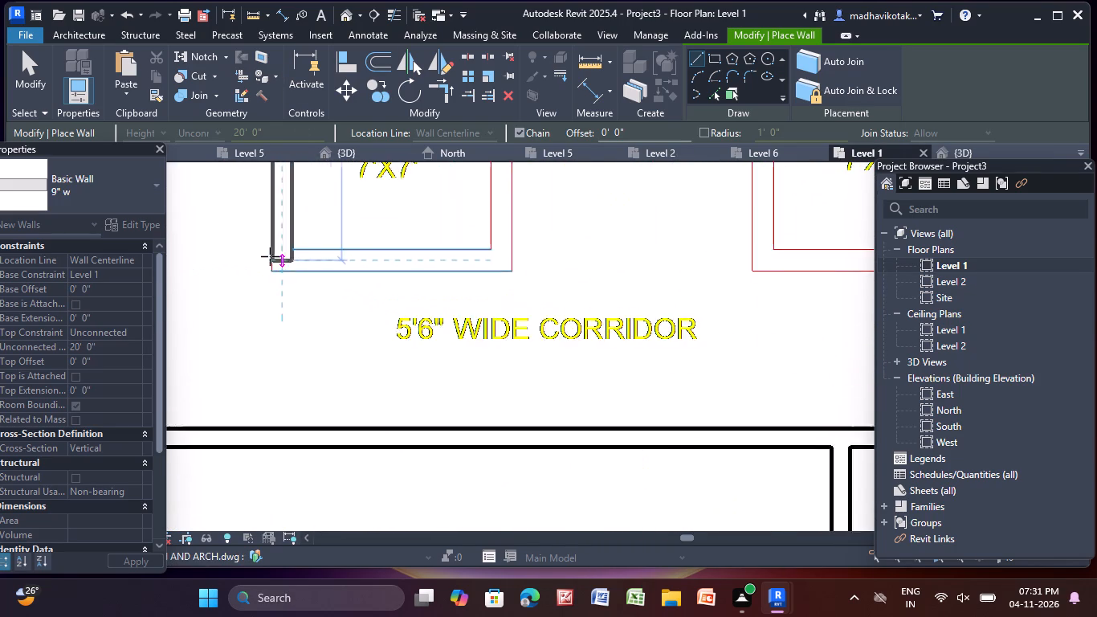
pyautogui.moveTo(268, 262); pyautogui.dragTo(267, 306, button='middle')
pyautogui.scroll(3, 267, 306)
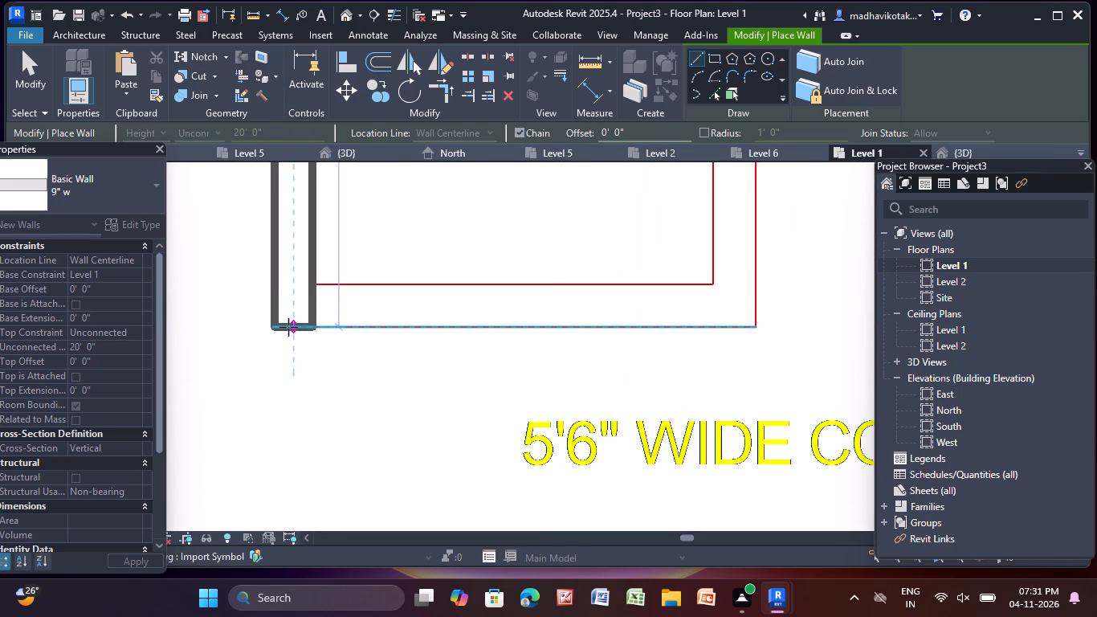
pyautogui.click(296, 321)
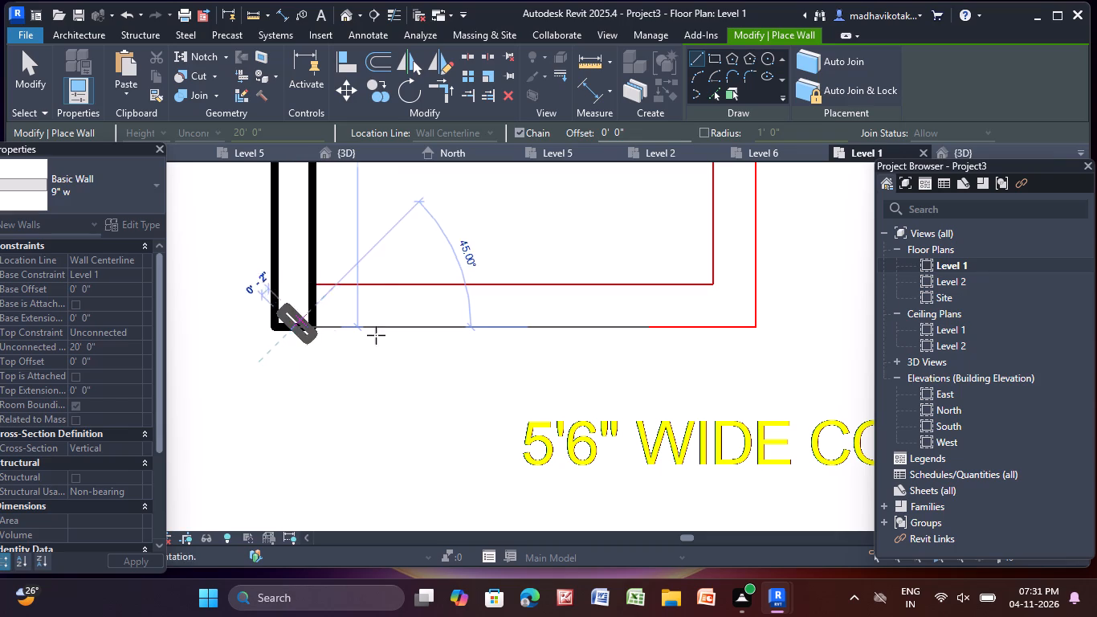
pyautogui.press('Escape')
# Draw a 9" w wall about 8'1 1/2" long between the 7'X7' lift and the 5'6" wide corridor, ending at the lift lobby line.
pyautogui.scroll(-12, 345, 325)
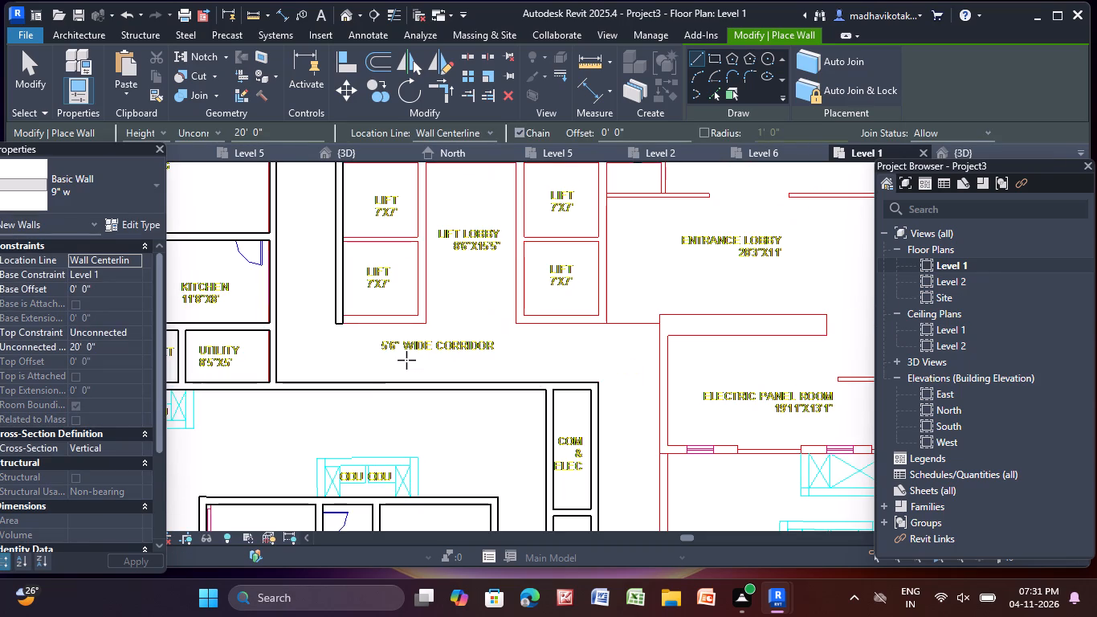
pyautogui.scroll(-4, 462, 305)
pyautogui.moveTo(463, 304); pyautogui.dragTo(524, 380, button='middle')
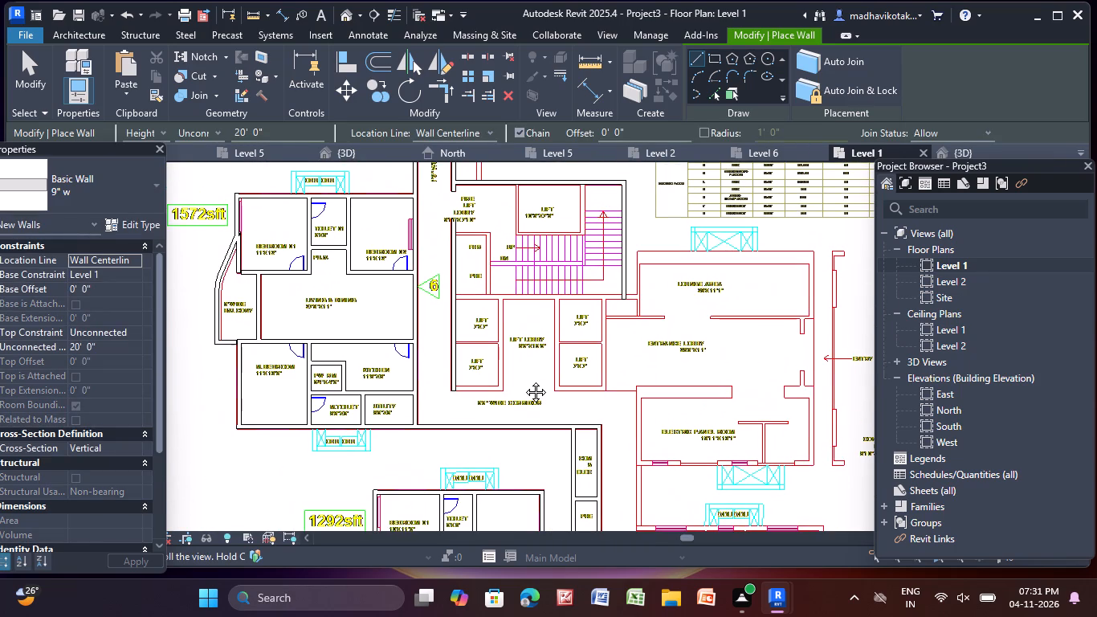
pyautogui.moveTo(524, 380); pyautogui.dragTo(507, 381, button='middle')
pyautogui.scroll(12, 438, 384)
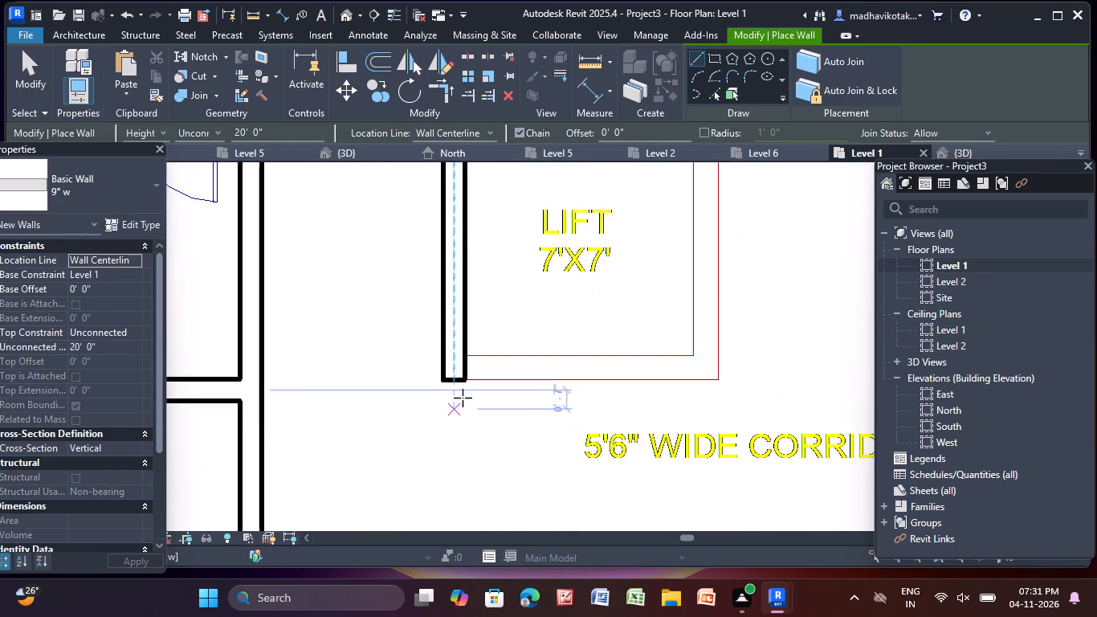
pyautogui.scroll(6, 463, 398)
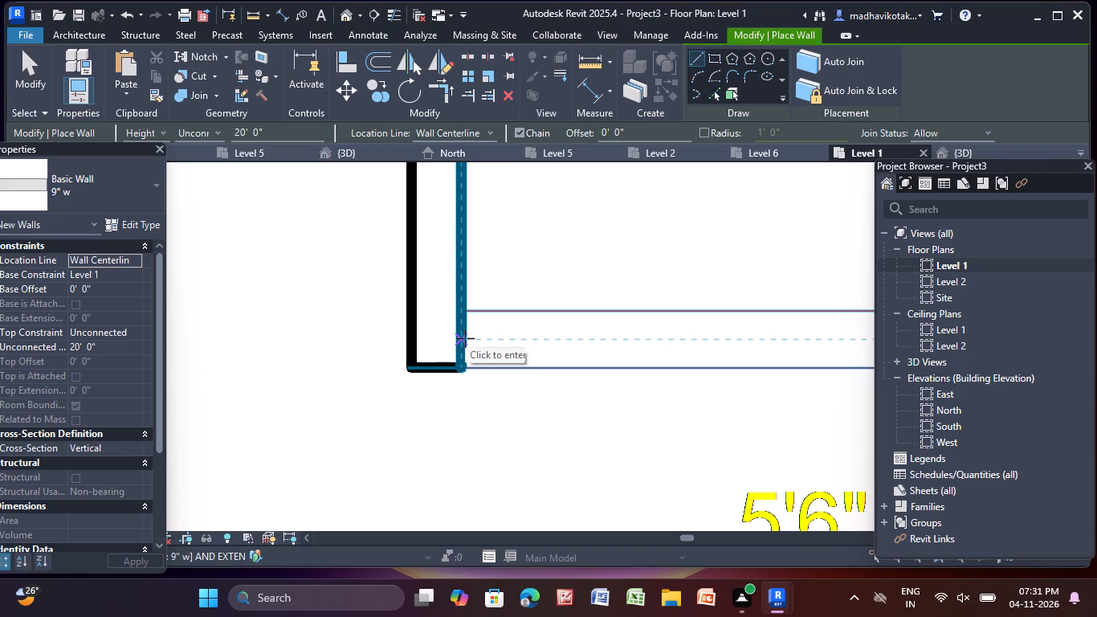
pyautogui.click(465, 338)
pyautogui.scroll(-4, 712, 342)
pyautogui.moveTo(711, 341); pyautogui.dragTo(328, 402, button='middle')
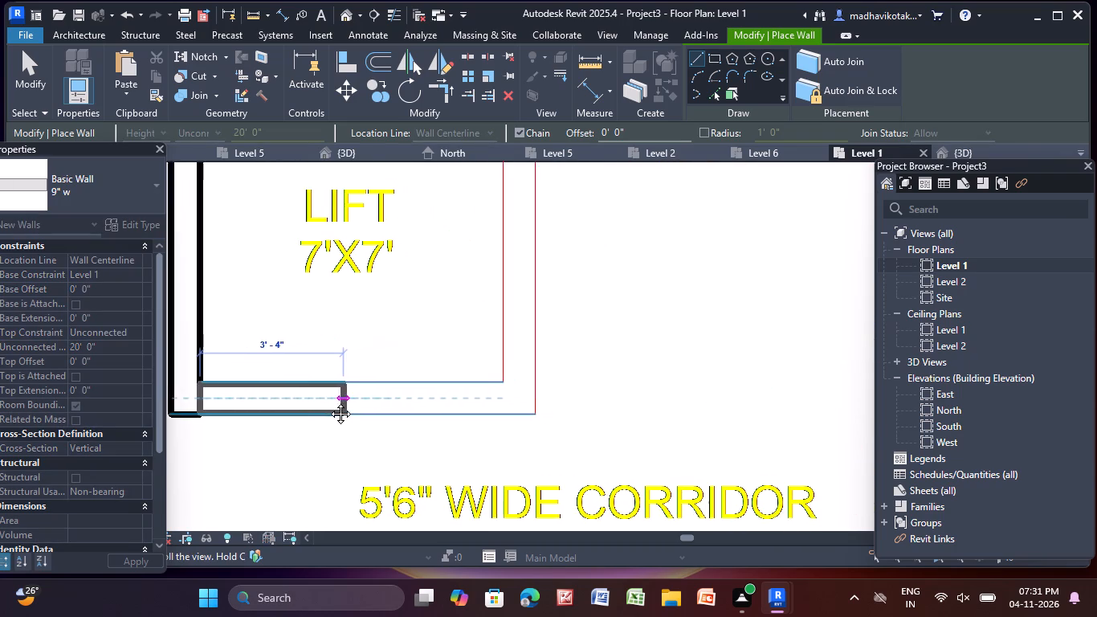
pyautogui.moveTo(328, 402); pyautogui.dragTo(319, 402, button='middle')
pyautogui.click(512, 396)
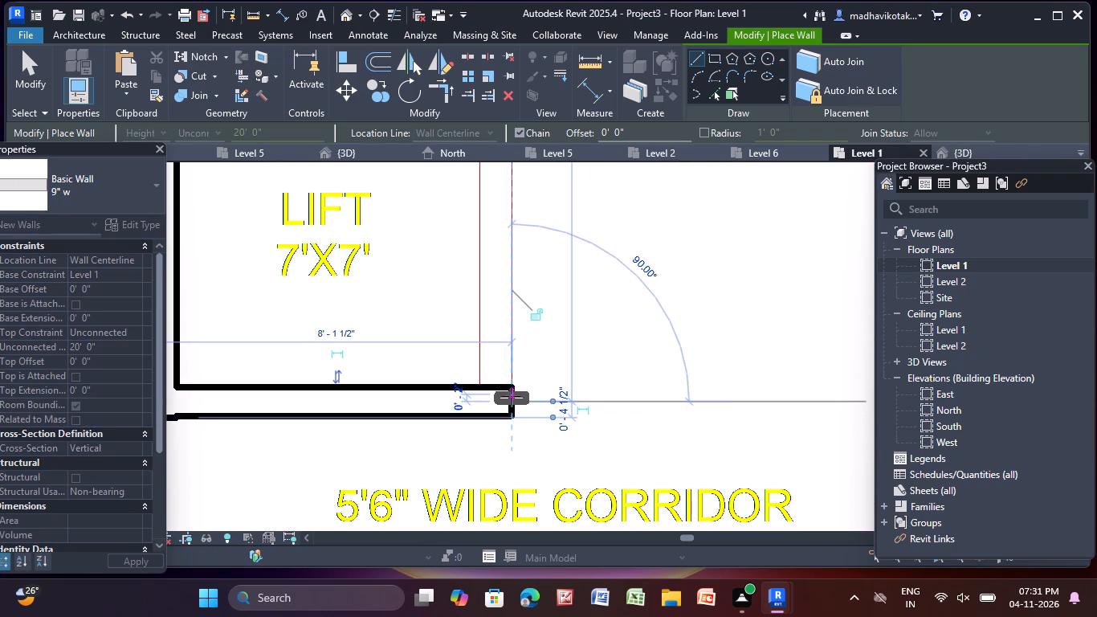
pyautogui.press('Escape')
# Draw a perpendicular 9" w wall from the corridor-side lift wall between the two 7'X7' lifts and the lift lobby to the staircase line.
pyautogui.scroll(-9, 501, 384)
pyautogui.moveTo(501, 382); pyautogui.dragTo(584, 501, button='middle')
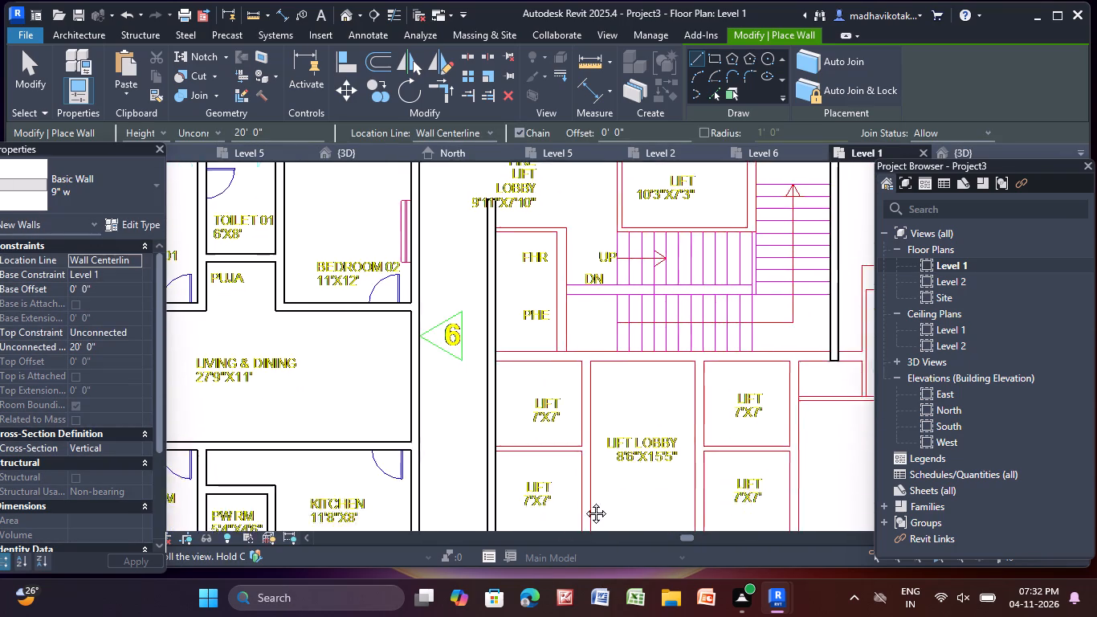
pyautogui.moveTo(584, 501); pyautogui.dragTo(534, 391, button='middle')
pyautogui.scroll(15, 536, 392)
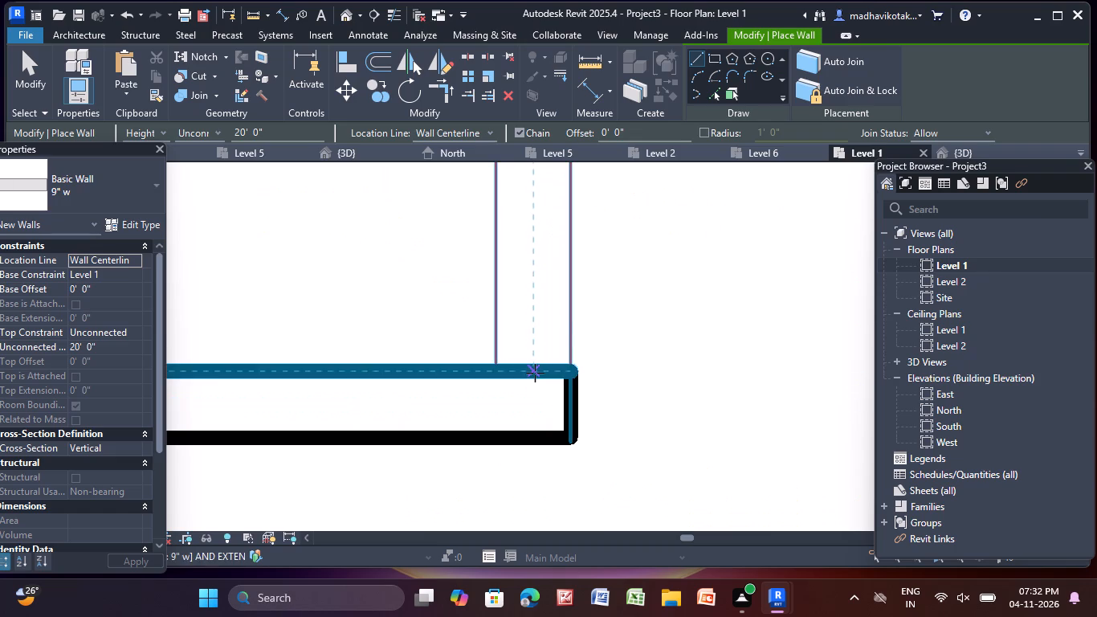
pyautogui.click(535, 373)
pyautogui.scroll(-4, 538, 254)
pyautogui.moveTo(538, 255); pyautogui.dragTo(521, 568, button='middle')
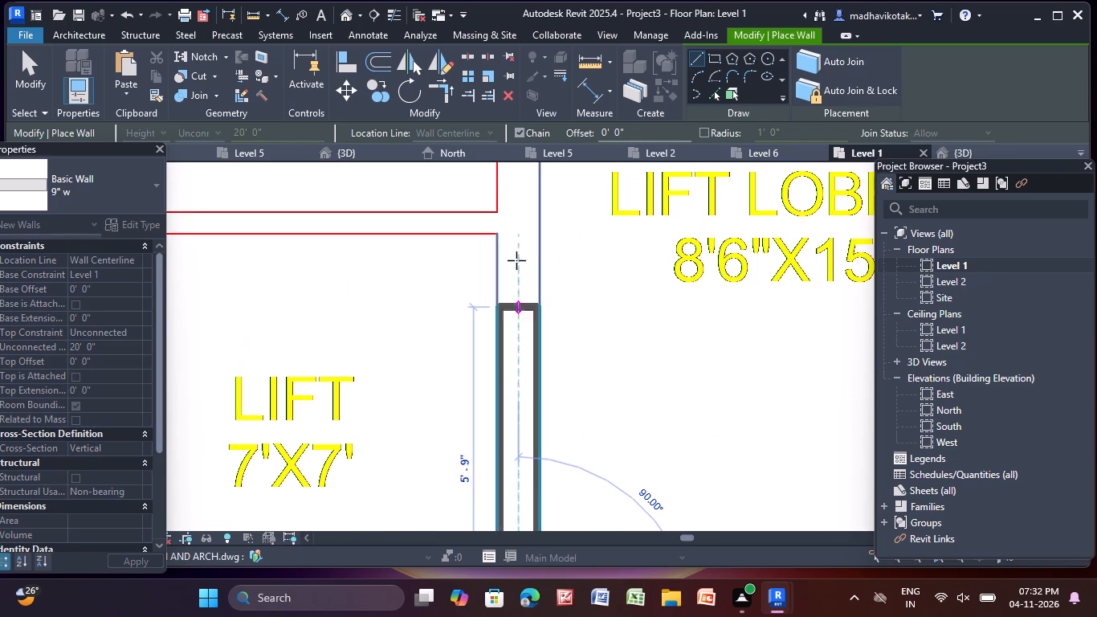
pyautogui.scroll(-3, 516, 239)
pyautogui.moveTo(514, 243); pyautogui.dragTo(525, 562, button='middle')
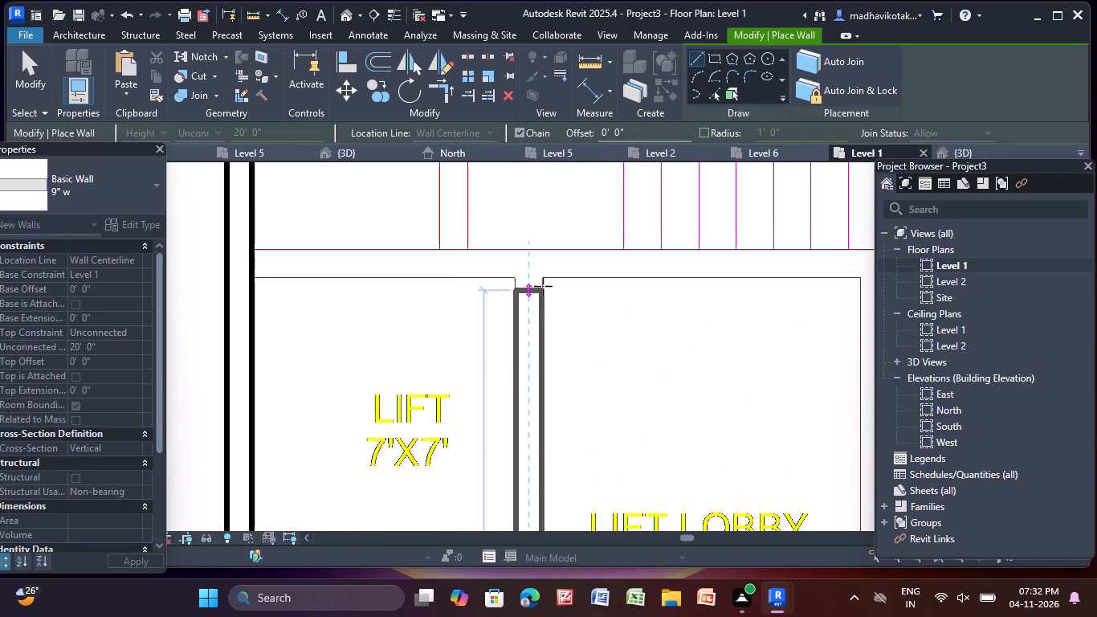
pyautogui.click(532, 246)
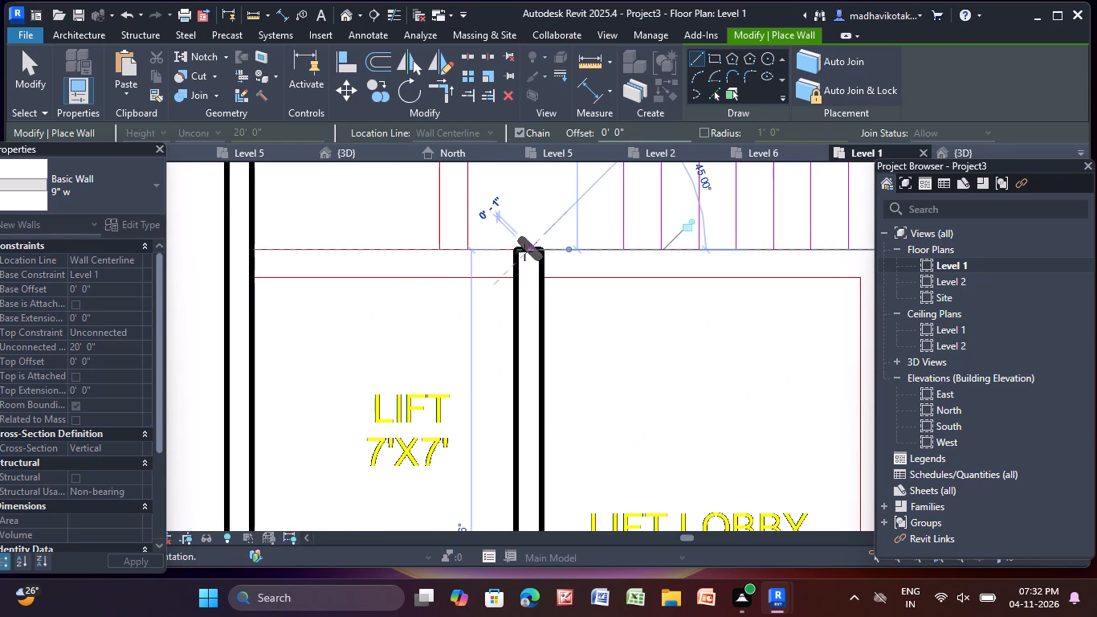
pyautogui.press('Escape')
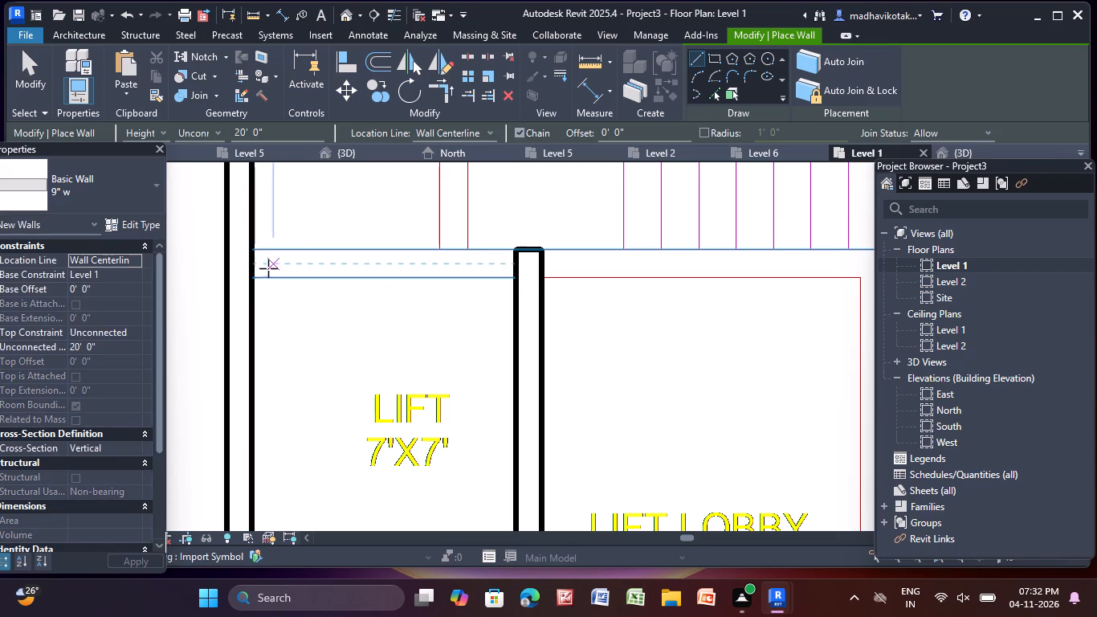
# Draw a 9" w wall about 30'6" long between the staircase and the lifts, from the PHE outer wall to the lounge area's wall line.
pyautogui.click(252, 261)
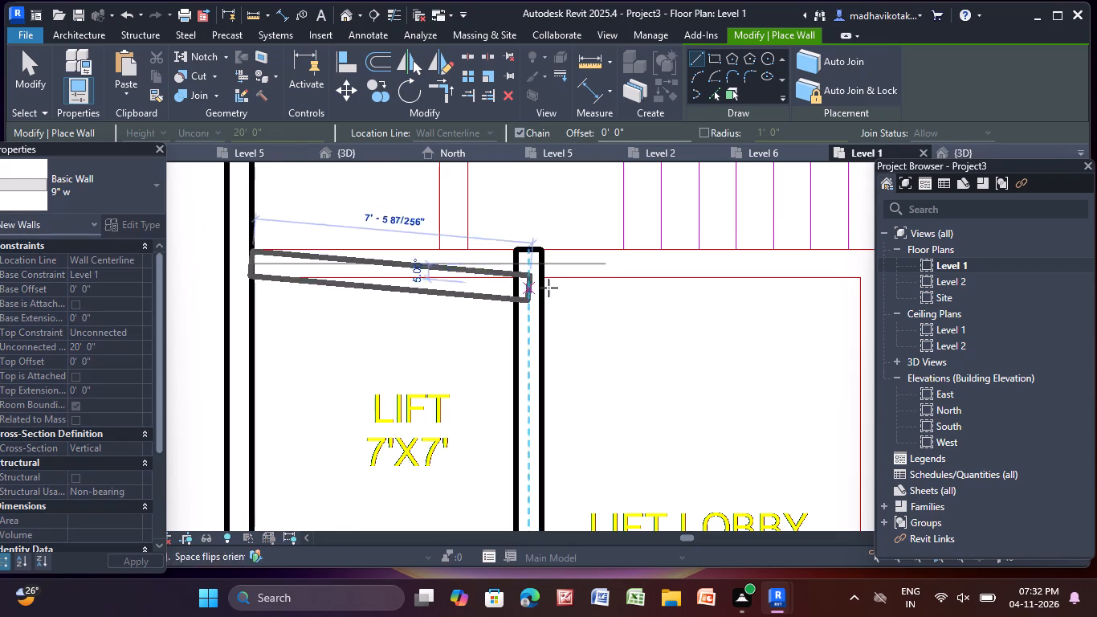
pyautogui.scroll(-4, 681, 265)
pyautogui.moveTo(681, 265); pyautogui.dragTo(463, 291, button='middle')
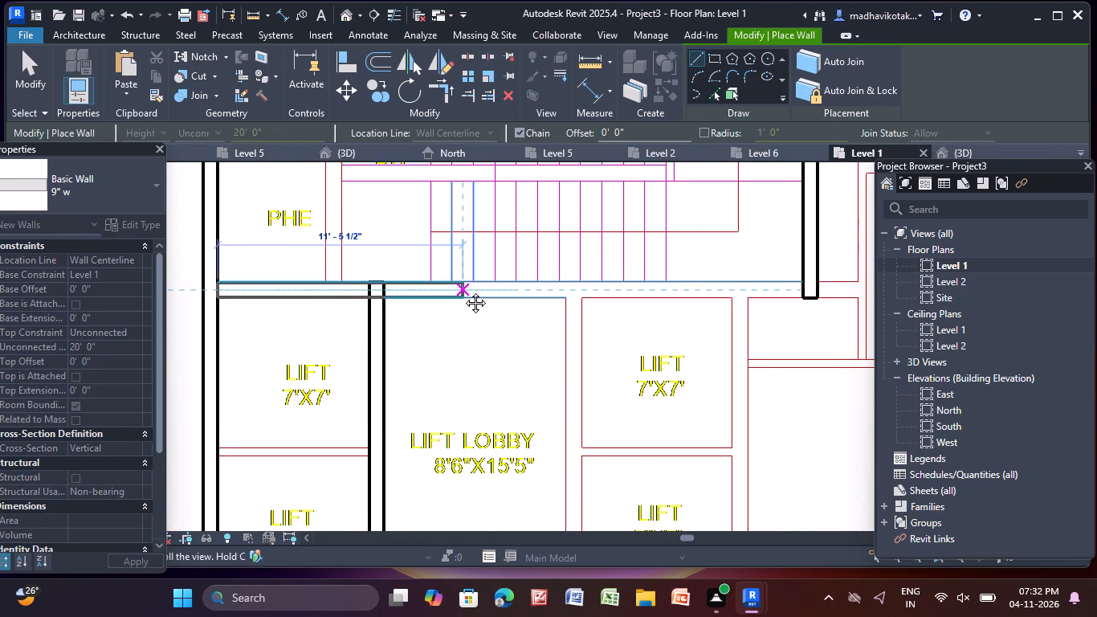
pyautogui.moveTo(463, 291); pyautogui.dragTo(320, 315, button='middle')
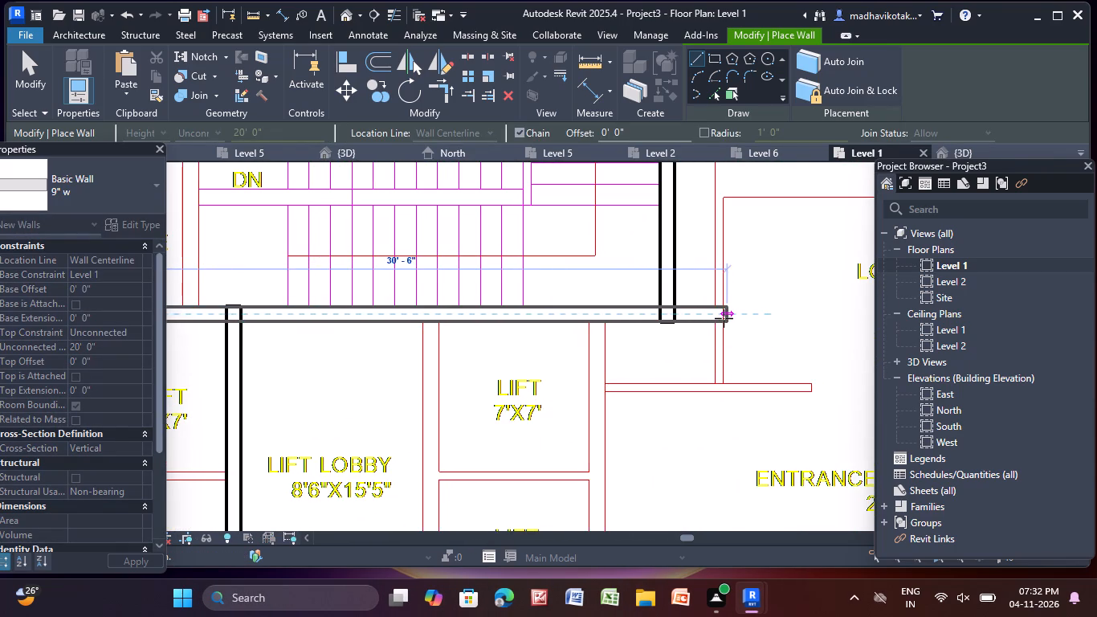
pyautogui.scroll(5, 724, 318)
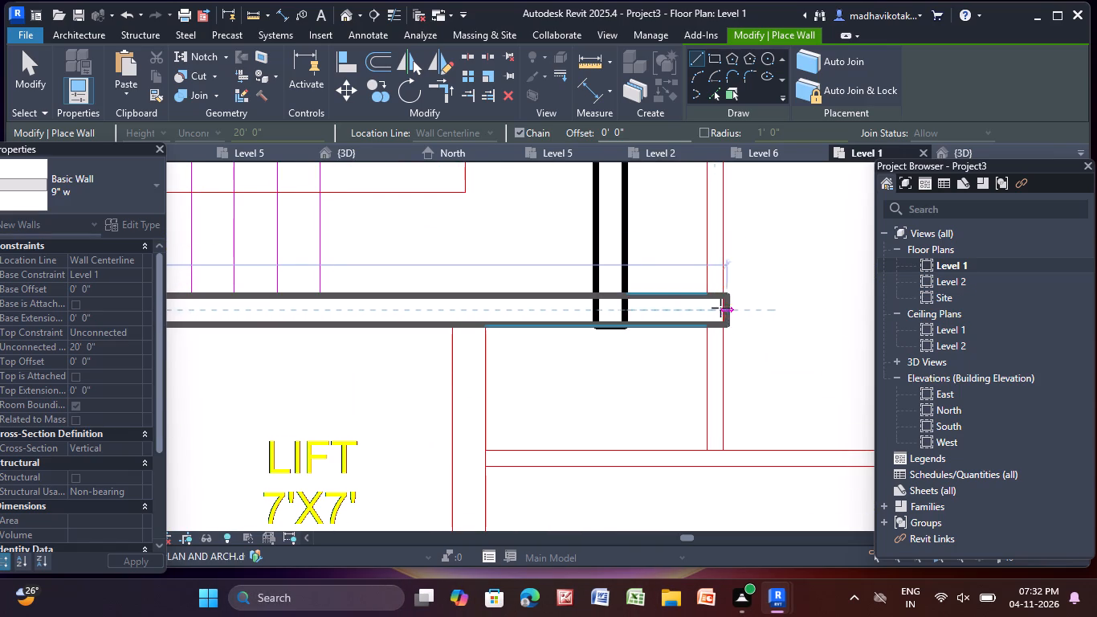
pyautogui.click(722, 308)
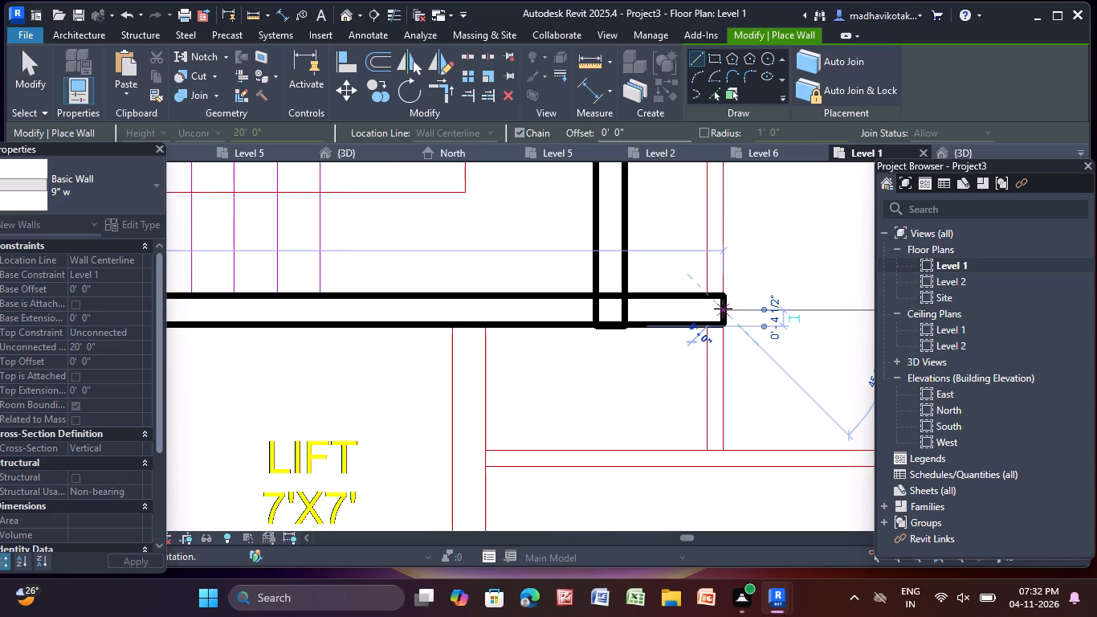
pyautogui.press('Escape')
# Draw a 9" w wall along the lift lobby's opposite side, beside the other two 7'X7' lifts, from the staircase wall to the 5'6" wide corridor.
pyautogui.scroll(-5, 728, 307)
pyautogui.scroll(-3, 653, 429)
pyautogui.moveTo(659, 422); pyautogui.dragTo(733, 264, button='middle')
pyautogui.moveTo(673, 429); pyautogui.dragTo(700, 415, button='middle')
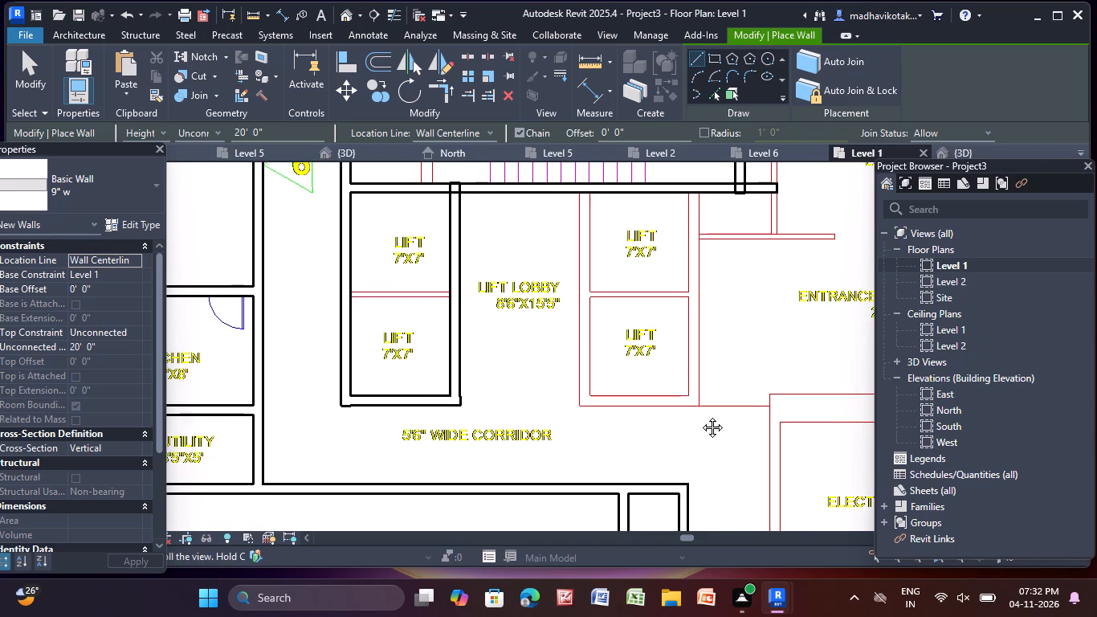
pyautogui.moveTo(700, 415); pyautogui.dragTo(723, 411, button='middle')
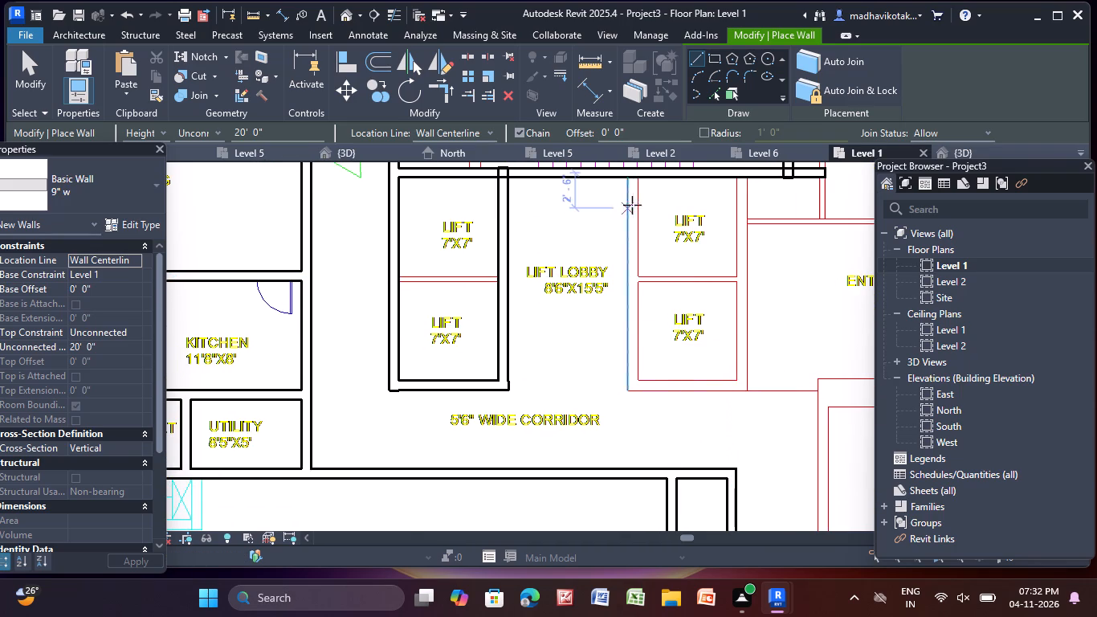
pyautogui.scroll(7, 634, 205)
pyautogui.moveTo(619, 188); pyautogui.dragTo(621, 337, button='middle')
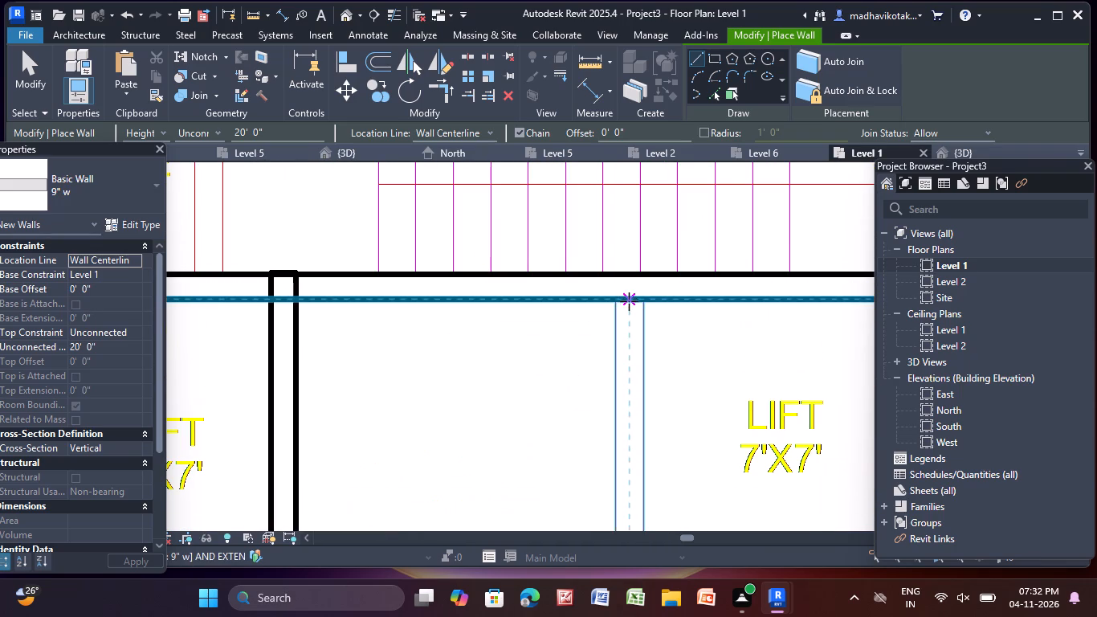
pyautogui.click(629, 301)
pyautogui.scroll(-2, 650, 482)
pyautogui.moveTo(634, 482); pyautogui.dragTo(589, 133, button='middle')
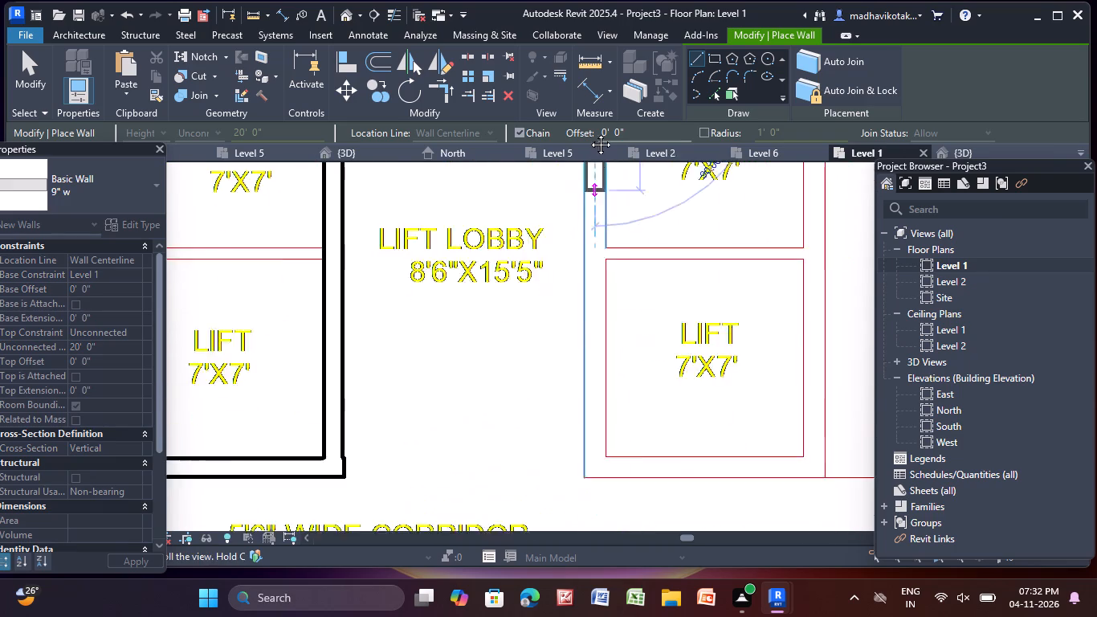
pyautogui.moveTo(589, 133); pyautogui.dragTo(587, 117, button='middle')
pyautogui.moveTo(563, 284); pyautogui.dragTo(558, 242, button='middle')
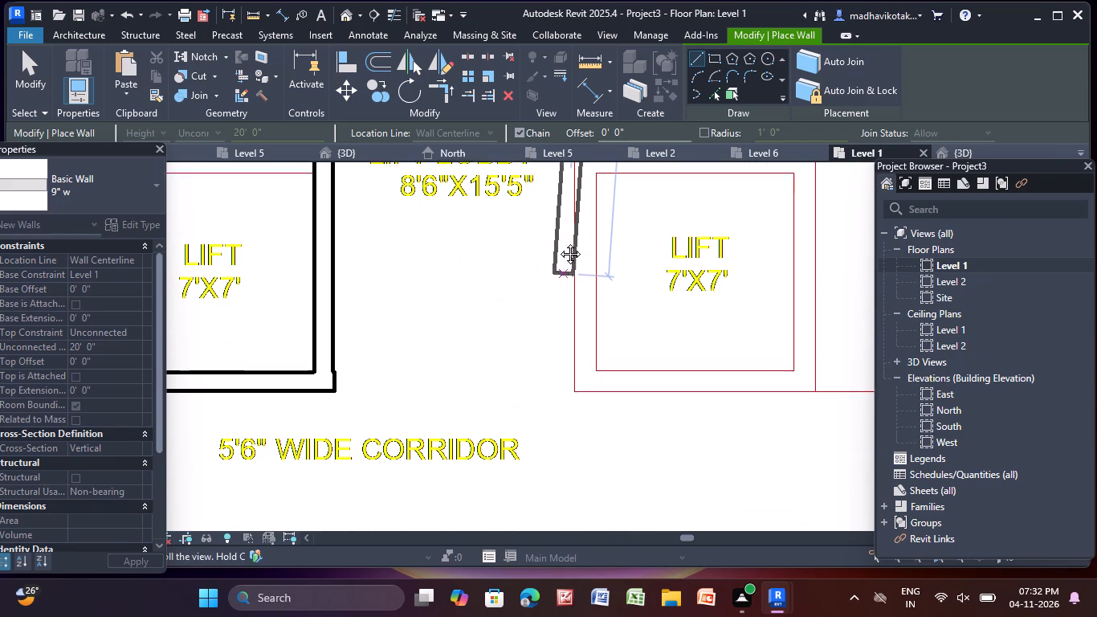
pyautogui.moveTo(558, 242); pyautogui.dragTo(541, 141, button='middle')
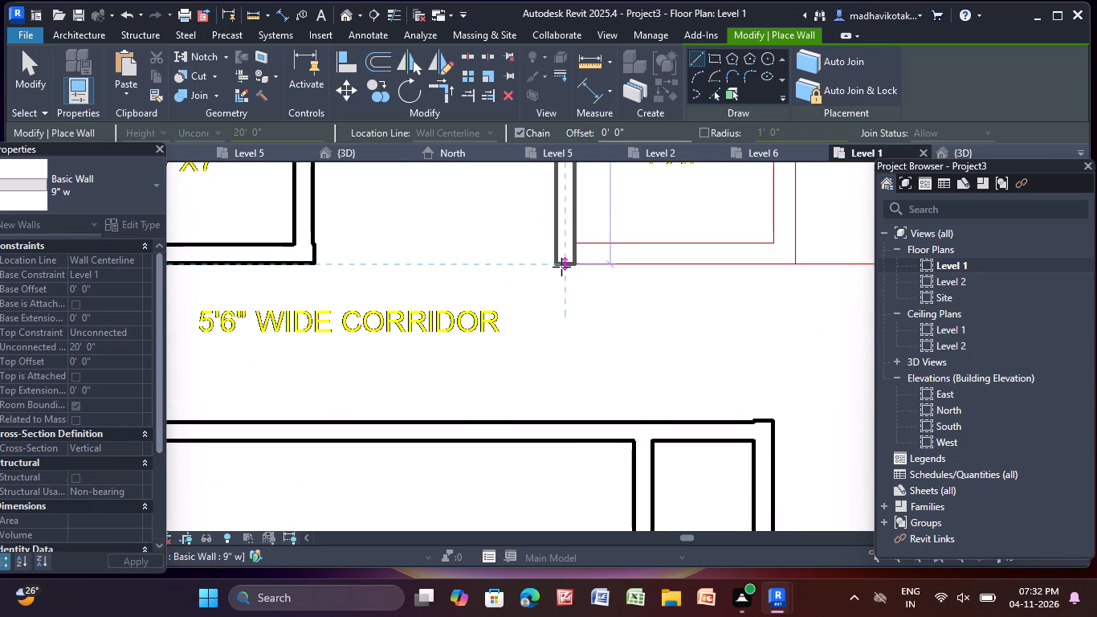
pyautogui.click(562, 267)
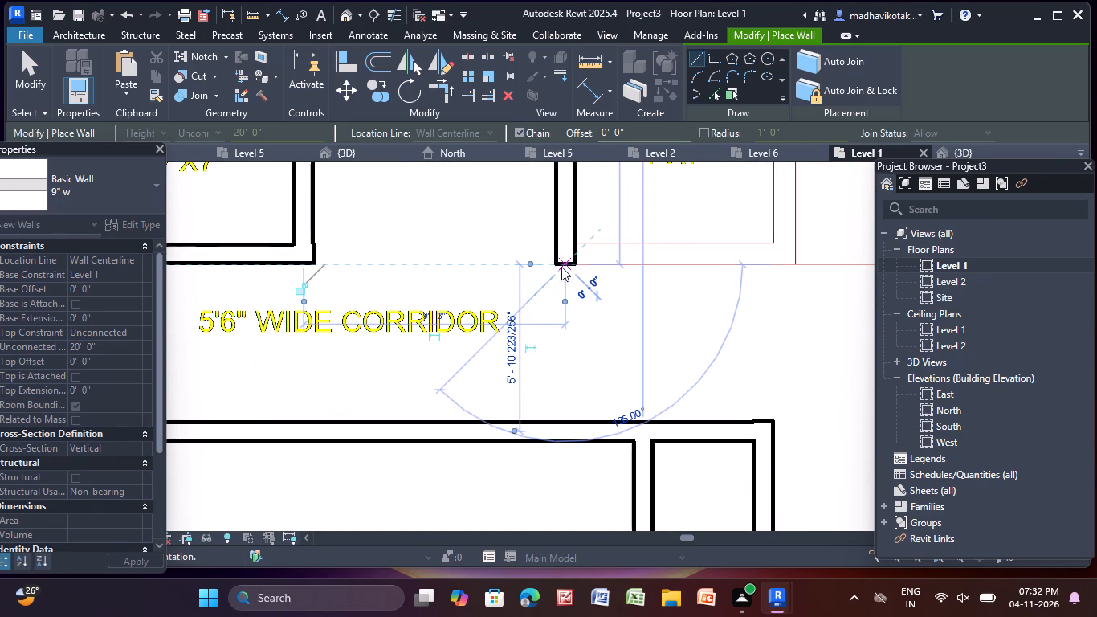
pyautogui.press('Escape')
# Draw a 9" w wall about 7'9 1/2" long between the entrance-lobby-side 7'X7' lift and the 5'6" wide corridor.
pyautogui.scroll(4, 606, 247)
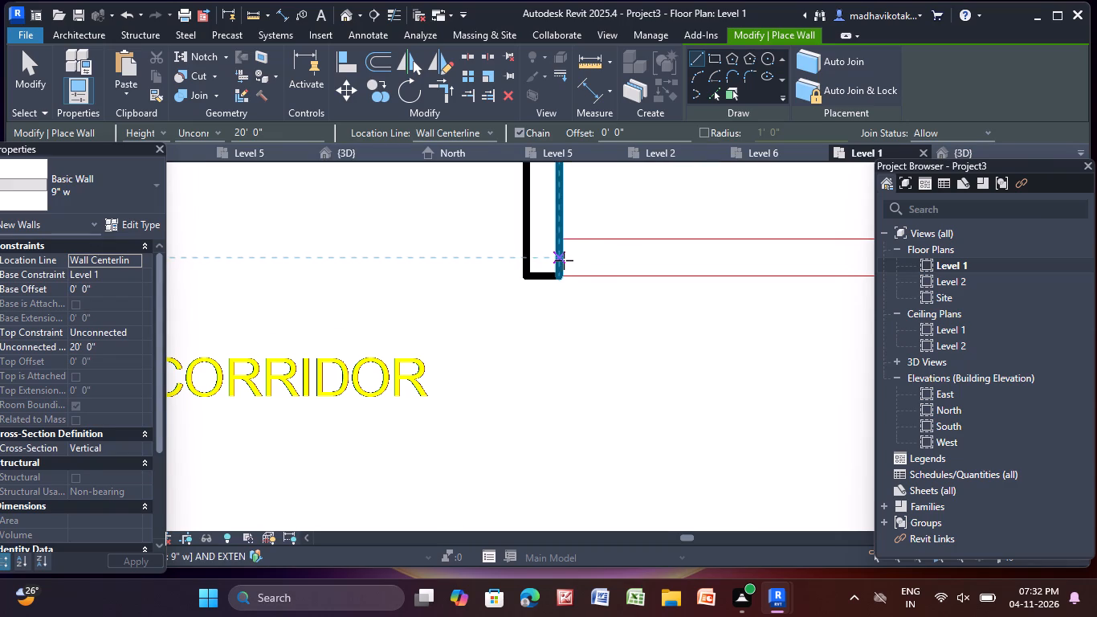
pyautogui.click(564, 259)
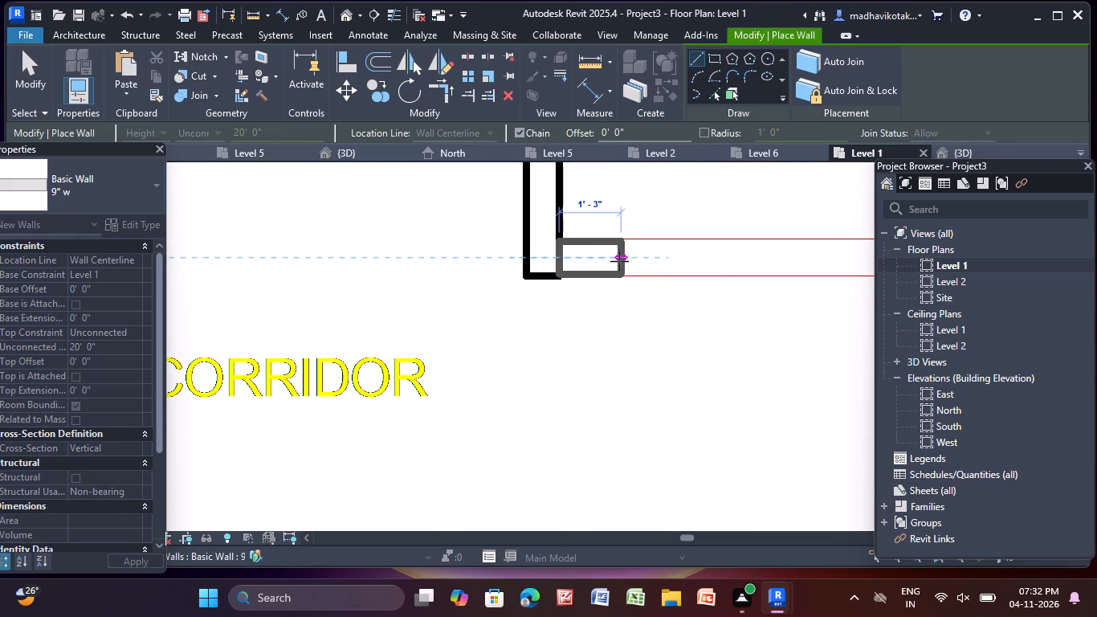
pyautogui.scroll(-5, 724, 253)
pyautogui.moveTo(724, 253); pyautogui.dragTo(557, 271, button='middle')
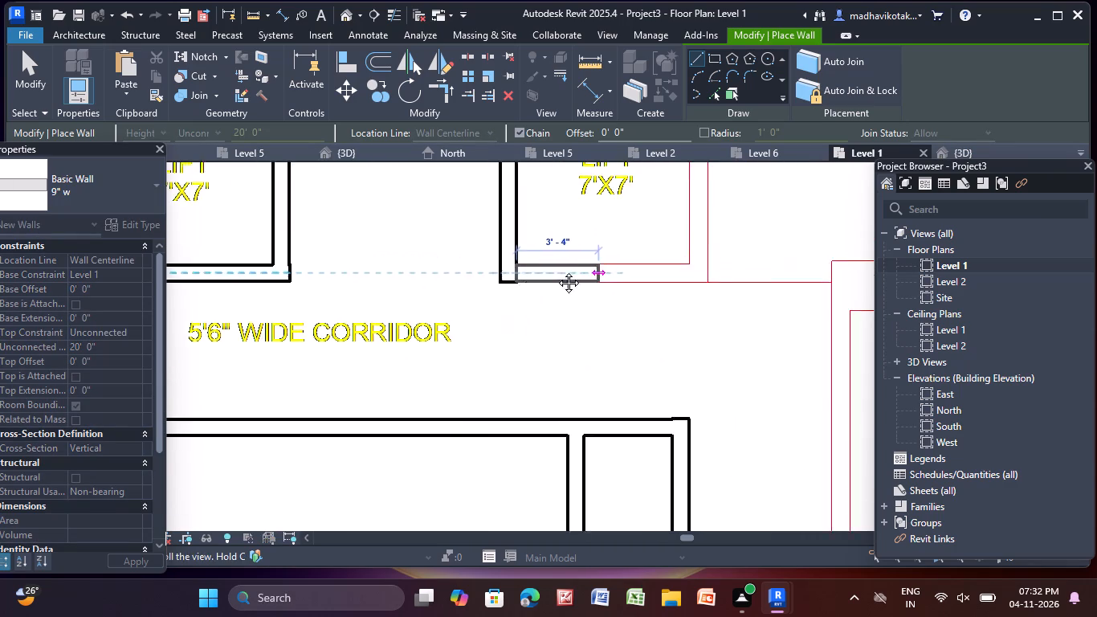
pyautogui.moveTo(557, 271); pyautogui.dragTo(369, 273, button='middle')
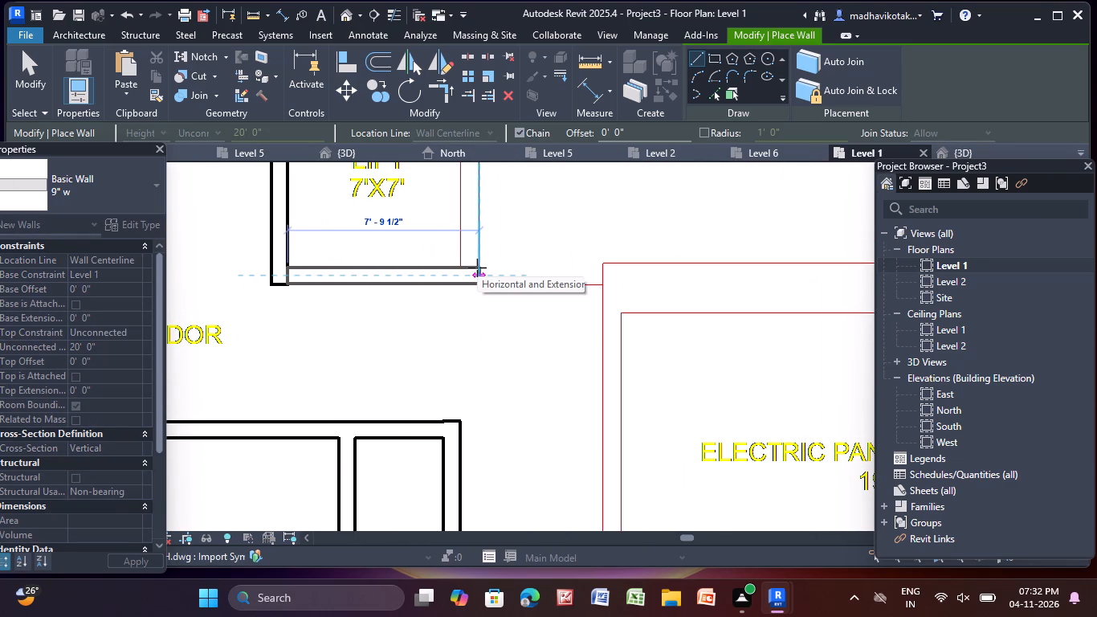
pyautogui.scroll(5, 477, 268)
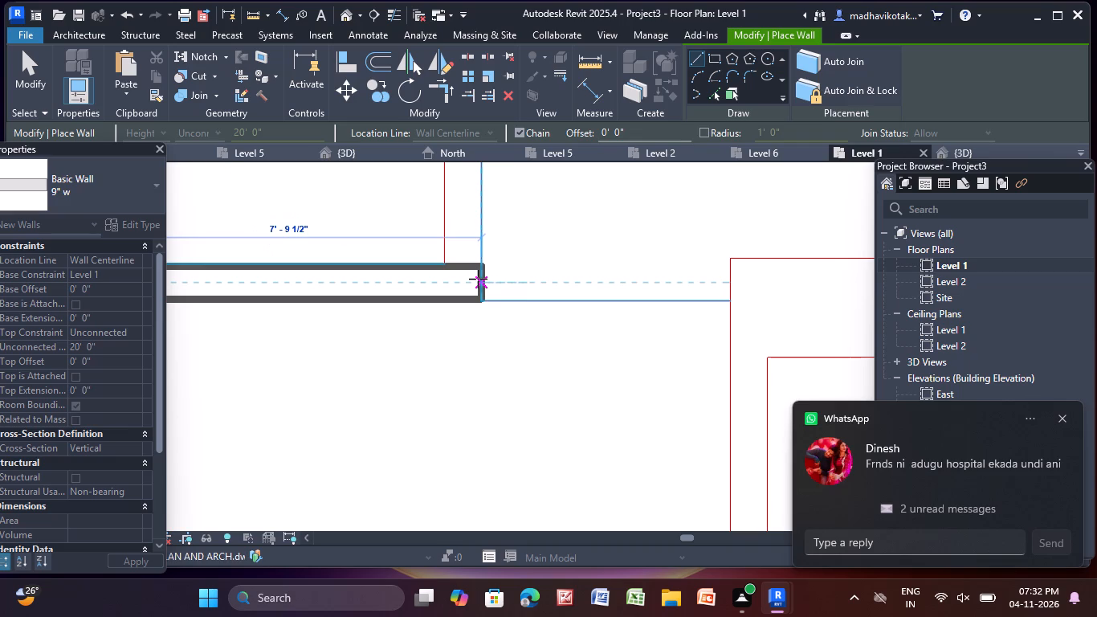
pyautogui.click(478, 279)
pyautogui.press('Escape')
# Draw a 9" w wall along the entrance lobby side of the two 7'X7' lifts, from the corridor-side lift wall to the staircase wall.
pyautogui.scroll(-4, 478, 272)
pyautogui.moveTo(478, 272); pyautogui.dragTo(534, 395, button='middle')
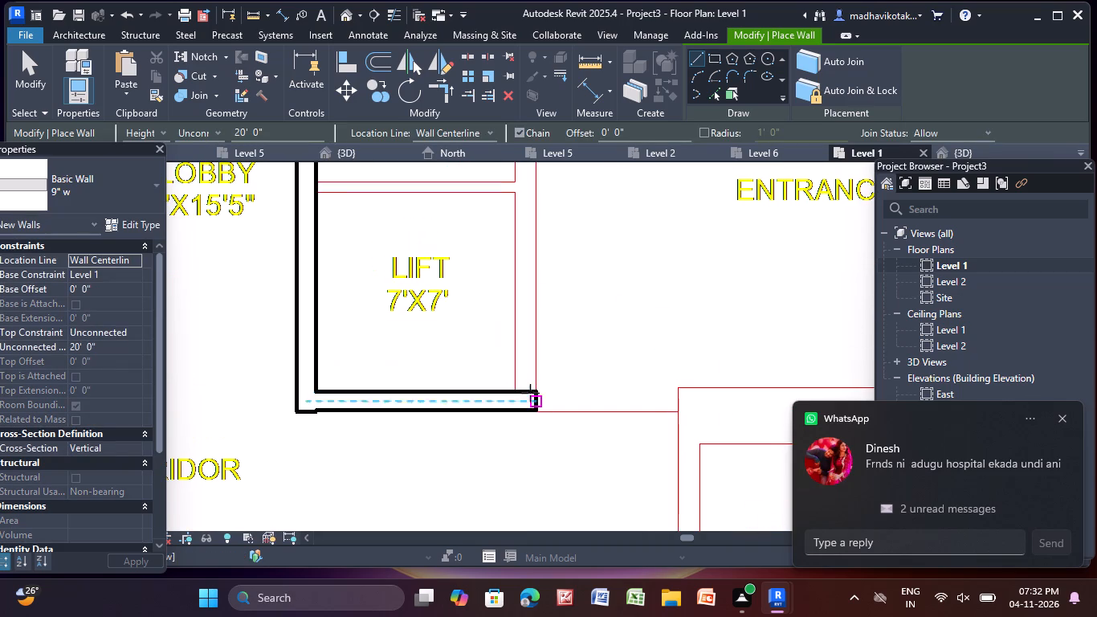
pyautogui.click(526, 390)
pyautogui.scroll(-3, 512, 215)
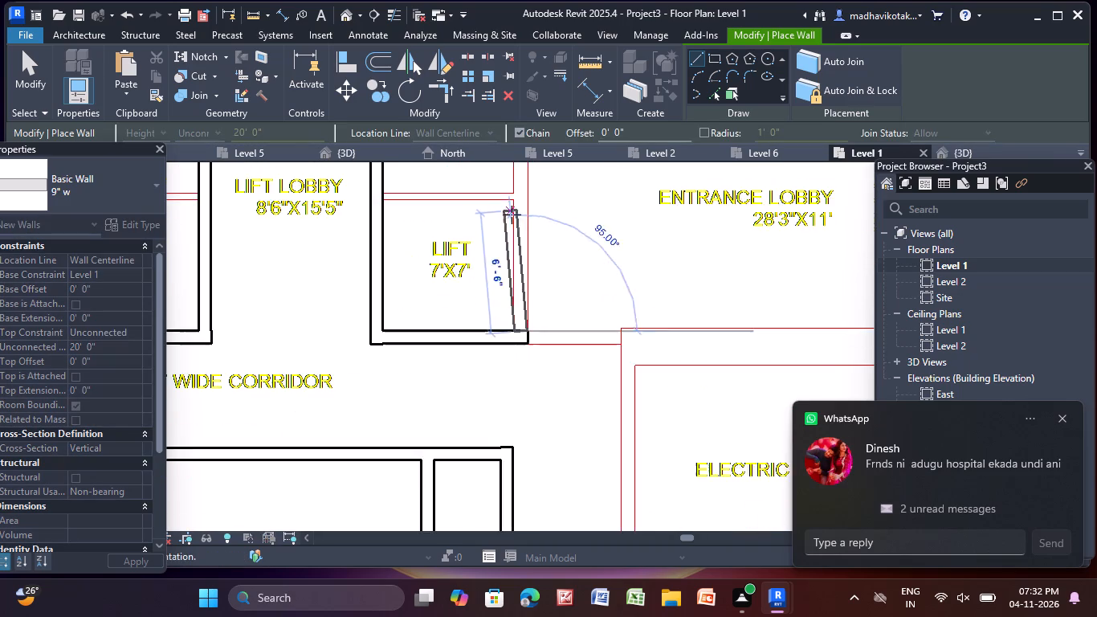
pyautogui.moveTo(512, 218); pyautogui.dragTo(555, 458, button='middle')
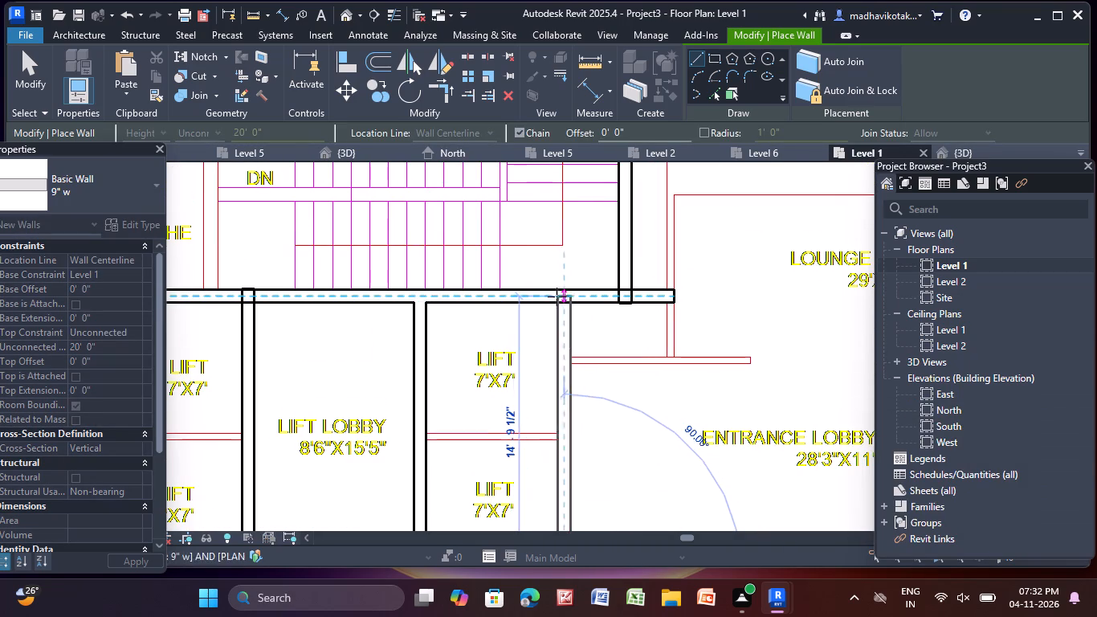
pyautogui.scroll(7, 568, 306)
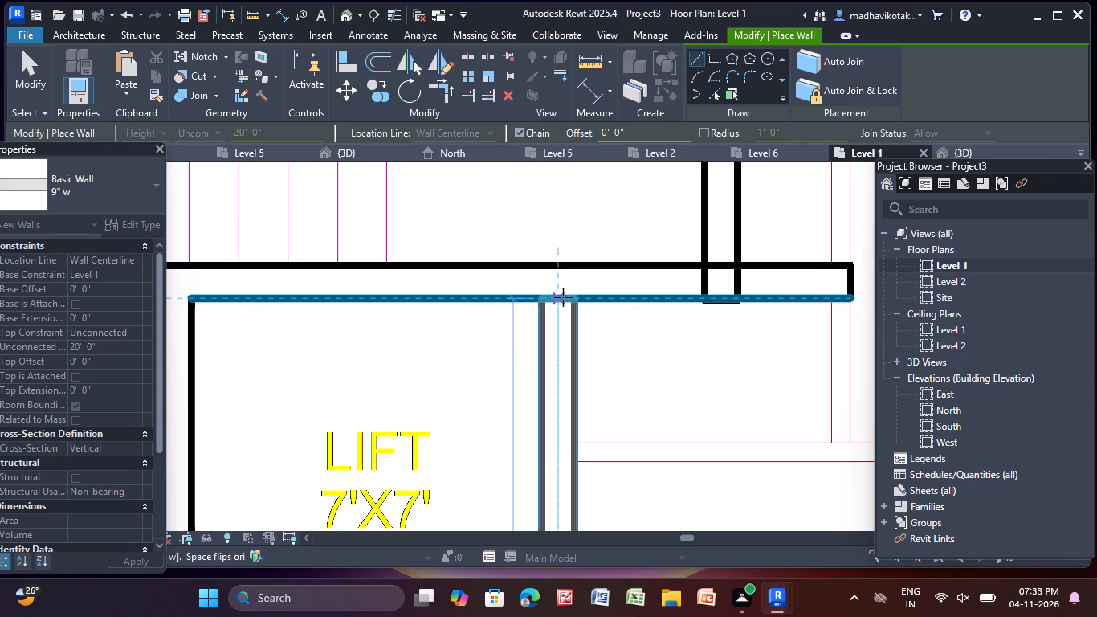
pyautogui.click(563, 297)
pyautogui.press('Escape')
pyautogui.scroll(-6, 570, 305)
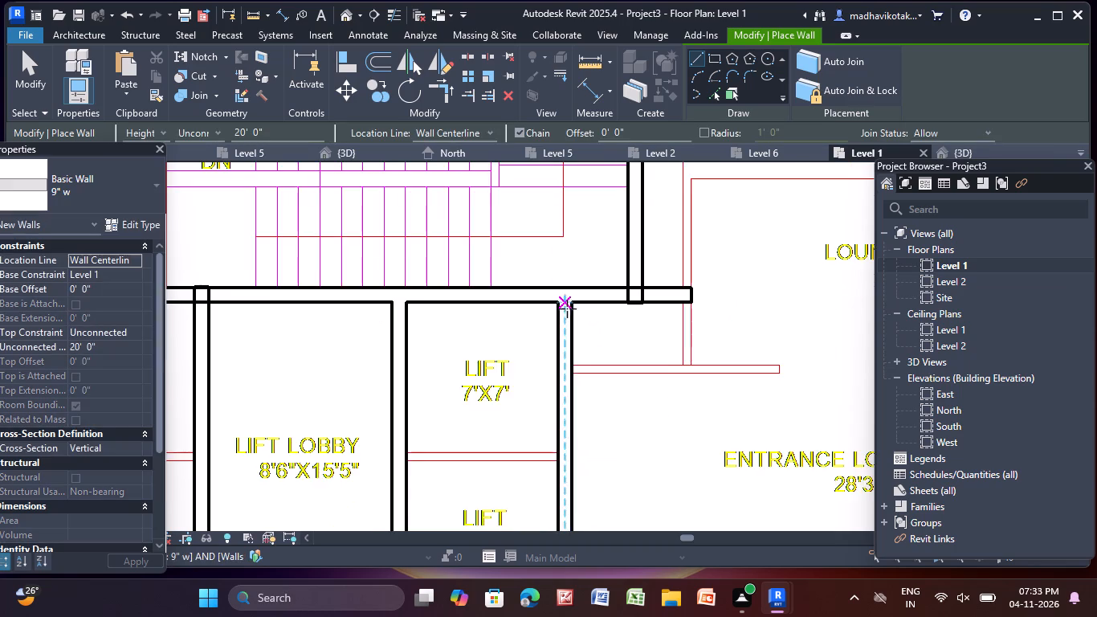
pyautogui.scroll(-2, 567, 308)
pyautogui.moveTo(596, 287); pyautogui.dragTo(588, 141, button='middle')
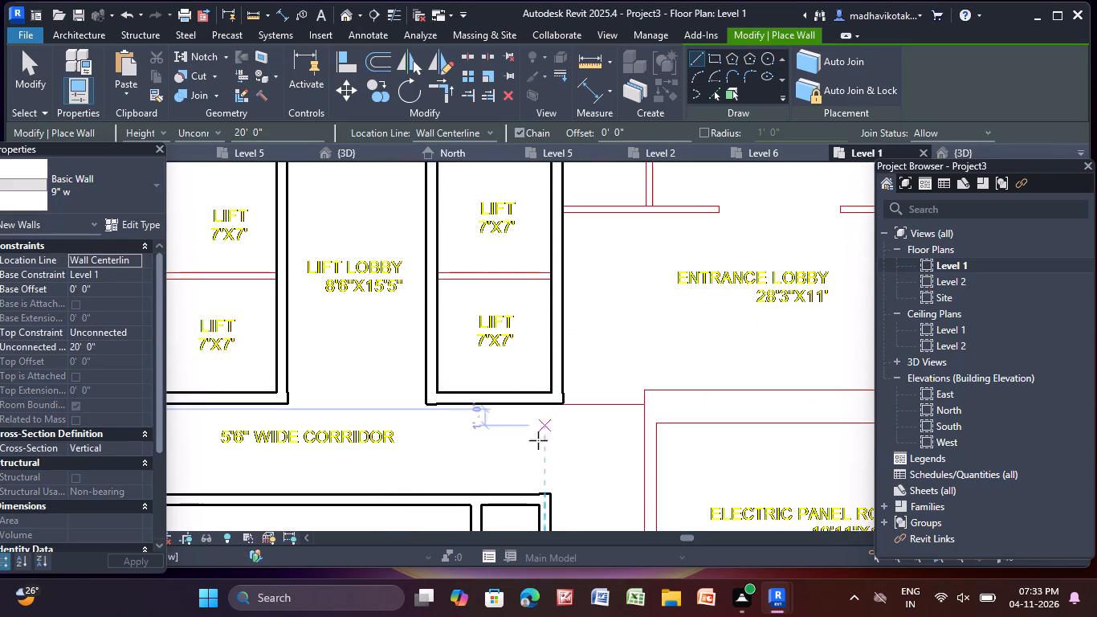
pyautogui.press('Escape')
pyautogui.press('Escape')
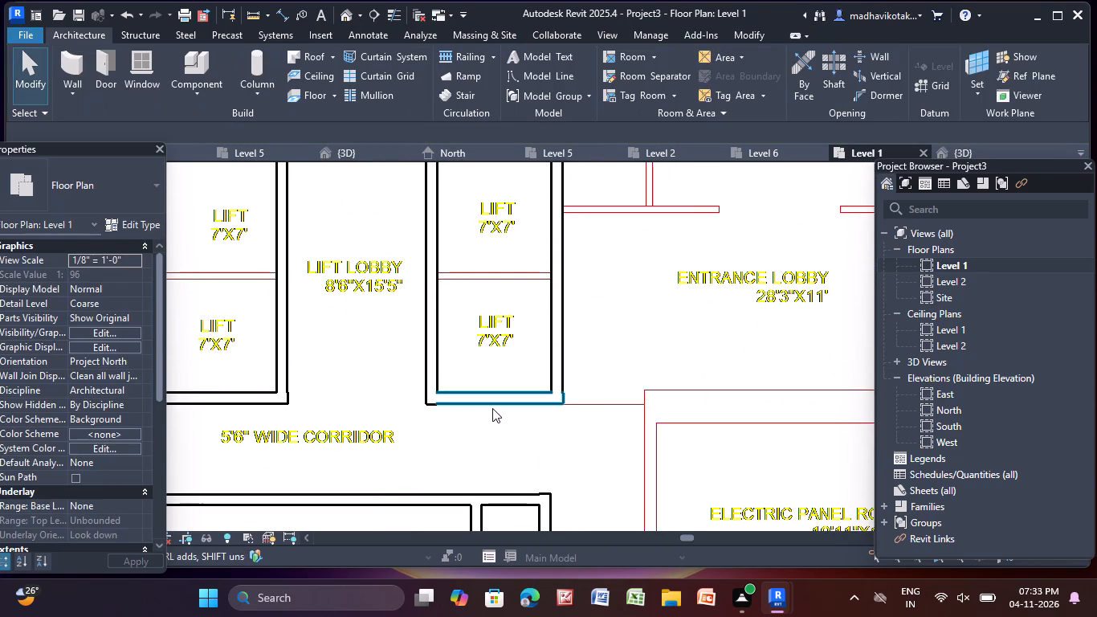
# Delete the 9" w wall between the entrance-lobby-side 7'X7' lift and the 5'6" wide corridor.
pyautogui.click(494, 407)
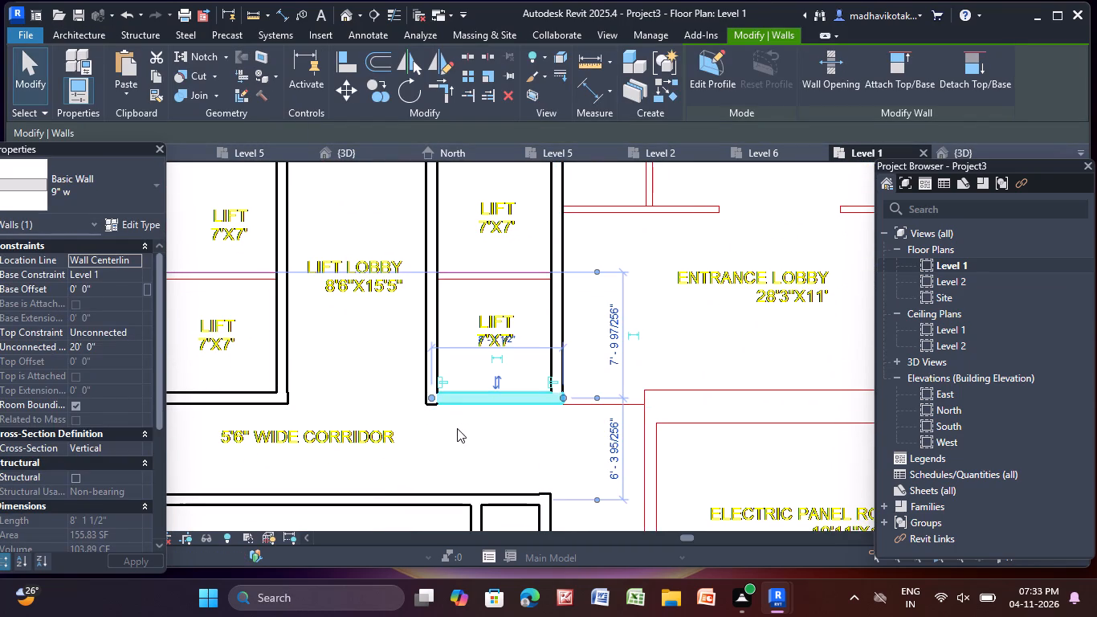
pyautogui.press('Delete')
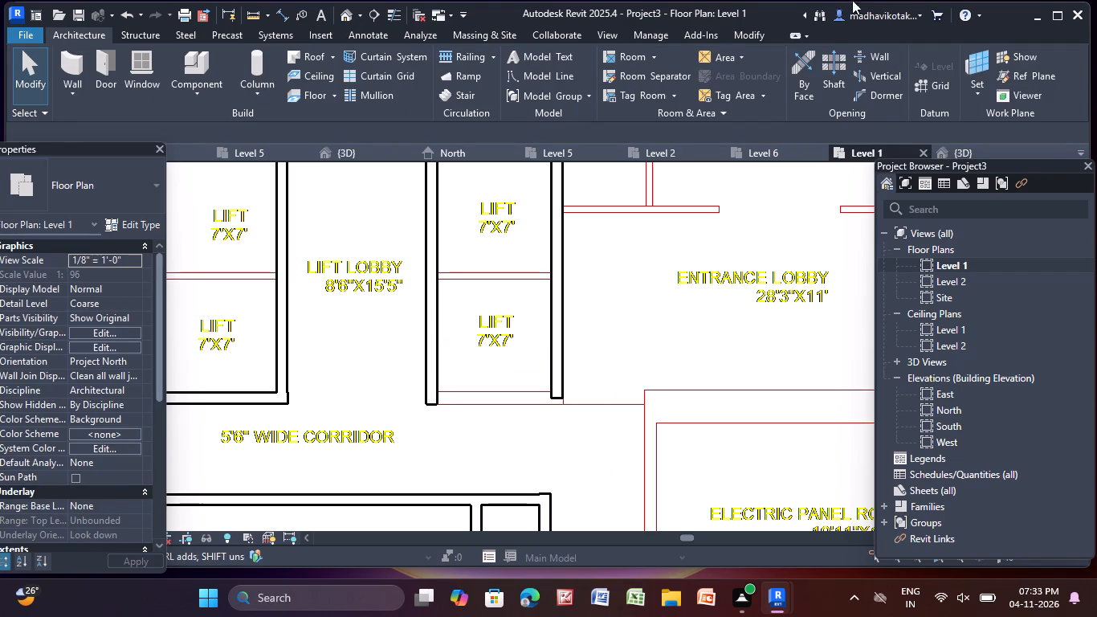
# Draw a 9" w wall about 7'9" long along the corridor side of the entrance-lobby-side 7'X7' lift, joining its two side walls.
pyautogui.click(75, 71)
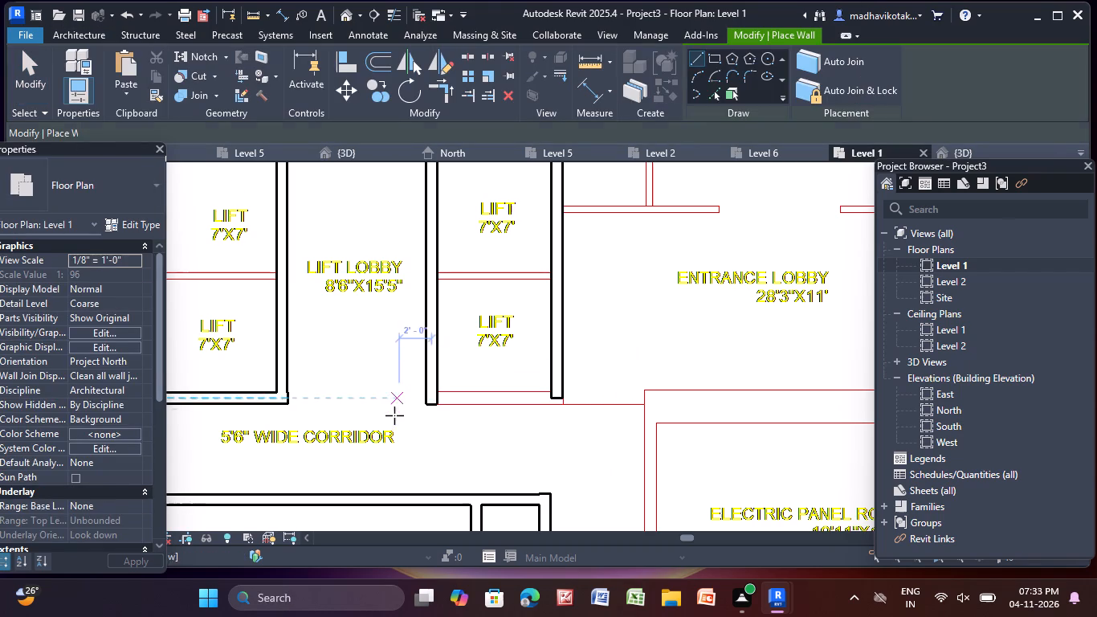
pyautogui.scroll(4, 389, 423)
pyautogui.click(467, 374)
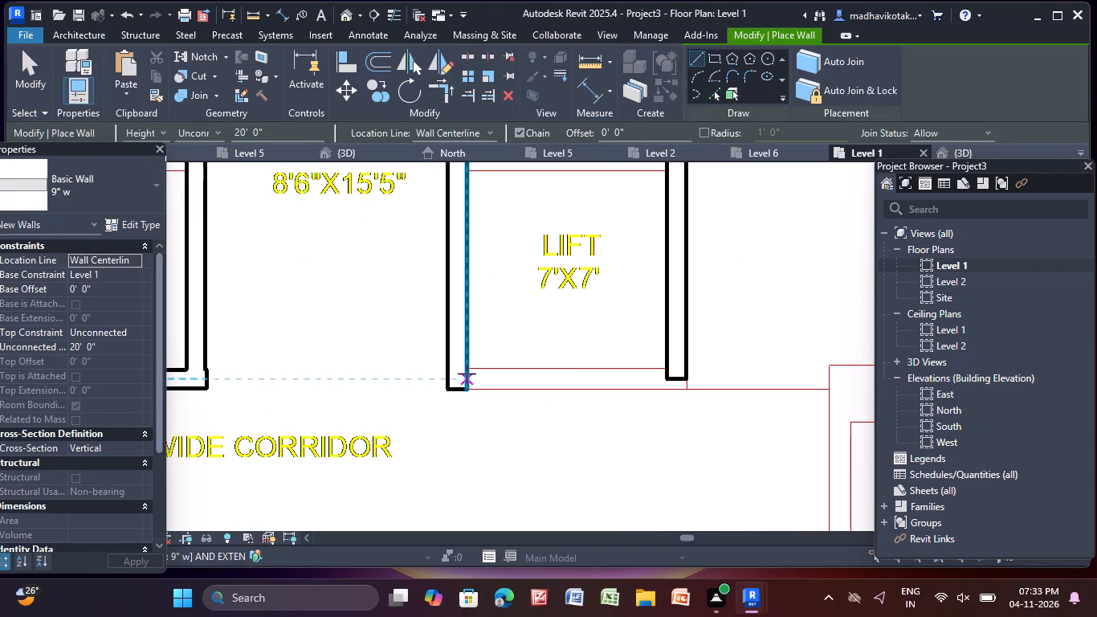
pyautogui.click(688, 378)
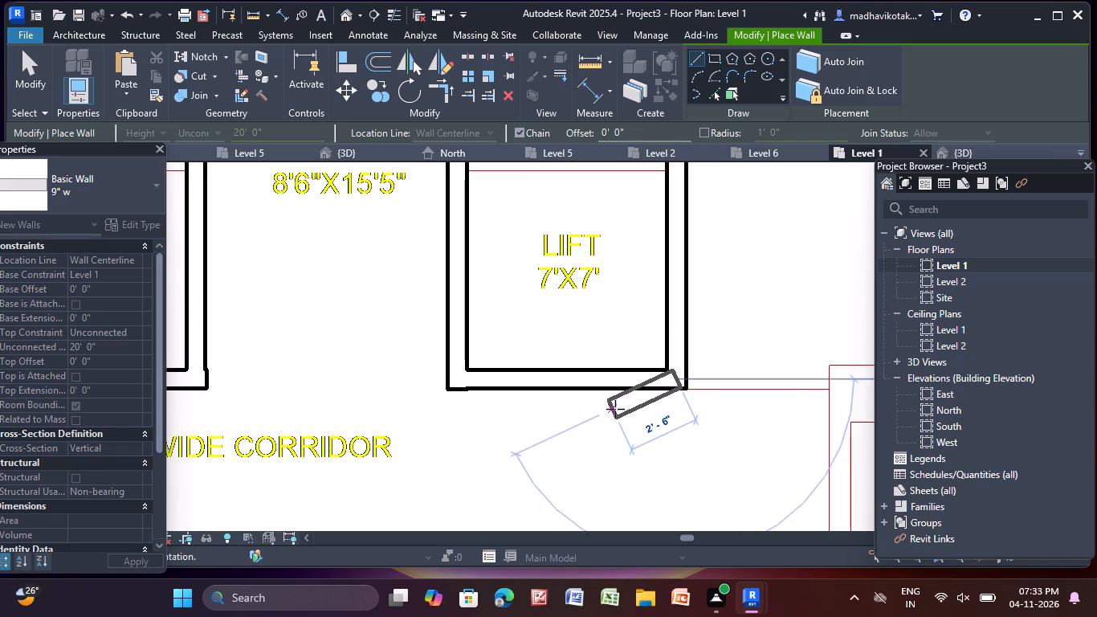
pyautogui.press('Escape')
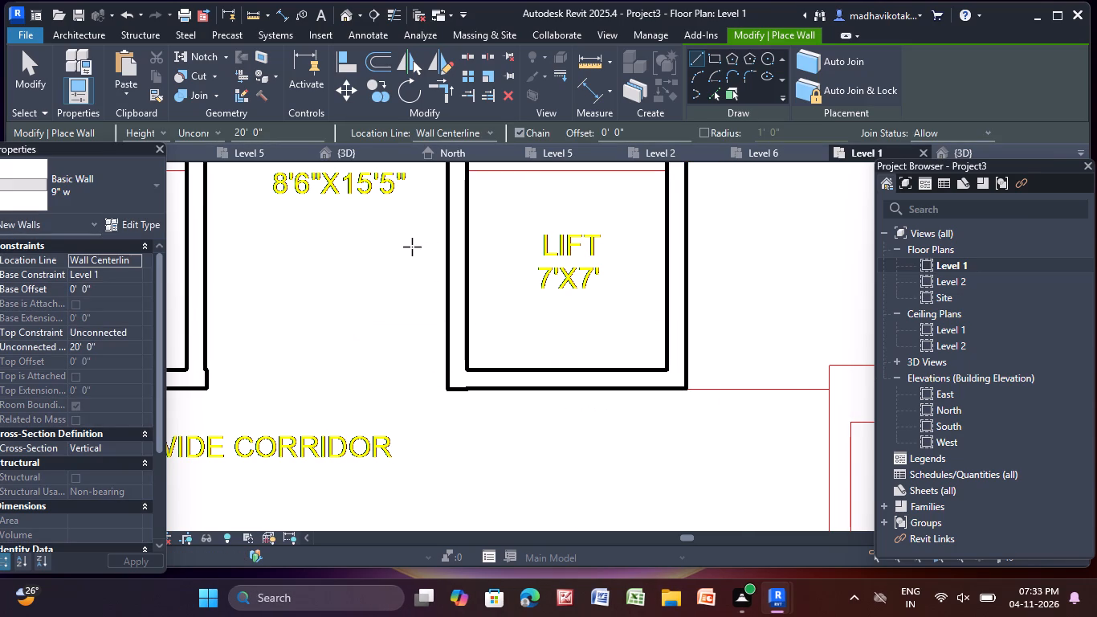
# Draw a 9" w wall between the PHE and FHR shafts and the staircase, from the lifts' wall to the fire lift lobby line.
pyautogui.scroll(-3, 408, 248)
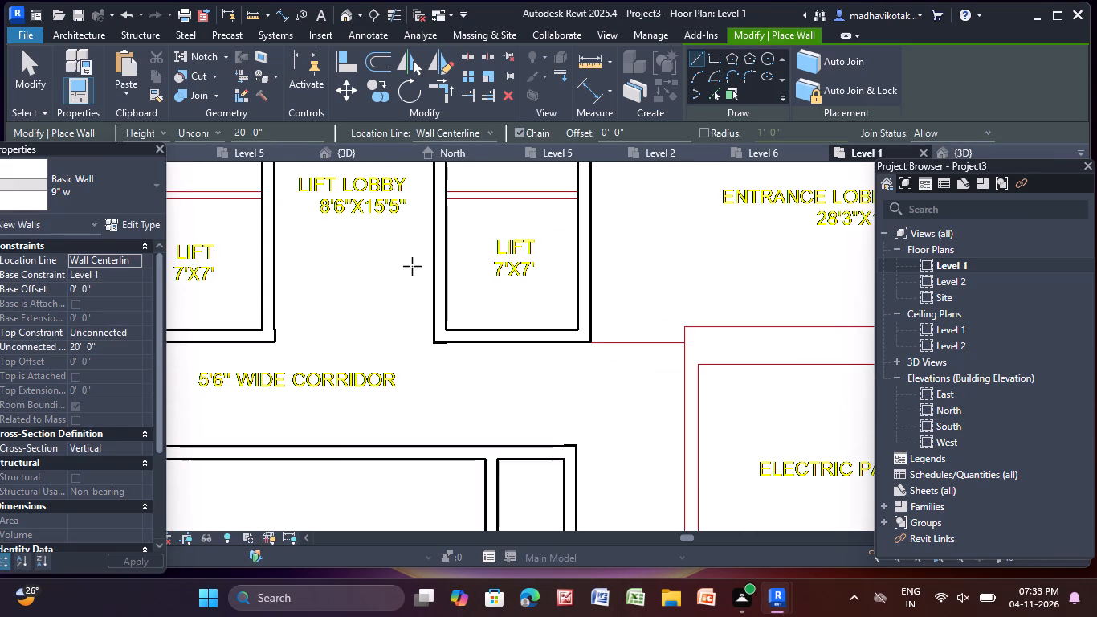
pyautogui.scroll(-3, 406, 269)
pyautogui.moveTo(406, 269); pyautogui.dragTo(477, 496, button='middle')
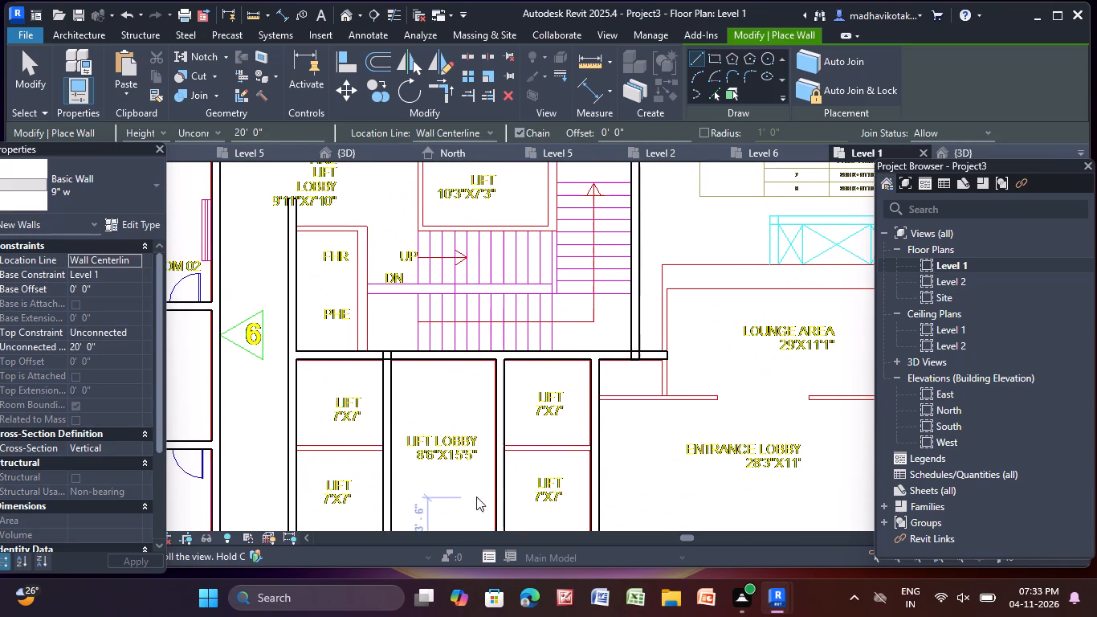
pyautogui.scroll(6, 346, 345)
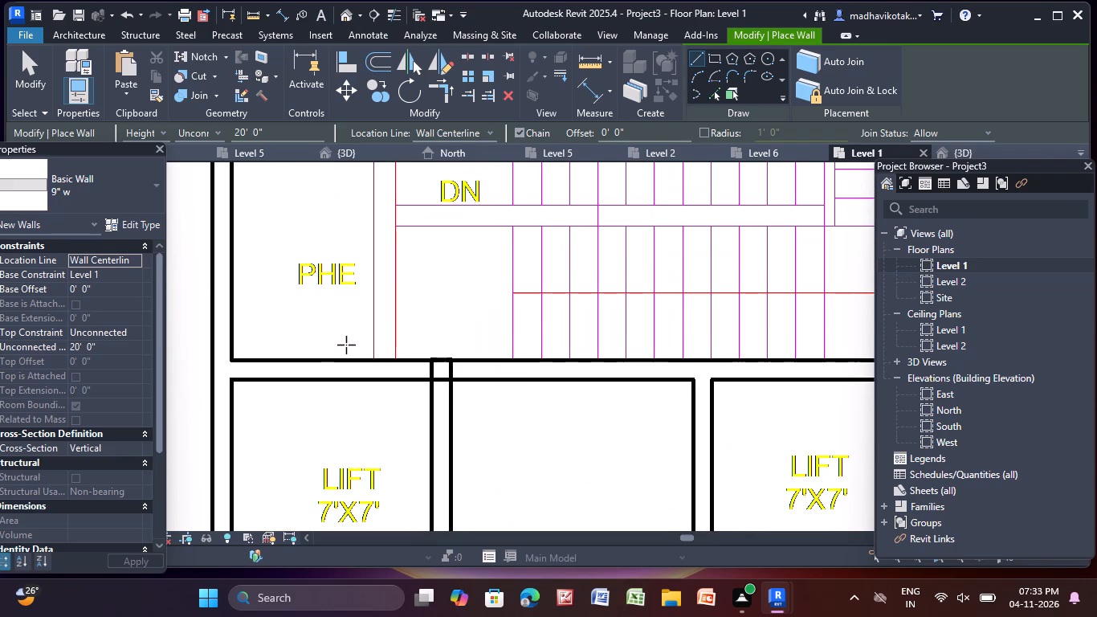
pyautogui.click(388, 358)
pyautogui.scroll(-2, 385, 240)
pyautogui.moveTo(384, 242); pyautogui.dragTo(394, 301, button='middle')
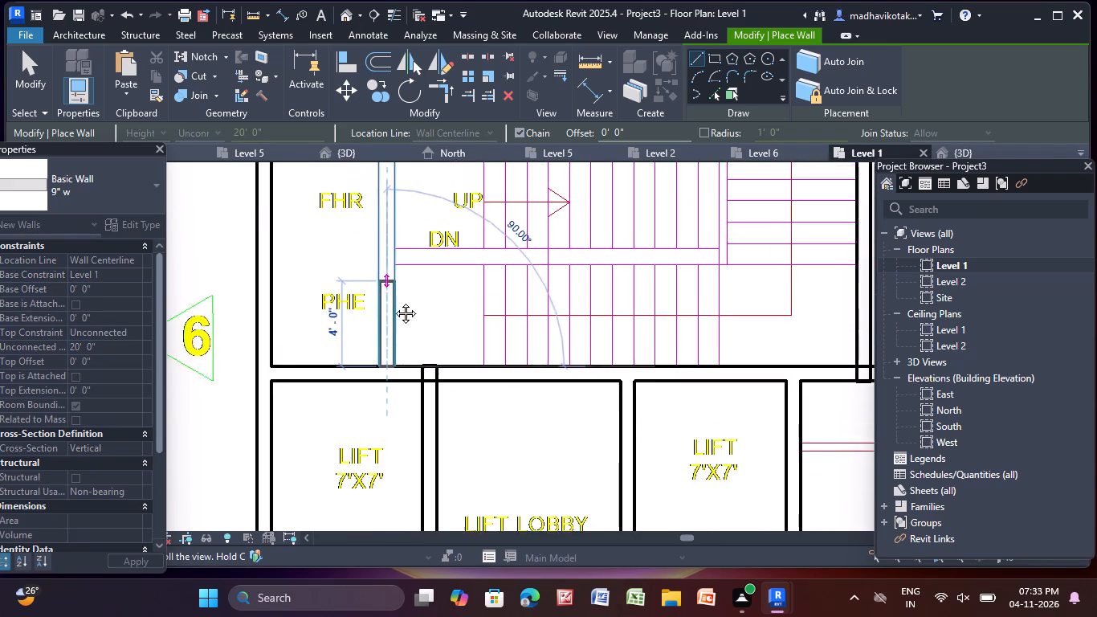
pyautogui.moveTo(394, 301); pyautogui.dragTo(420, 484, button='middle')
pyautogui.scroll(4, 420, 361)
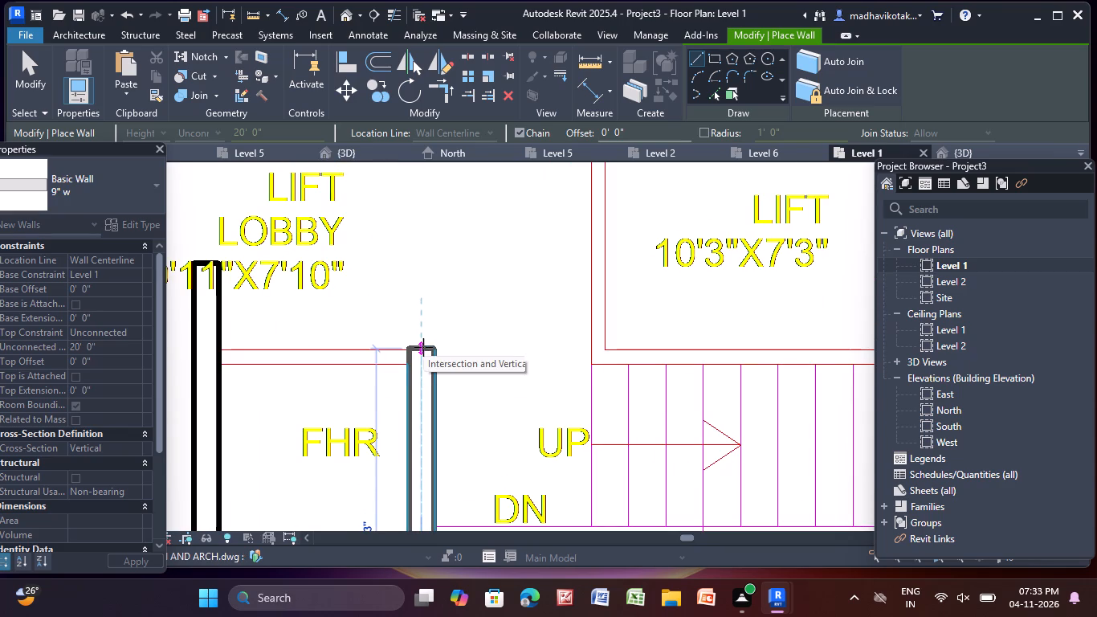
pyautogui.click(423, 347)
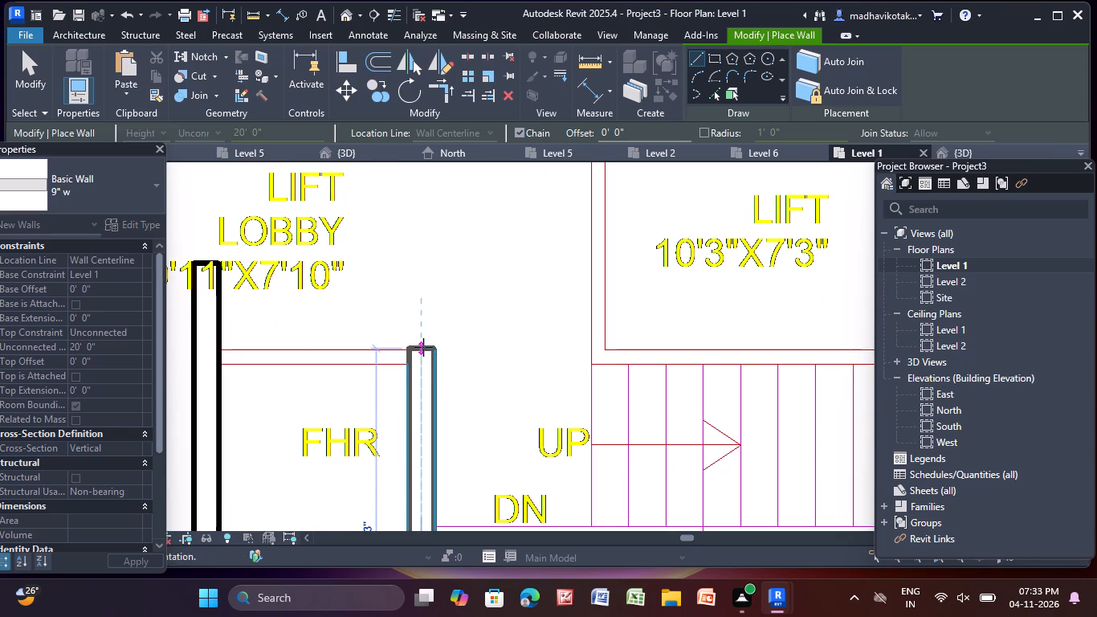
pyautogui.press('Escape')
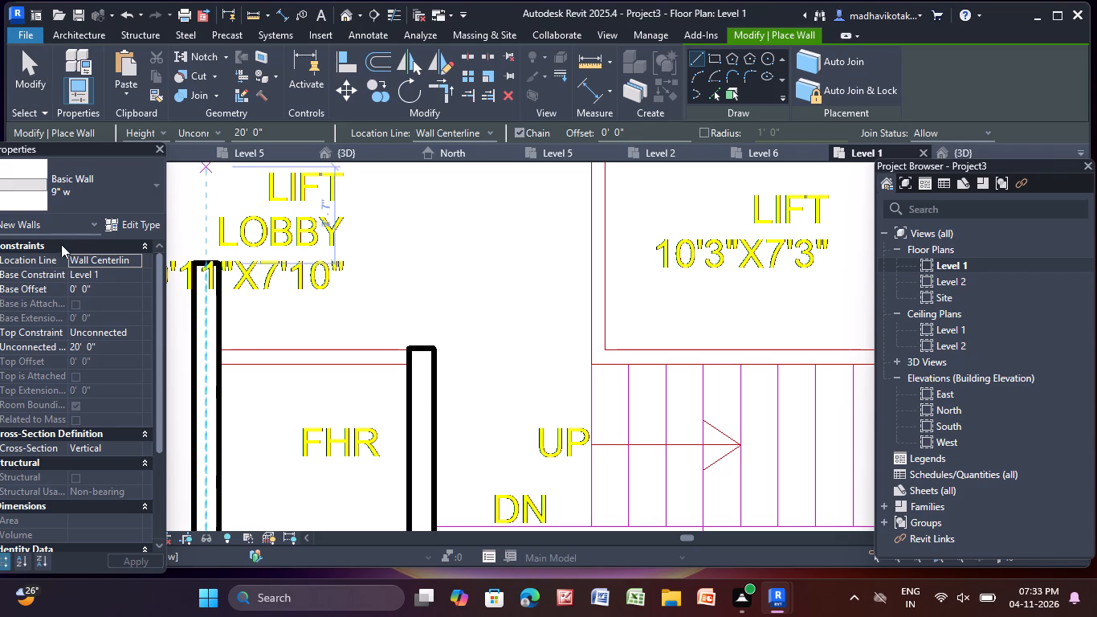
# Draw a 4.5" p wall about 5'1" long between the FHR shaft and the fire lift lobby, joining the shaft's two side walls.
pyautogui.click(148, 196)
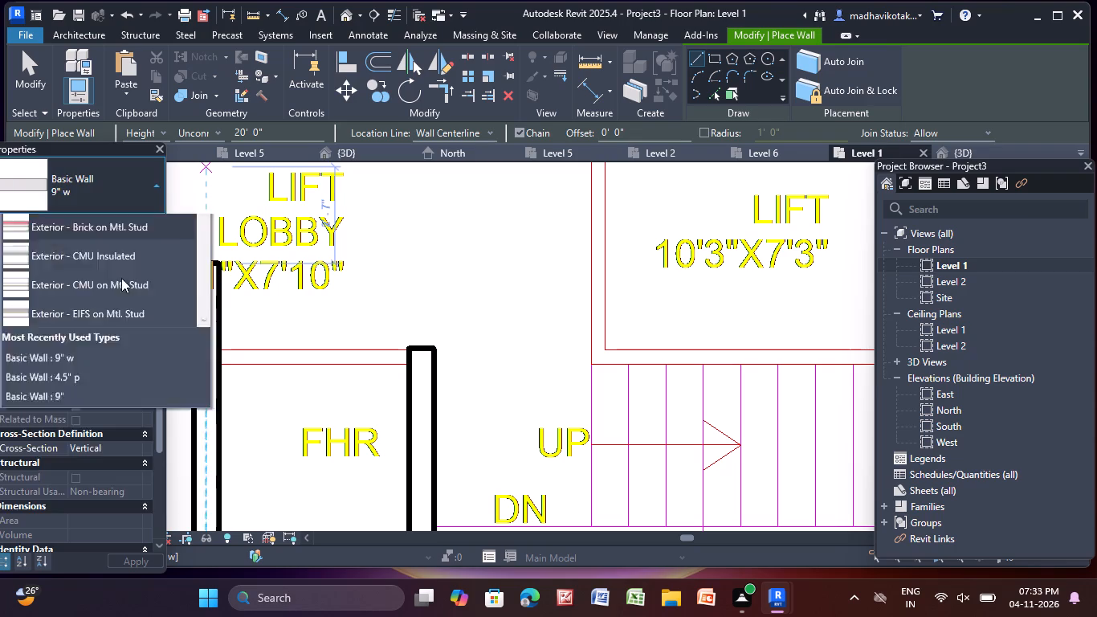
pyautogui.click(54, 485)
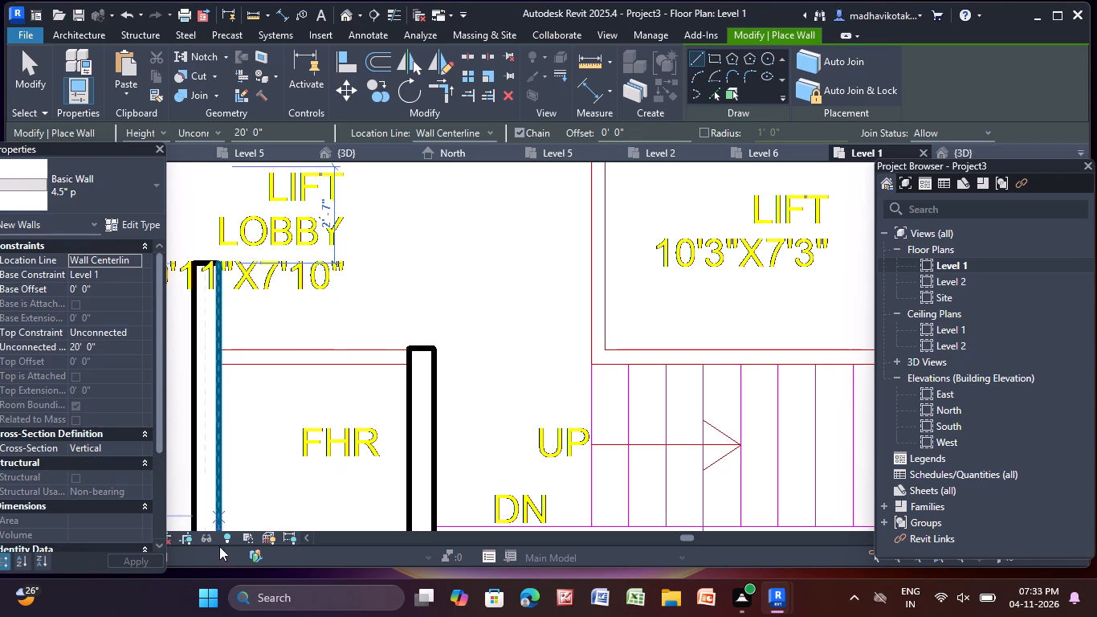
pyautogui.scroll(-3, 217, 561)
pyautogui.moveTo(211, 384); pyautogui.dragTo(298, 385, button='middle')
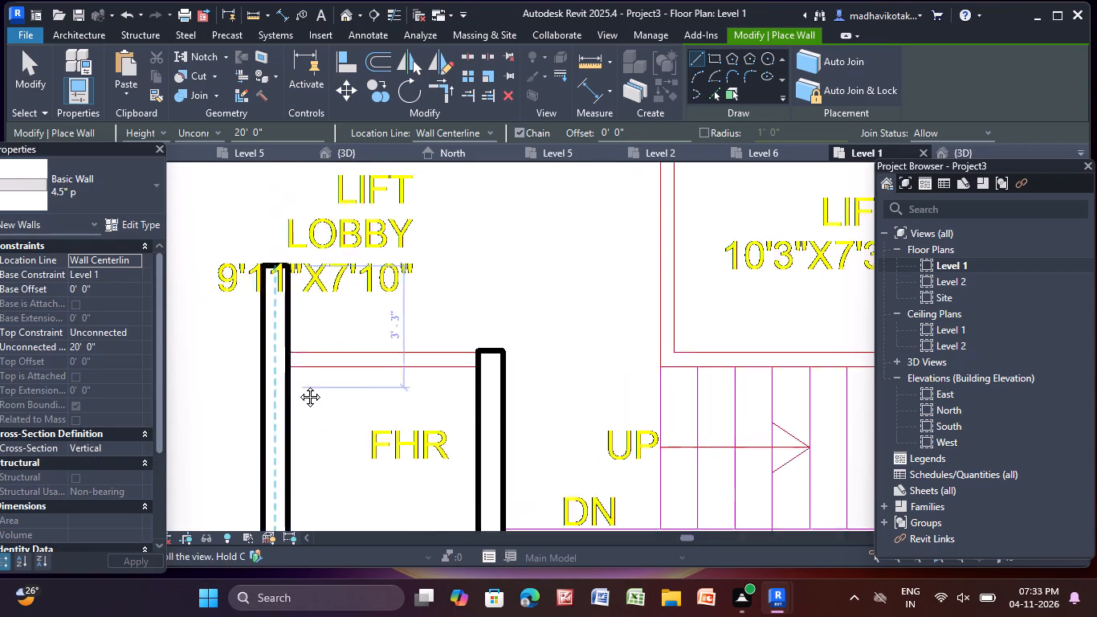
pyautogui.moveTo(298, 385); pyautogui.dragTo(298, 384, button='middle')
pyautogui.scroll(8, 268, 364)
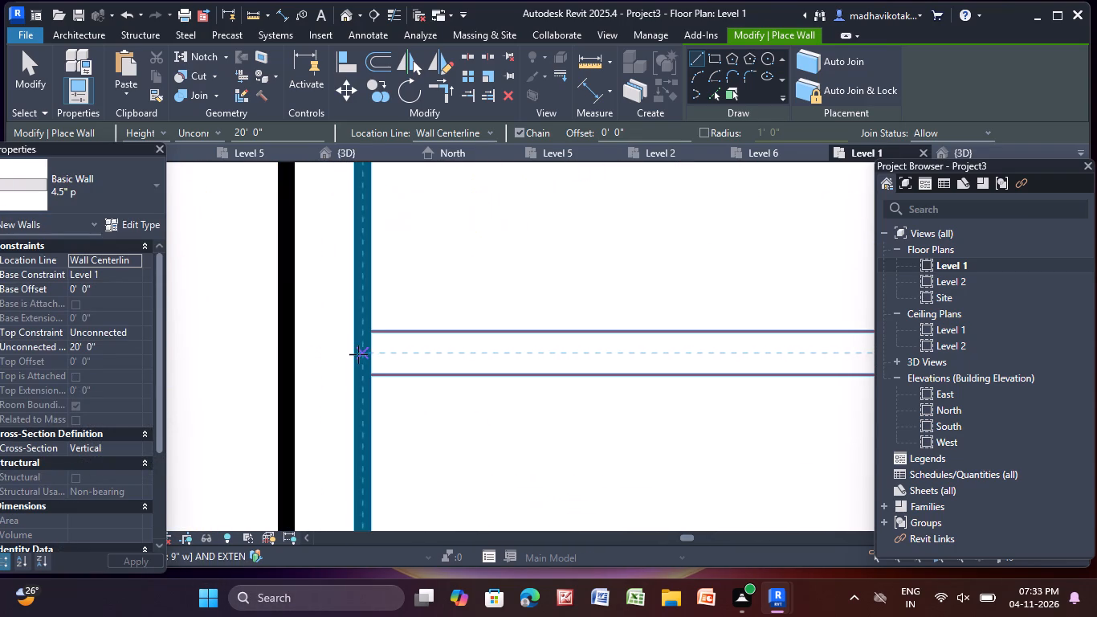
pyautogui.click(358, 354)
pyautogui.scroll(-3, 678, 377)
pyautogui.moveTo(677, 374); pyautogui.dragTo(675, 374, button='middle')
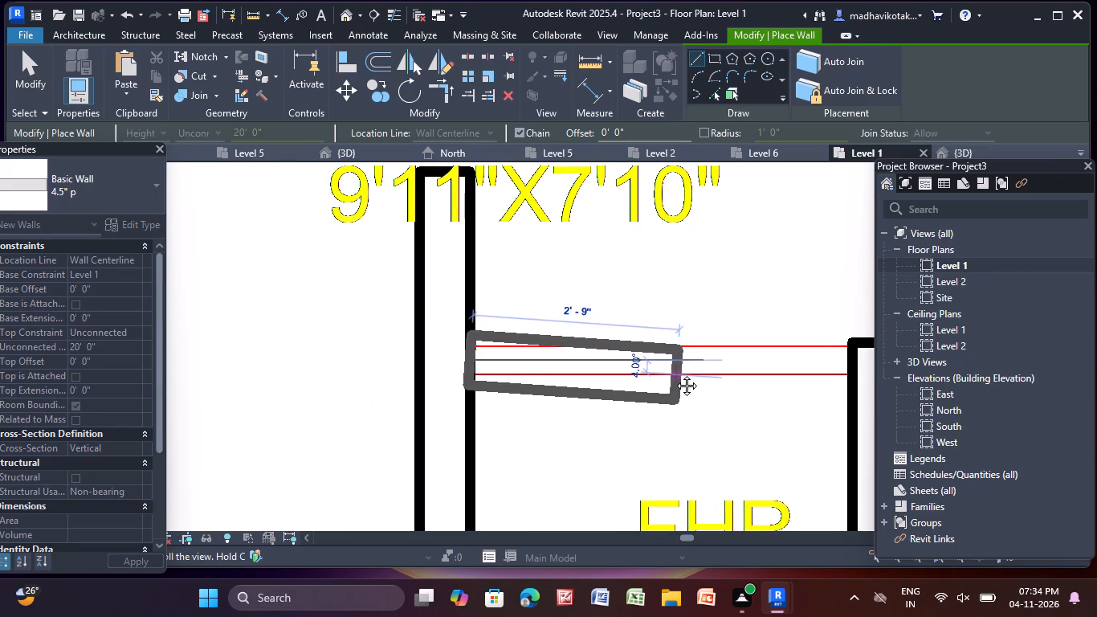
pyautogui.moveTo(675, 374); pyautogui.dragTo(355, 463, button='middle')
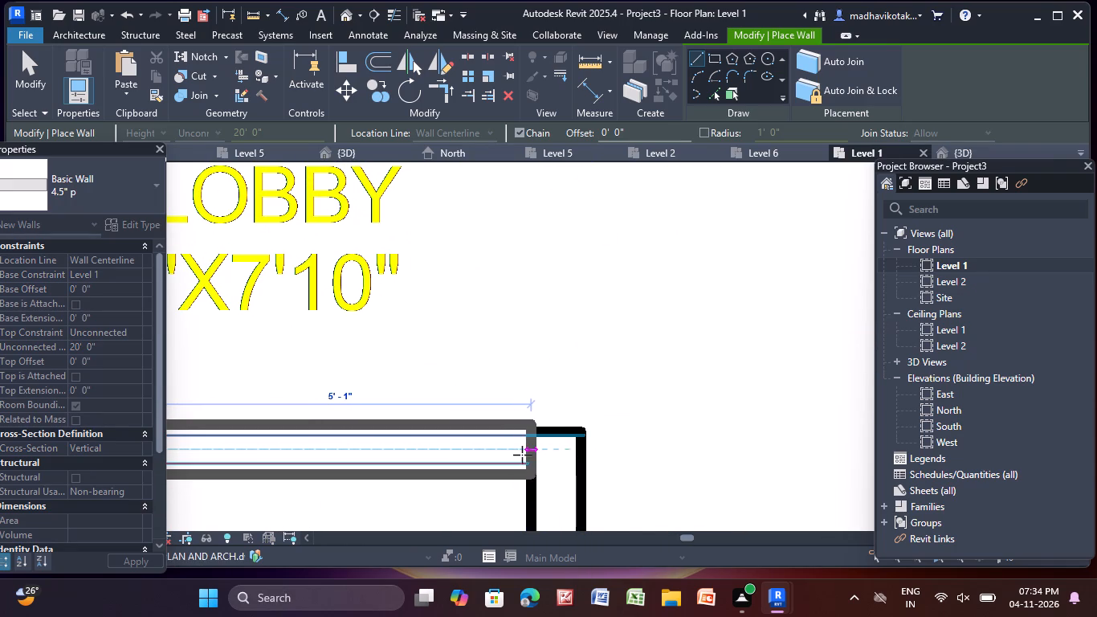
pyautogui.click(523, 455)
pyautogui.press('Escape')
# Examine the plan from the COM & ELEC shaft and fire lift lobby down to the 7'X7' lifts for untraced wall lines.
pyautogui.scroll(-11, 522, 451)
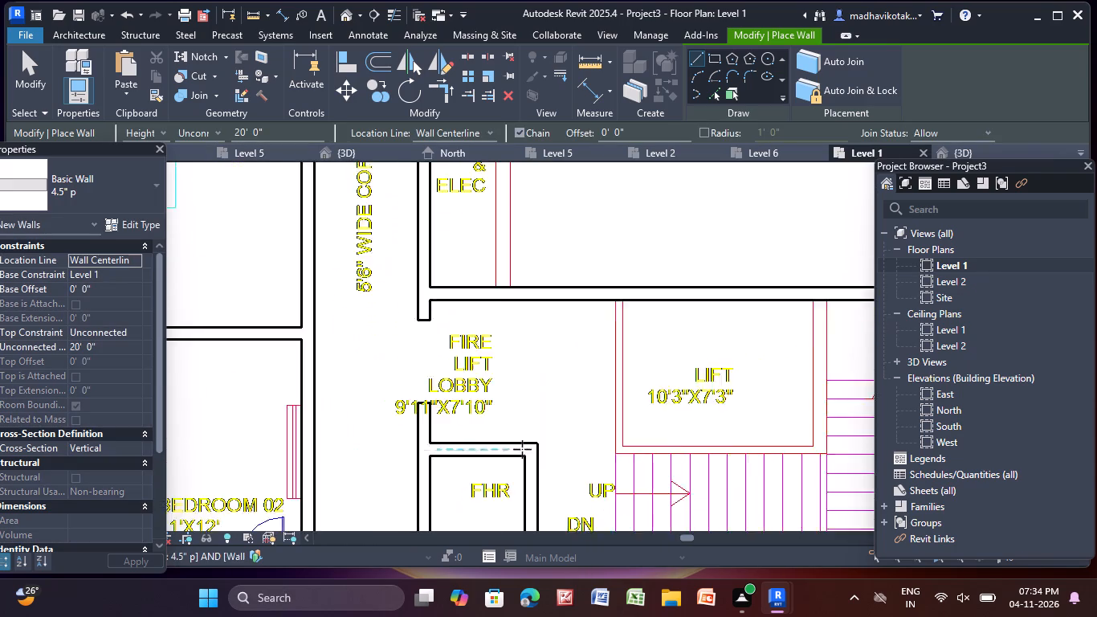
pyautogui.moveTo(522, 449); pyautogui.dragTo(465, 242, button='middle')
pyautogui.scroll(-3, 485, 292)
pyautogui.moveTo(483, 315); pyautogui.dragTo(446, 394, button='middle')
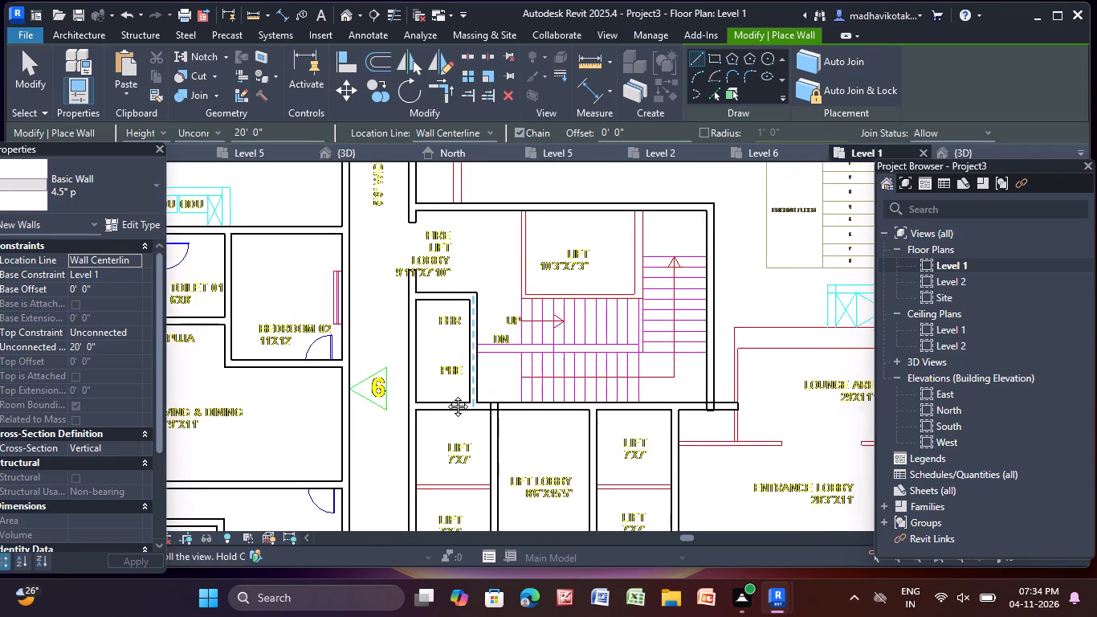
pyautogui.moveTo(446, 394); pyautogui.dragTo(418, 435, button='middle')
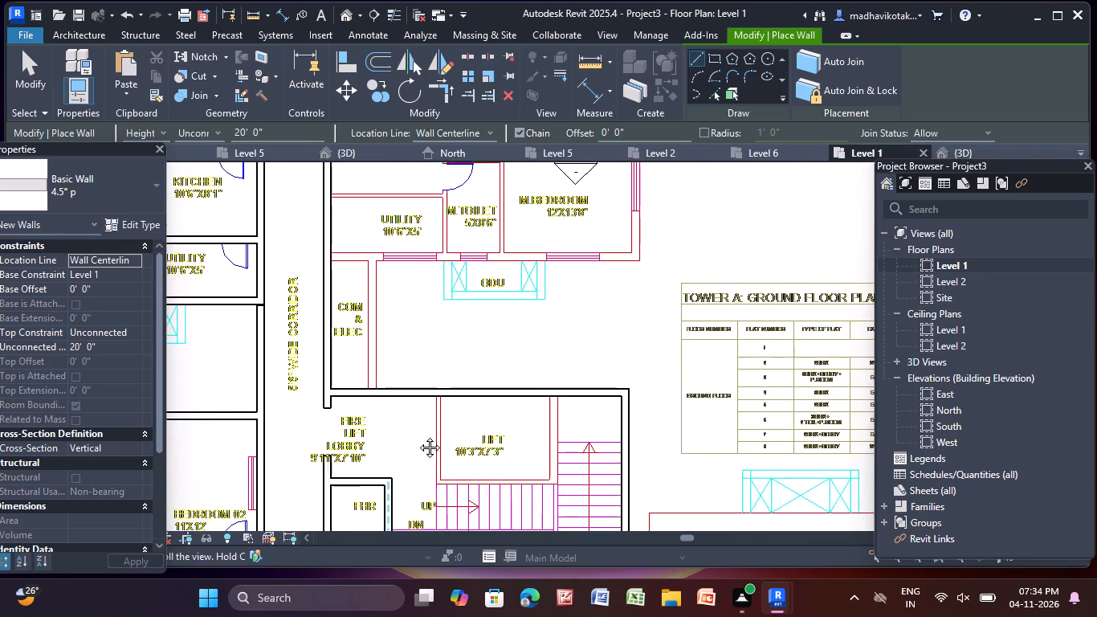
pyautogui.moveTo(418, 435); pyautogui.dragTo(359, 203, button='middle')
pyautogui.scroll(3, 293, 362)
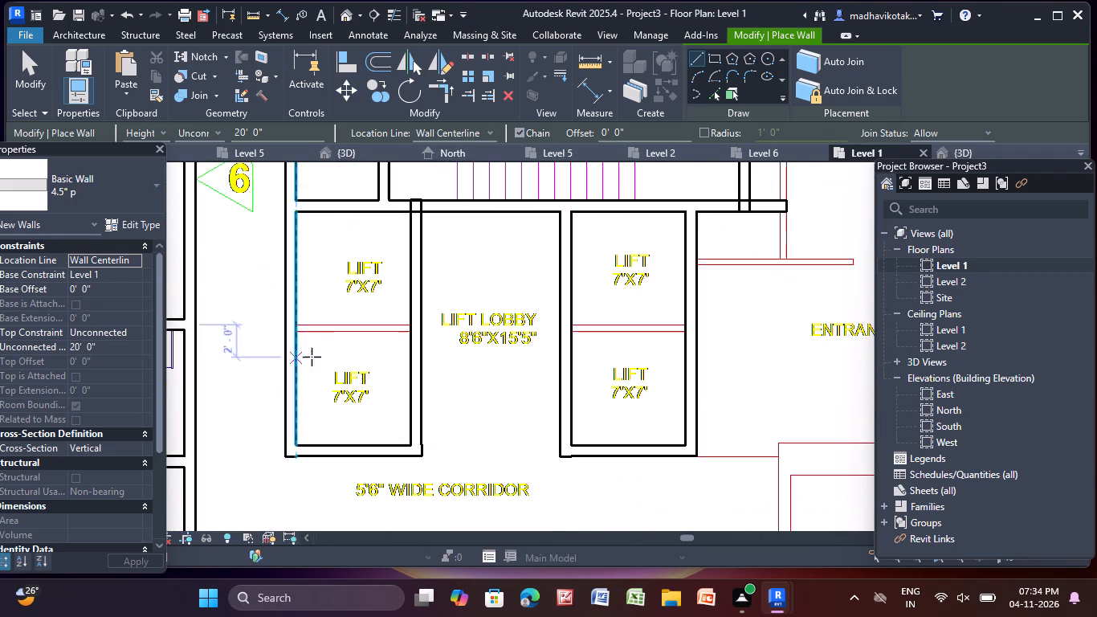
# Draw a 4.5" p wall between the two 7'X7' lifts on the unit 6 side of the lift lobby, joining their side walls.
pyautogui.scroll(8, 341, 350)
pyautogui.click(261, 308)
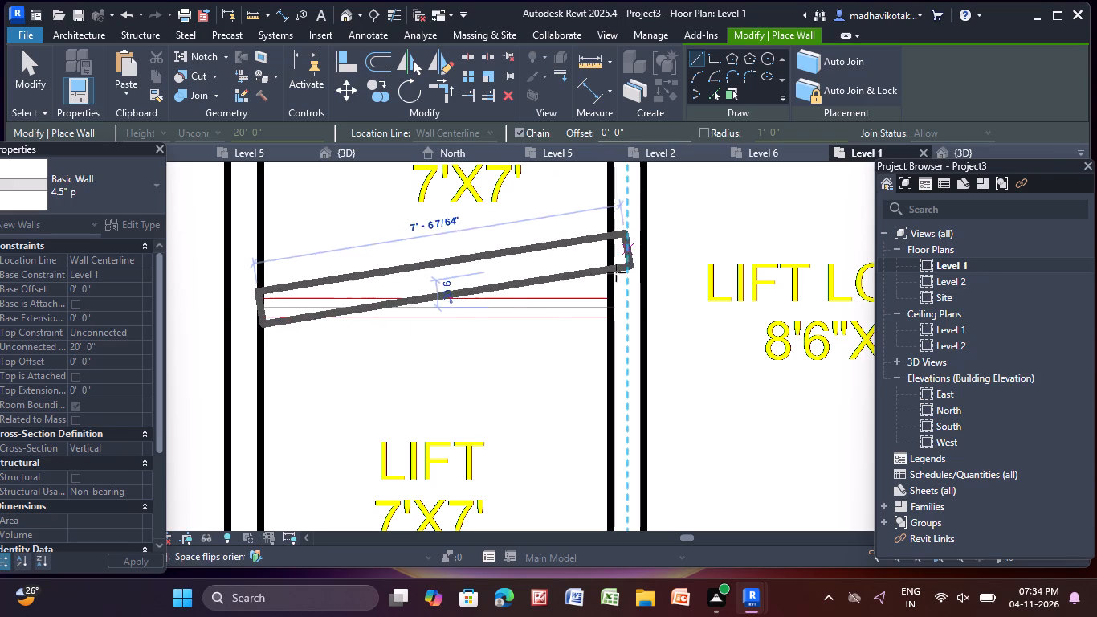
pyautogui.click(612, 315)
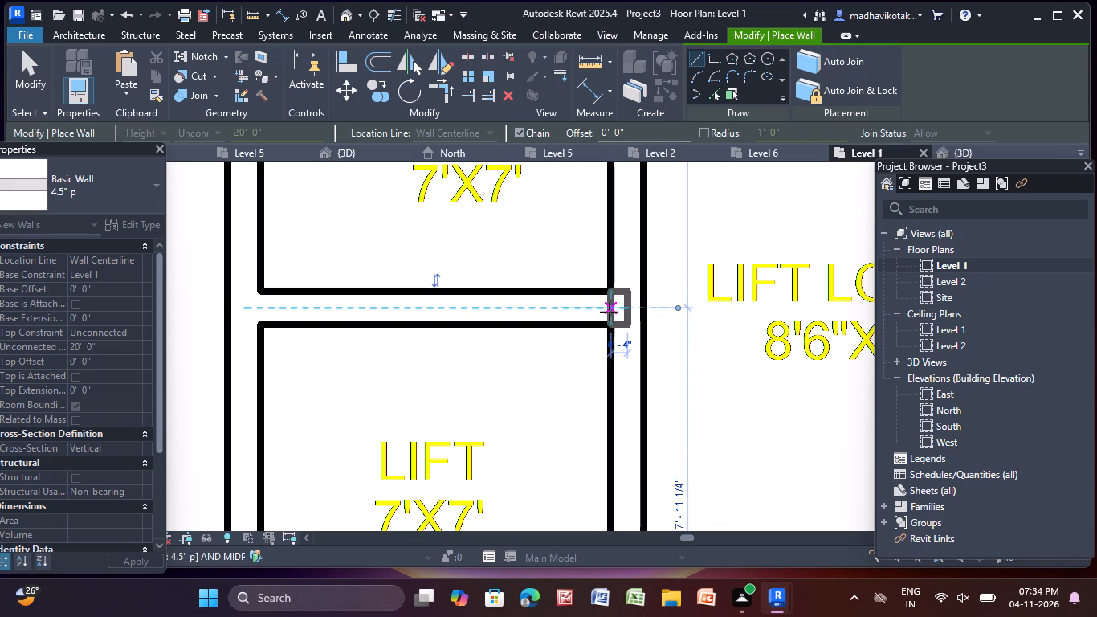
pyautogui.press('Escape')
# Draw a 4.5" p wall about 7'1" long between the two 7'X7' lifts on the entrance lobby side.
pyautogui.scroll(-9, 618, 300)
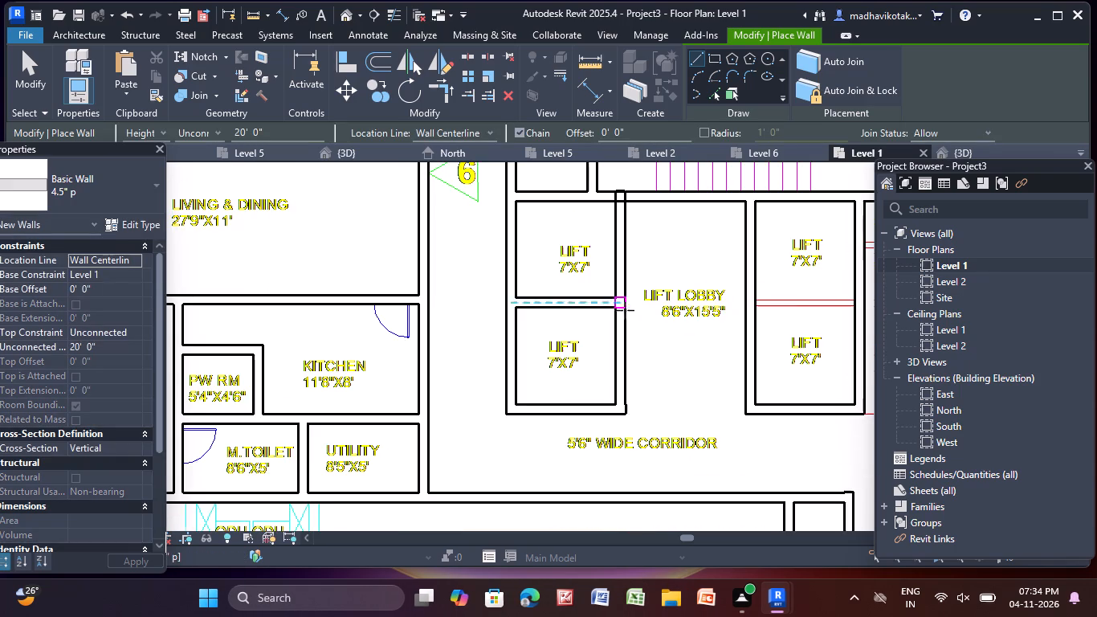
pyautogui.scroll(2, 776, 303)
pyautogui.moveTo(773, 303); pyautogui.dragTo(410, 309, button='middle')
pyautogui.scroll(3, 410, 310)
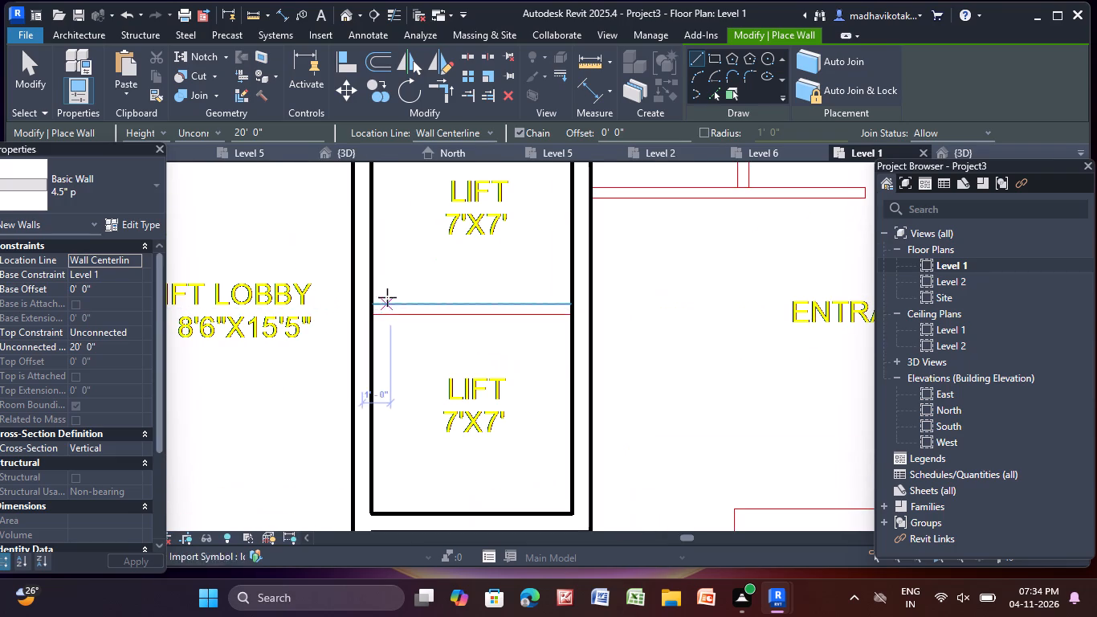
pyautogui.click(373, 308)
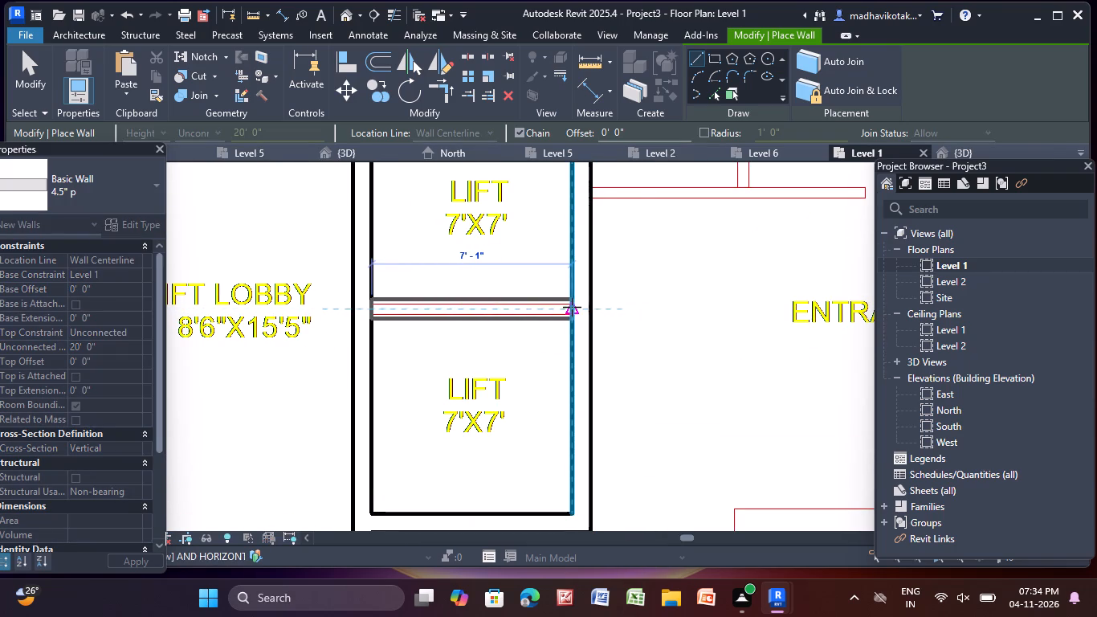
pyautogui.click(572, 307)
pyautogui.press('Escape')
# Draw a 4.5" p wall about 12'9" long between unit 8's 12'X10' Bedroom 1 and Living & Dining, from the corridor-side wall.
pyautogui.scroll(-8, 540, 269)
pyautogui.moveTo(540, 270); pyautogui.dragTo(602, 506, button='middle')
pyautogui.moveTo(394, 215); pyautogui.dragTo(434, 326, button='middle')
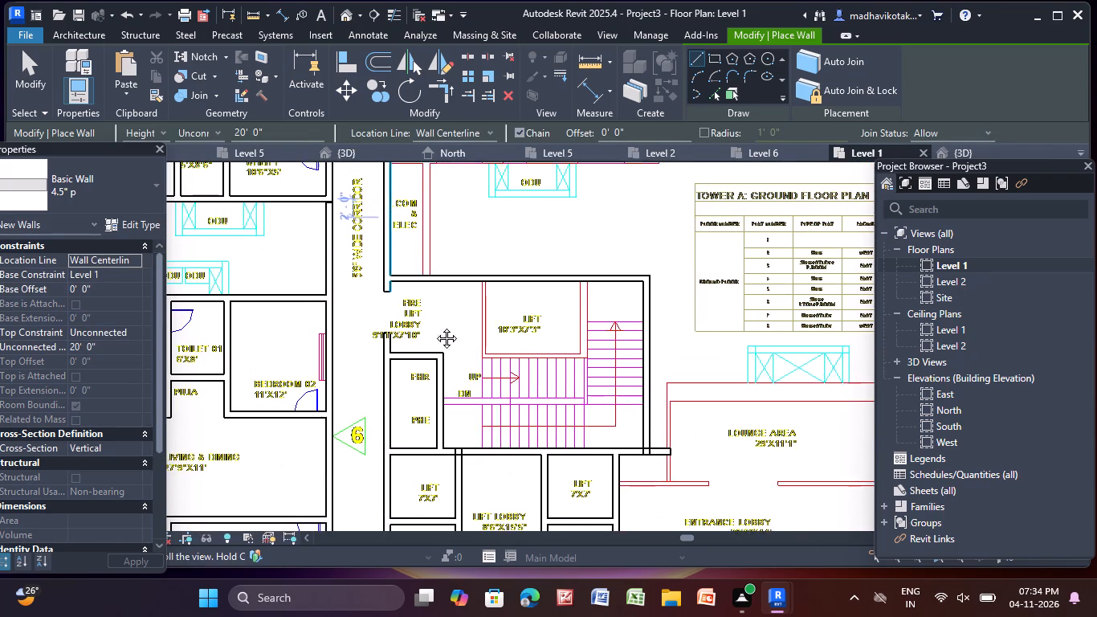
pyautogui.moveTo(434, 326); pyautogui.dragTo(447, 372, button='middle')
pyautogui.scroll(2, 451, 365)
pyautogui.moveTo(453, 357); pyautogui.dragTo(463, 541, button='middle')
pyautogui.moveTo(490, 348); pyautogui.dragTo(452, 562, button='middle')
pyautogui.scroll(6, 424, 423)
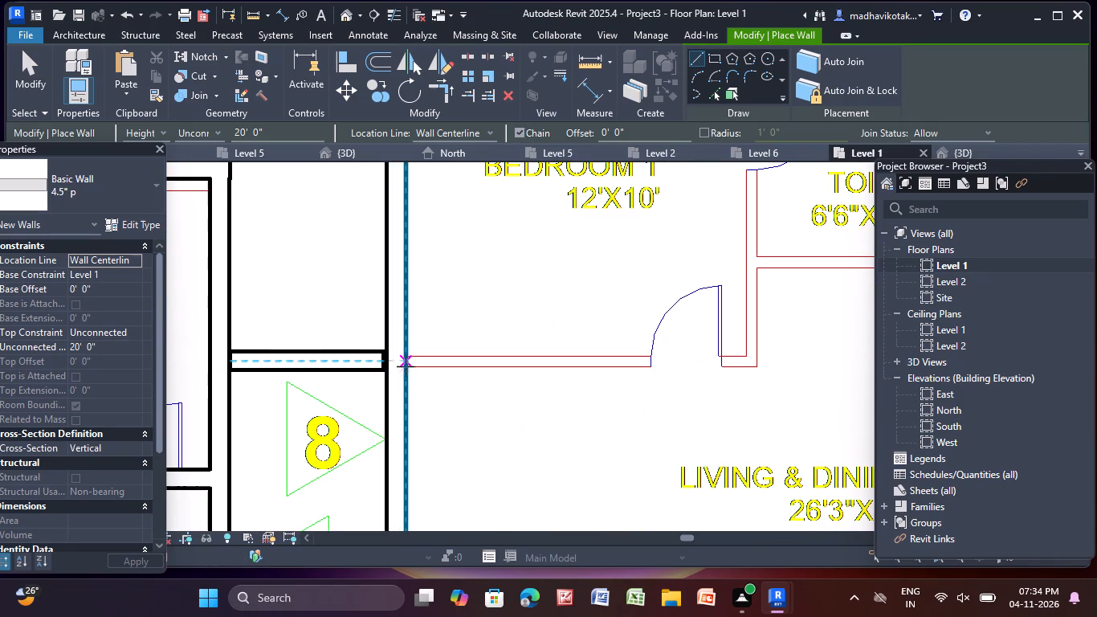
pyautogui.click(406, 361)
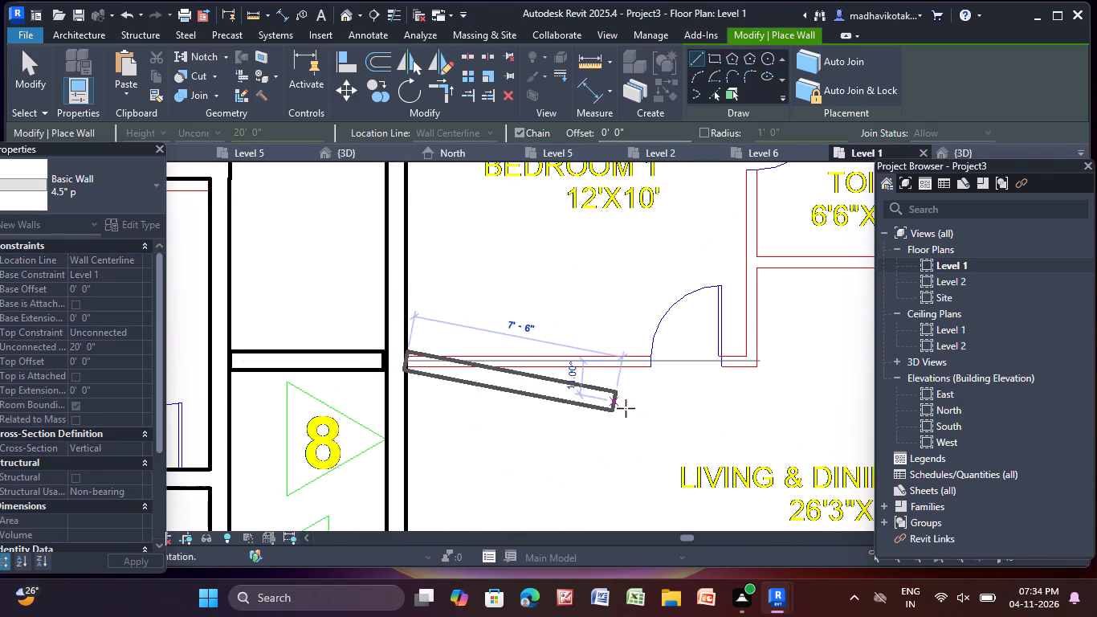
pyautogui.scroll(3, 752, 365)
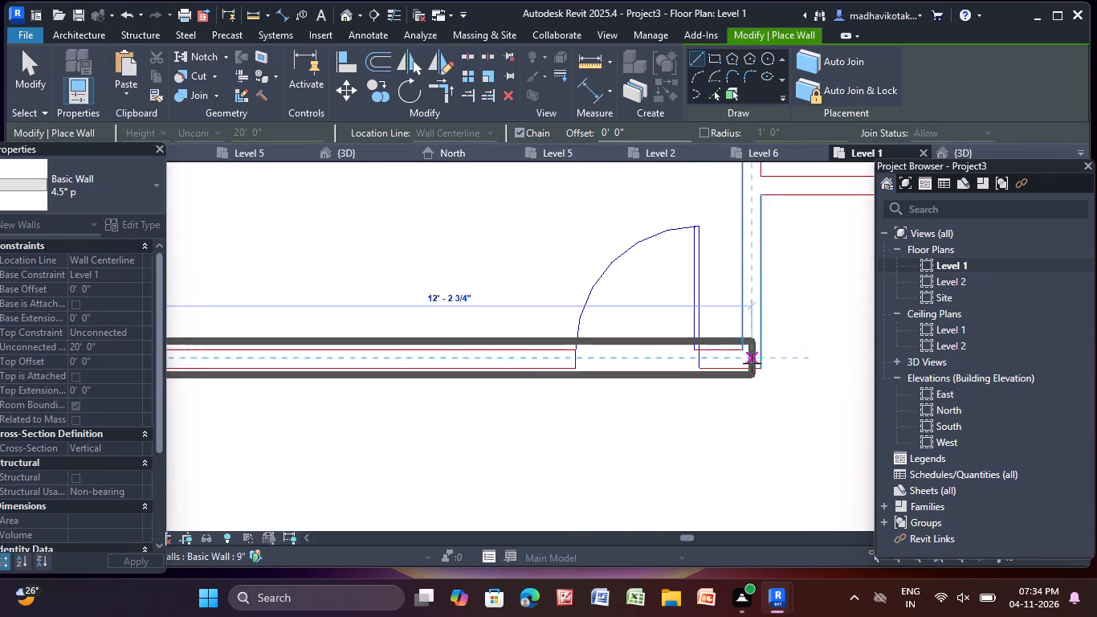
pyautogui.scroll(5, 752, 363)
pyautogui.click(768, 355)
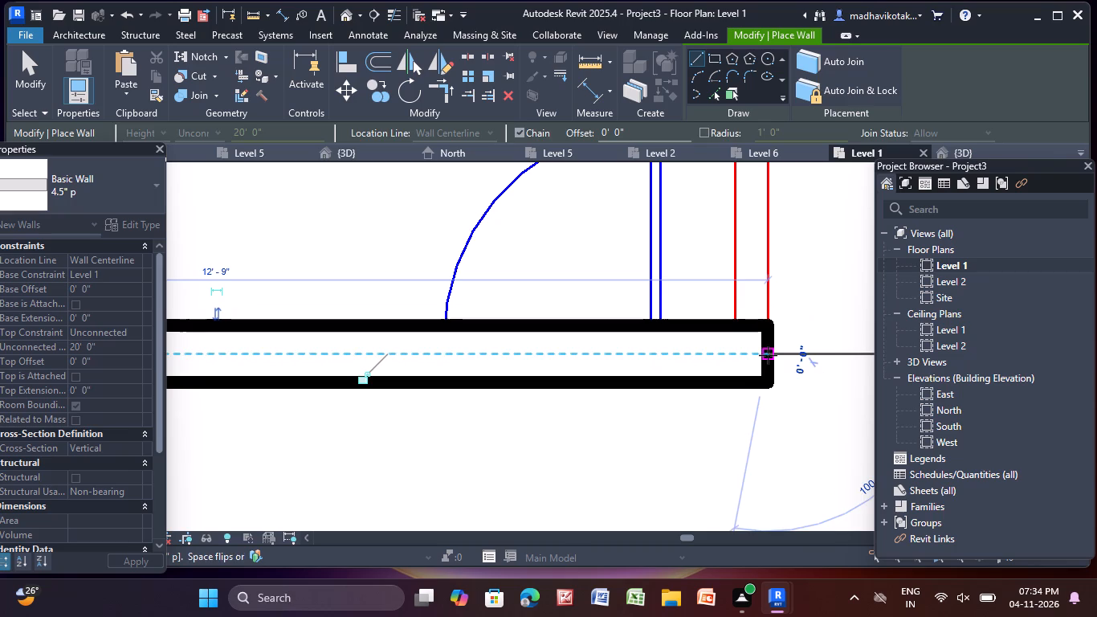
pyautogui.press('Escape')
# Draw a 4.5" p wall between unit 8's Bedroom 1 and the 6'6"X6'6" toilet, up to the outer wall by the ODU ledge.
pyautogui.click(752, 324)
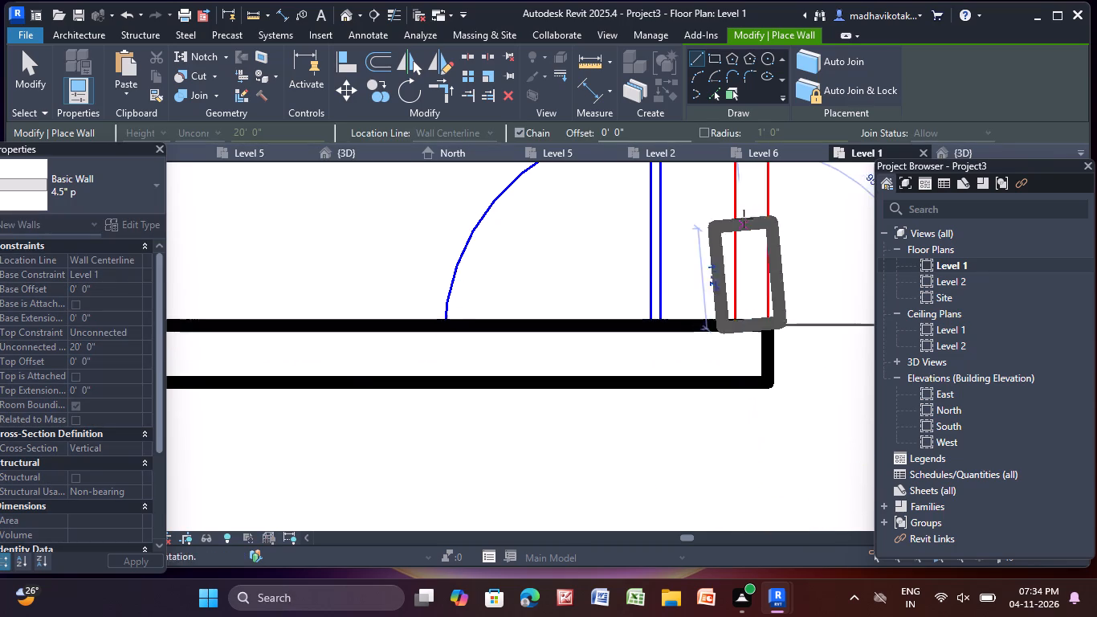
pyautogui.scroll(-3, 744, 218)
pyautogui.moveTo(744, 218); pyautogui.dragTo(699, 616, button='middle')
pyautogui.scroll(-3, 706, 302)
pyautogui.moveTo(706, 302); pyautogui.dragTo(700, 359, button='middle')
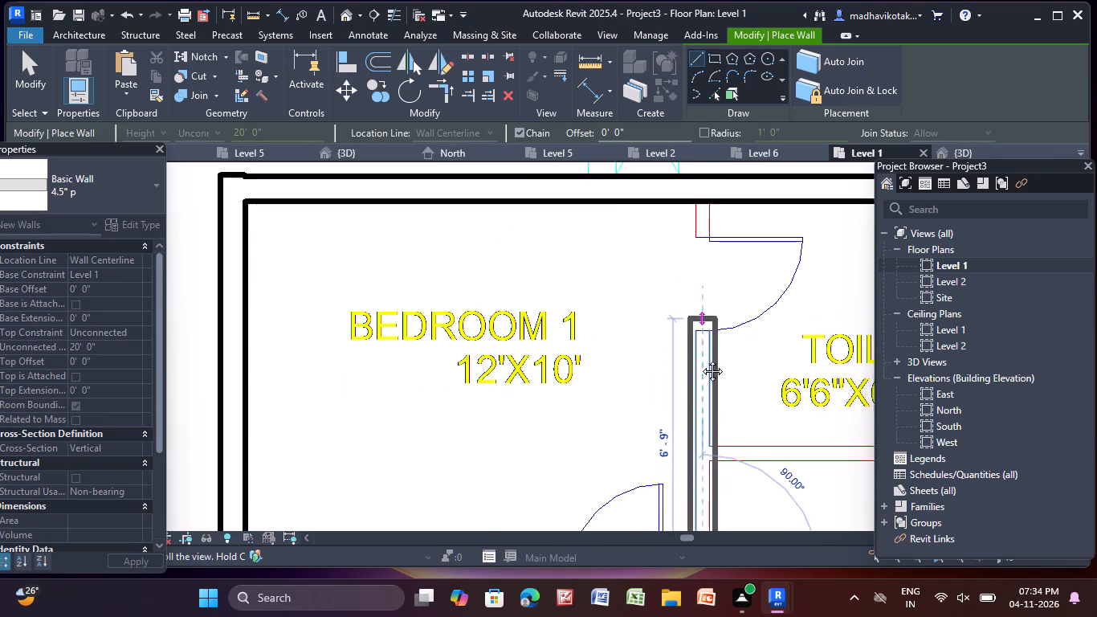
pyautogui.moveTo(700, 359); pyautogui.dragTo(703, 511, button='middle')
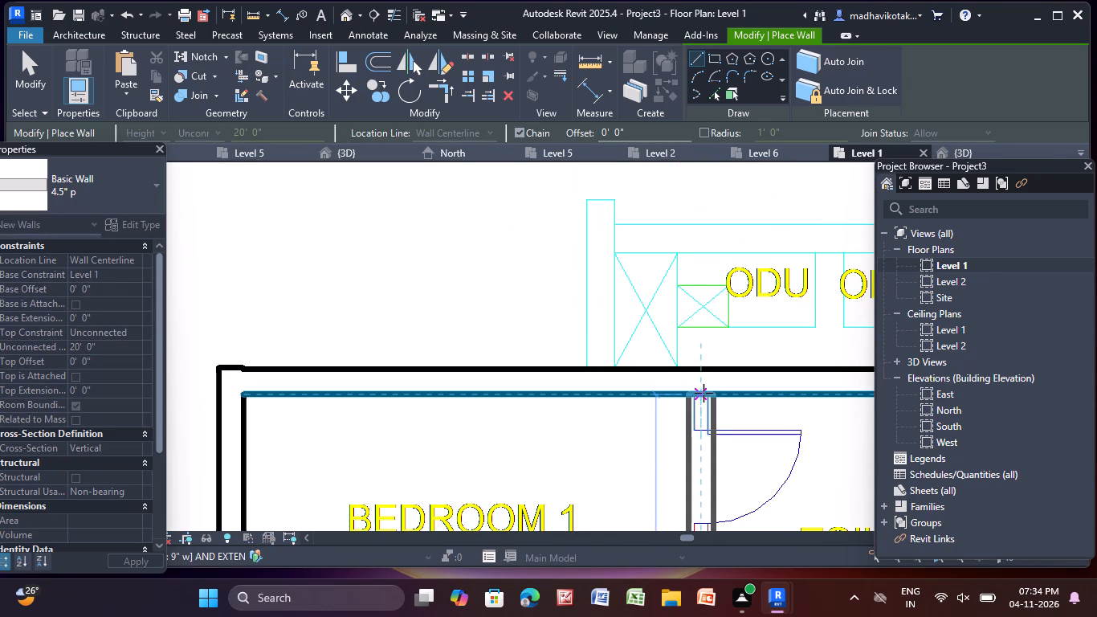
pyautogui.click(703, 392)
pyautogui.press('Escape')
# Draw a 4.5" p wall about 7'0" long between unit 8's 6'6"X6'6" toilet and Living & Dining, reaching the study partition line.
pyautogui.scroll(-7, 705, 389)
pyautogui.scroll(-1, 755, 435)
pyautogui.moveTo(755, 435); pyautogui.dragTo(658, 349, button='middle')
pyautogui.scroll(1, 648, 378)
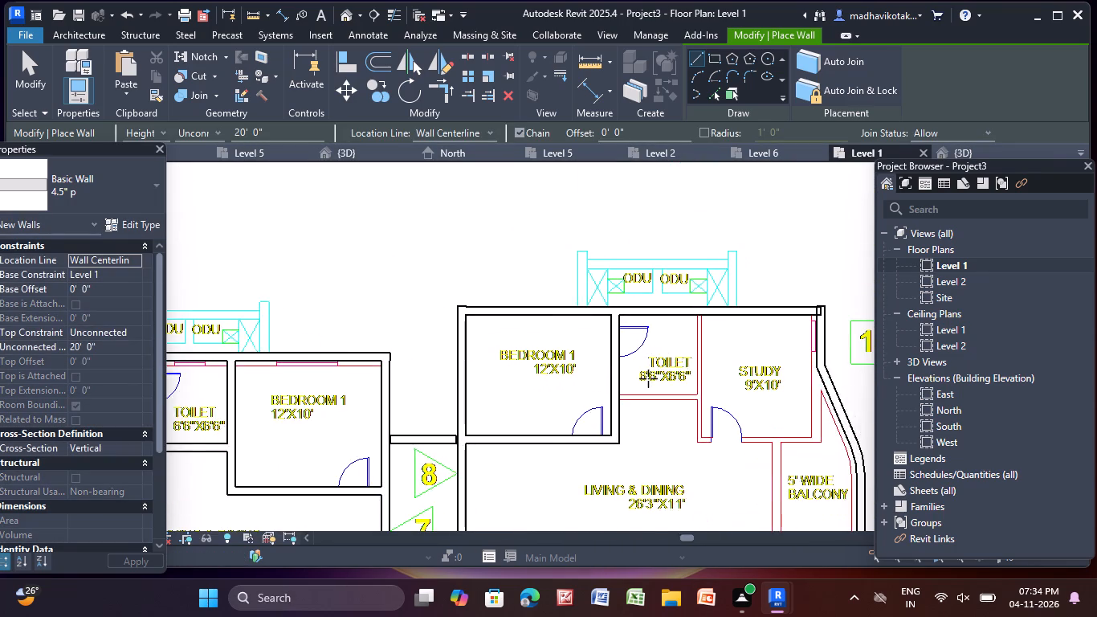
pyautogui.scroll(9, 648, 378)
pyautogui.click(585, 407)
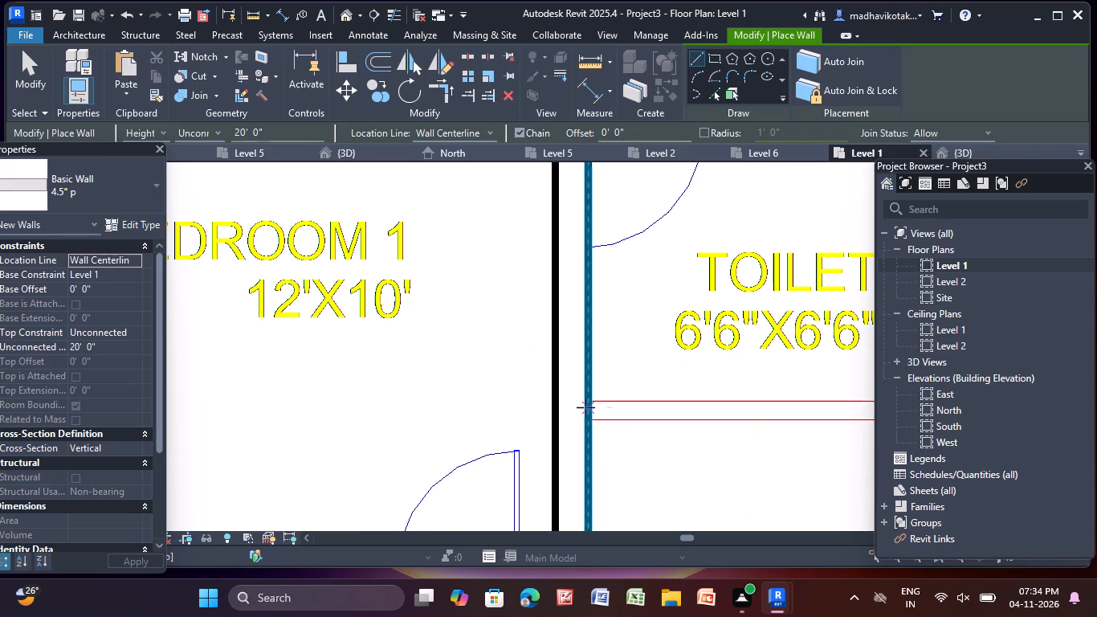
pyautogui.scroll(-3, 805, 407)
pyautogui.moveTo(804, 407); pyautogui.dragTo(492, 415, button='middle')
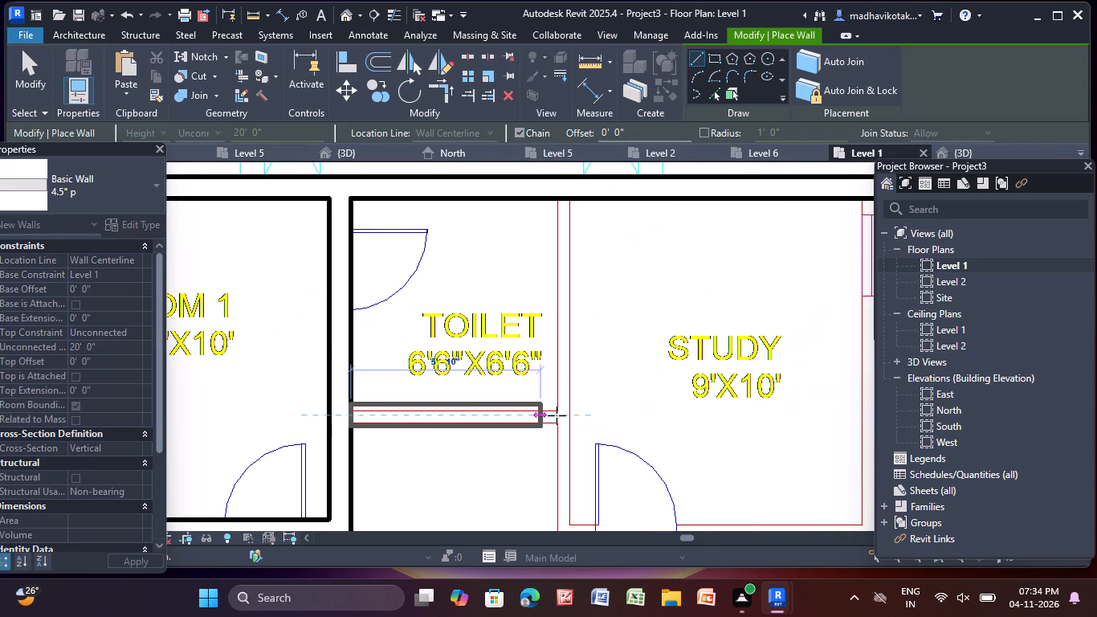
pyautogui.scroll(4, 572, 410)
pyautogui.click(563, 410)
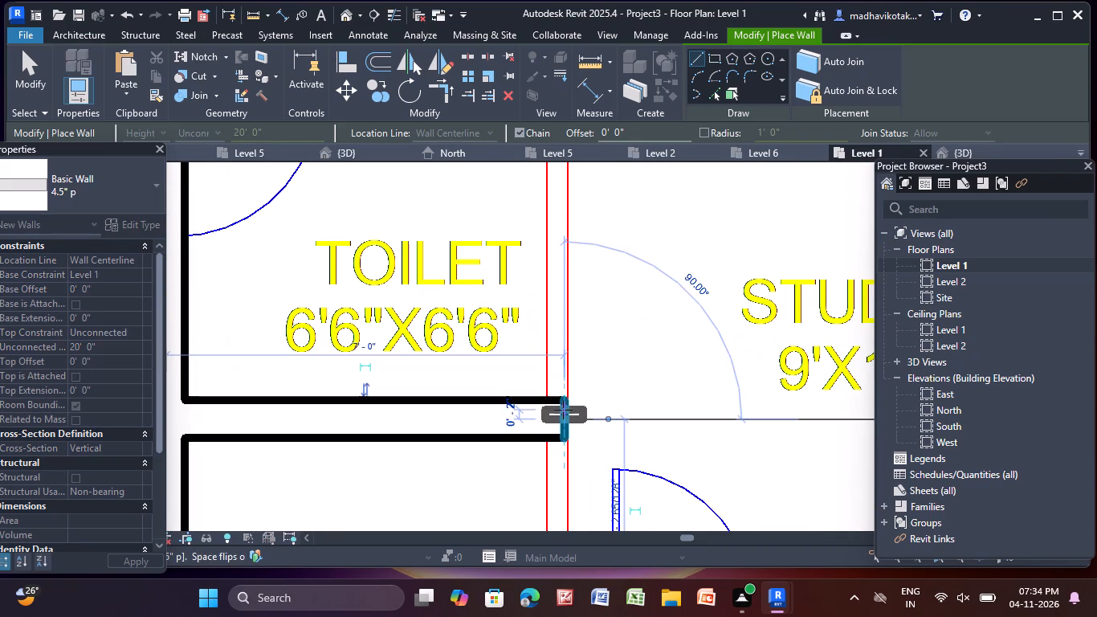
pyautogui.press('Escape')
# Draw a 4.5" p wall between unit 8's toilet and study, from the outer wall down to the study's corner at Living & Dining.
pyautogui.scroll(-3, 564, 327)
pyautogui.moveTo(564, 327); pyautogui.dragTo(711, 476, button='middle')
pyautogui.scroll(5, 700, 313)
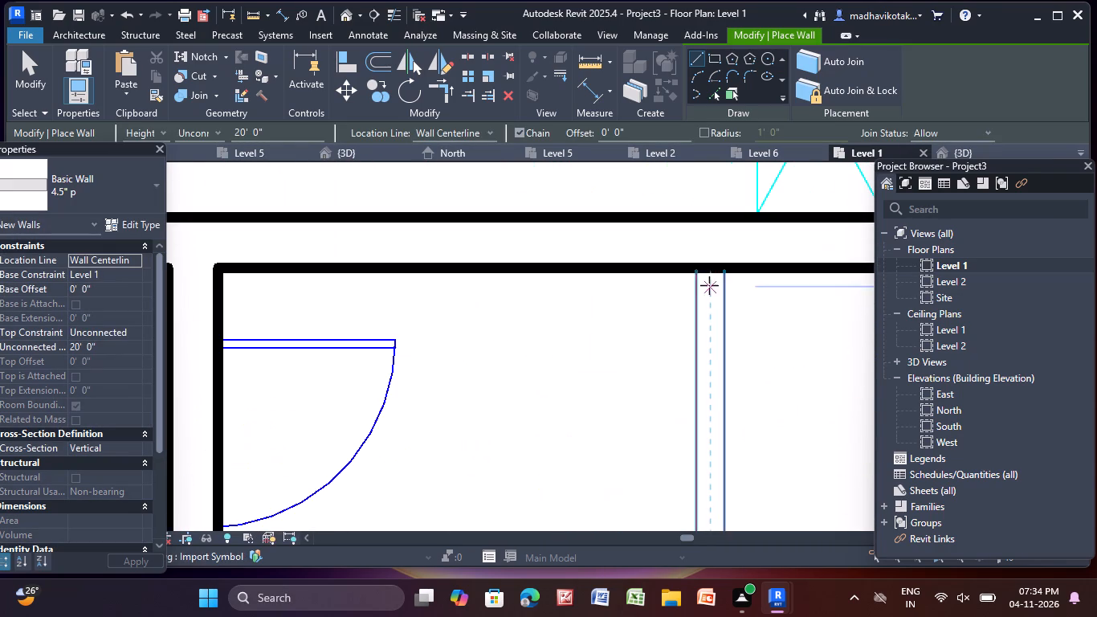
pyautogui.click(706, 269)
pyautogui.scroll(-1, 707, 504)
pyautogui.moveTo(707, 503); pyautogui.dragTo(707, 485, button='middle')
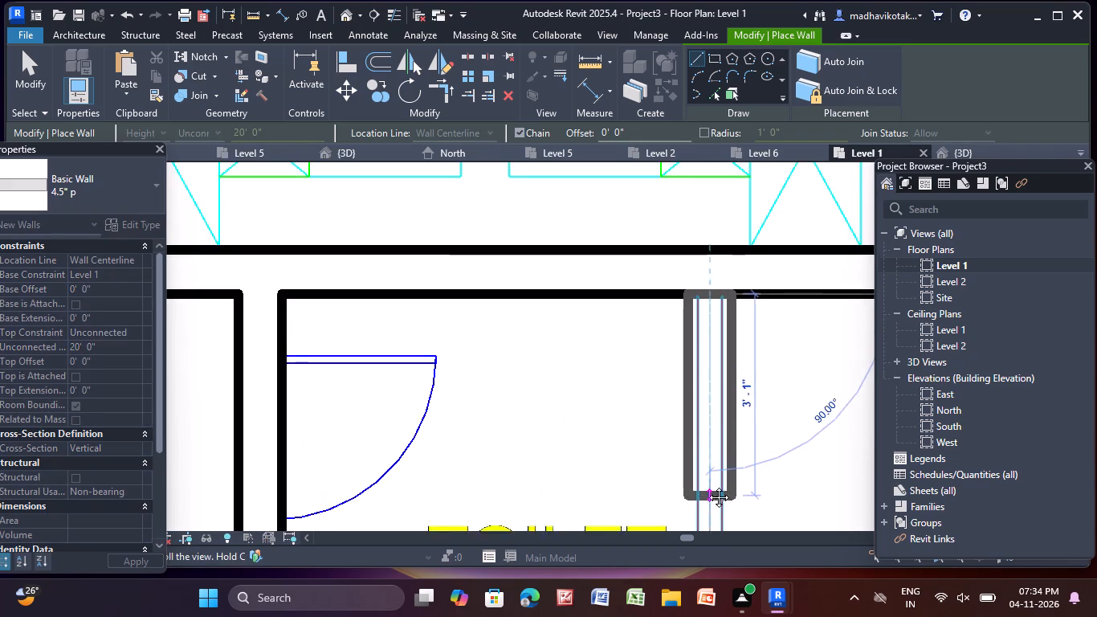
pyautogui.moveTo(707, 485); pyautogui.dragTo(699, 73, button='middle')
pyautogui.moveTo(688, 388); pyautogui.dragTo(657, 100, button='middle')
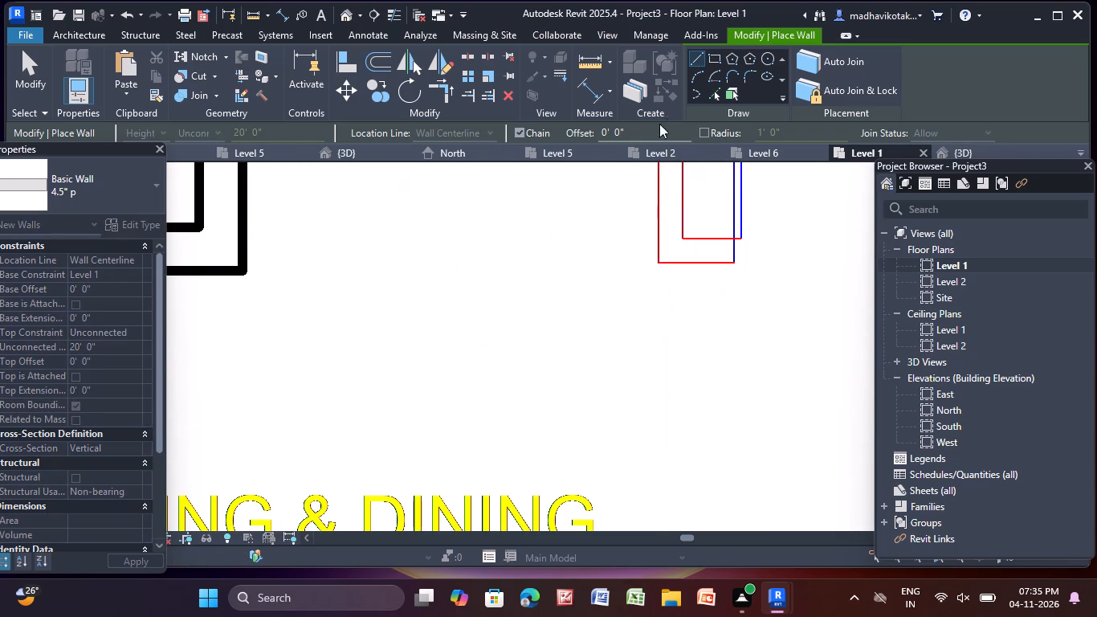
pyautogui.scroll(4, 675, 264)
pyautogui.click(669, 261)
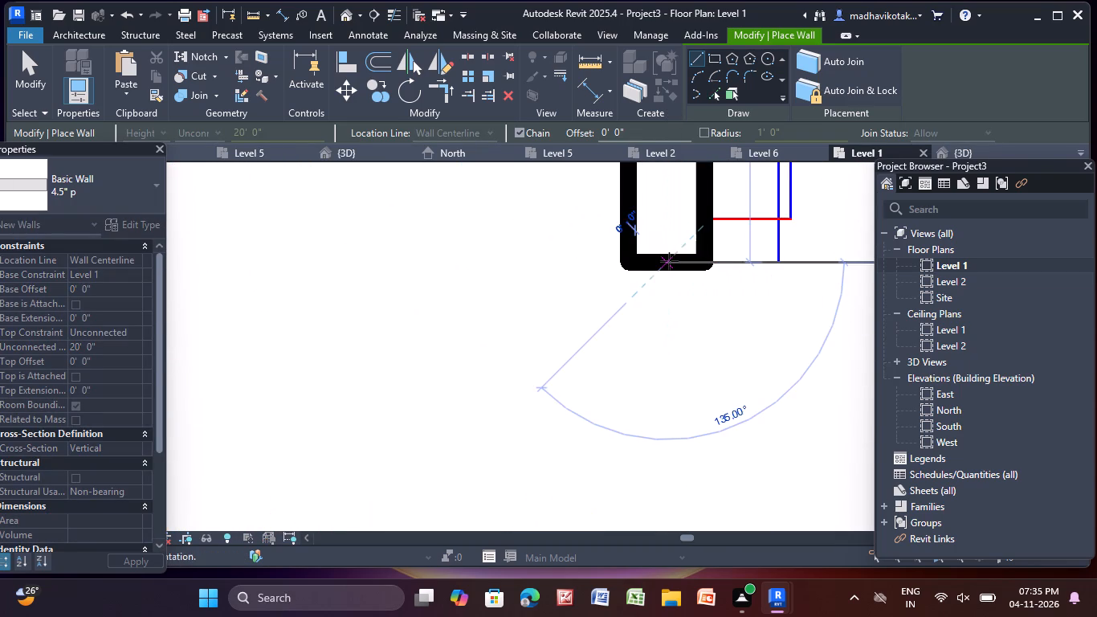
pyautogui.press('Escape')
# Draw a 4.5" p wall about 9'10" long between the 9'X10' study and the Living & Dining and balcony area.
pyautogui.scroll(-1, 676, 257)
pyautogui.click(702, 240)
pyautogui.scroll(-3, 798, 235)
pyautogui.moveTo(798, 235); pyautogui.dragTo(428, 247, button='middle')
pyautogui.scroll(-3, 757, 239)
pyautogui.moveTo(759, 239); pyautogui.dragTo(513, 307, button='middle')
pyautogui.scroll(-6, 647, 317)
pyautogui.moveTo(646, 317); pyautogui.dragTo(646, 321, button='middle')
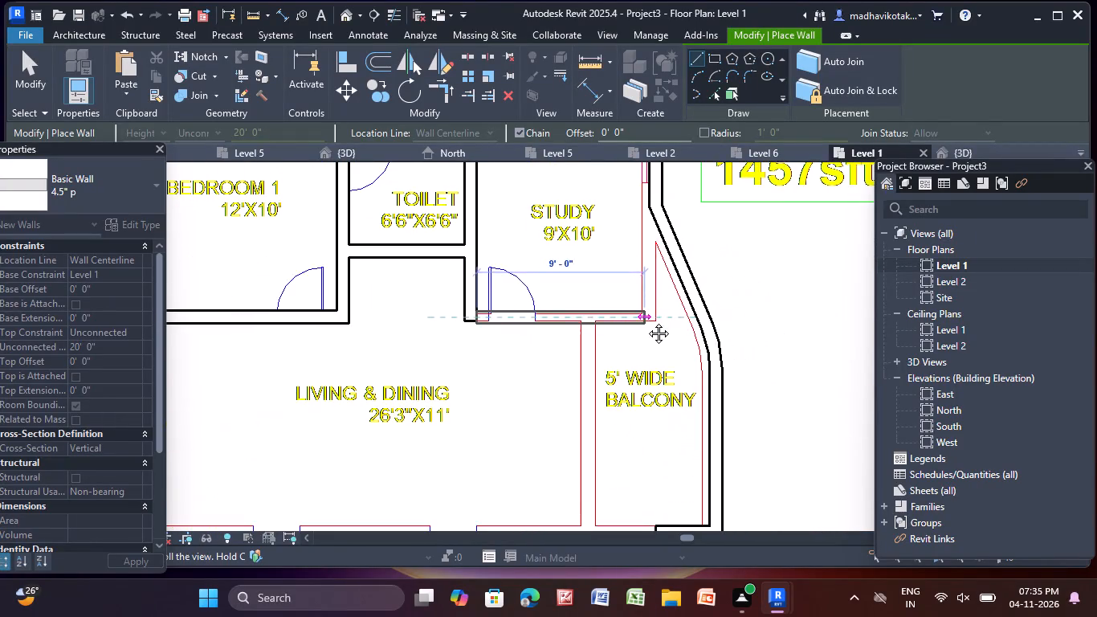
pyautogui.moveTo(646, 321); pyautogui.dragTo(669, 367, button='middle')
pyautogui.scroll(3, 669, 367)
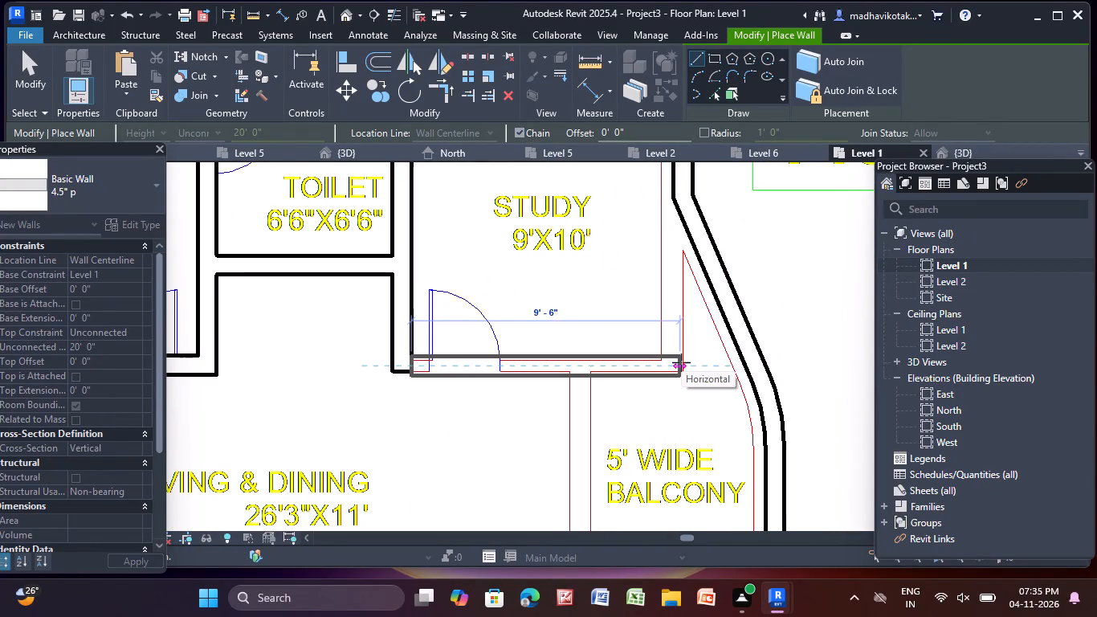
pyautogui.click(684, 364)
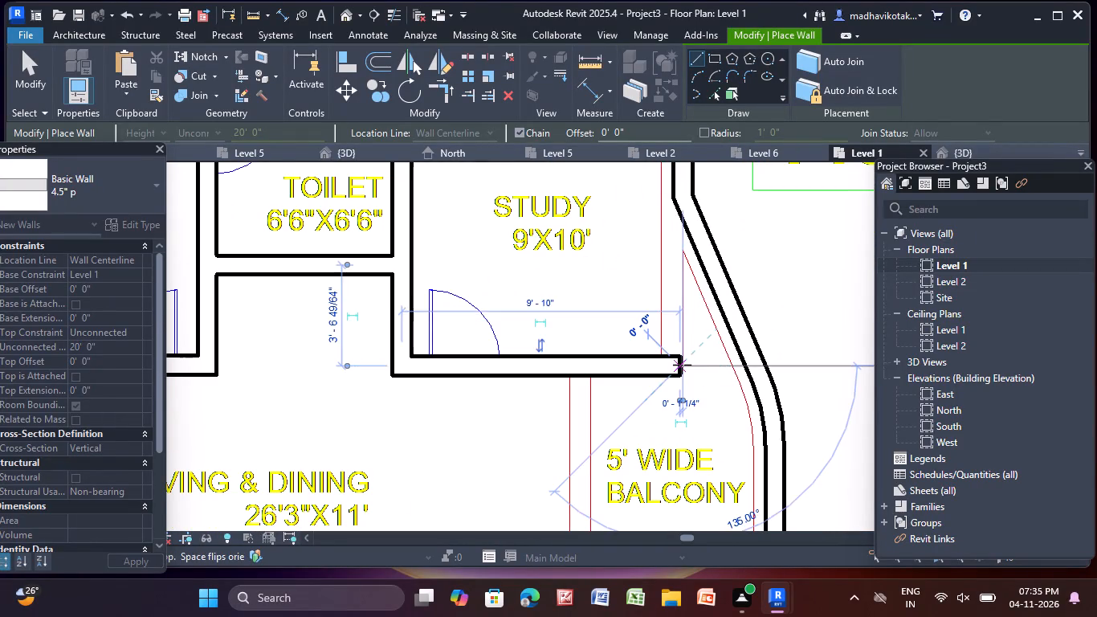
pyautogui.press('Escape')
# Draw a 4.5" p wall about 5' long on the study's outer side, from its balcony corner to the bend in the outer wall.
pyautogui.click(671, 355)
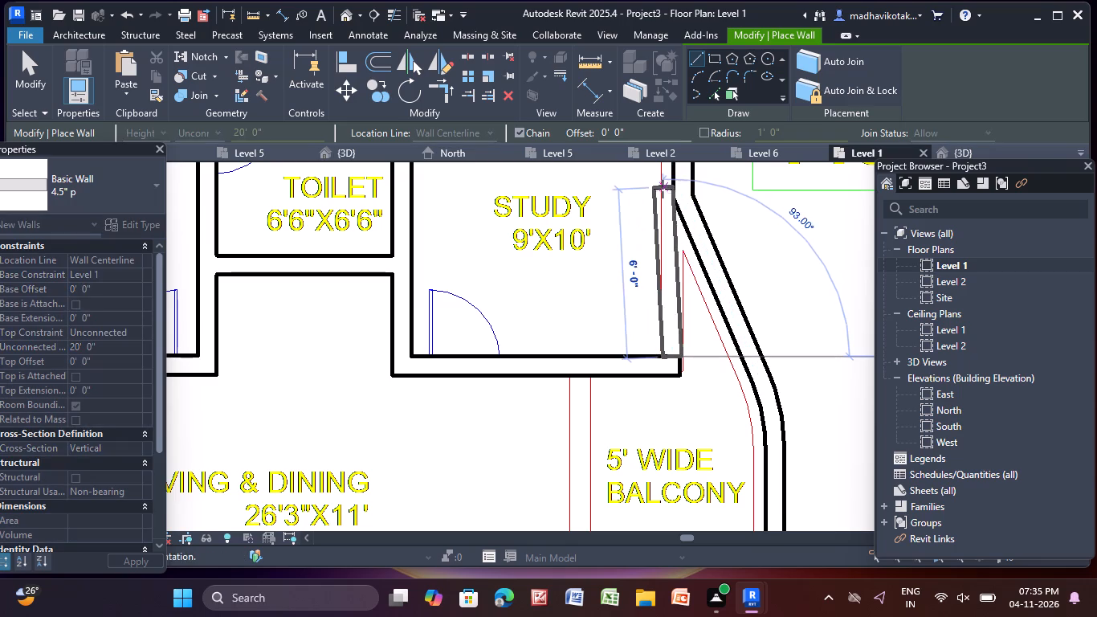
pyautogui.scroll(-1, 662, 202)
pyautogui.moveTo(663, 202); pyautogui.dragTo(663, 322, button='middle')
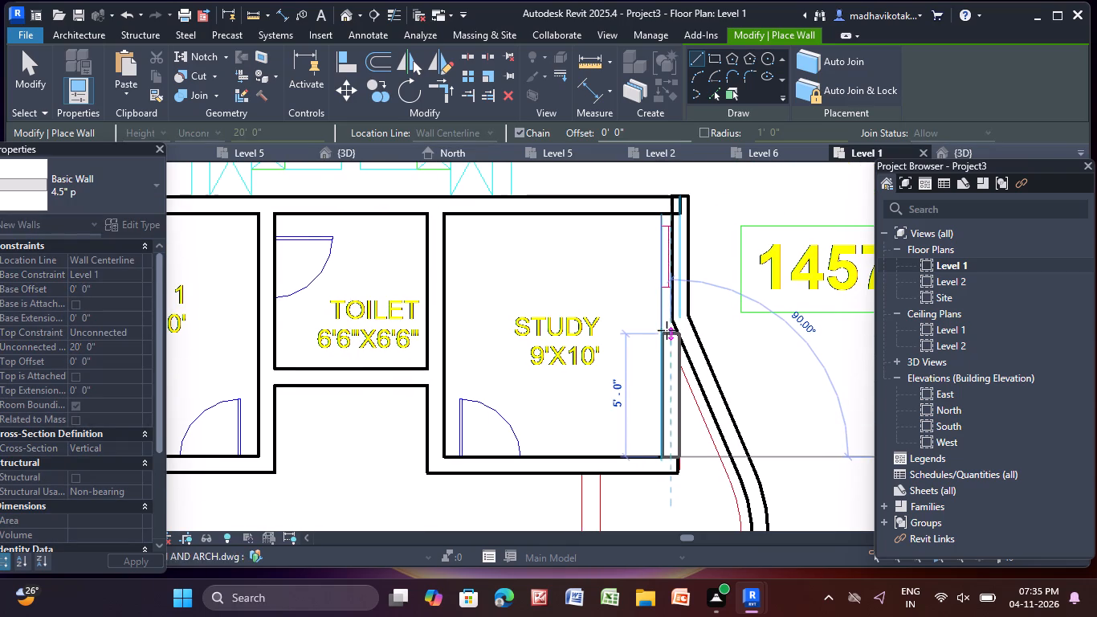
pyautogui.click(674, 325)
pyautogui.press('Escape')
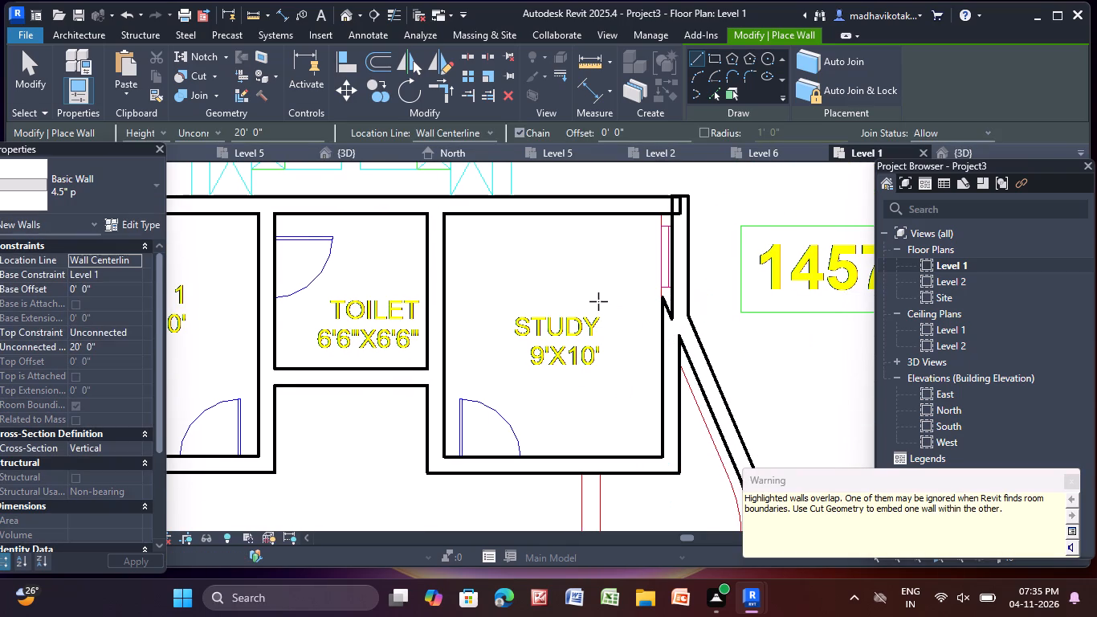
# Draw a 4.5" p wall between unit 8's Living & Dining and the 5' wide balcony, from the study wall to the M.Bedroom wall line.
pyautogui.scroll(-6, 531, 324)
pyautogui.moveTo(548, 392); pyautogui.dragTo(597, 239, button='middle')
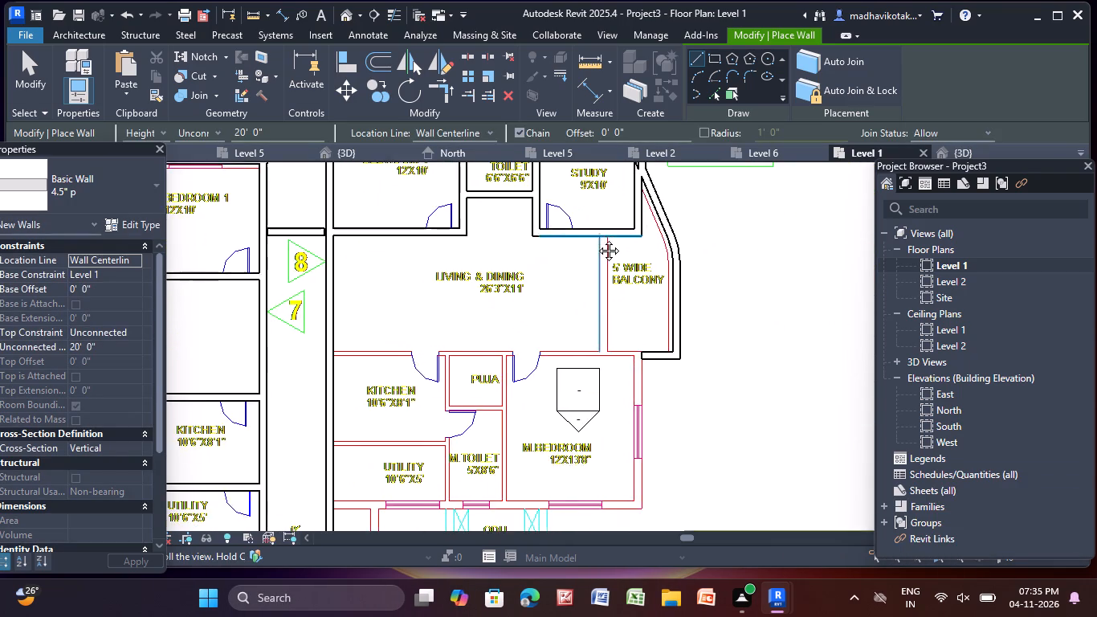
pyautogui.moveTo(597, 239); pyautogui.dragTo(597, 239, button='middle')
pyautogui.scroll(2, 597, 243)
pyautogui.click(604, 238)
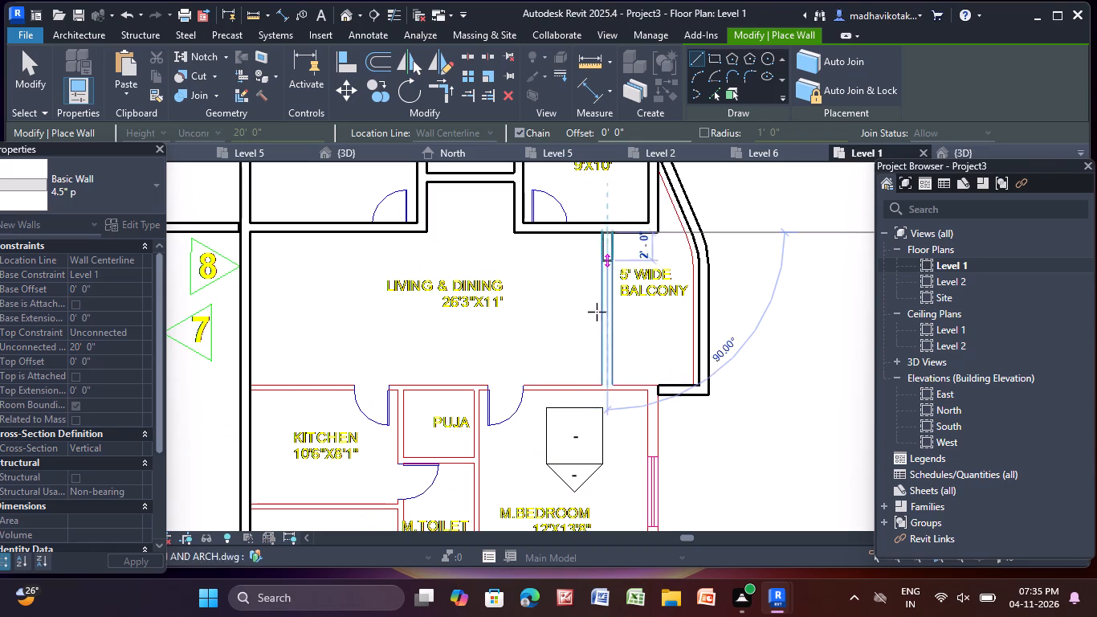
pyautogui.scroll(8, 604, 397)
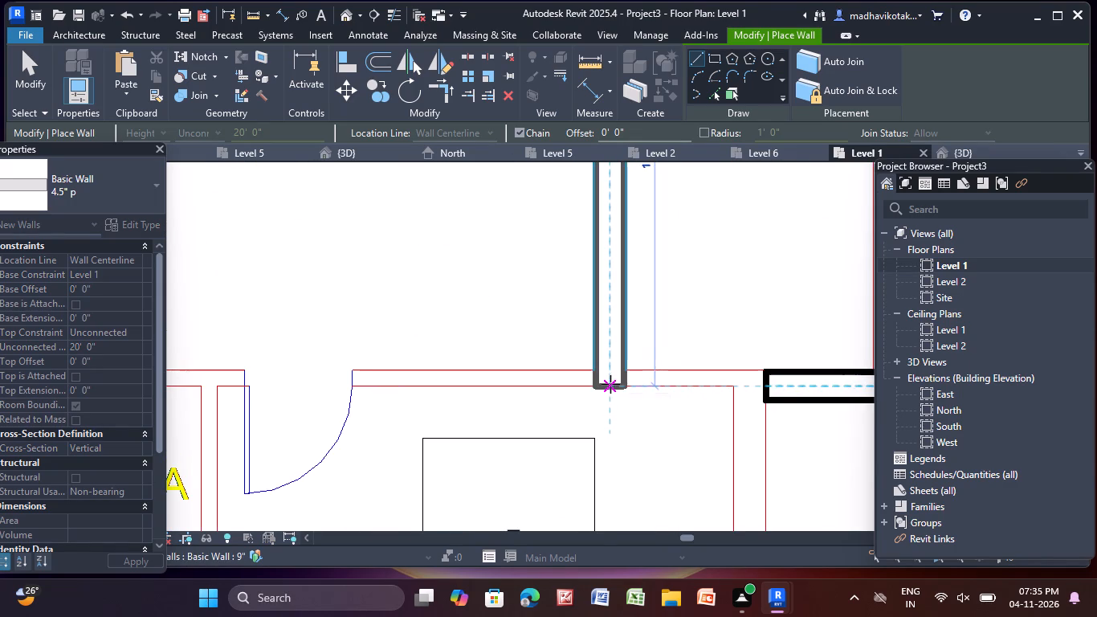
pyautogui.click(610, 383)
pyautogui.press('Escape')
# Draw a 4.5" p wall along the COM & ELEC shaft's side away from the corridor, from the fire lift lobby wall to the utility wall line.
pyautogui.scroll(-5, 611, 383)
pyautogui.moveTo(604, 464); pyautogui.dragTo(849, 374, button='middle')
pyautogui.scroll(-3, 569, 321)
pyautogui.scroll(-3, 448, 319)
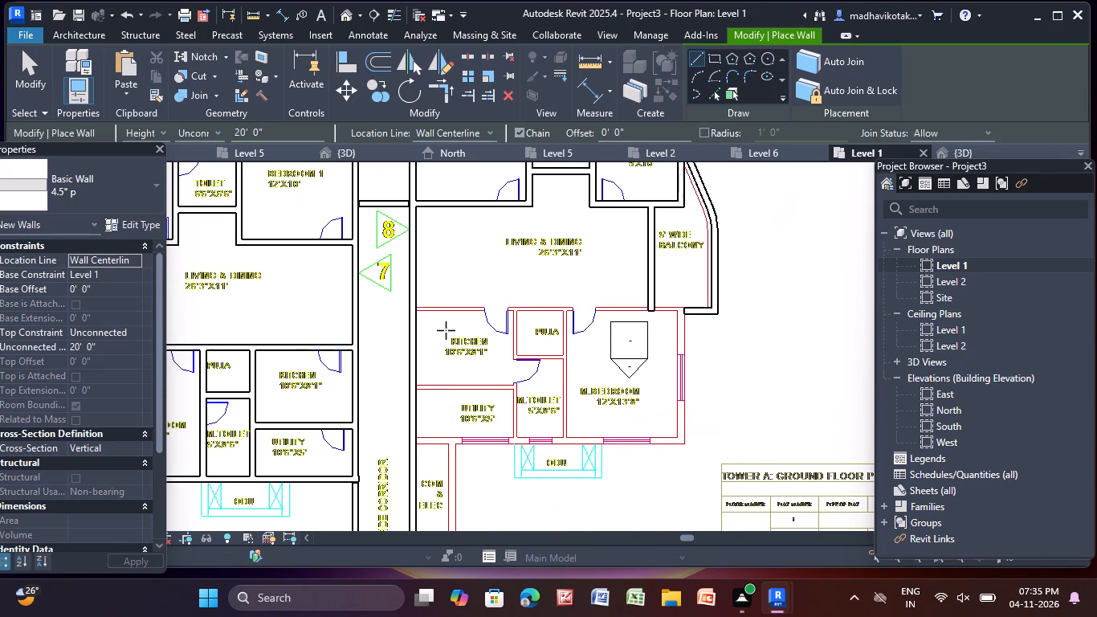
pyautogui.moveTo(513, 337); pyautogui.dragTo(530, 134, button='middle')
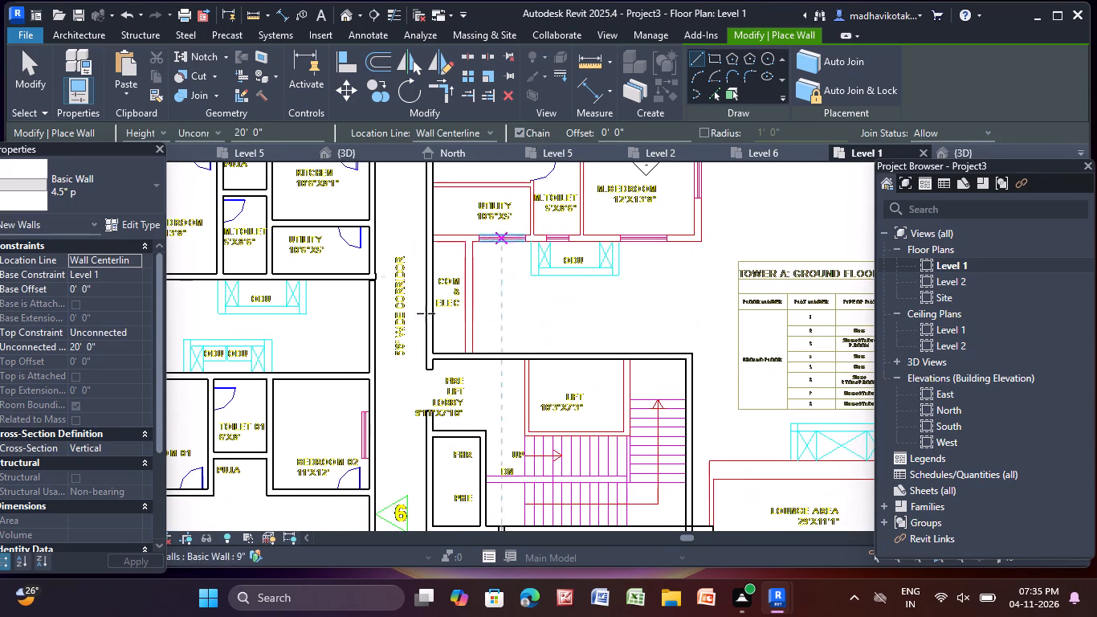
pyautogui.scroll(3, 410, 349)
pyautogui.scroll(3, 480, 362)
pyautogui.click(504, 355)
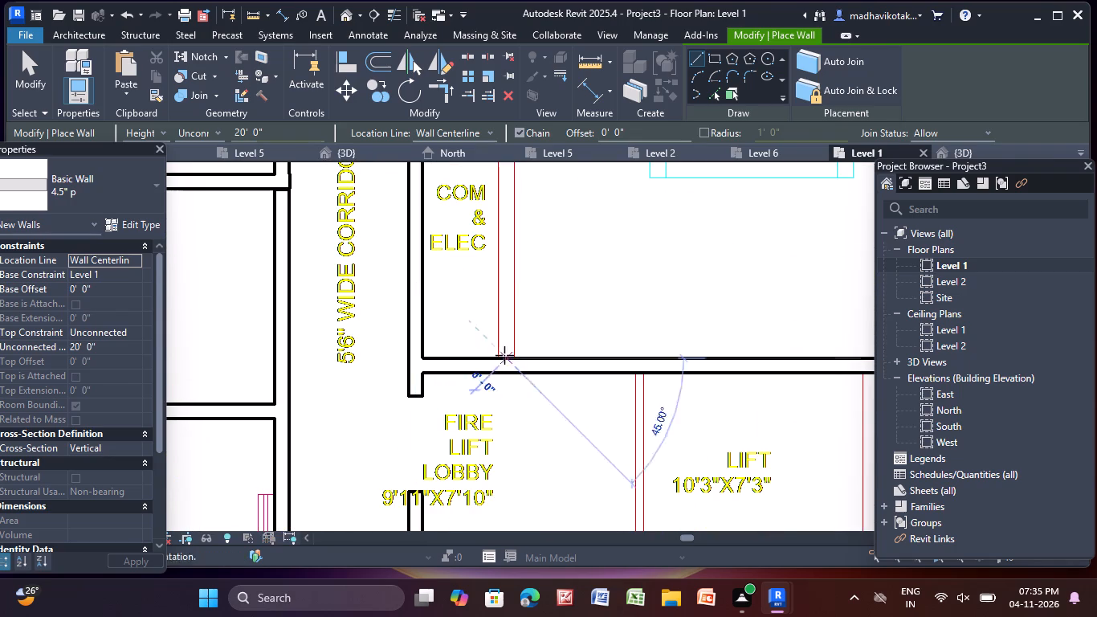
pyautogui.scroll(-3, 496, 178)
pyautogui.moveTo(495, 183); pyautogui.dragTo(531, 408, button='middle')
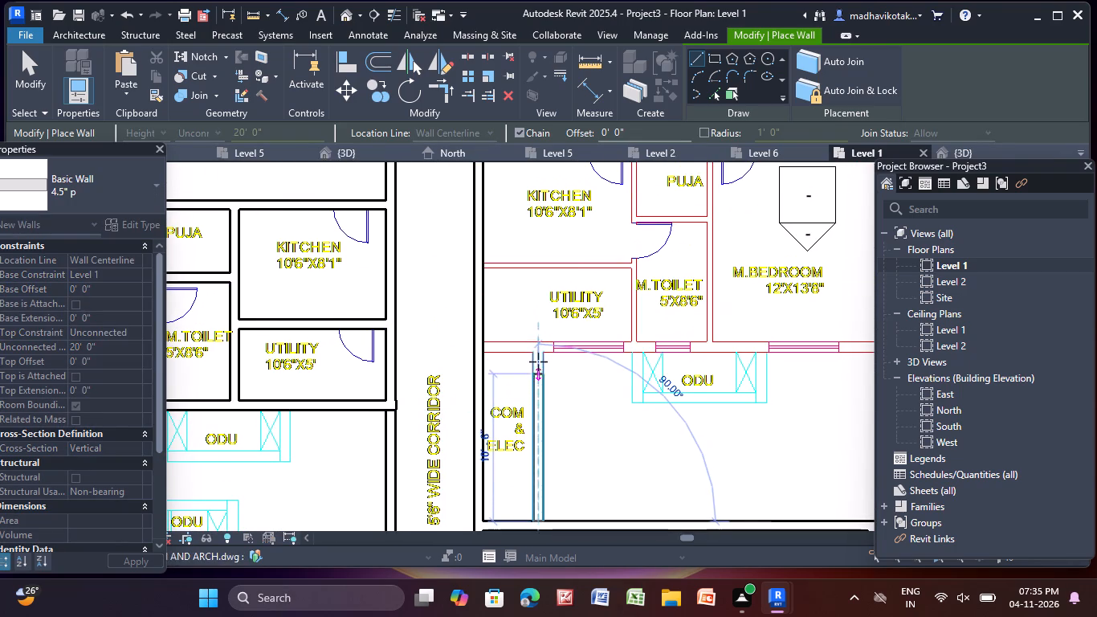
pyautogui.scroll(8, 539, 345)
pyautogui.click(536, 344)
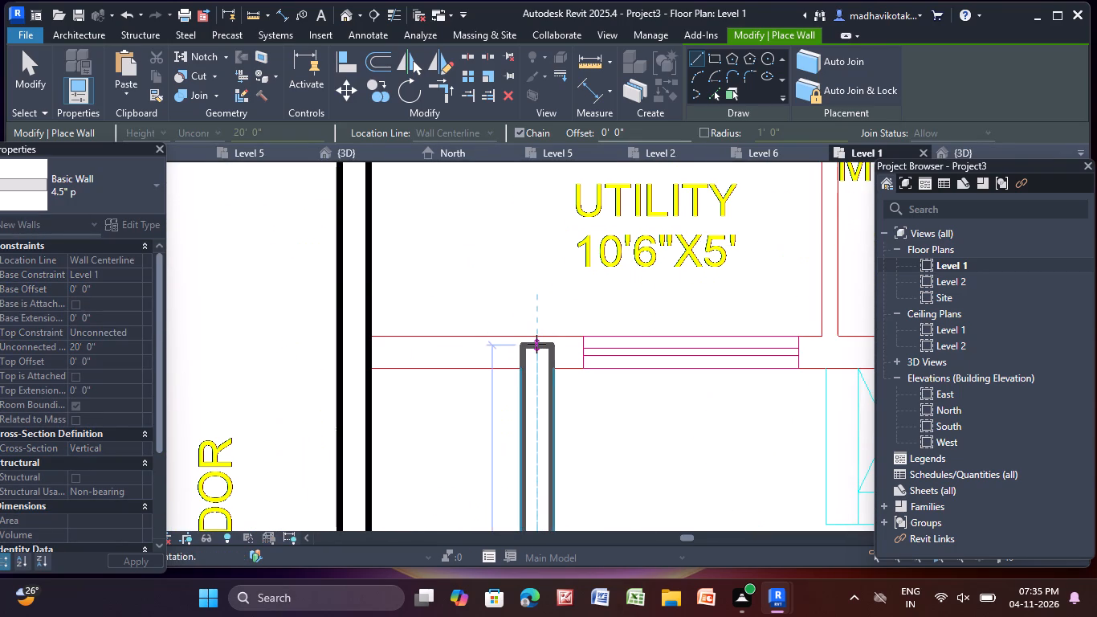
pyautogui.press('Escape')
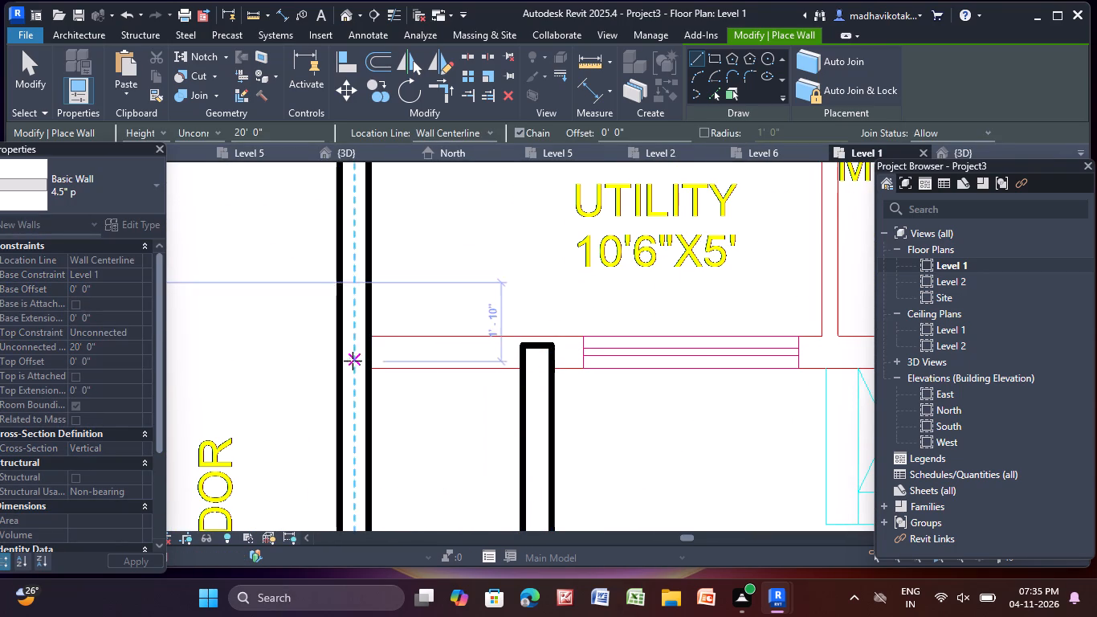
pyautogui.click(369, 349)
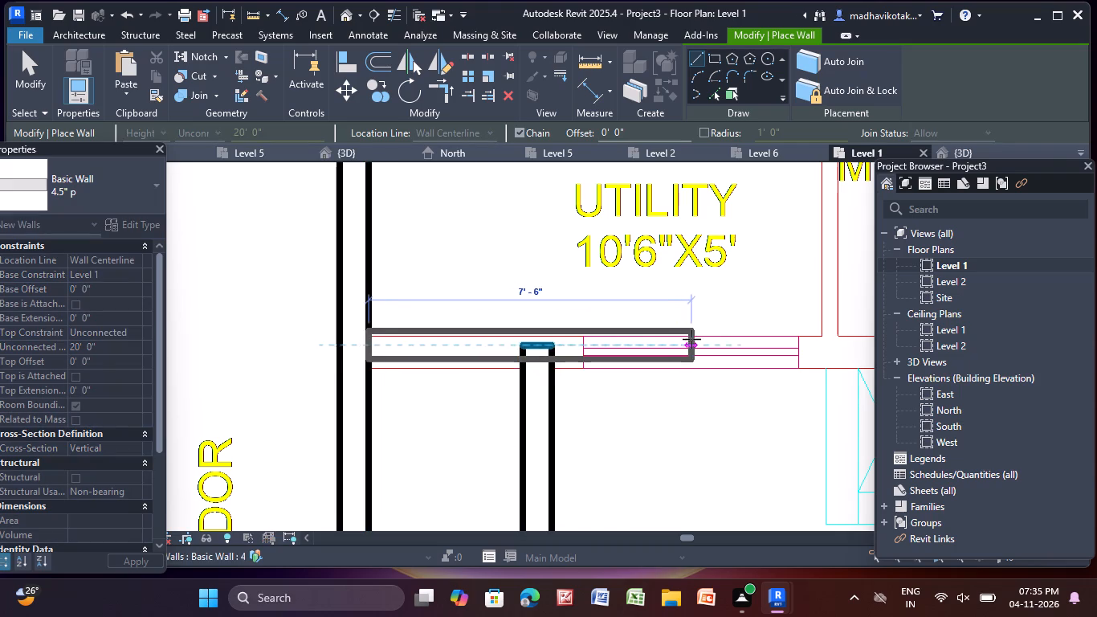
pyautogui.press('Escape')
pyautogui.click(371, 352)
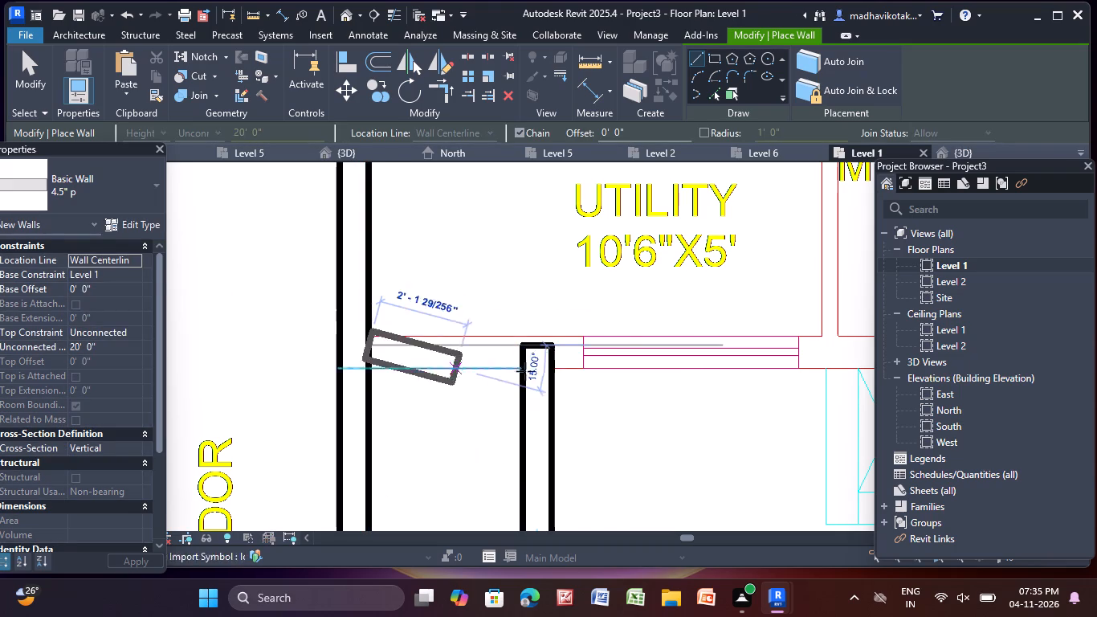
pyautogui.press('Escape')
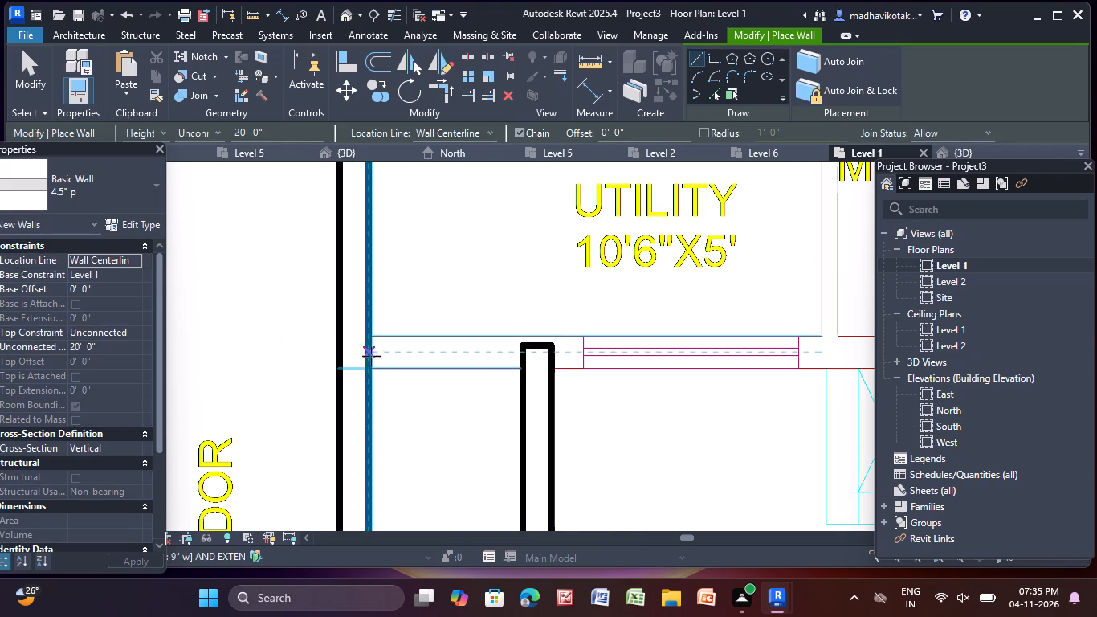
# Draw a 4.5" p wall along the ODU side of unit 8's Utility, M.Toilet and M.Bedroom, from the corridor wall to the M.Bedroom's outer corner.
pyautogui.click(371, 355)
pyautogui.scroll(-3, 738, 361)
pyautogui.moveTo(738, 361); pyautogui.dragTo(190, 371, button='middle')
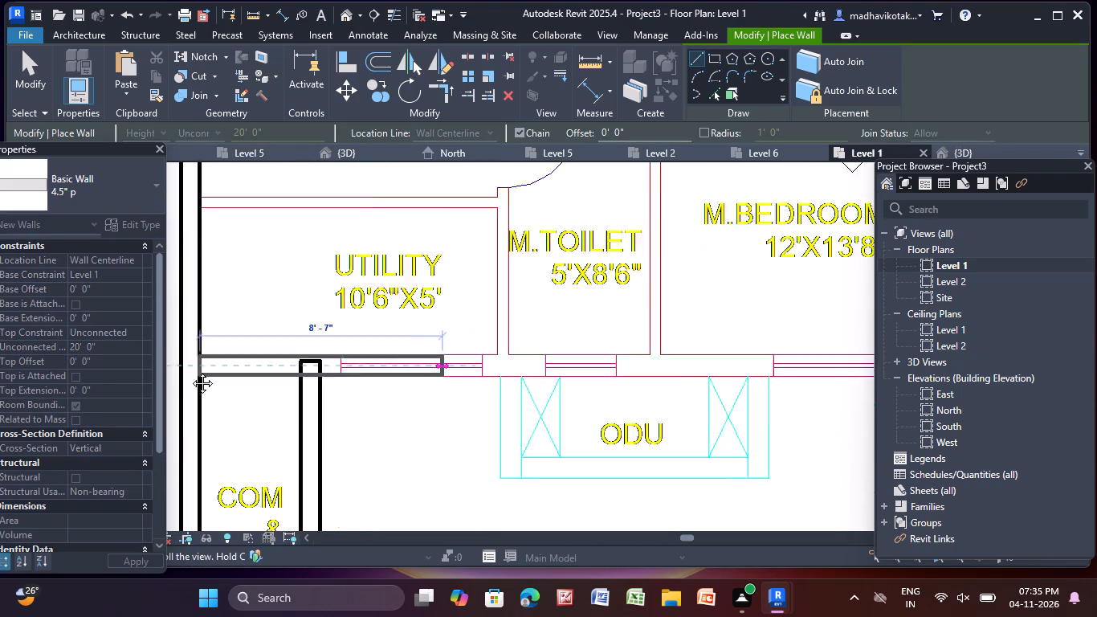
pyautogui.moveTo(190, 371); pyautogui.dragTo(108, 370, button='middle')
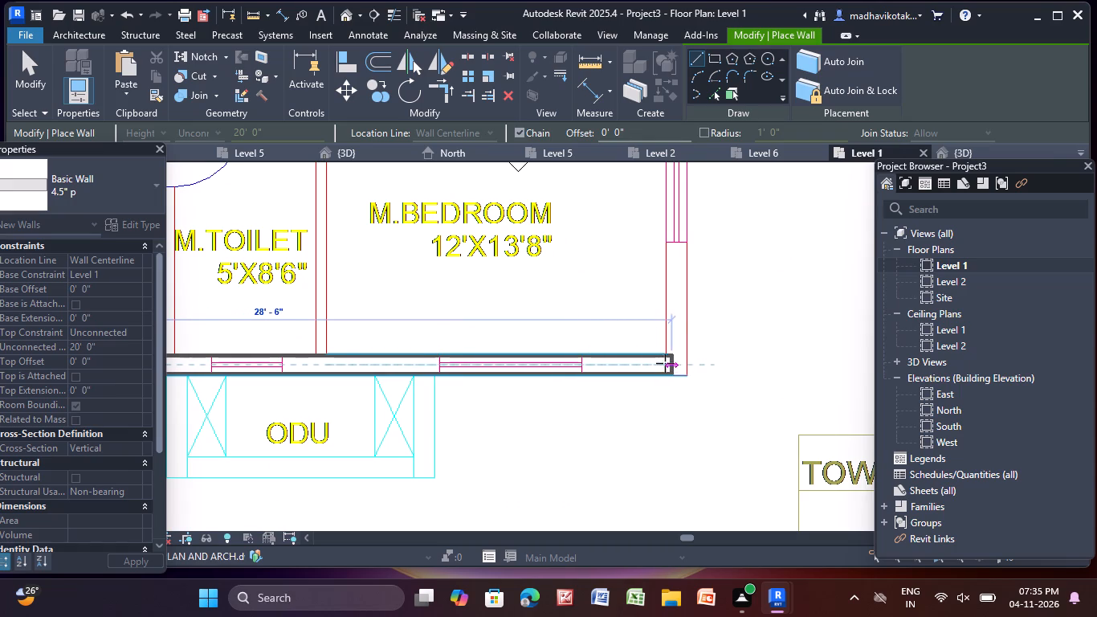
pyautogui.click(684, 359)
pyautogui.press('Escape')
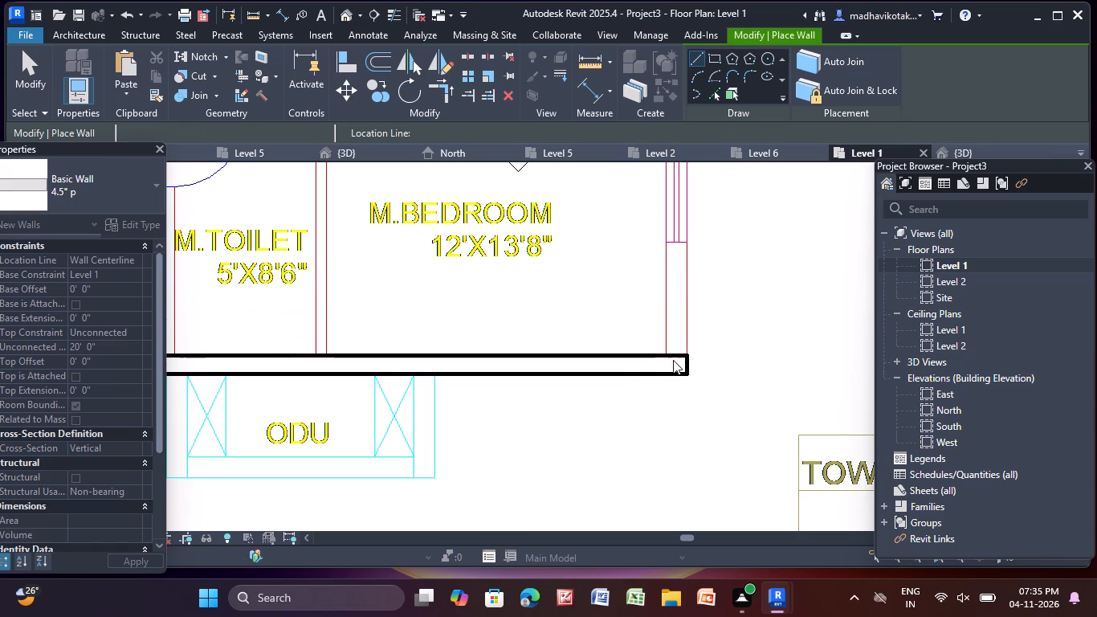
# Draw a 4.5" p wall along the 12'X13'8" M.Bedroom's outer side, from the new ODU-side wall to the balcony wall.
pyautogui.click(674, 358)
pyautogui.scroll(-1, 672, 219)
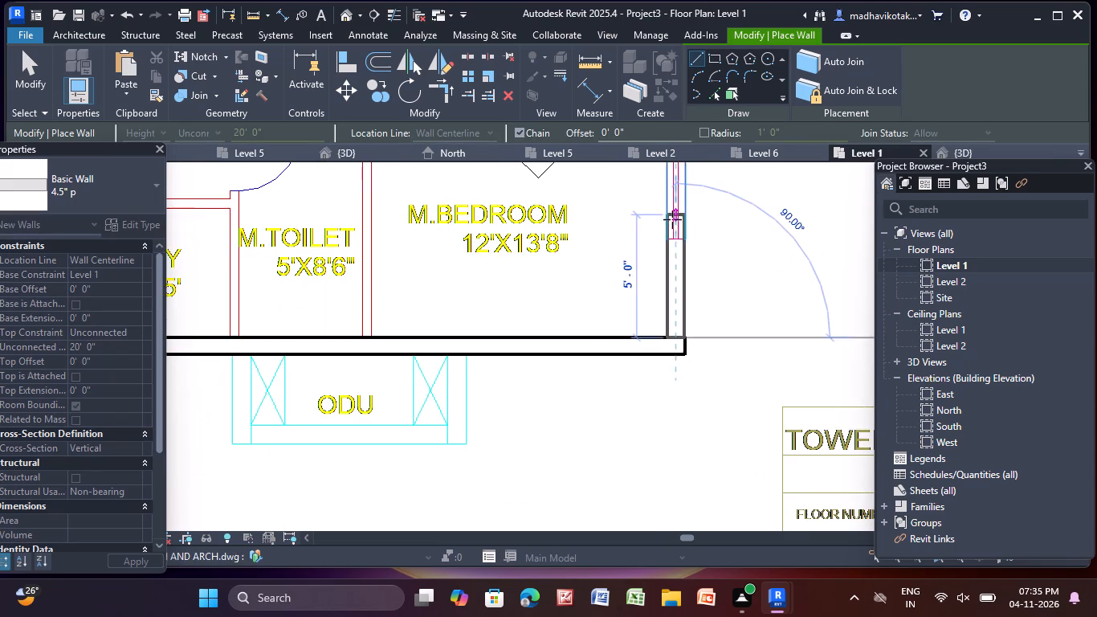
pyautogui.moveTo(672, 219); pyautogui.dragTo(725, 615, button='middle')
pyautogui.scroll(-1, 726, 612)
pyautogui.scroll(3, 723, 388)
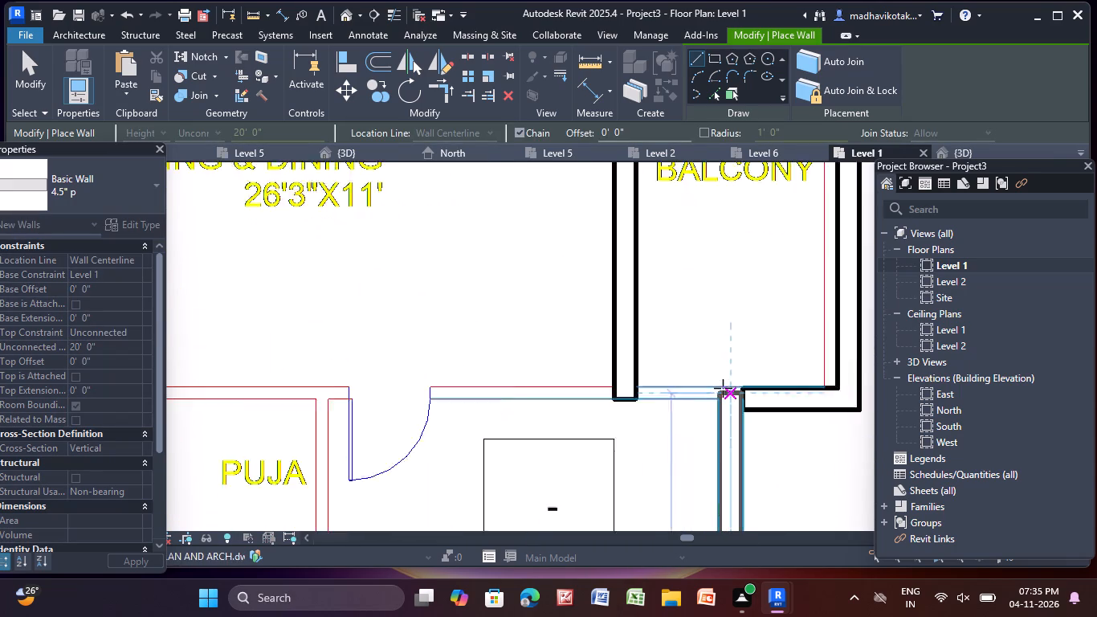
pyautogui.scroll(1, 723, 388)
pyautogui.click(734, 384)
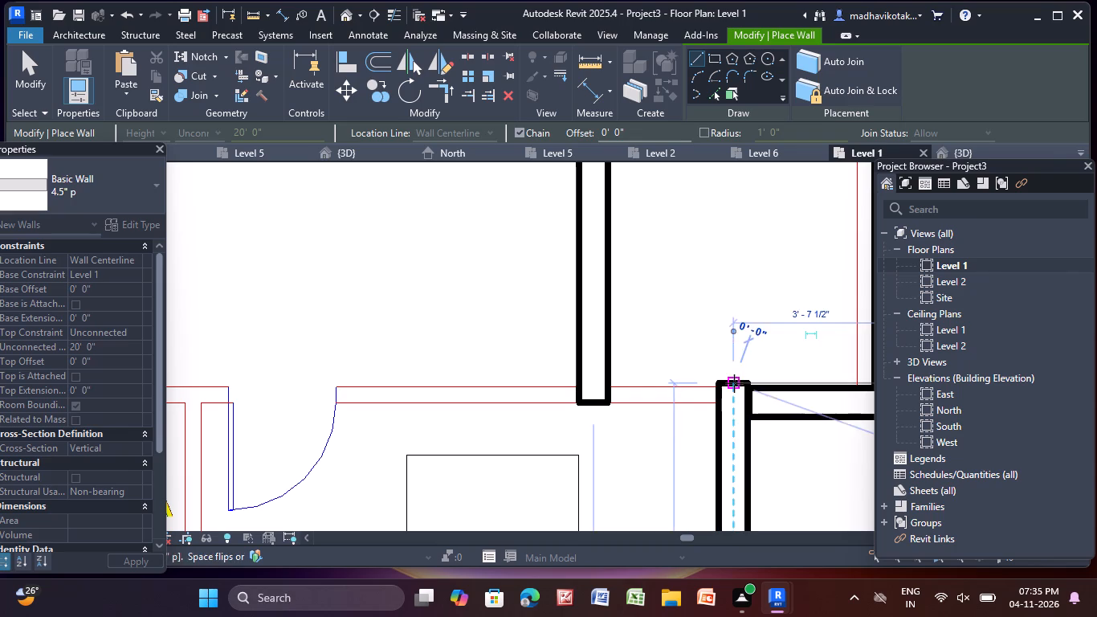
pyautogui.press('Escape')
# Draw a 4.5" p wall between the Living & Dining and the M.Bedroom, Puja and Kitchen, from the M.Bedroom's outer wall to the corridor wall.
pyautogui.click(713, 398)
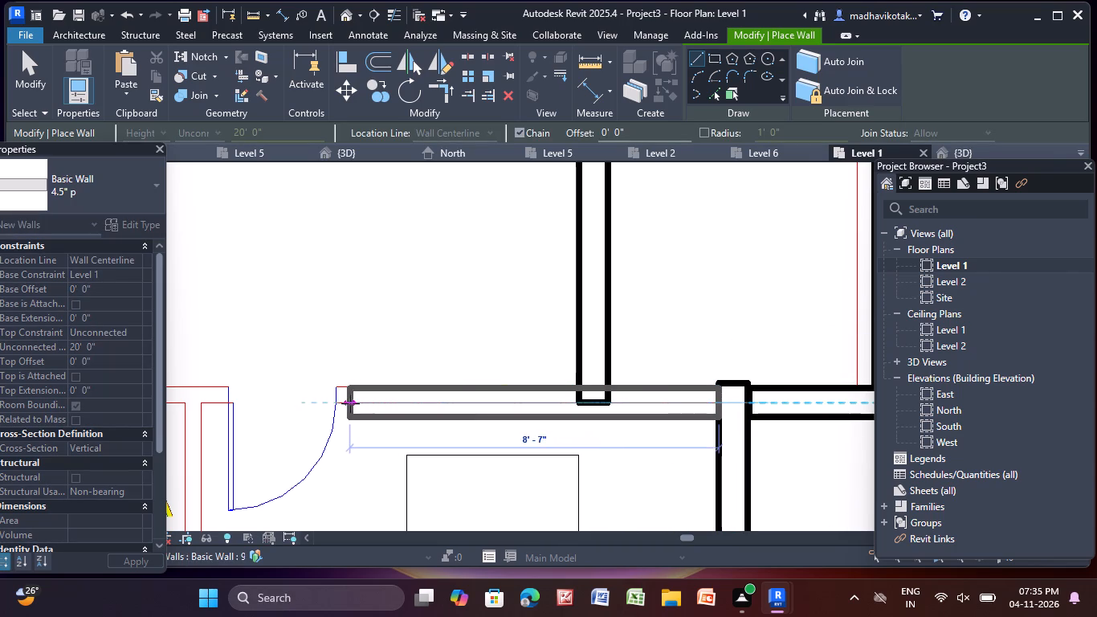
pyautogui.scroll(-3, 349, 402)
pyautogui.moveTo(350, 401); pyautogui.dragTo(720, 416, button='middle')
pyautogui.scroll(-2, 342, 431)
pyautogui.moveTo(343, 431); pyautogui.dragTo(608, 427, button='middle')
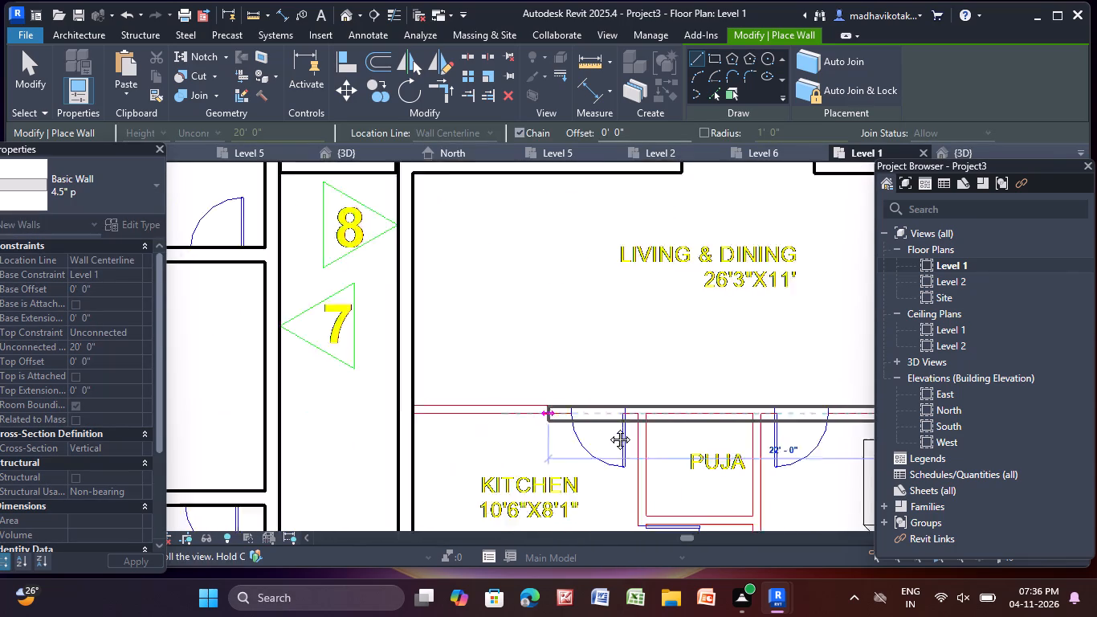
pyautogui.moveTo(608, 427); pyautogui.dragTo(646, 435, button='middle')
pyautogui.scroll(5, 512, 420)
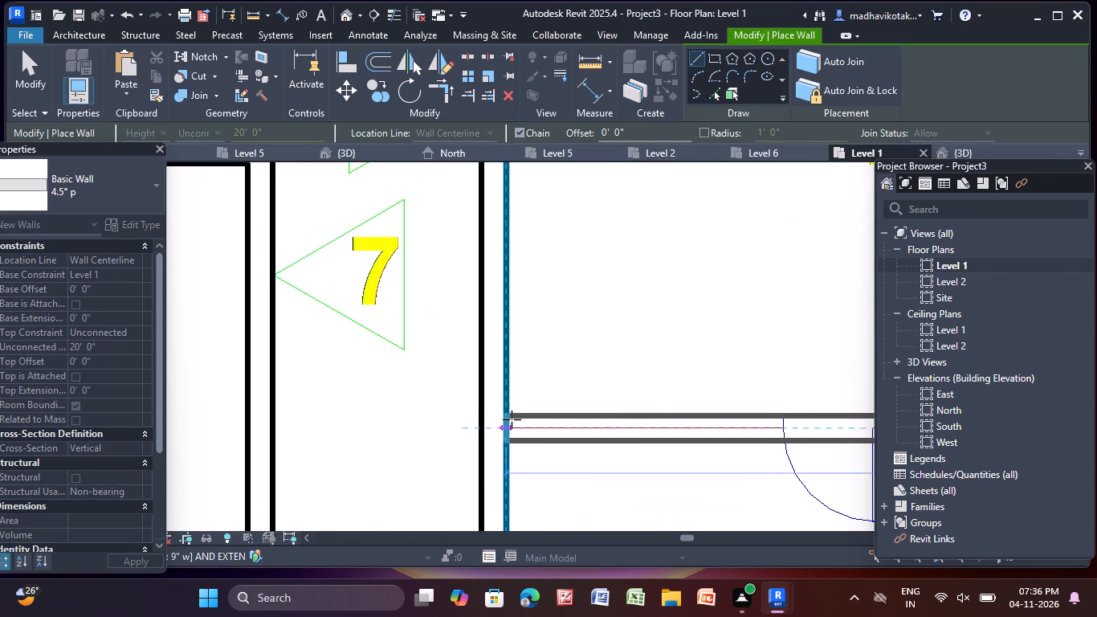
pyautogui.scroll(3, 512, 419)
pyautogui.click(504, 420)
pyautogui.press('Escape')
# Draw a 4.5" p wall between unit 8's 10'6"X8'1" Kitchen and 10'6"X5' Utility, from the corridor wall to the M.Toilet wall line.
pyautogui.scroll(-5, 528, 412)
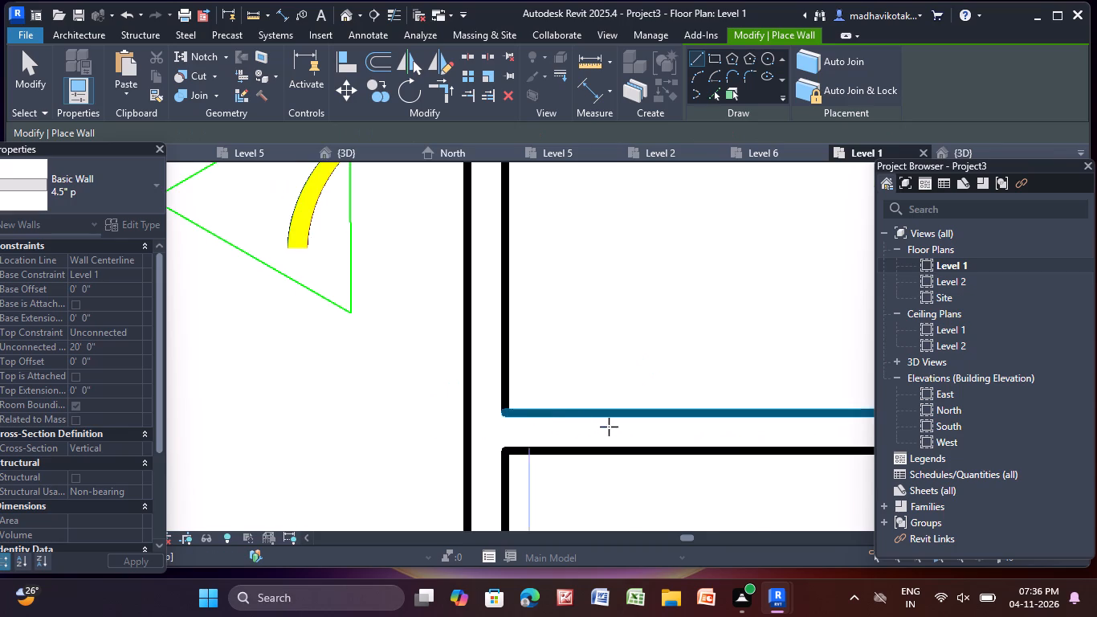
pyautogui.scroll(-6, 651, 431)
pyautogui.moveTo(697, 455); pyautogui.dragTo(448, 259, button='middle')
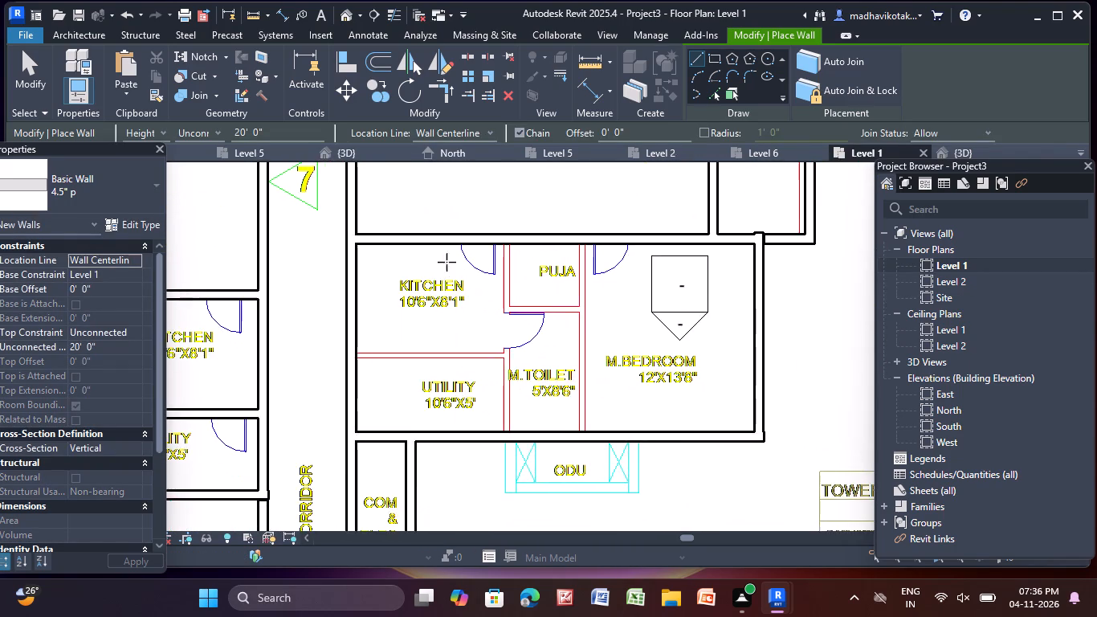
pyautogui.scroll(7, 410, 337)
pyautogui.scroll(4, 321, 362)
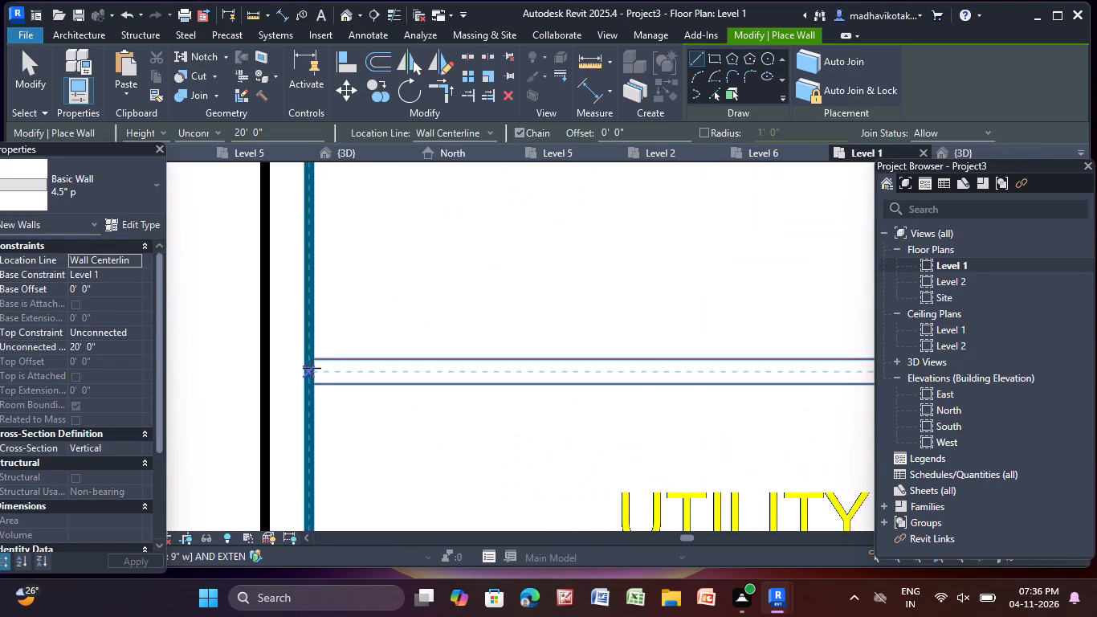
pyautogui.click(308, 371)
pyautogui.scroll(-4, 684, 378)
pyautogui.moveTo(677, 378); pyautogui.dragTo(629, 378, button='middle')
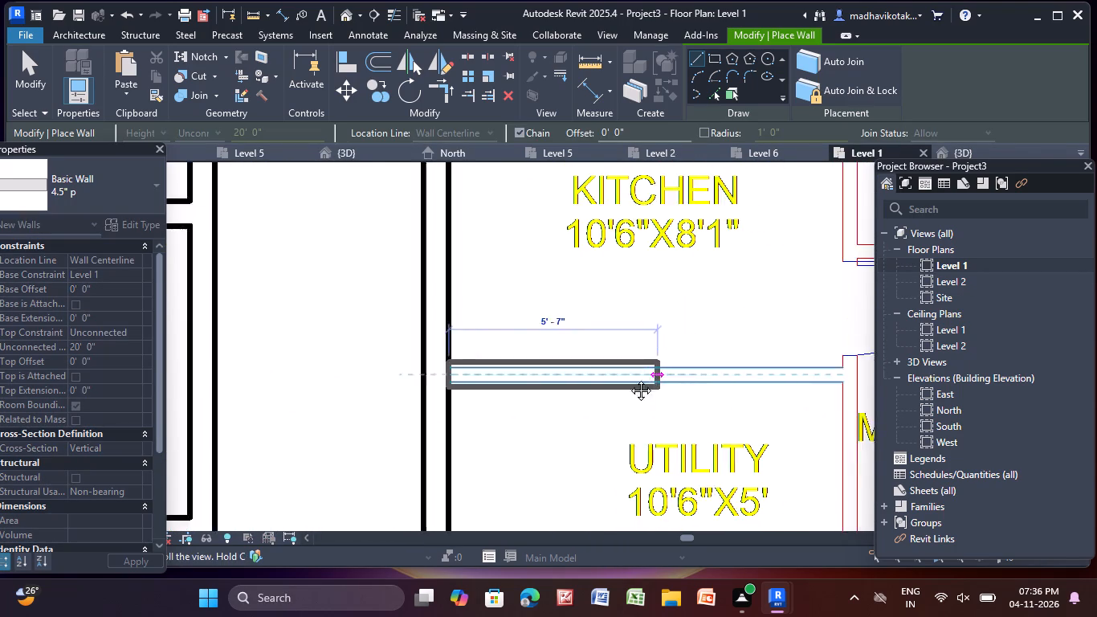
pyautogui.moveTo(629, 378); pyautogui.dragTo(165, 380, button='middle')
pyautogui.scroll(3, 368, 374)
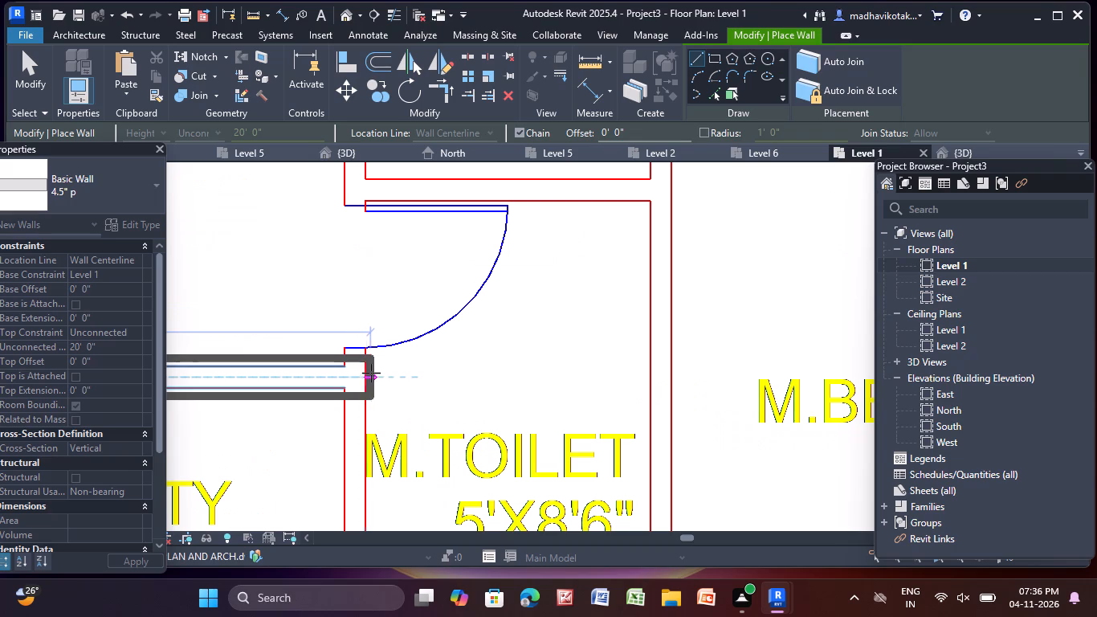
pyautogui.click(370, 373)
pyautogui.press('Escape')
# Draw a 4.5" p wall separating the Kitchen and Utility from the Puja and M.Toilet, from the Living & Dining wall to the ODU-side wall.
pyautogui.scroll(-3, 314, 276)
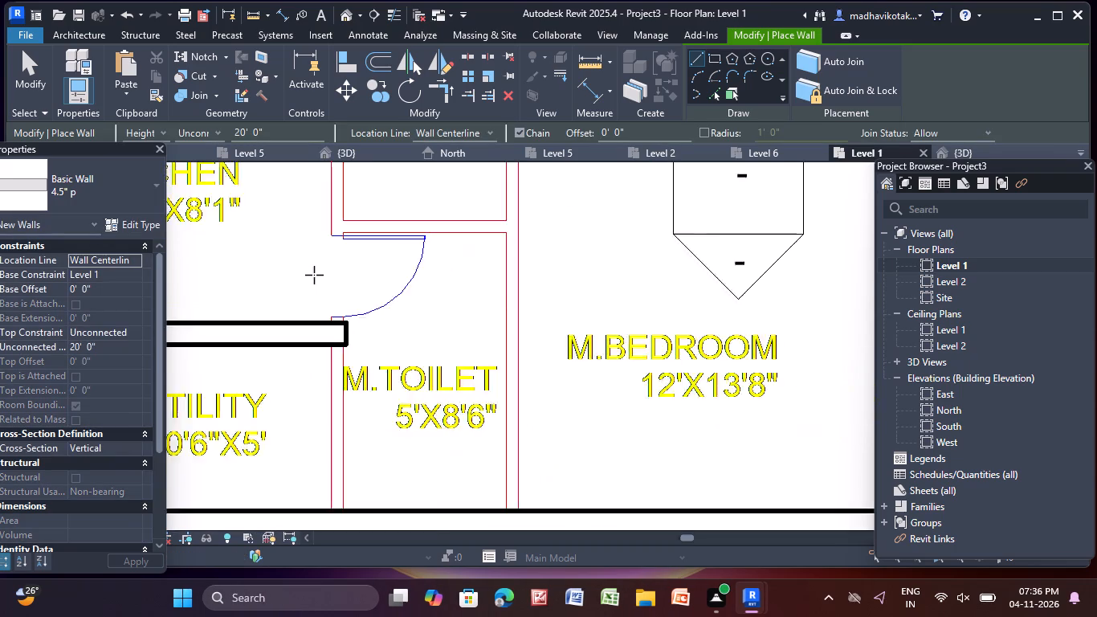
pyautogui.scroll(-4, 314, 275)
pyautogui.moveTo(325, 274); pyautogui.dragTo(473, 468, button='middle')
pyautogui.scroll(7, 475, 365)
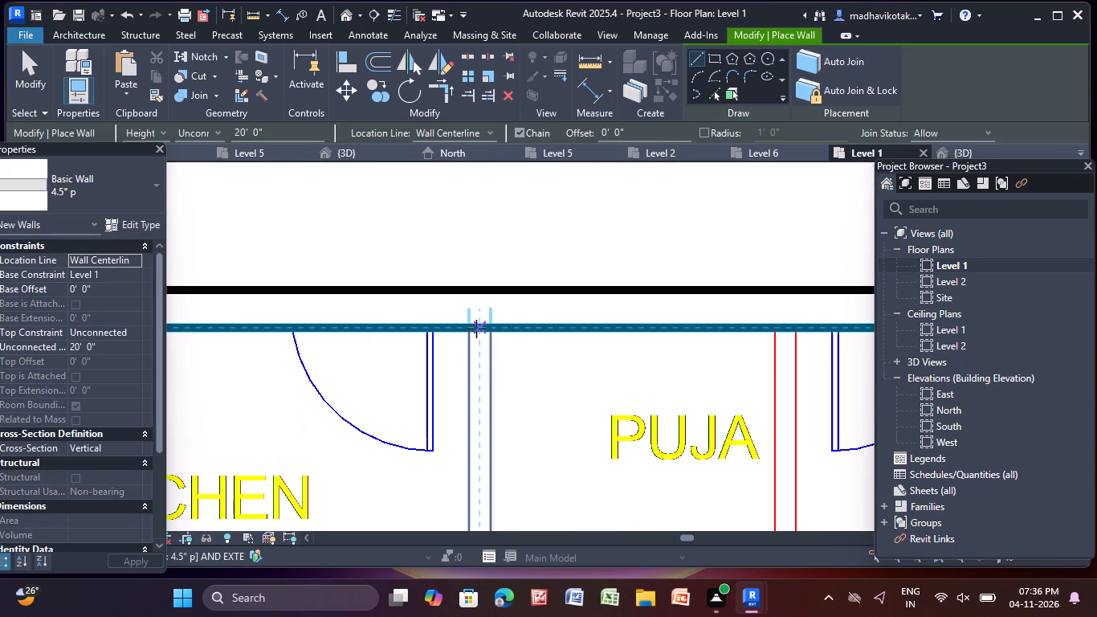
pyautogui.click(476, 332)
pyautogui.scroll(-3, 478, 475)
pyautogui.moveTo(478, 474); pyautogui.dragTo(457, 373, button='middle')
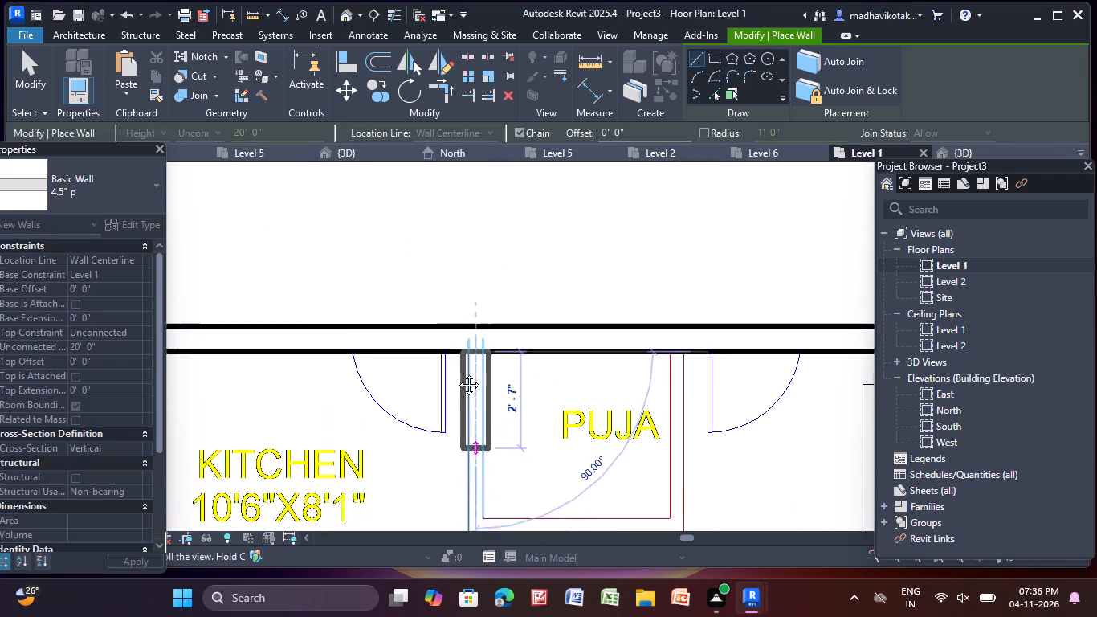
pyautogui.moveTo(457, 373); pyautogui.dragTo(422, 173, button='middle')
pyautogui.scroll(-3, 428, 427)
pyautogui.moveTo(428, 427); pyautogui.dragTo(357, 116, button='middle')
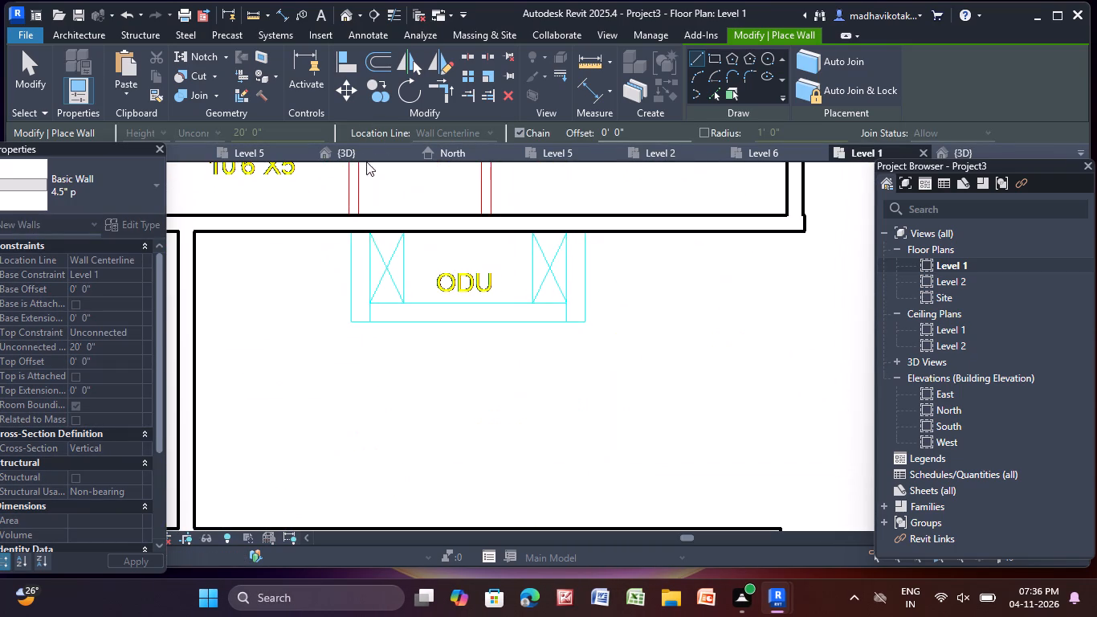
pyautogui.moveTo(362, 202); pyautogui.dragTo(403, 411, button='middle')
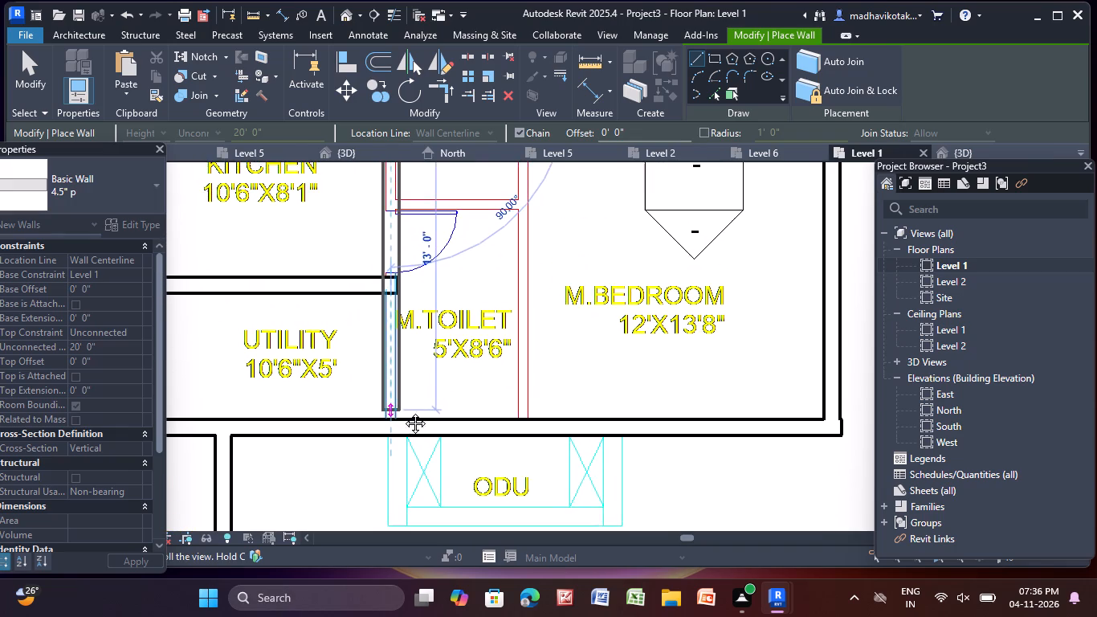
pyautogui.moveTo(403, 411); pyautogui.dragTo(406, 415, button='middle')
pyautogui.scroll(3, 401, 415)
pyautogui.click(394, 430)
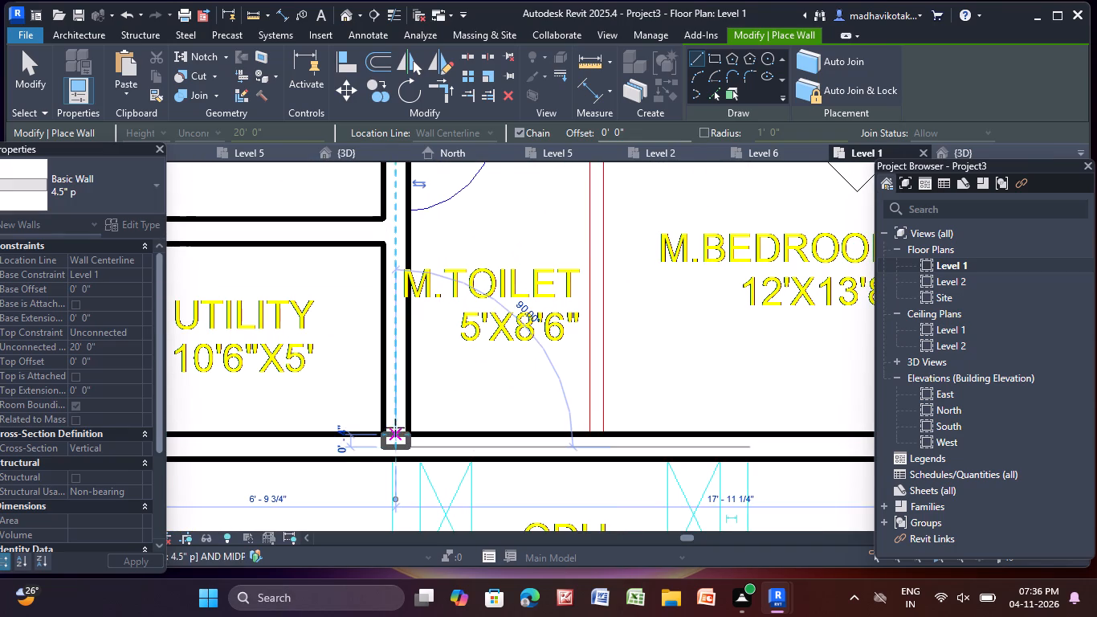
pyautogui.press('Escape')
# Draw a 4.5" p wall separating the Puja and M.Toilet from the M.Bedroom, from the Living & Dining wall to the ODU-side wall.
pyautogui.scroll(-4, 458, 331)
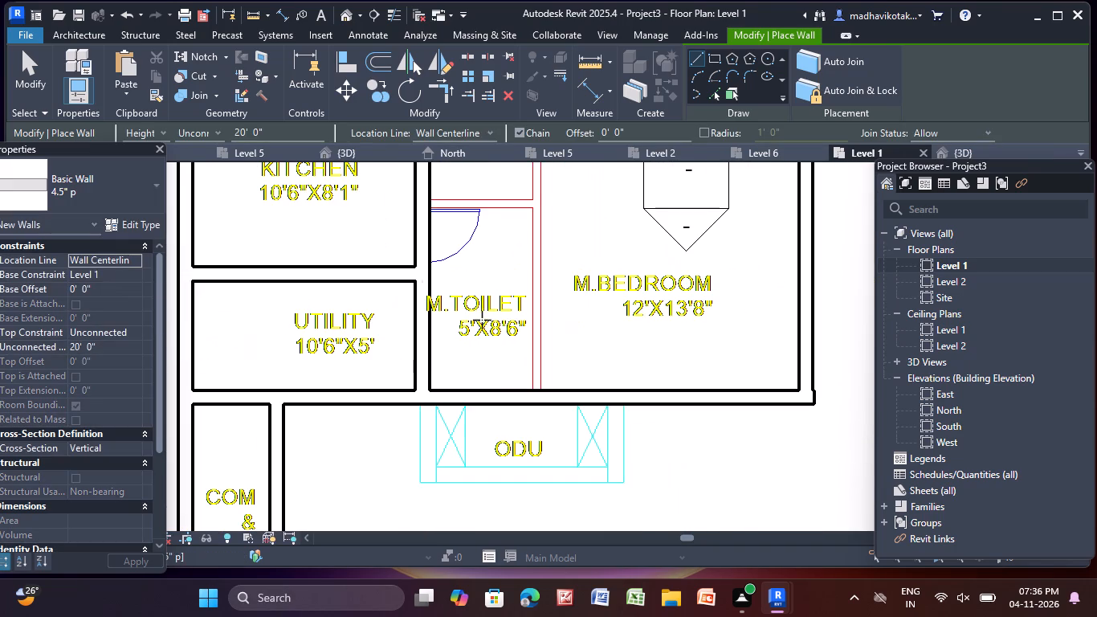
pyautogui.scroll(-4, 487, 227)
pyautogui.moveTo(488, 231); pyautogui.dragTo(467, 340, button='middle')
pyautogui.scroll(3, 448, 317)
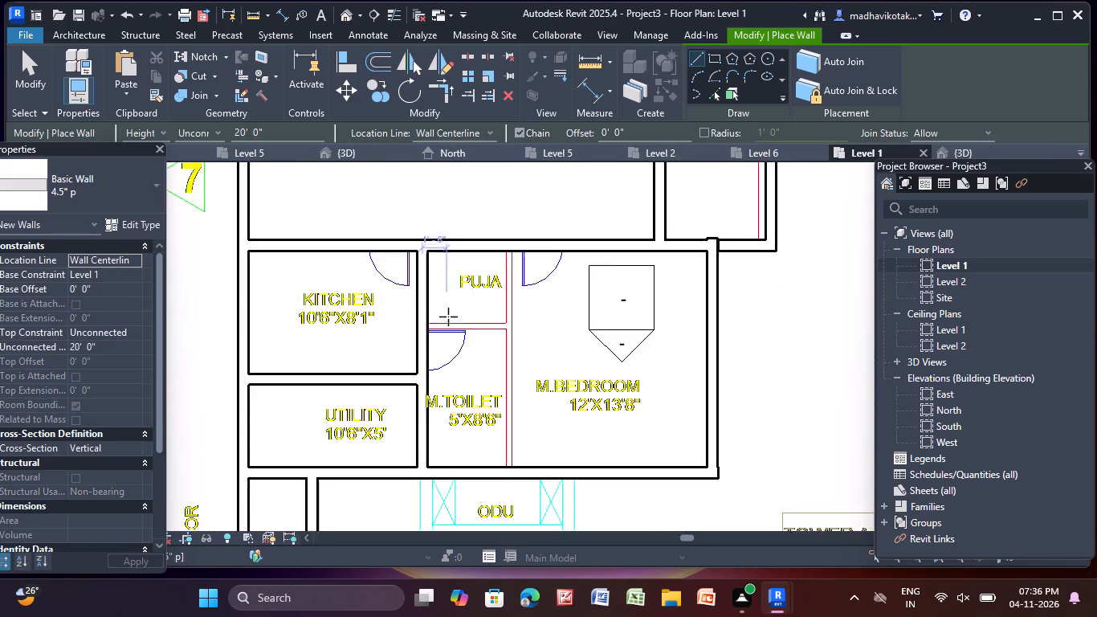
pyautogui.scroll(1, 448, 317)
pyautogui.scroll(8, 518, 255)
pyautogui.moveTo(531, 210); pyautogui.dragTo(536, 227)
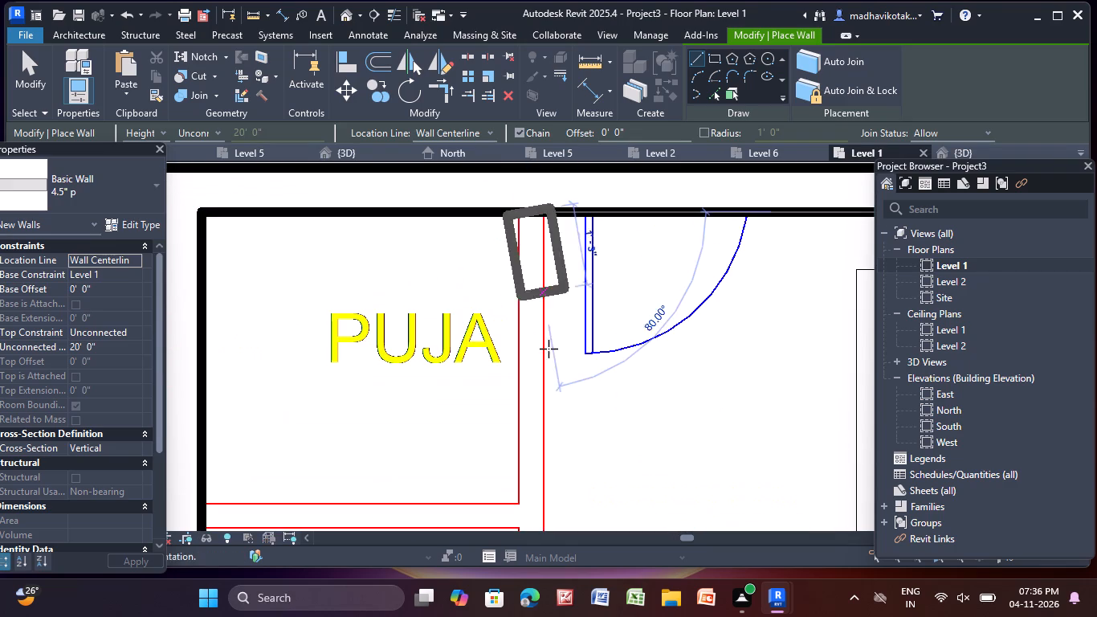
pyautogui.scroll(-2, 527, 452)
pyautogui.moveTo(527, 450); pyautogui.dragTo(492, 216, button='middle')
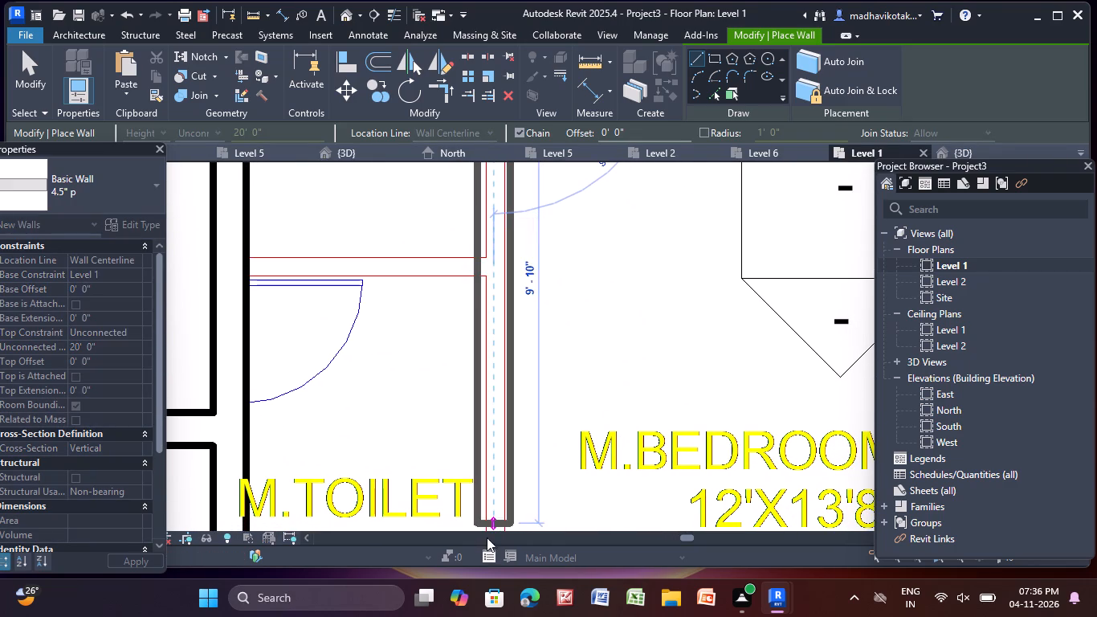
pyautogui.moveTo(495, 505); pyautogui.dragTo(495, 278, button='middle')
pyautogui.scroll(1, 495, 279)
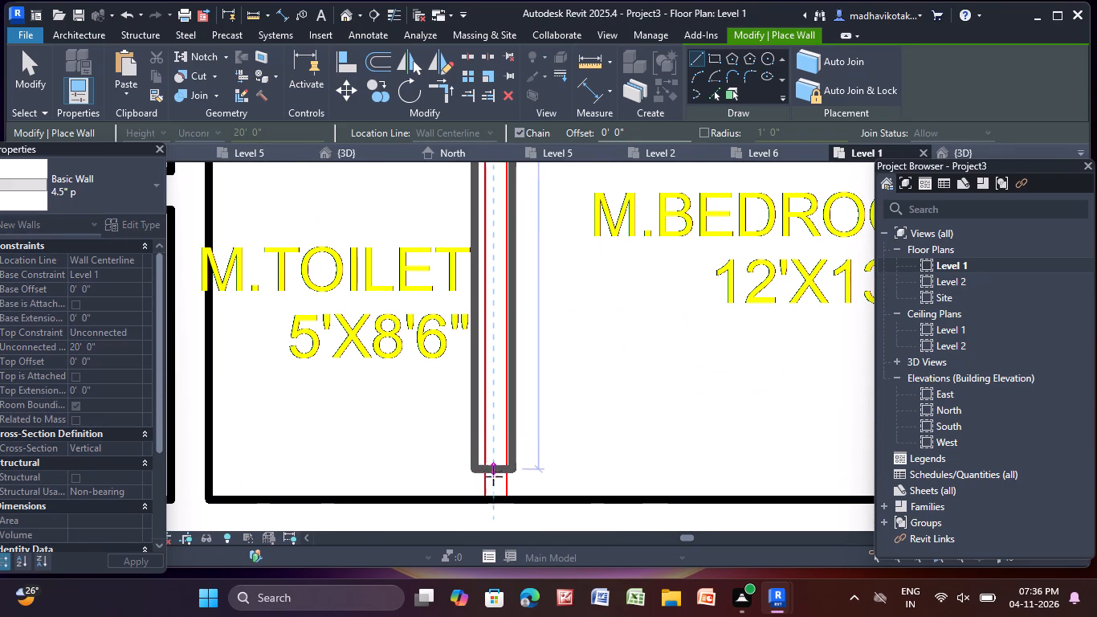
pyautogui.click(493, 497)
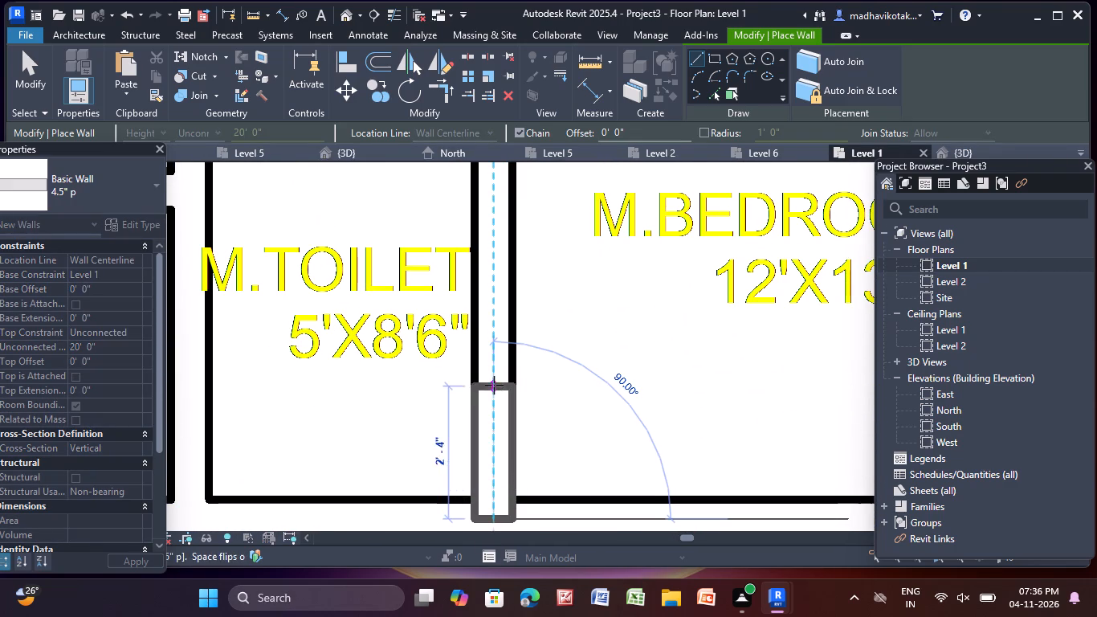
pyautogui.press('Escape')
# Draw a 4.5" p wall between the Puja and the 5'X8'6" M.Toilet, from the Kitchen wall to the M.Bedroom wall.
pyautogui.scroll(-1, 450, 355)
pyautogui.moveTo(450, 357); pyautogui.dragTo(598, 556, button='middle')
pyautogui.scroll(1, 398, 250)
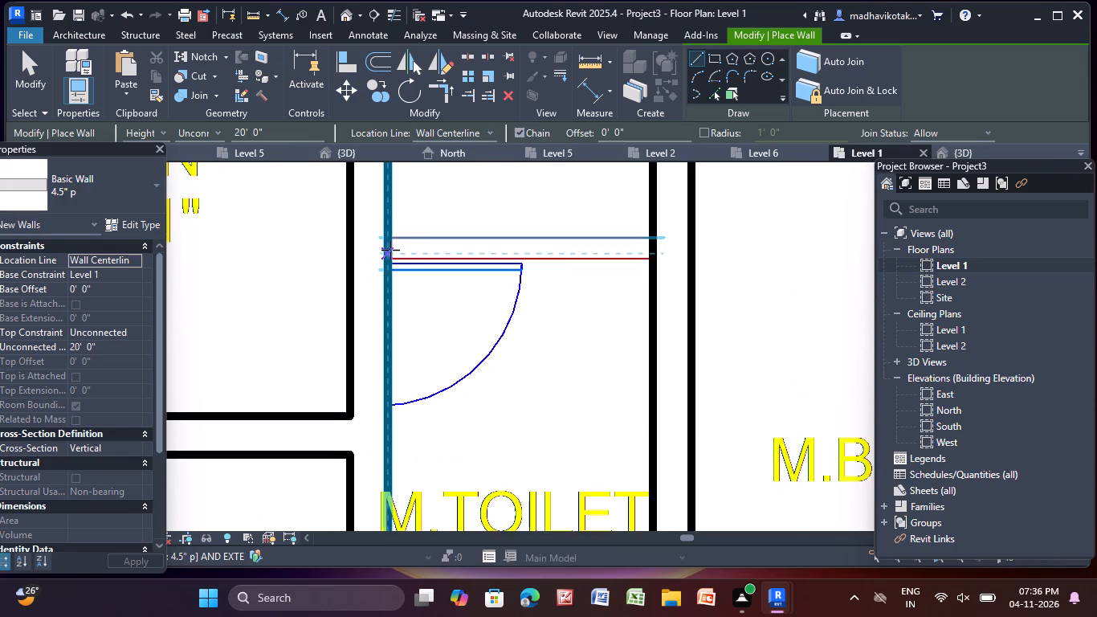
pyautogui.scroll(3, 390, 249)
pyautogui.click(385, 247)
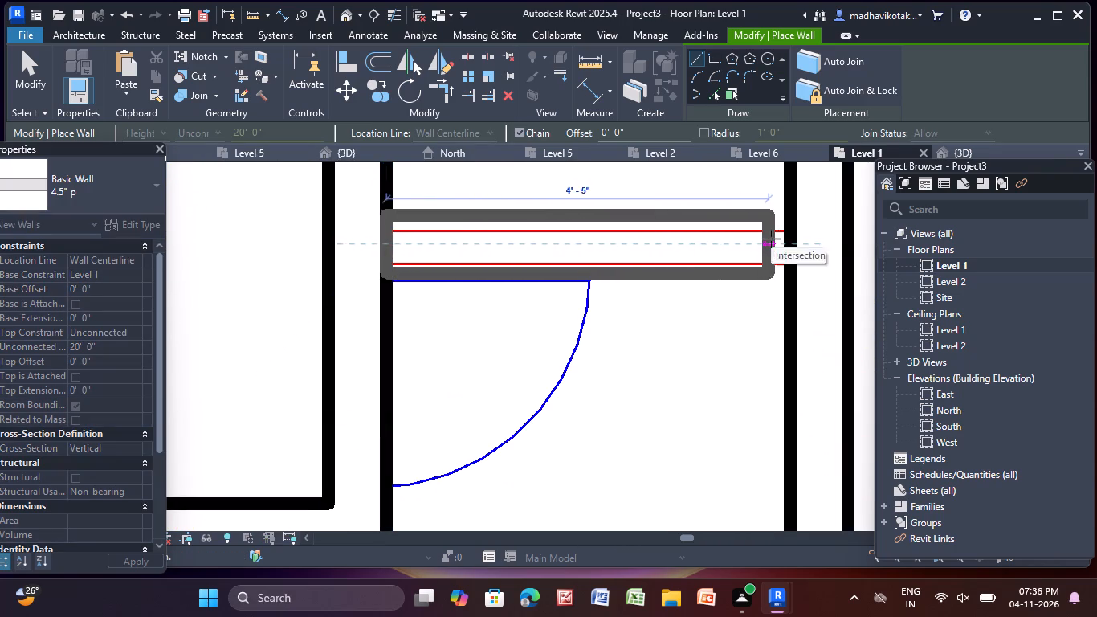
pyautogui.click(793, 242)
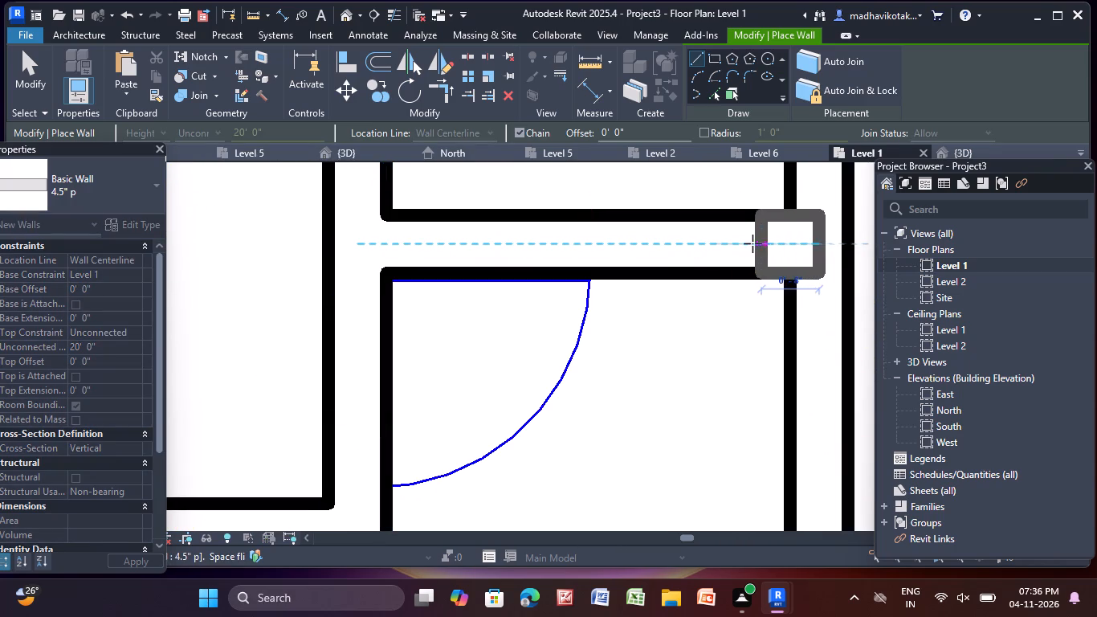
pyautogui.press('Escape')
# Draw a 4.5" p wall about 8' long between the Fire Lift Lobby and the 10'3"X7'3" Lift, from the ODU-side wall to the UP flight.
pyautogui.scroll(-6, 659, 246)
pyautogui.scroll(-8, 607, 339)
pyautogui.moveTo(605, 349); pyautogui.dragTo(602, 335, button='middle')
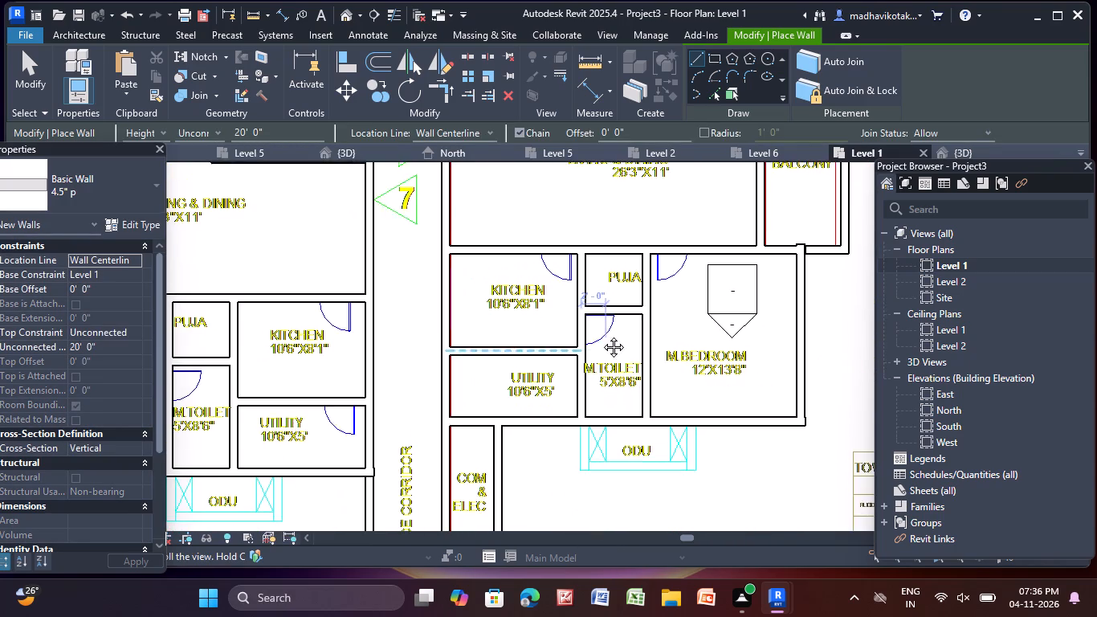
pyautogui.moveTo(602, 335); pyautogui.dragTo(517, 113, button='middle')
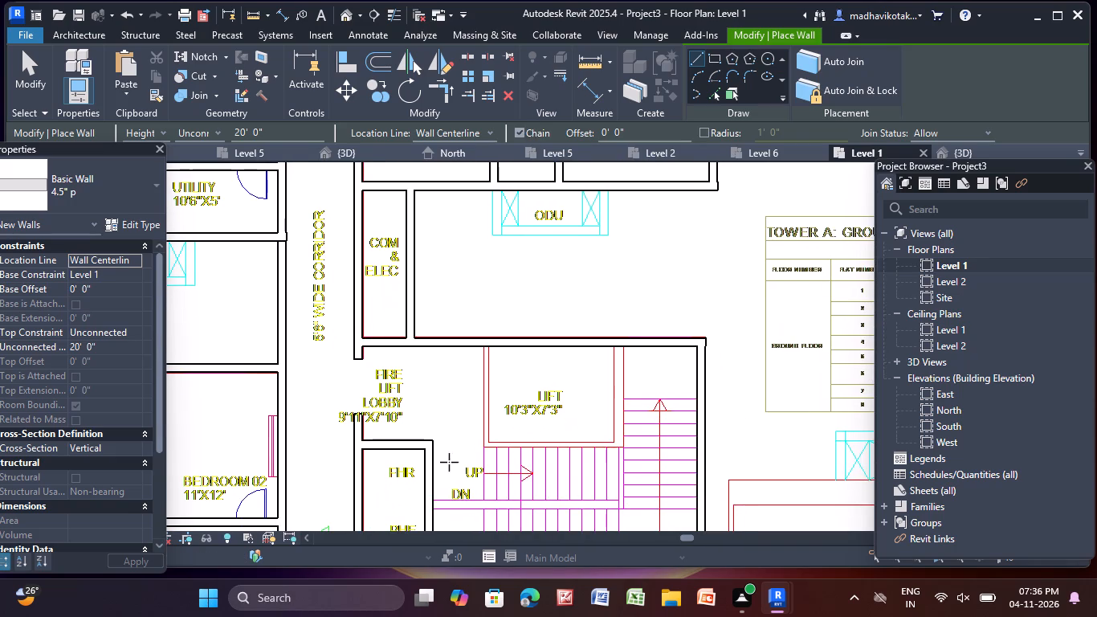
pyautogui.moveTo(470, 430); pyautogui.dragTo(452, 285, button='middle')
pyautogui.scroll(4, 452, 294)
pyautogui.moveTo(449, 288); pyautogui.dragTo(385, 405, button='middle')
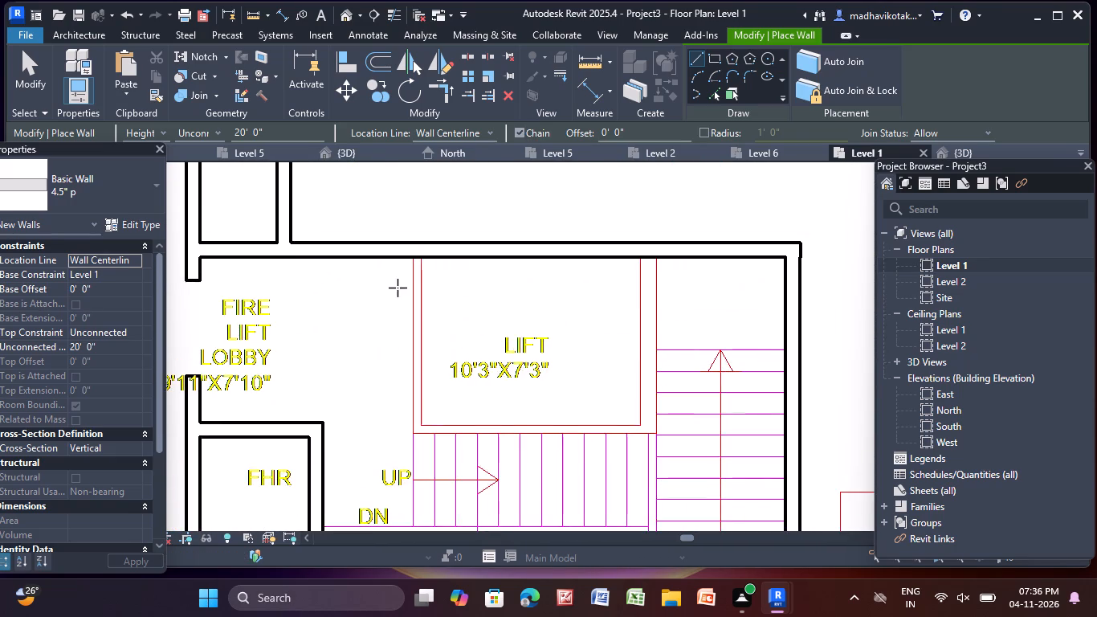
pyautogui.scroll(7, 402, 274)
pyautogui.moveTo(430, 238); pyautogui.dragTo(425, 259)
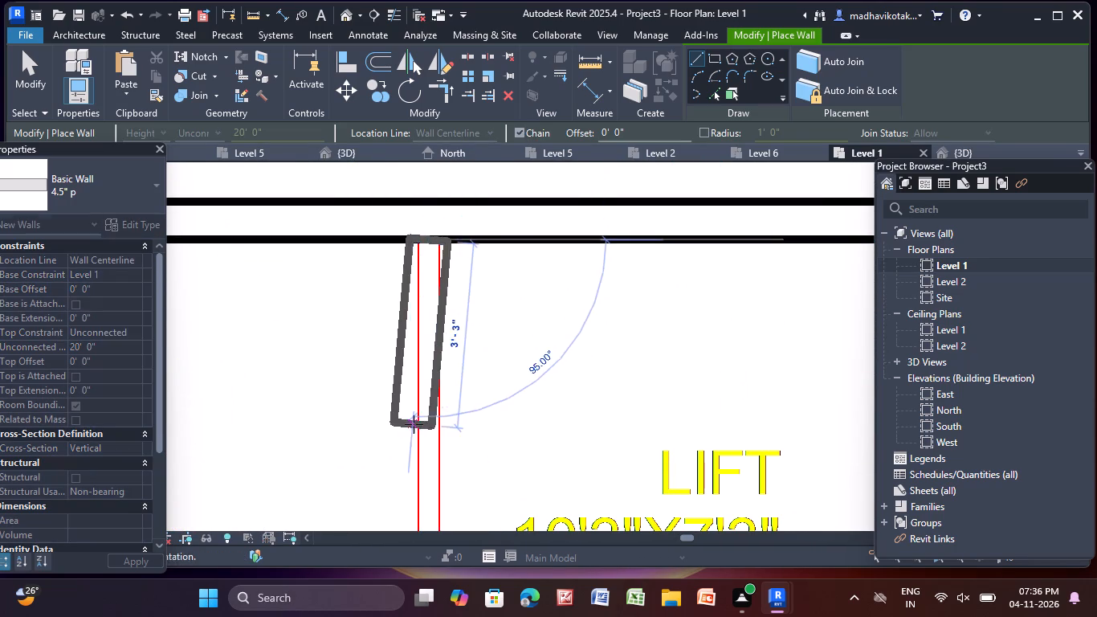
pyautogui.scroll(-3, 414, 424)
pyautogui.moveTo(414, 421); pyautogui.dragTo(365, 188, button='middle')
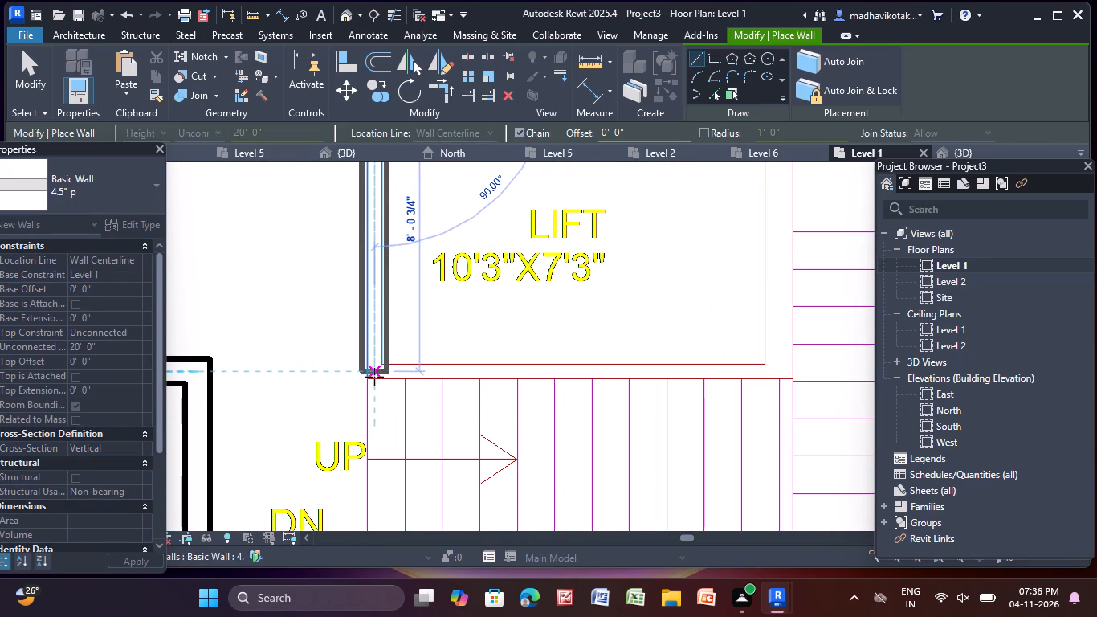
pyautogui.scroll(8, 371, 387)
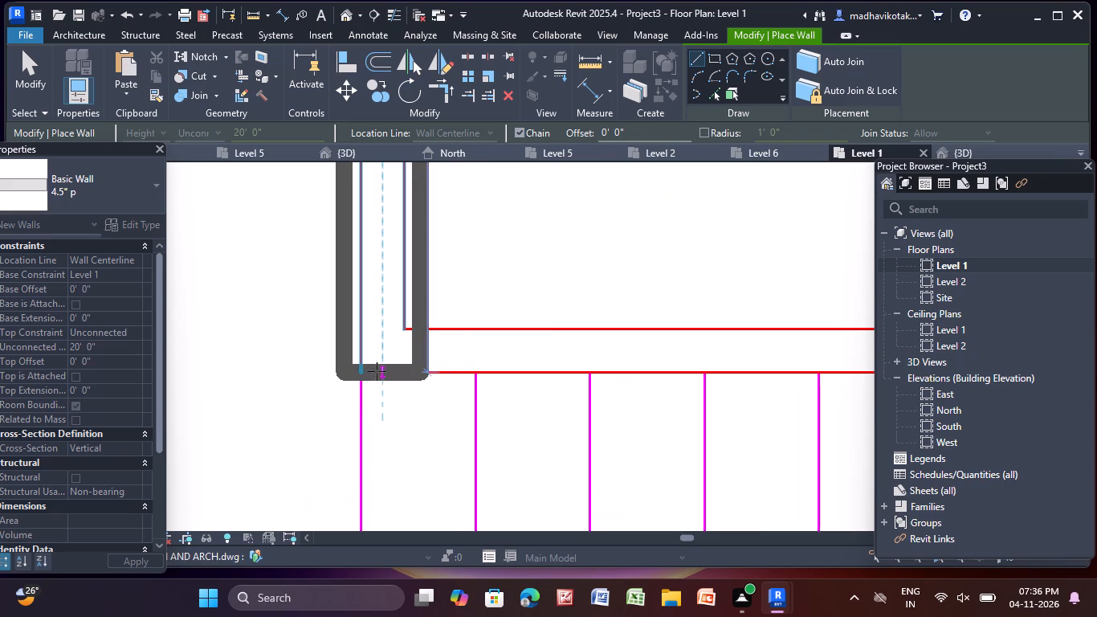
pyautogui.click(377, 370)
pyautogui.press('Escape')
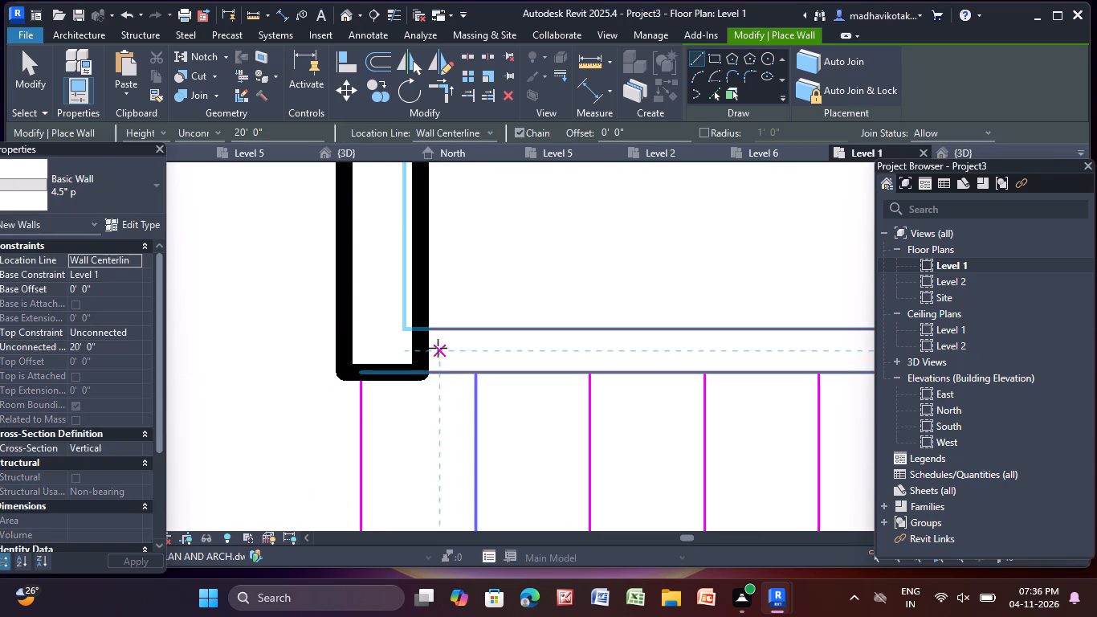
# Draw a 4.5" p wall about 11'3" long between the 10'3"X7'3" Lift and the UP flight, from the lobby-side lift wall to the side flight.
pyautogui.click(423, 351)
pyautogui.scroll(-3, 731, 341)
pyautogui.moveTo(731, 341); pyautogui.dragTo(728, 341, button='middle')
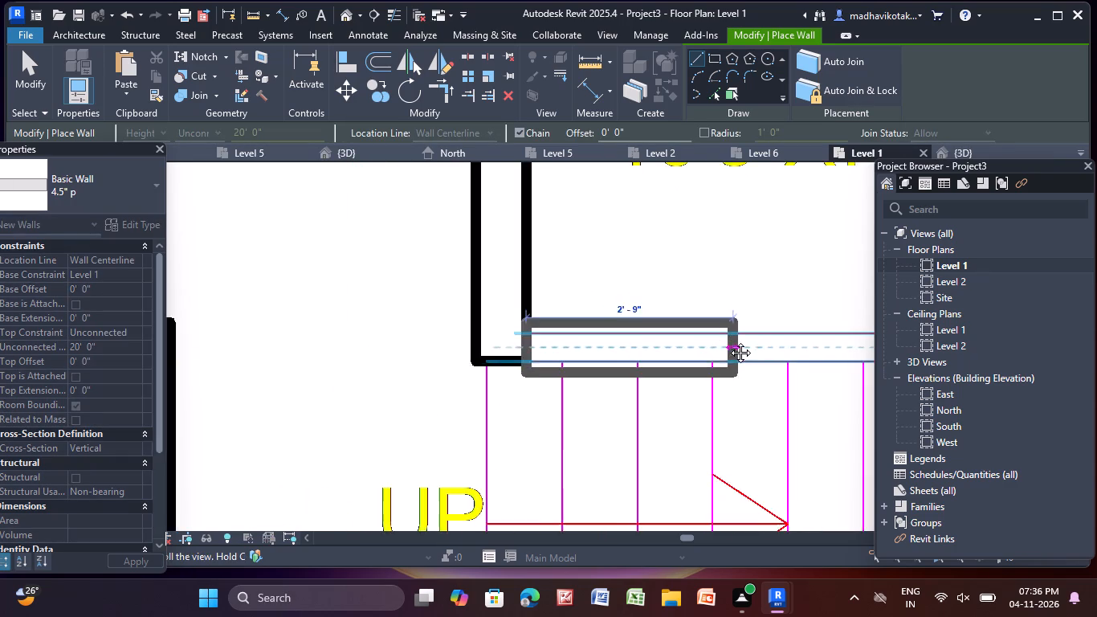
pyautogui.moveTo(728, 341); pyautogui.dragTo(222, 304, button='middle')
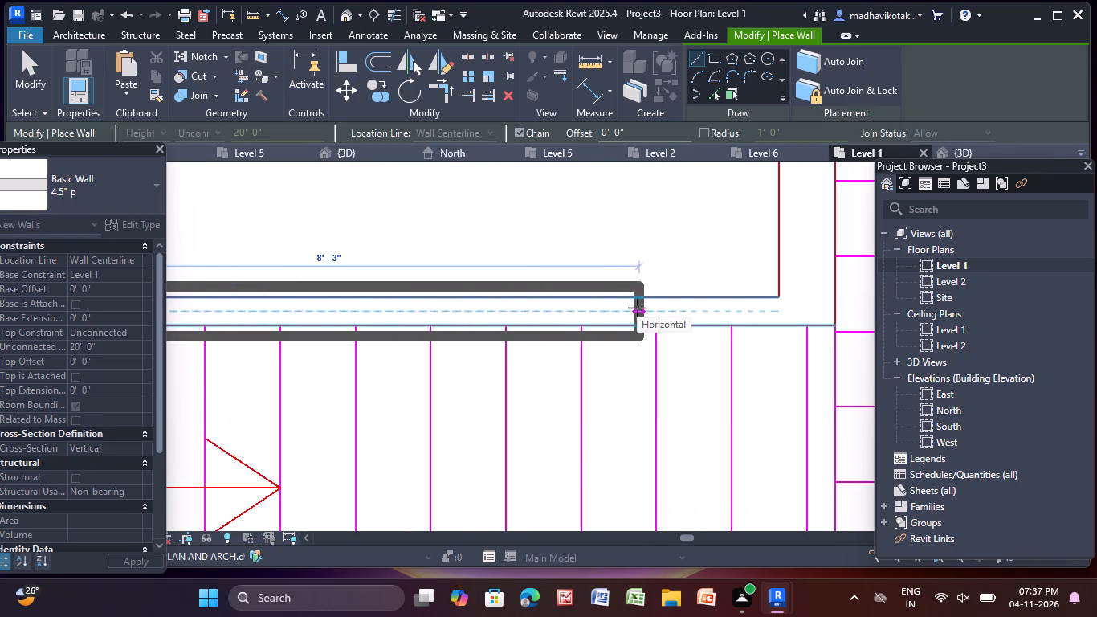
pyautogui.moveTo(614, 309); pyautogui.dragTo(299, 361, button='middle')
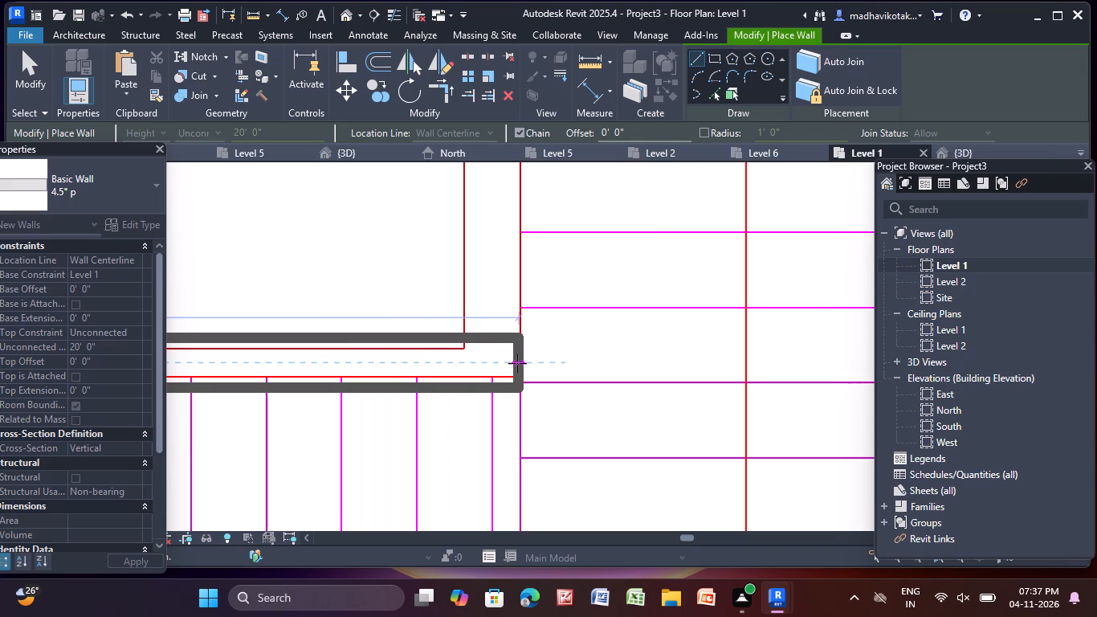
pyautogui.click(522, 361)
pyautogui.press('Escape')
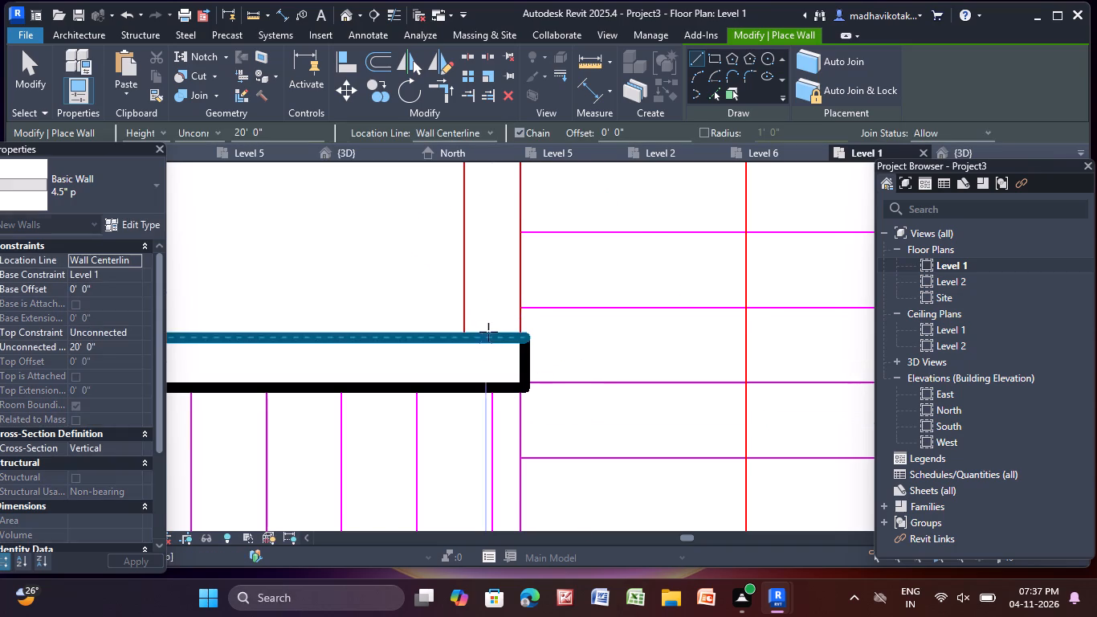
# Draw a 4.5" p wall between the 10'3"X7'3" Lift and the side stair flight, from the UP-flight wall to the ODU-side wall, and finish placing walls.
pyautogui.click(488, 332)
pyautogui.scroll(-4, 476, 280)
pyautogui.moveTo(476, 280); pyautogui.dragTo(468, 574, button='middle')
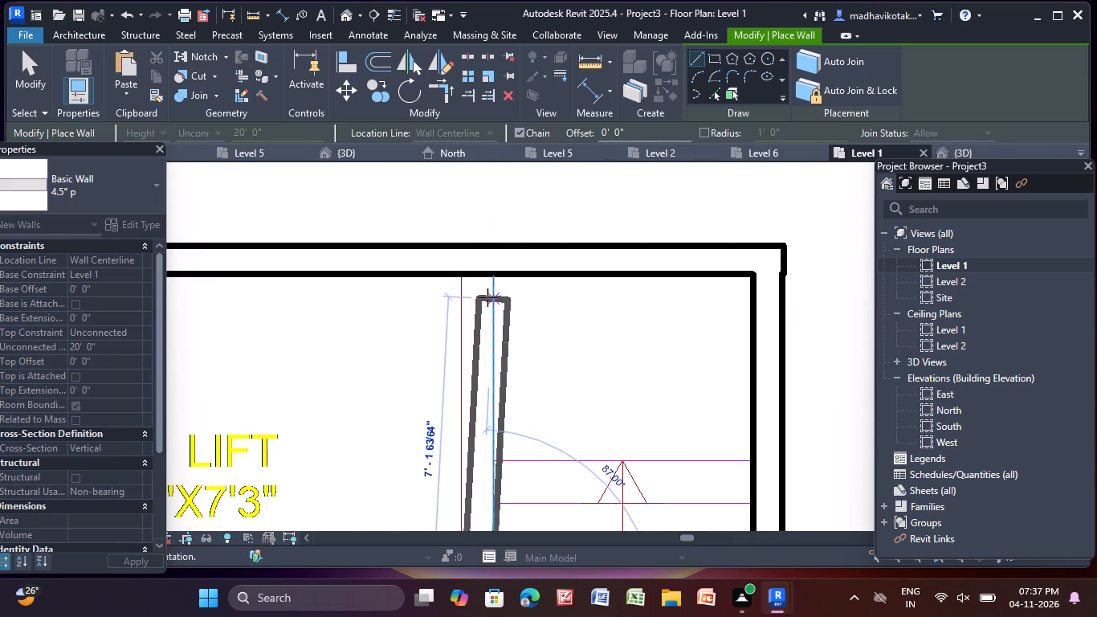
pyautogui.click(478, 268)
pyautogui.press('Escape')
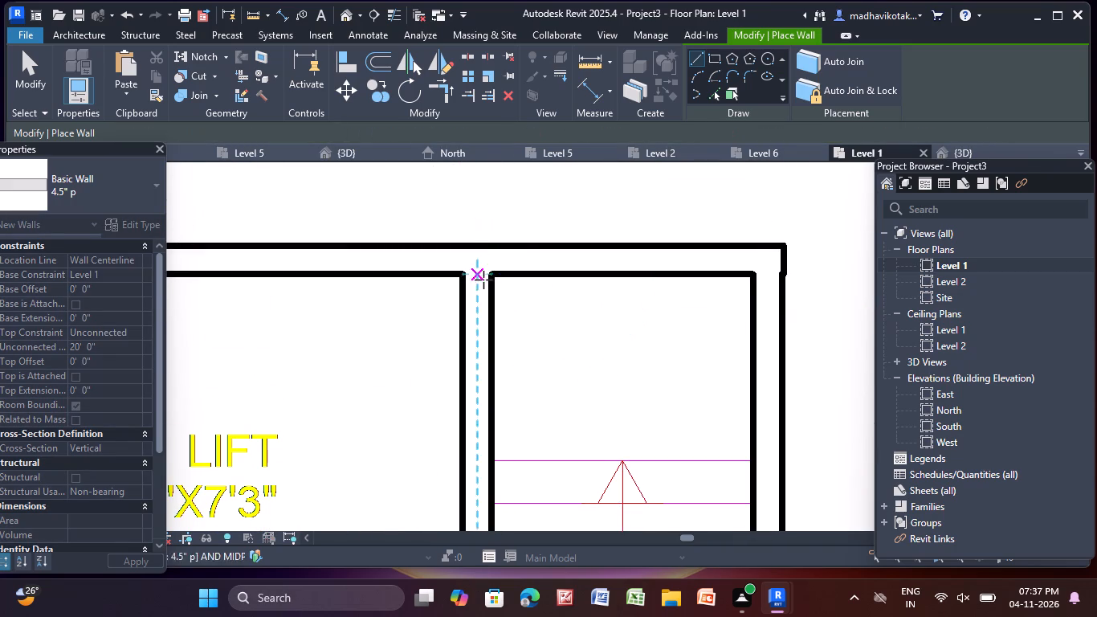
pyautogui.scroll(-12, 488, 290)
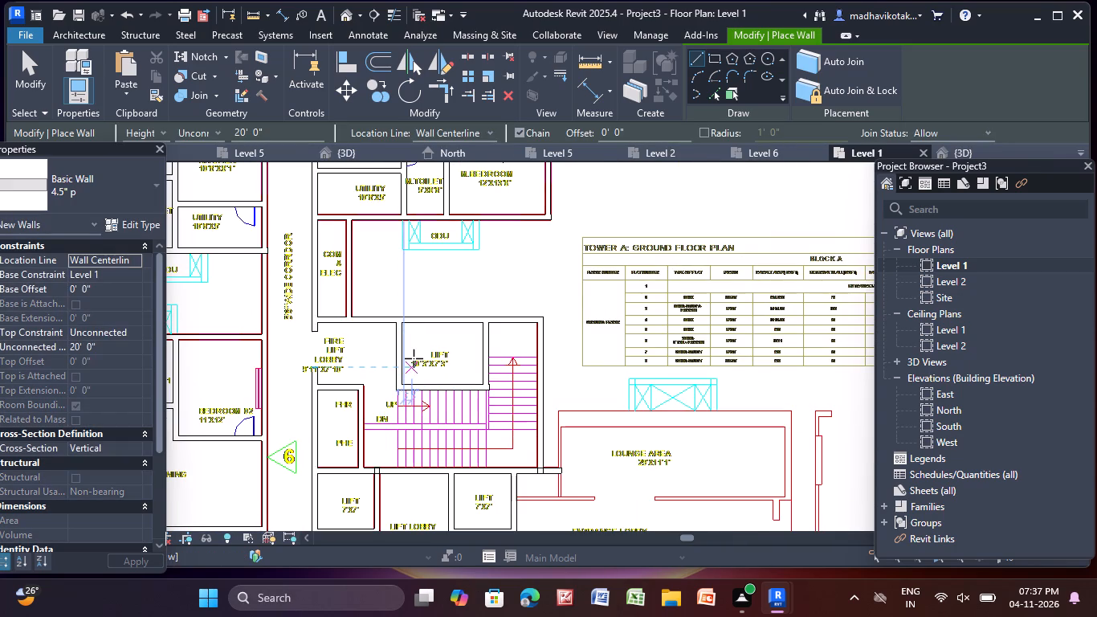
pyautogui.press('Escape')
pyautogui.press('Escape')
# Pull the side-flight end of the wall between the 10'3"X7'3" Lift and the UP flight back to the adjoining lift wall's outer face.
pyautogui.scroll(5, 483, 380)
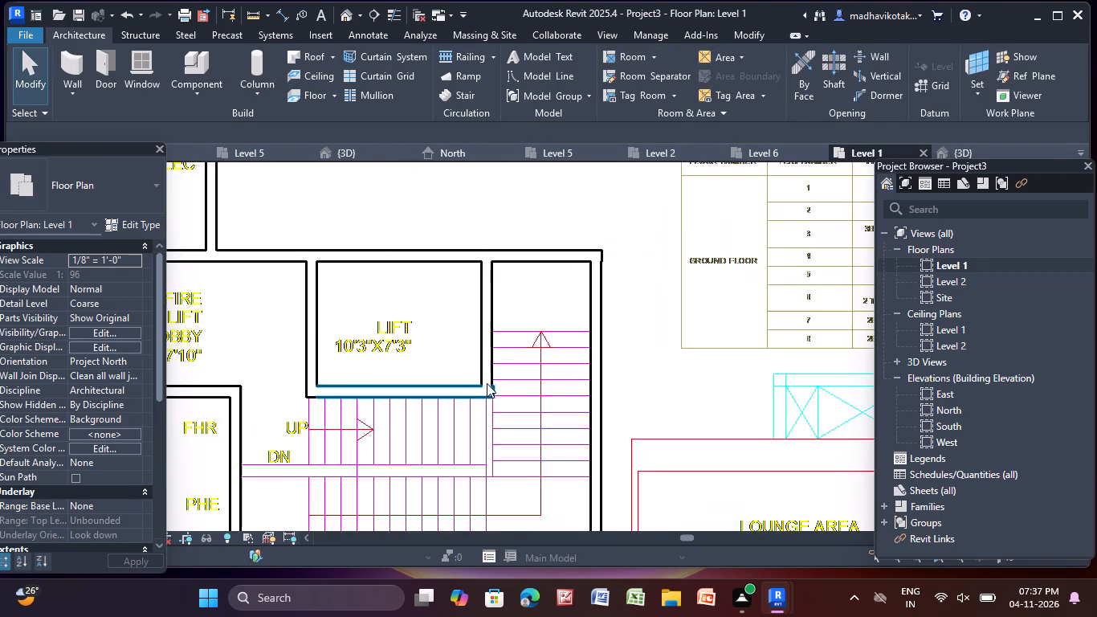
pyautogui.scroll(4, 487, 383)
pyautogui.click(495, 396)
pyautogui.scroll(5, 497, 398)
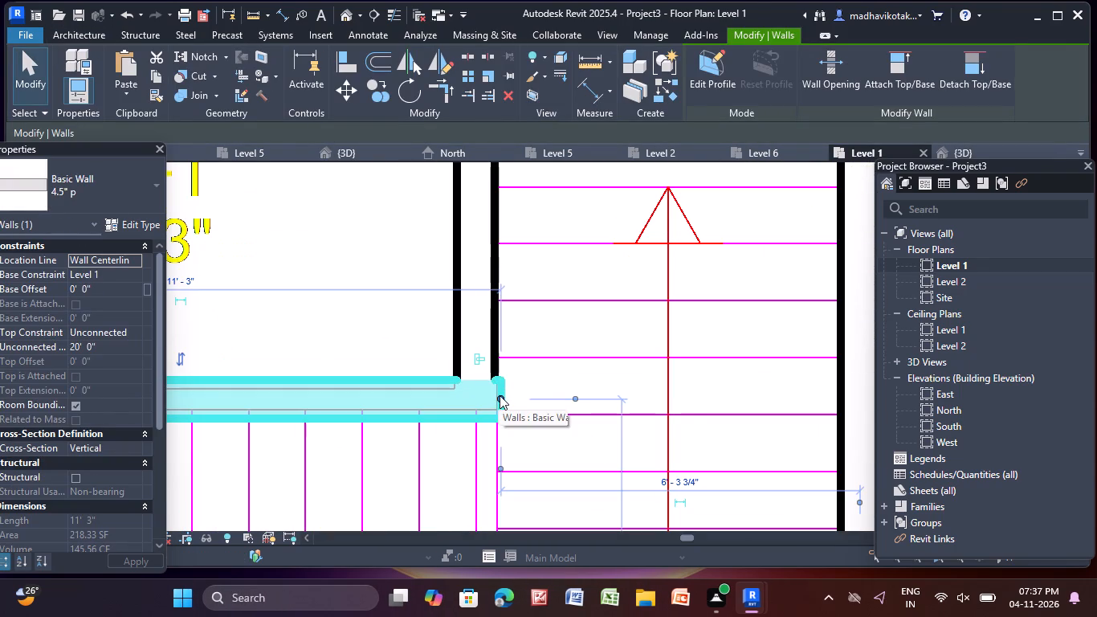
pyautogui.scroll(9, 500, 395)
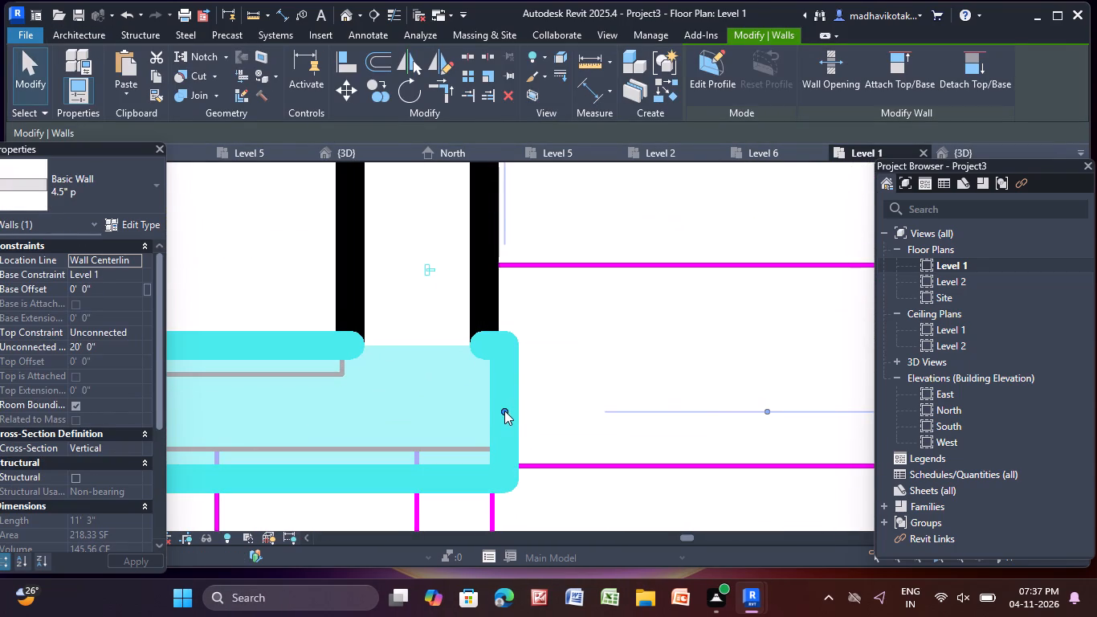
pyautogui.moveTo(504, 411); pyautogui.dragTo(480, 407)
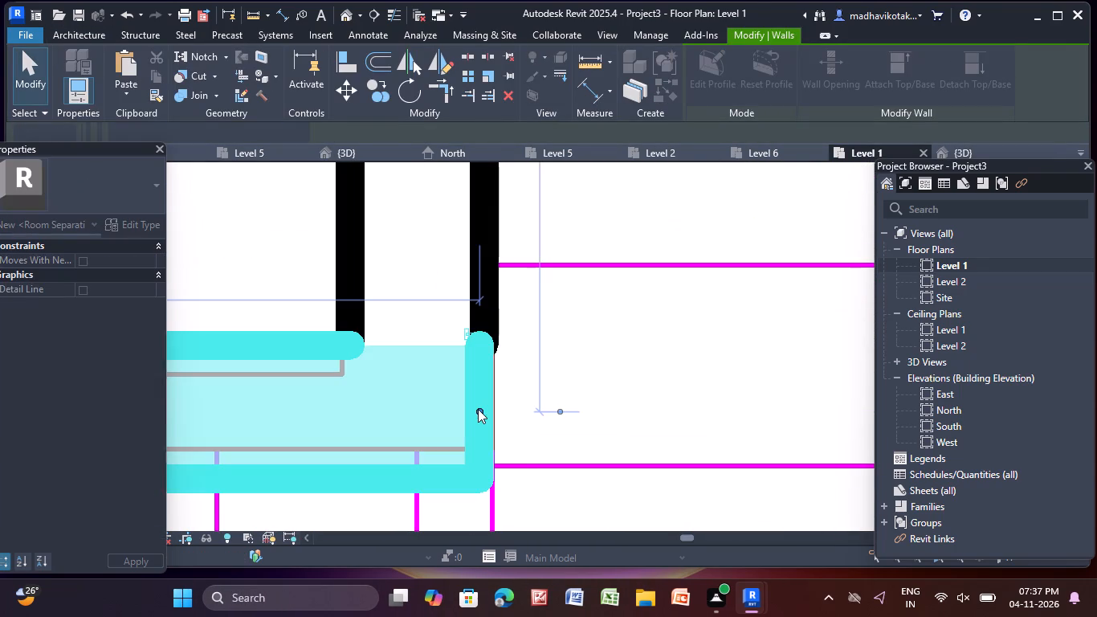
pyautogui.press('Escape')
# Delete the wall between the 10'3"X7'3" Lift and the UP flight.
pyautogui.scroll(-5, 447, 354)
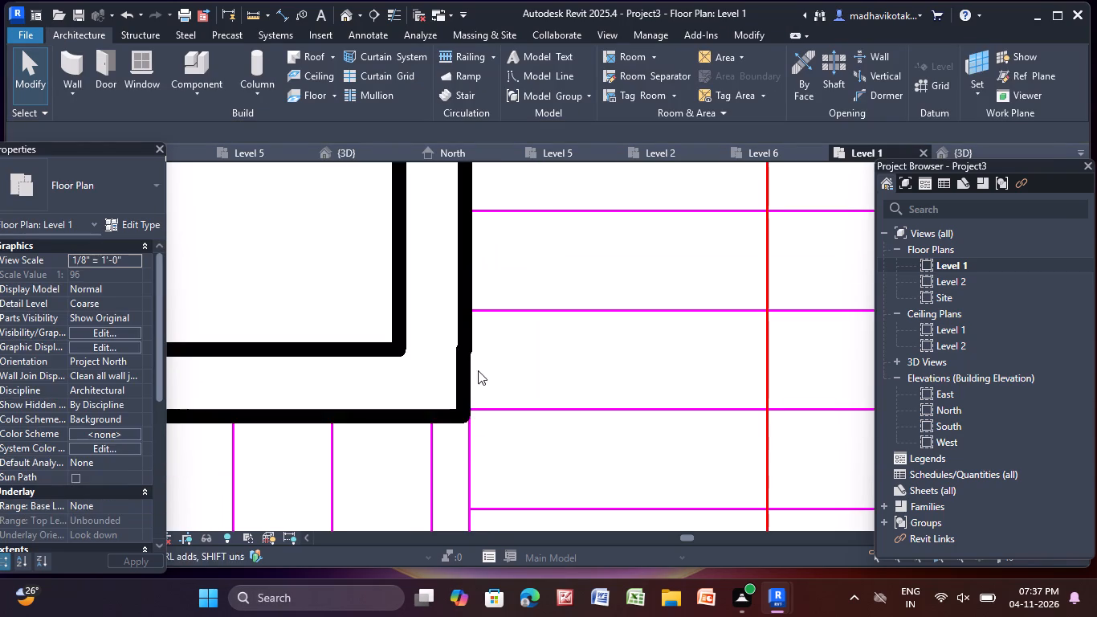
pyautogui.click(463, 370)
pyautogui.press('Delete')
# Draw a 4.5" p wall about 11'6" long between the 10'3"X7'3" Lift and the UP flight, spanning the outer faces of both lift side walls.
pyautogui.scroll(-2, 454, 374)
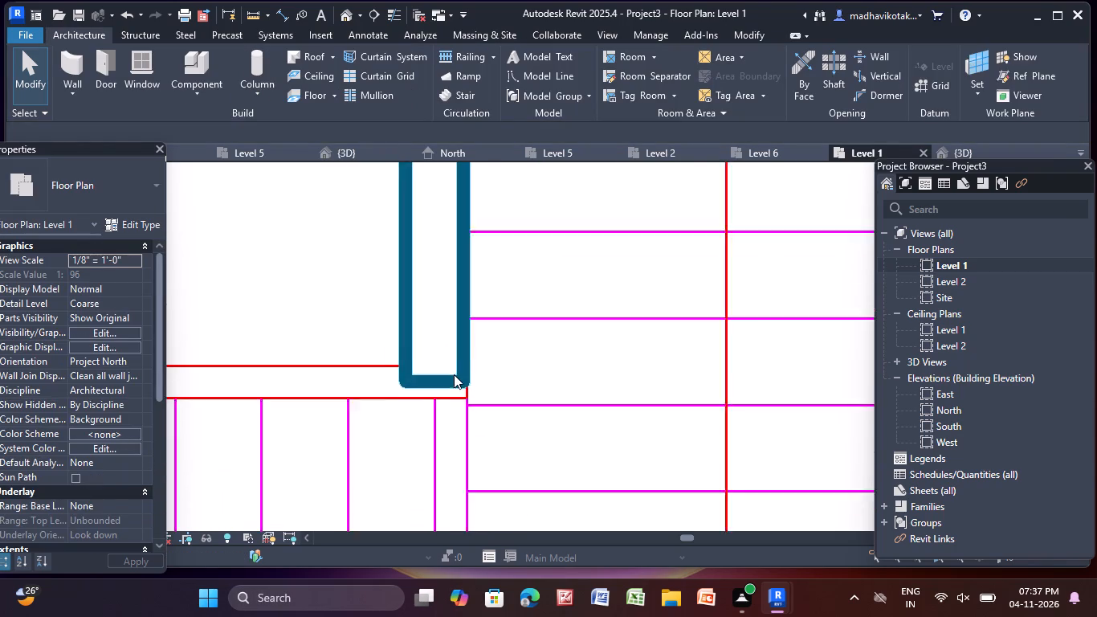
pyautogui.scroll(-9, 454, 374)
pyautogui.scroll(3, 434, 377)
pyautogui.moveTo(433, 380); pyautogui.dragTo(598, 407, button='middle')
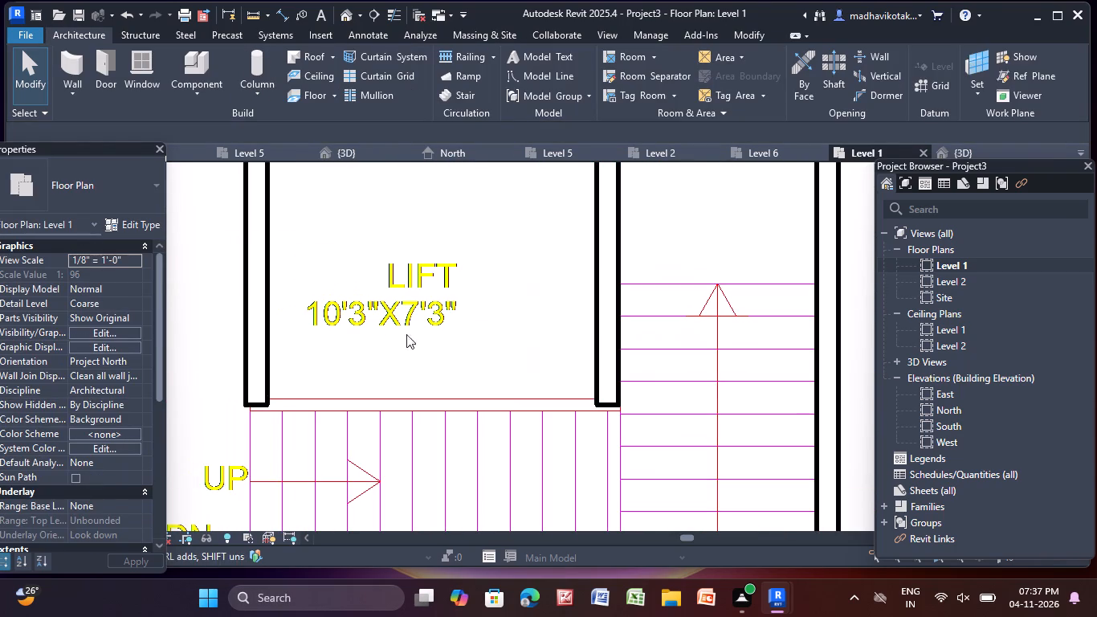
pyautogui.click(70, 55)
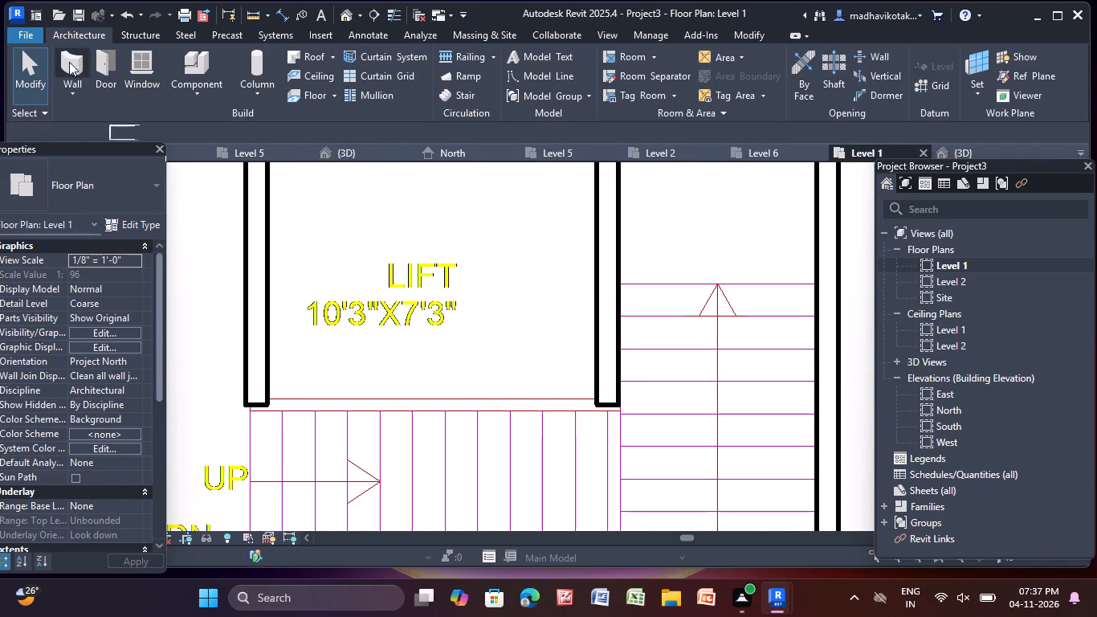
pyautogui.scroll(3, 234, 394)
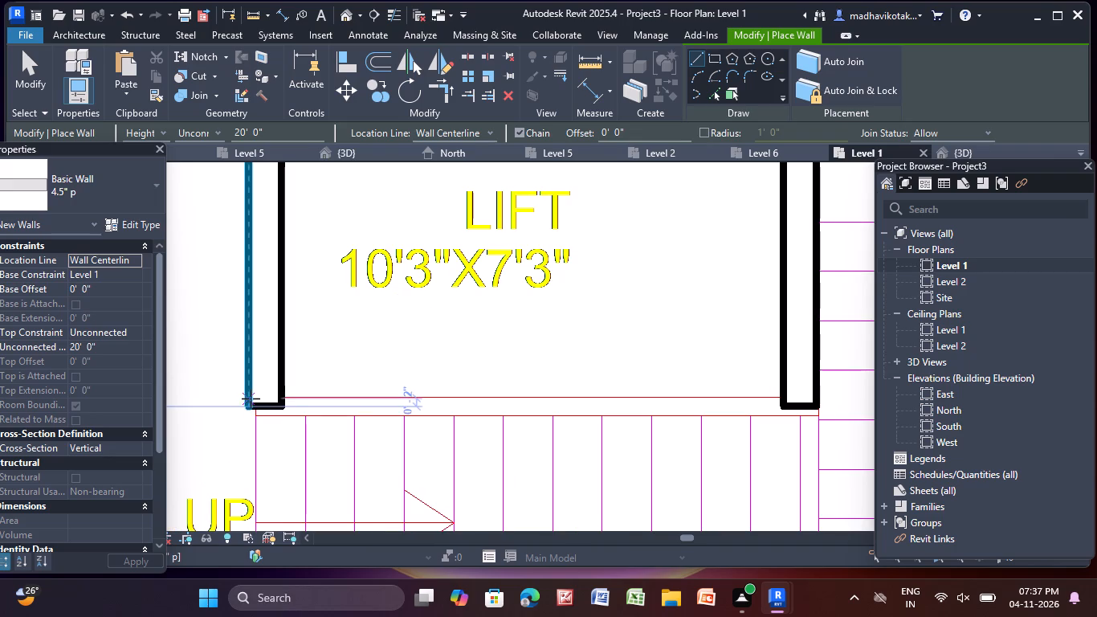
pyautogui.click(251, 394)
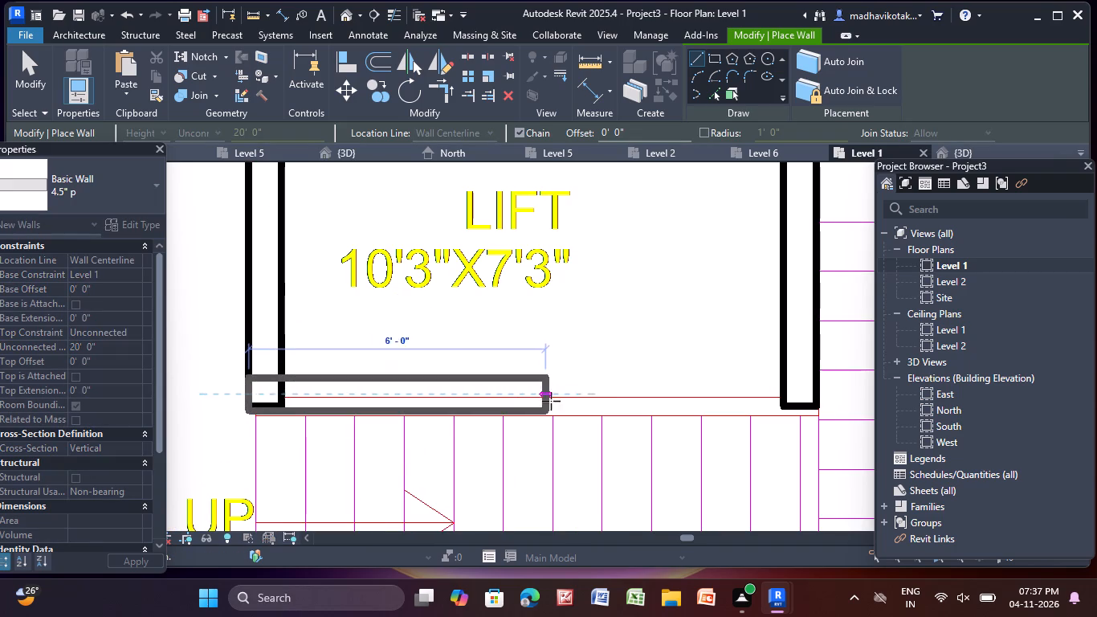
pyautogui.click(824, 388)
pyautogui.press('`')
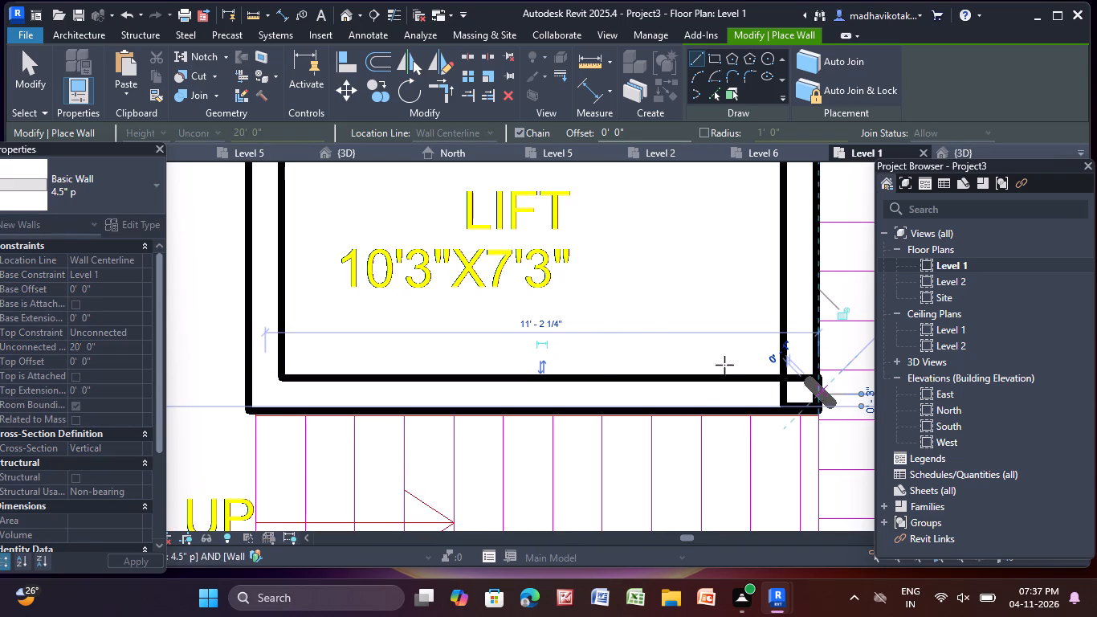
pyautogui.press('Escape')
pyautogui.press('Escape')
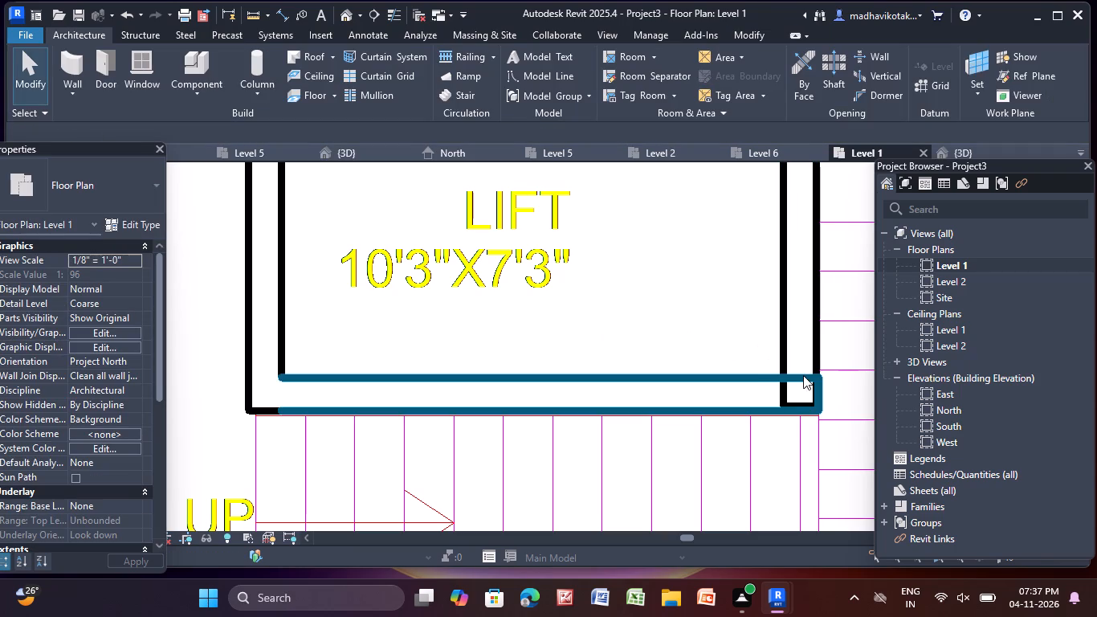
# Shorten the 10'3"X7'3" Lift's side-flight wall to about 8'2" so its end joins the wall along the UP flight.
pyautogui.click(781, 366)
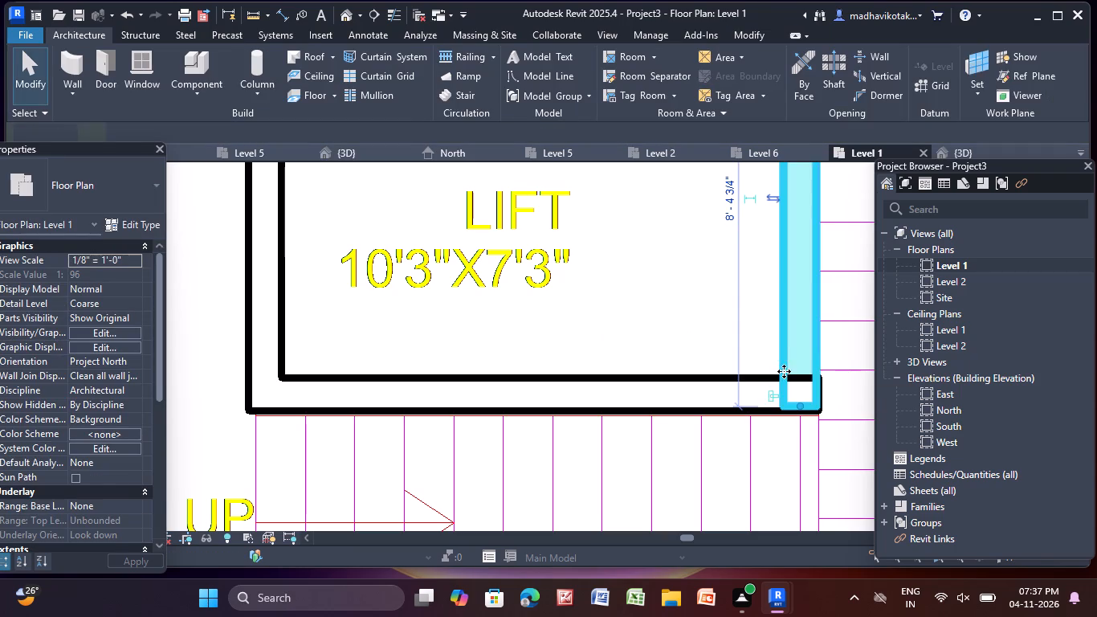
pyautogui.scroll(5, 800, 404)
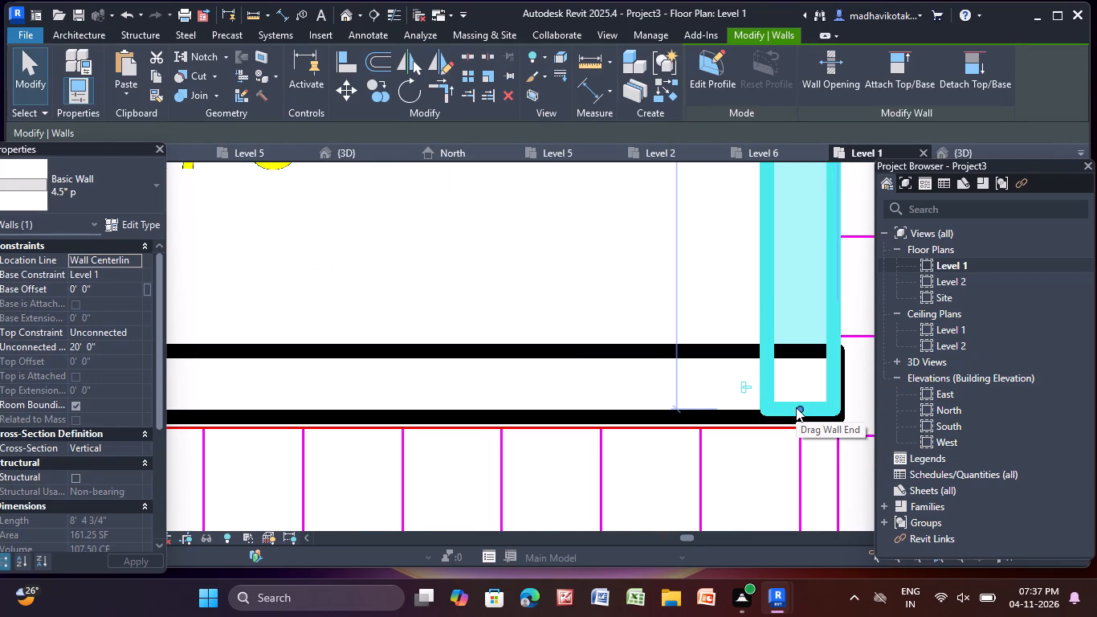
pyautogui.moveTo(797, 407); pyautogui.dragTo(797, 354)
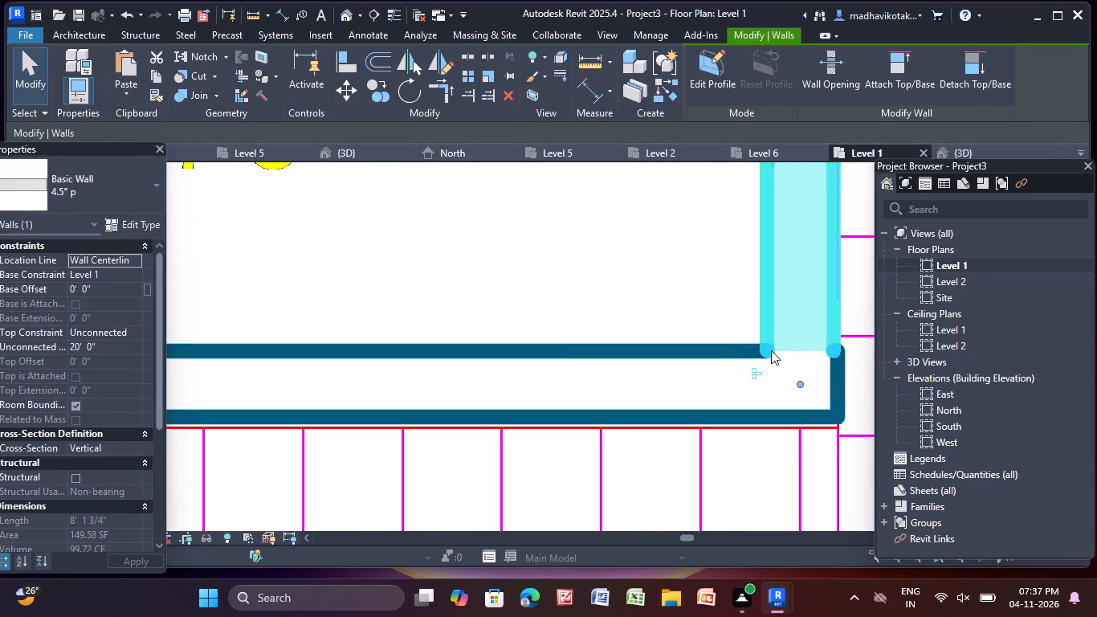
pyautogui.press('Escape')
# Check the walls drawn over the plan from the lift and stair core up to units 7 and 8.
pyautogui.scroll(-19, 646, 283)
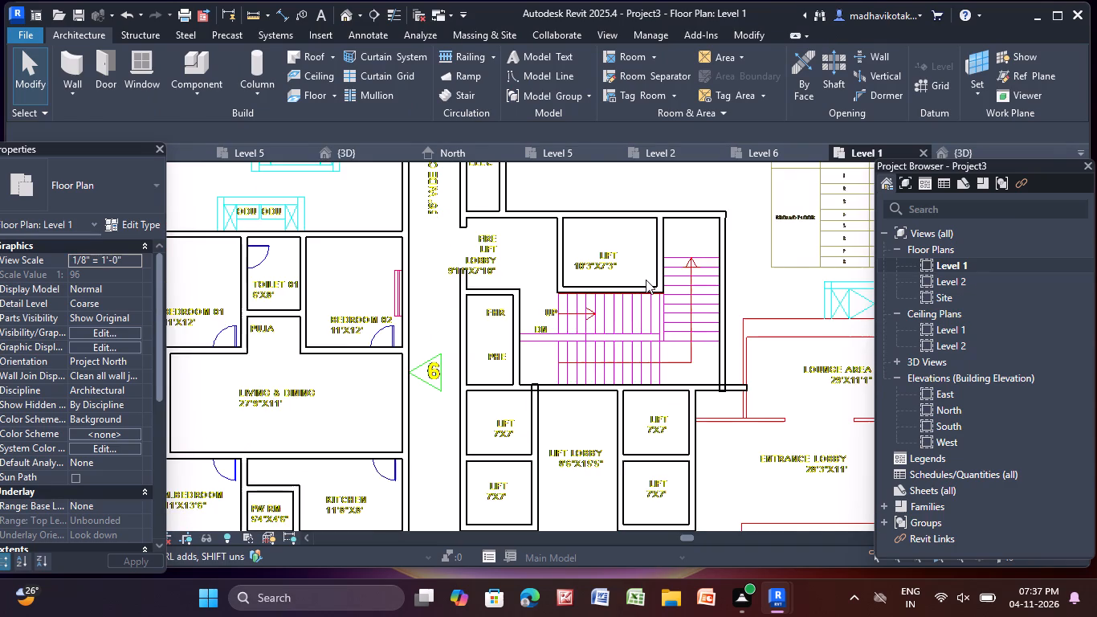
pyautogui.moveTo(646, 280); pyautogui.dragTo(591, 544, button='middle')
pyautogui.moveTo(485, 361); pyautogui.dragTo(468, 437, button='middle')
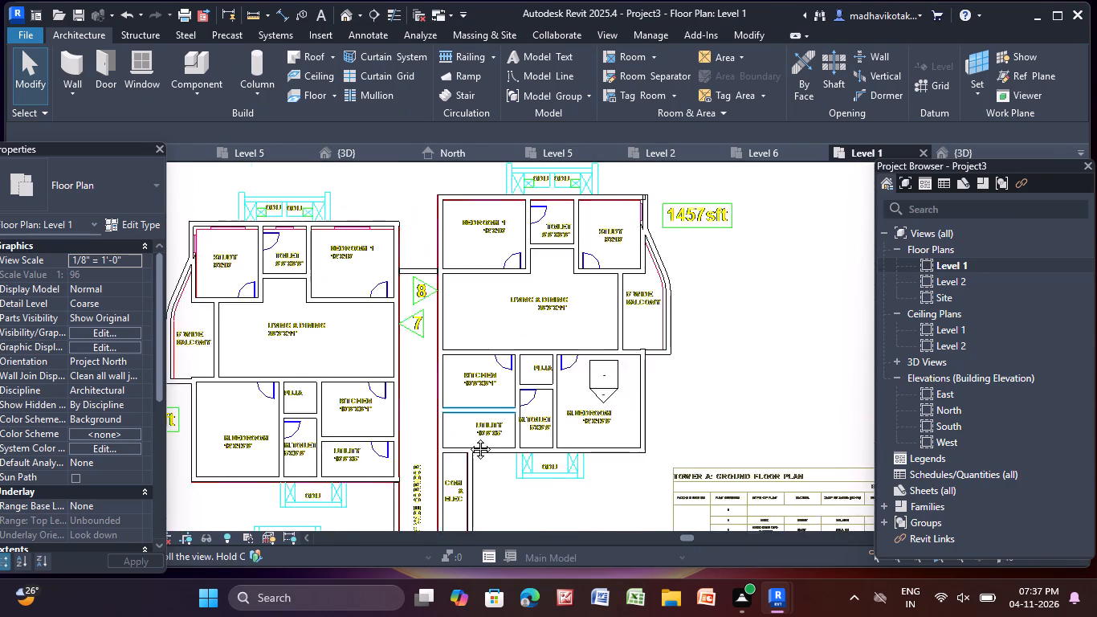
pyautogui.moveTo(468, 437); pyautogui.dragTo(417, 311, button='middle')
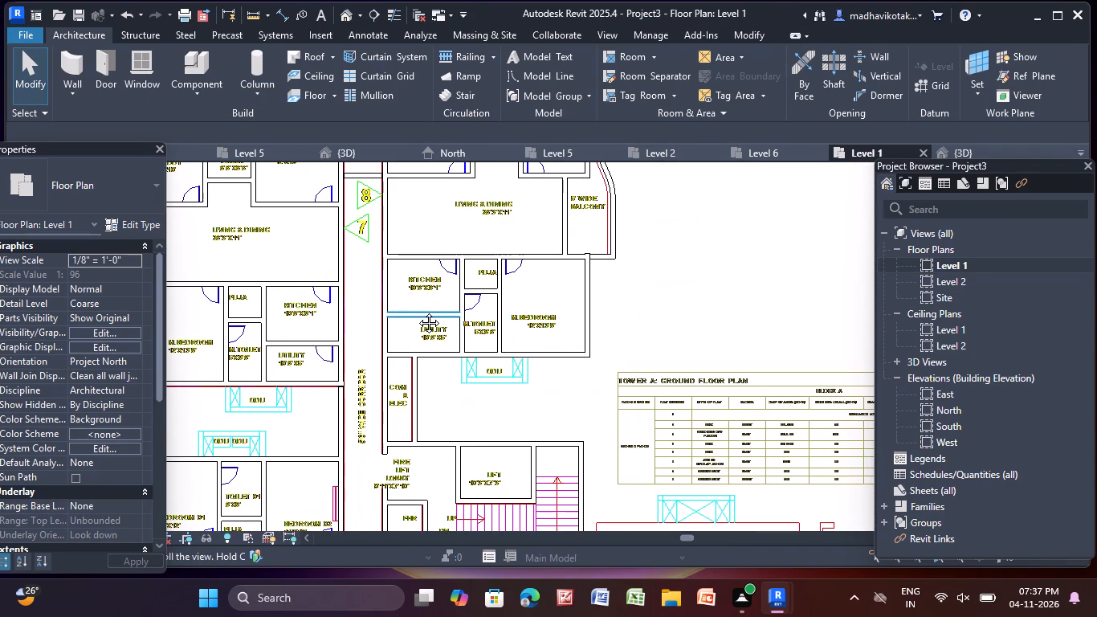
pyautogui.moveTo(417, 311); pyautogui.dragTo(433, 108, button='middle')
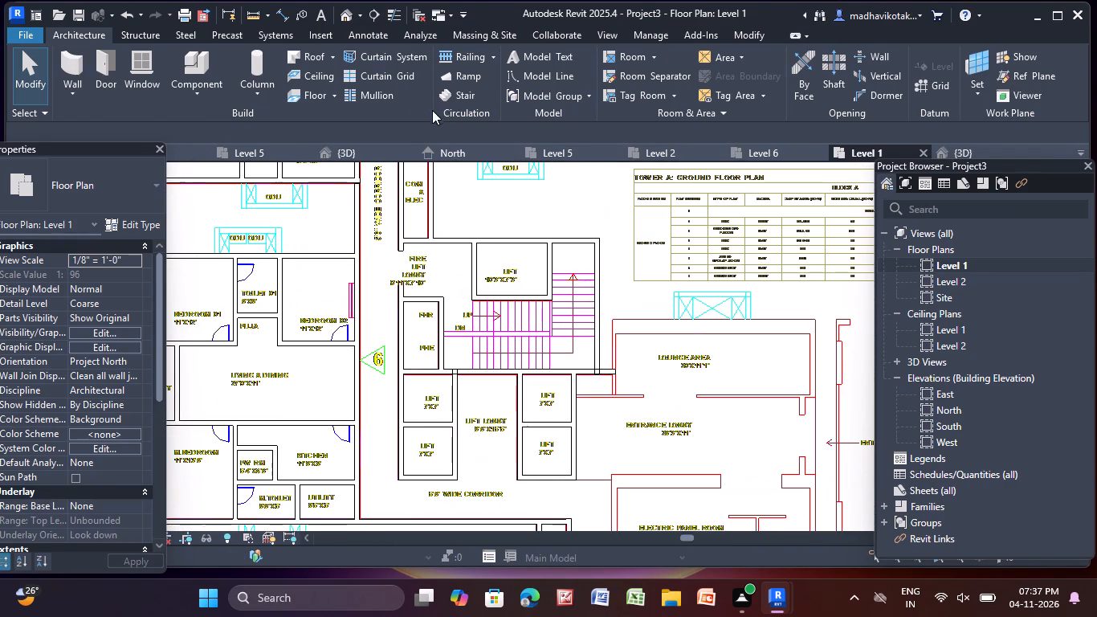
# Shorten the stair enclosure's wall on the lounge side so it ends at the stair-side face of the wall between stairs and lifts.
pyautogui.scroll(4, 519, 430)
pyautogui.scroll(-1, 648, 300)
pyautogui.scroll(7, 648, 300)
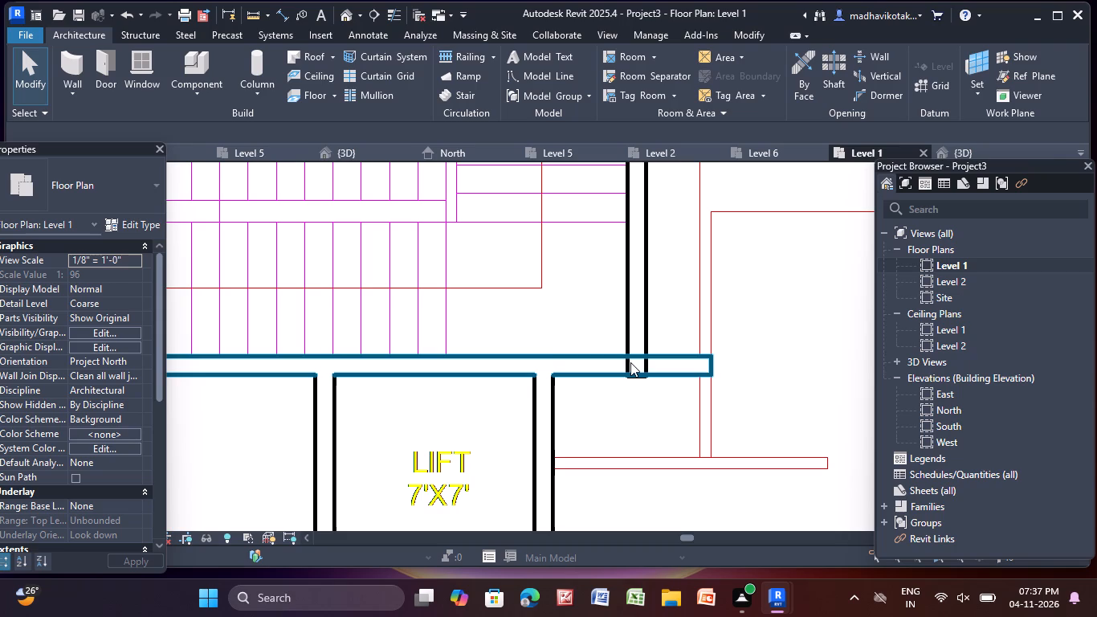
pyautogui.click(628, 343)
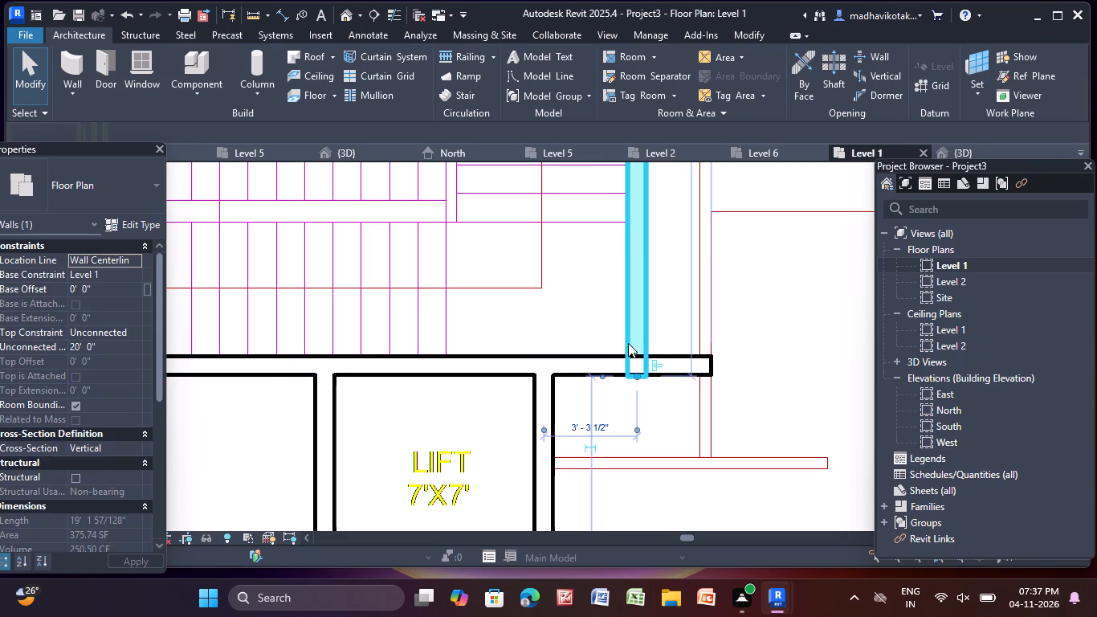
pyautogui.scroll(5, 640, 382)
pyautogui.moveTo(634, 370); pyautogui.dragTo(632, 337)
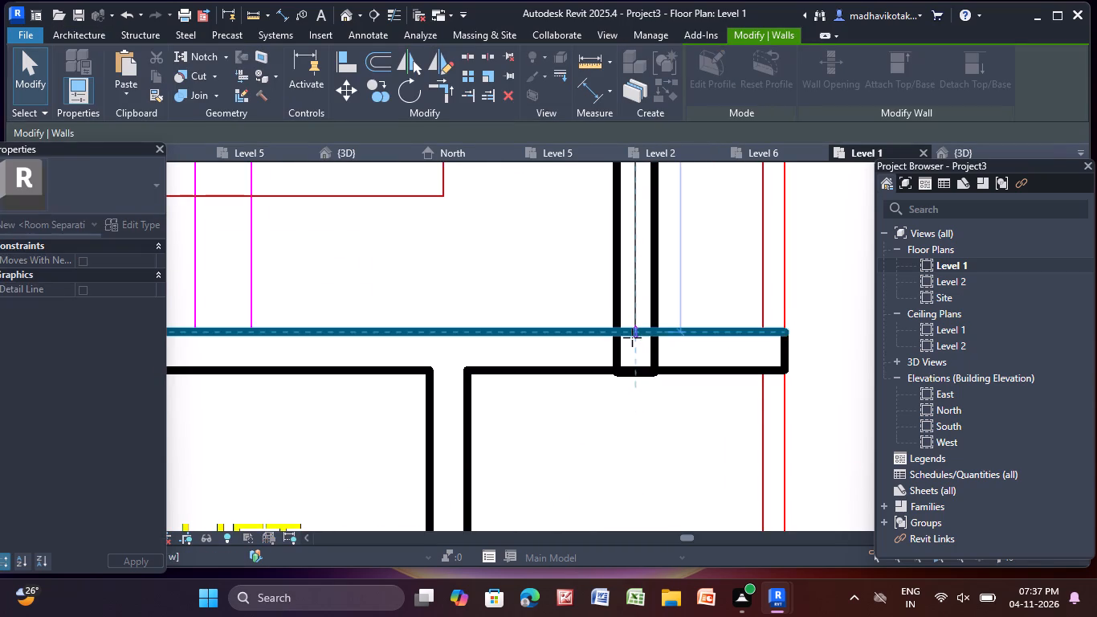
pyautogui.moveTo(632, 337); pyautogui.dragTo(632, 336)
pyautogui.click(525, 284)
# Shorten the 9" w wall between the PHE-side 7'X7' lifts and Lift Lobby to the lift-side face of the wall along the stairs.
pyautogui.scroll(-11, 525, 270)
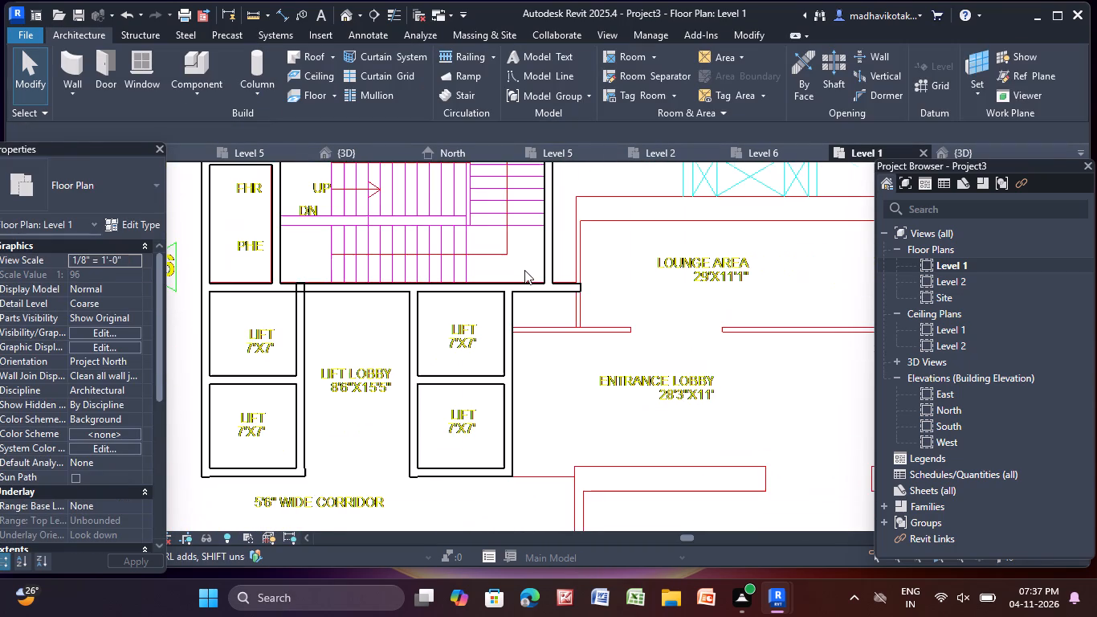
pyautogui.scroll(-2, 524, 270)
pyautogui.moveTo(524, 270); pyautogui.dragTo(560, 443, button='middle')
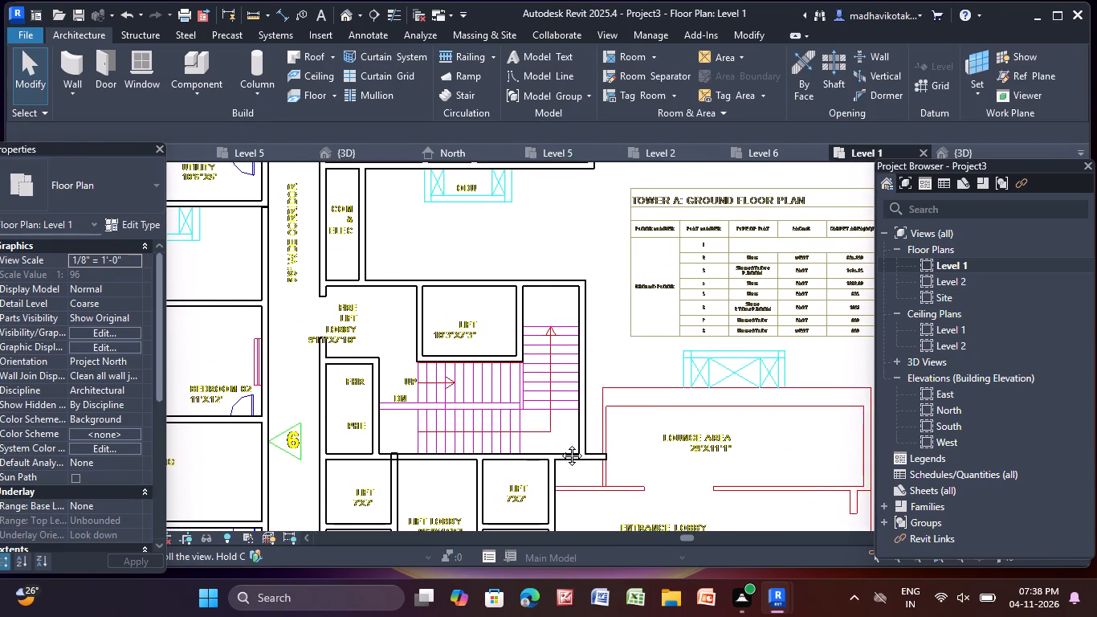
pyautogui.moveTo(560, 443); pyautogui.dragTo(550, 257, button='middle')
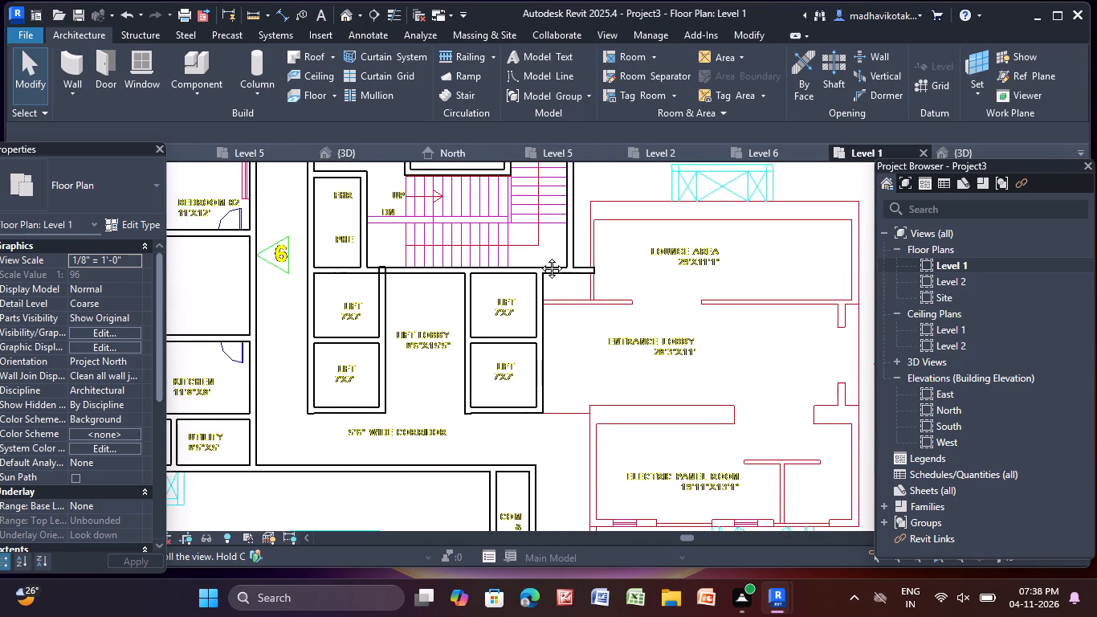
pyautogui.scroll(7, 406, 247)
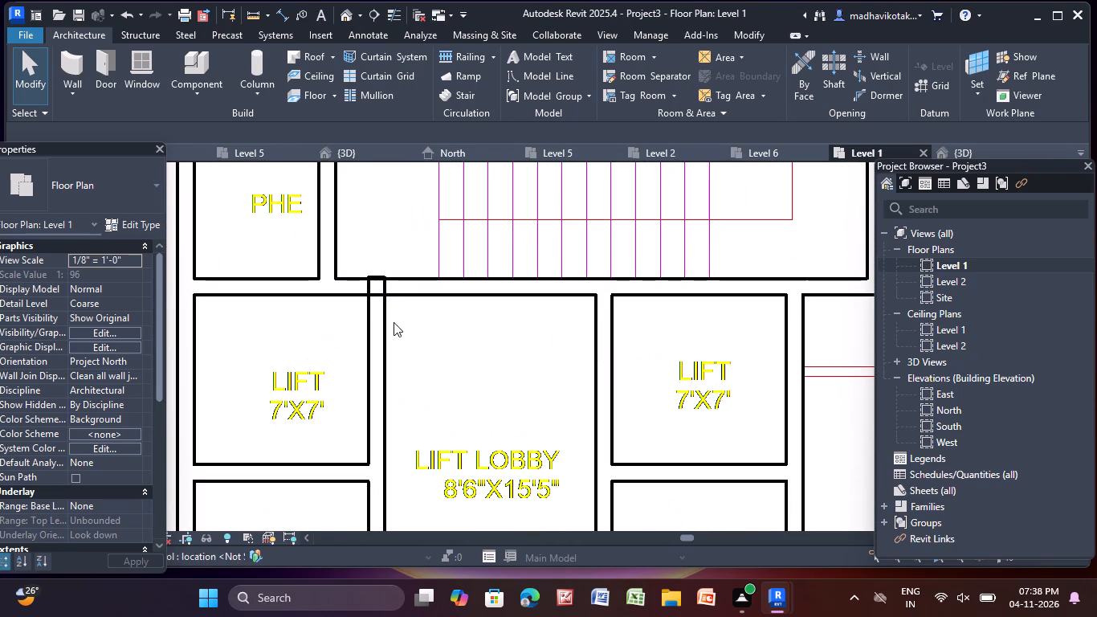
pyautogui.click(387, 317)
pyautogui.scroll(10, 385, 305)
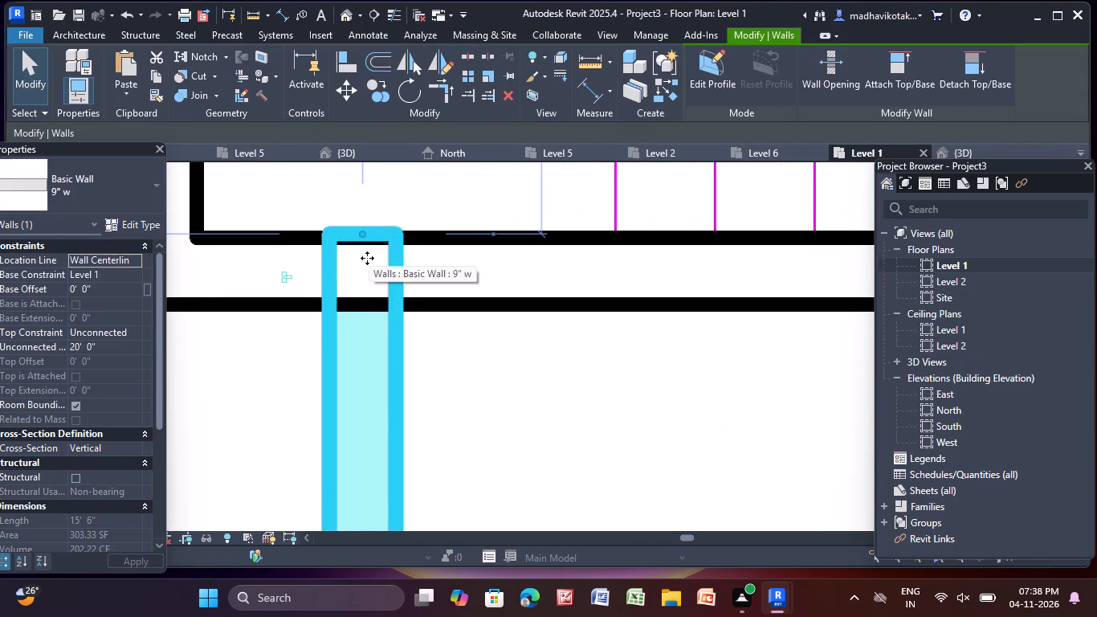
pyautogui.moveTo(361, 230); pyautogui.dragTo(367, 288)
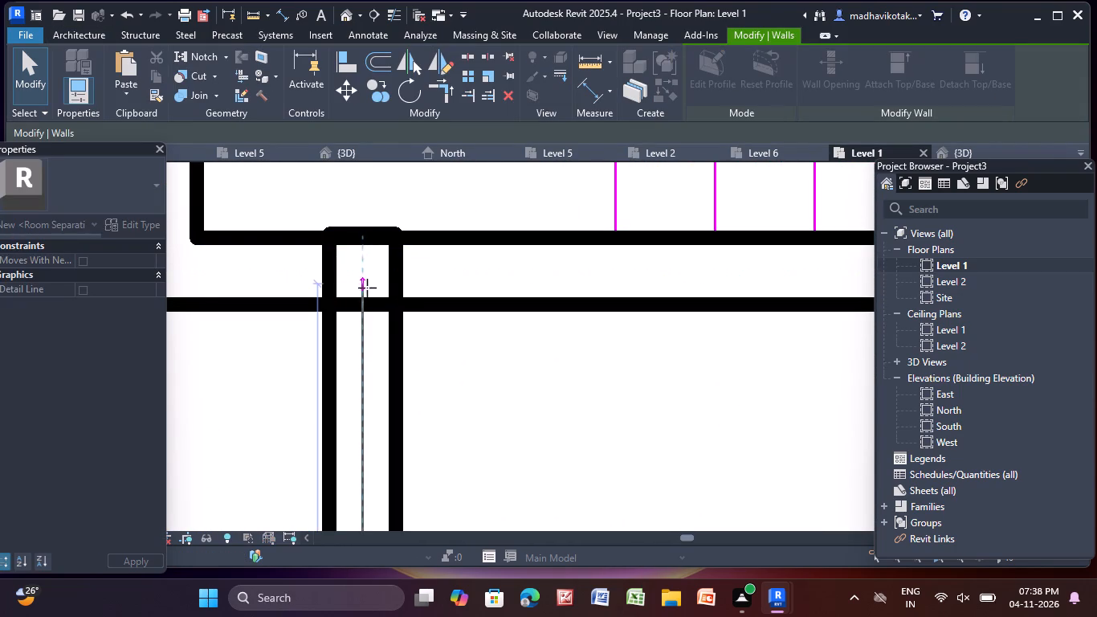
pyautogui.moveTo(367, 288); pyautogui.dragTo(364, 300)
pyautogui.click(450, 393)
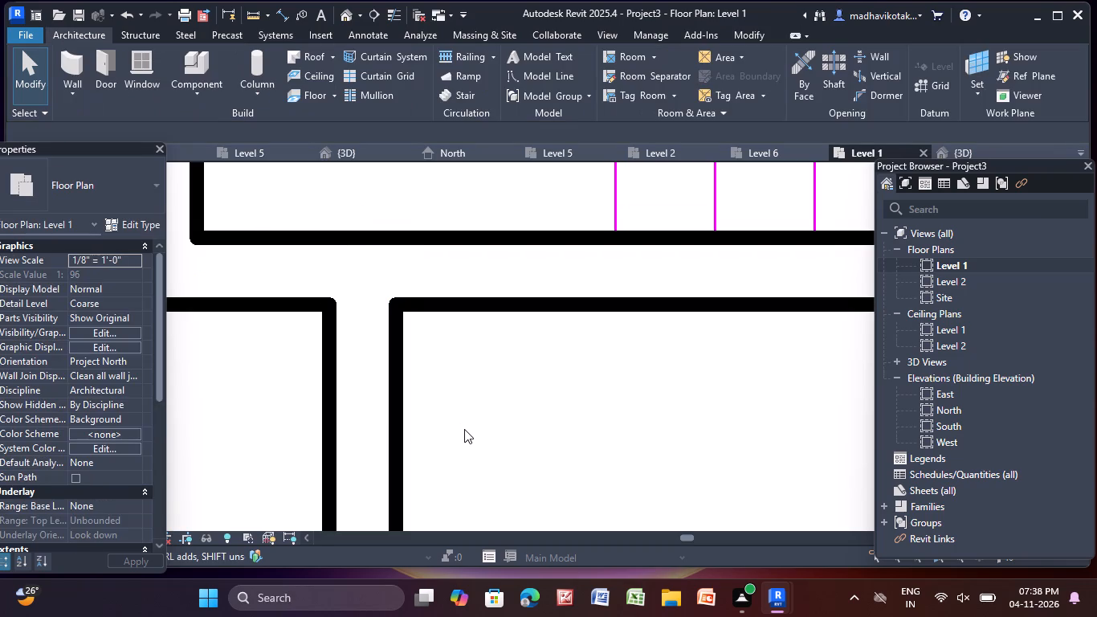
# Check the walls drawn over the plan from the lifts and stair core up to units 7 and 8.
pyautogui.scroll(-6, 489, 388)
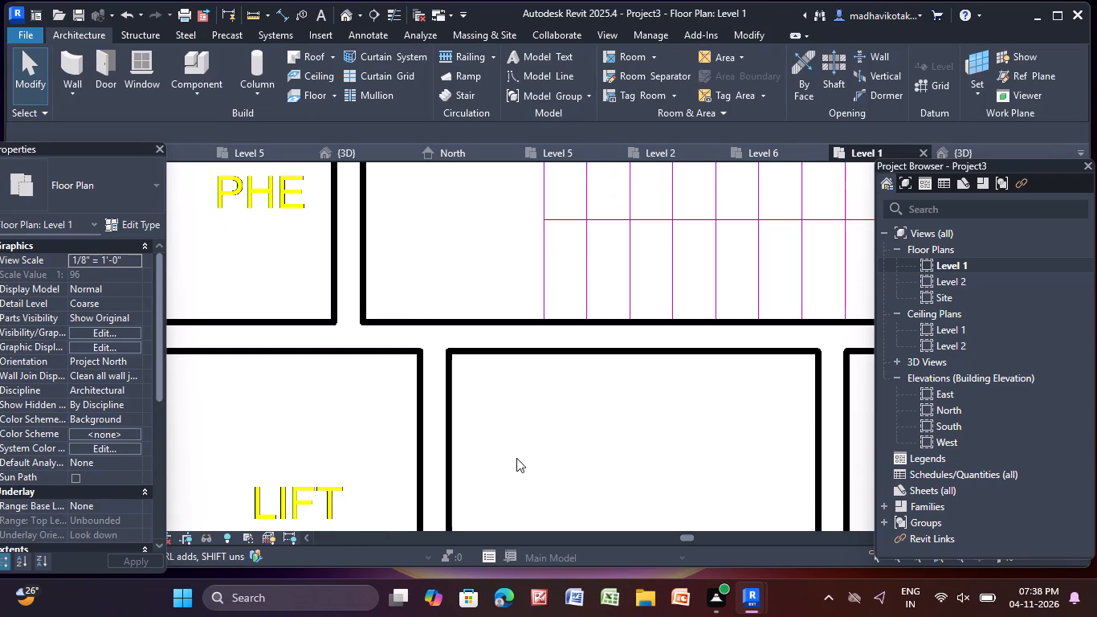
pyautogui.scroll(-2, 558, 412)
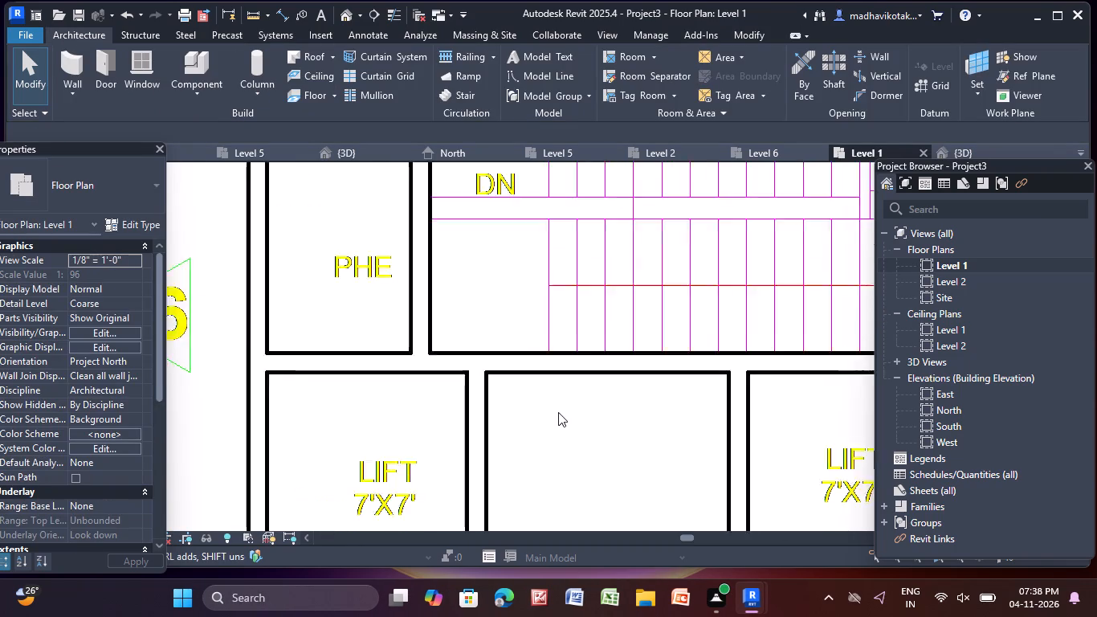
pyautogui.scroll(-8, 558, 412)
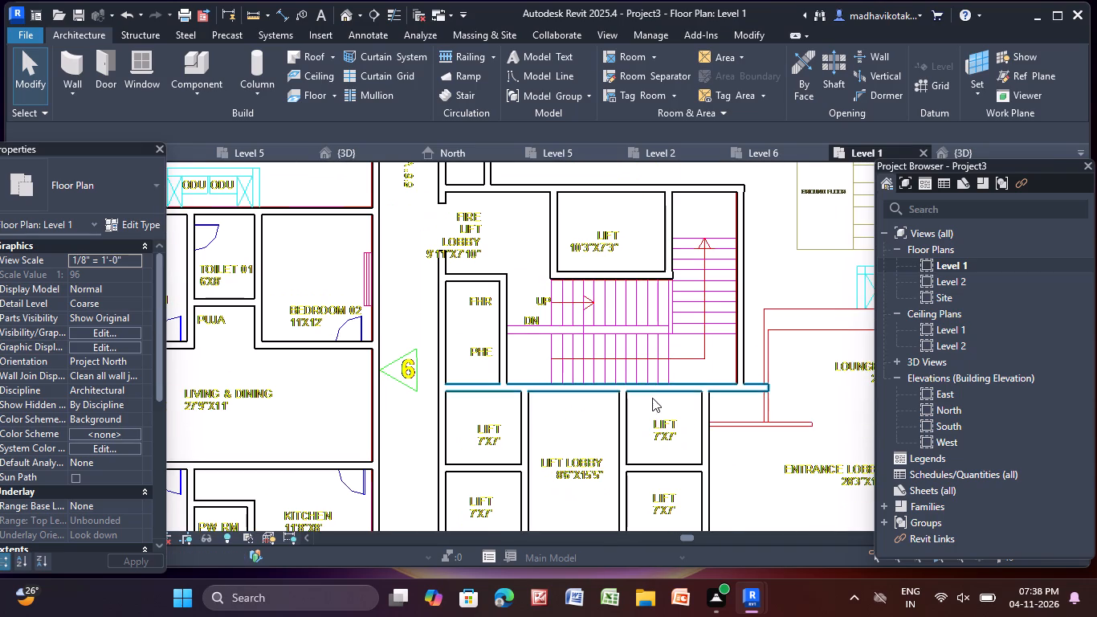
pyautogui.moveTo(585, 330); pyautogui.dragTo(549, 395, button='middle')
pyautogui.scroll(-3, 553, 396)
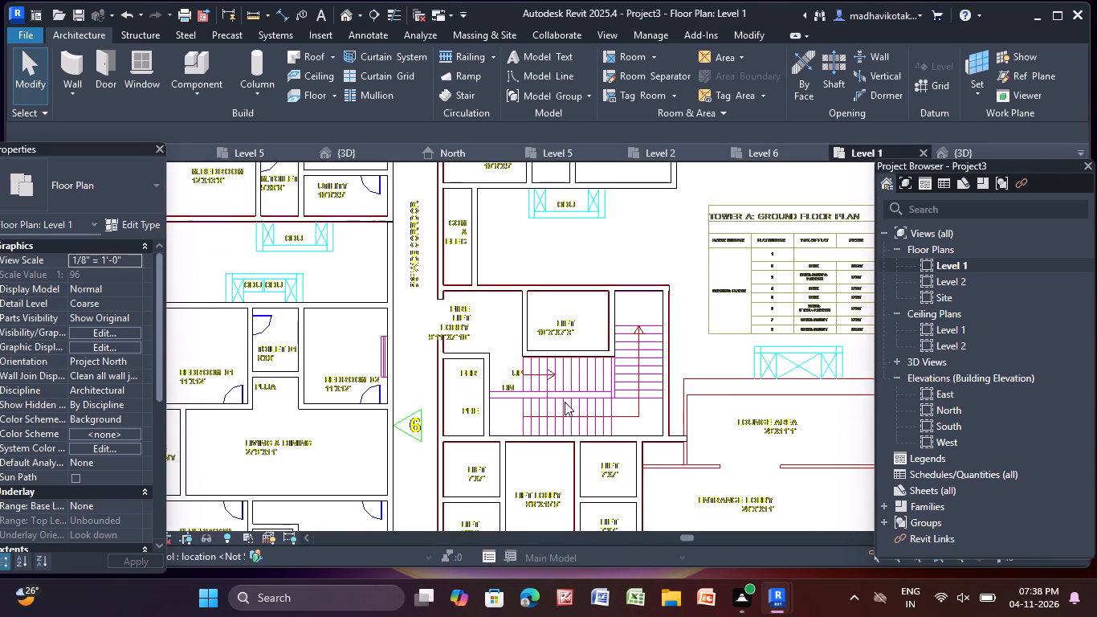
pyautogui.scroll(-2, 565, 402)
pyautogui.scroll(1, 581, 473)
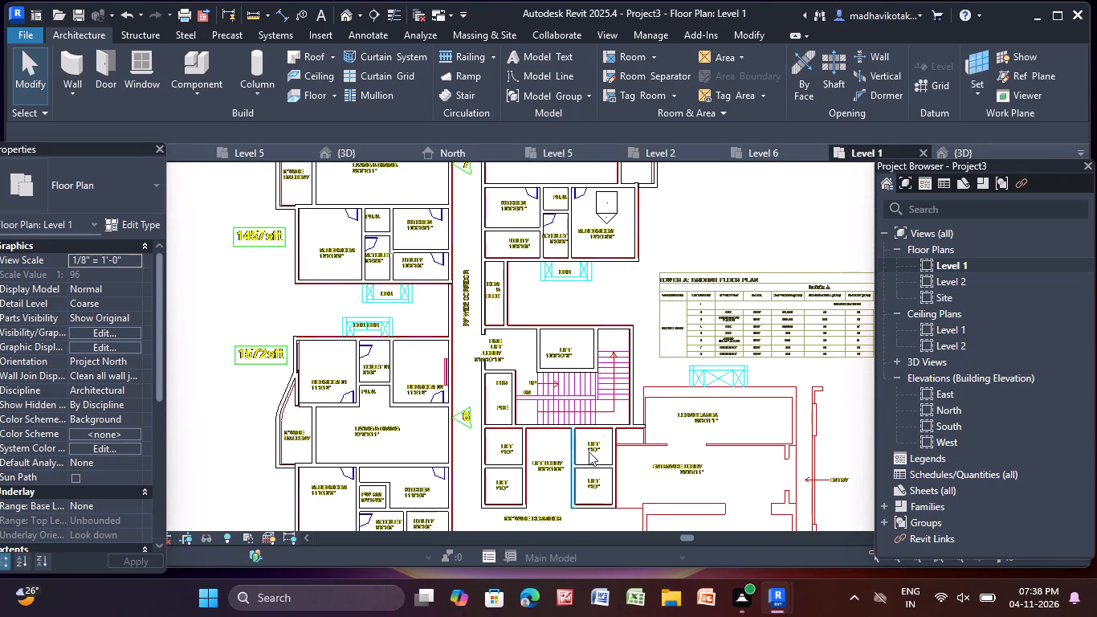
pyautogui.scroll(5, 589, 452)
pyautogui.scroll(-4, 651, 389)
pyautogui.moveTo(650, 387); pyautogui.dragTo(628, 499, button='middle')
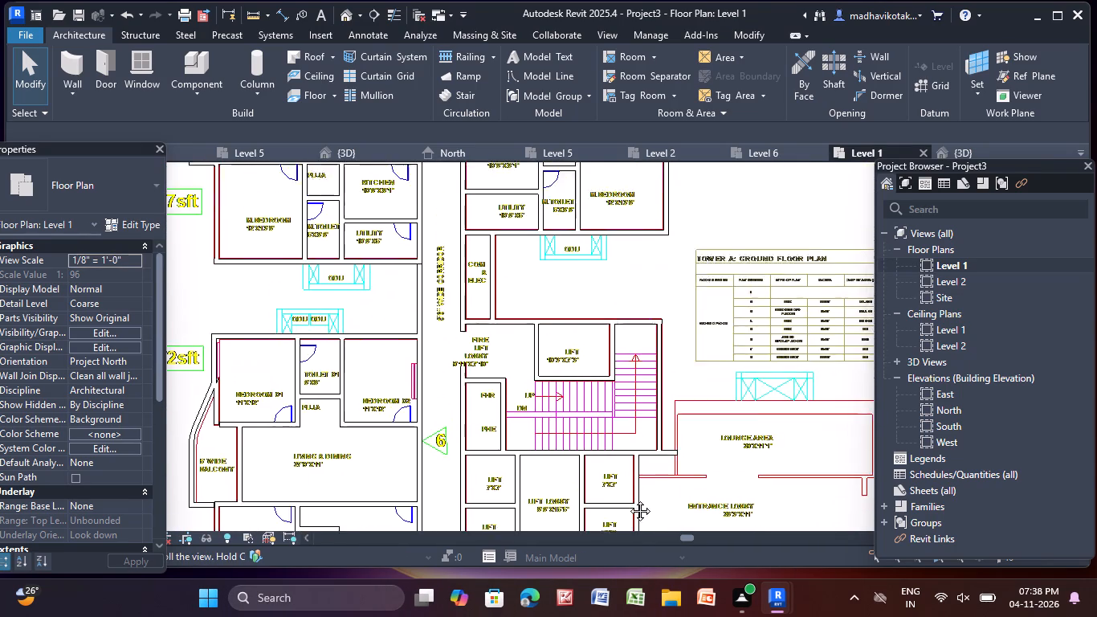
pyautogui.moveTo(628, 499); pyautogui.dragTo(561, 616, button='middle')
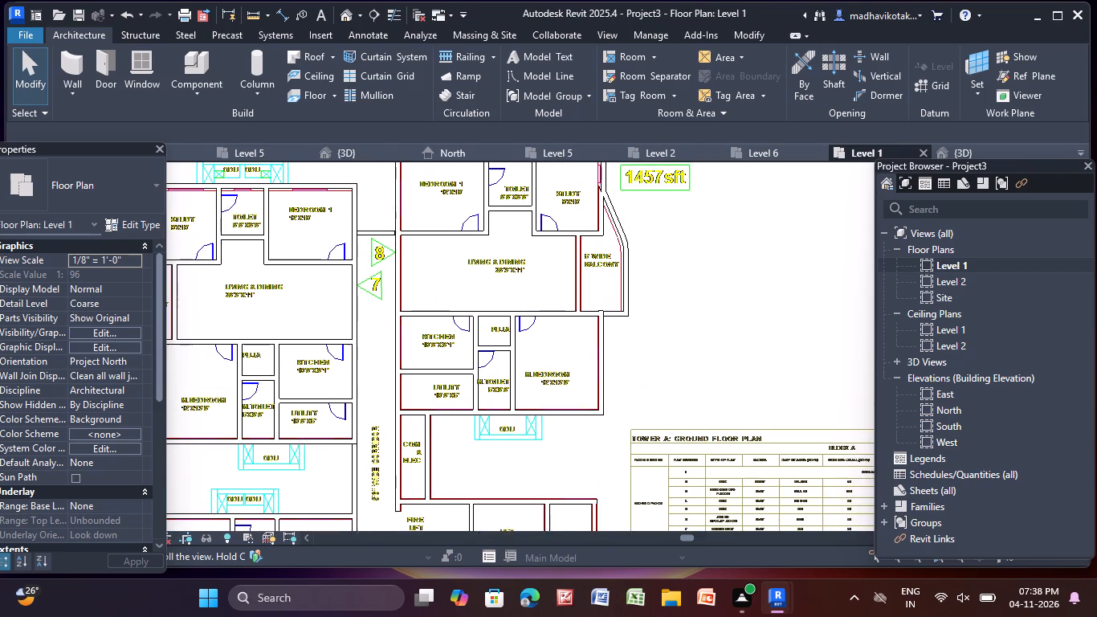
# Delete the 9" w wall between the 5'6" wide corridor and the 7'X7' lift on the entrance lobby side.
pyautogui.moveTo(561, 616); pyautogui.dragTo(576, 229, button='middle')
pyautogui.scroll(4, 569, 239)
pyautogui.scroll(4, 491, 444)
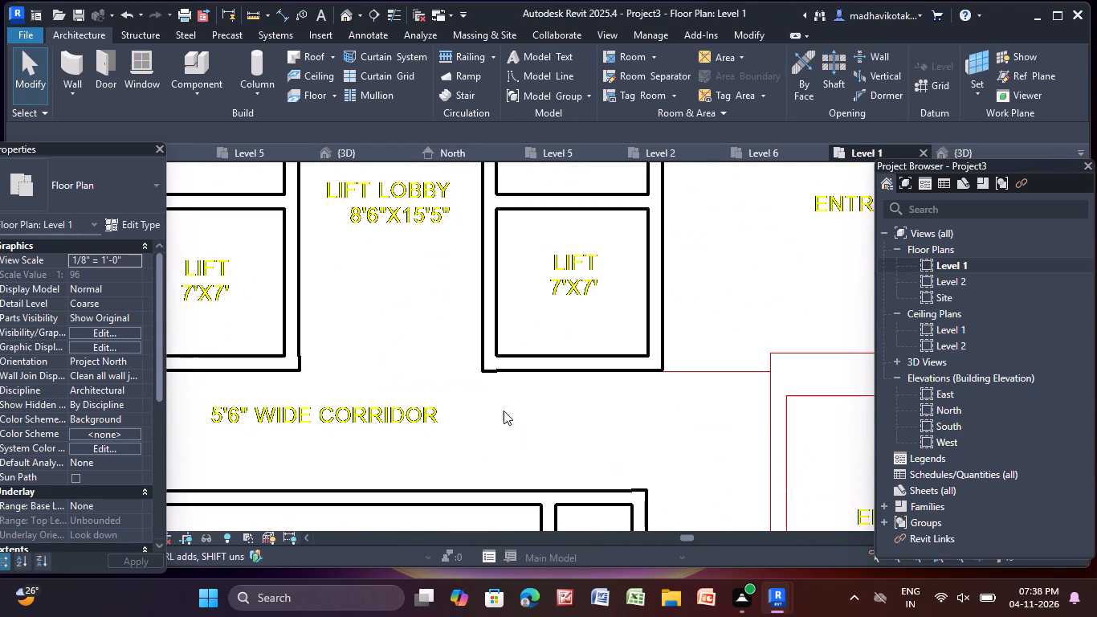
pyautogui.click(531, 372)
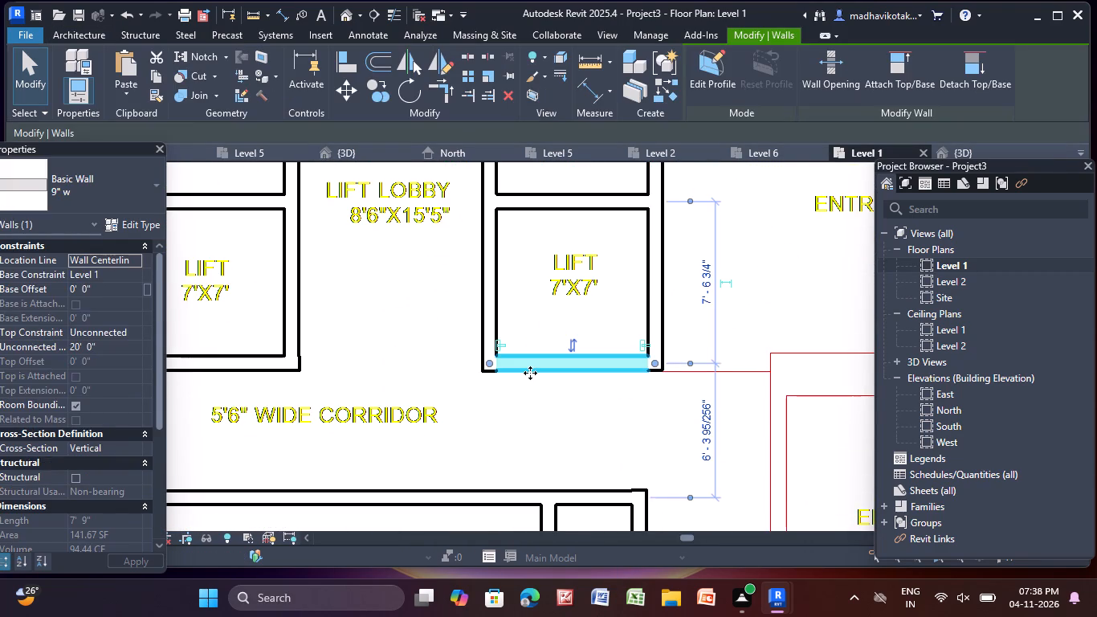
pyautogui.press('Delete')
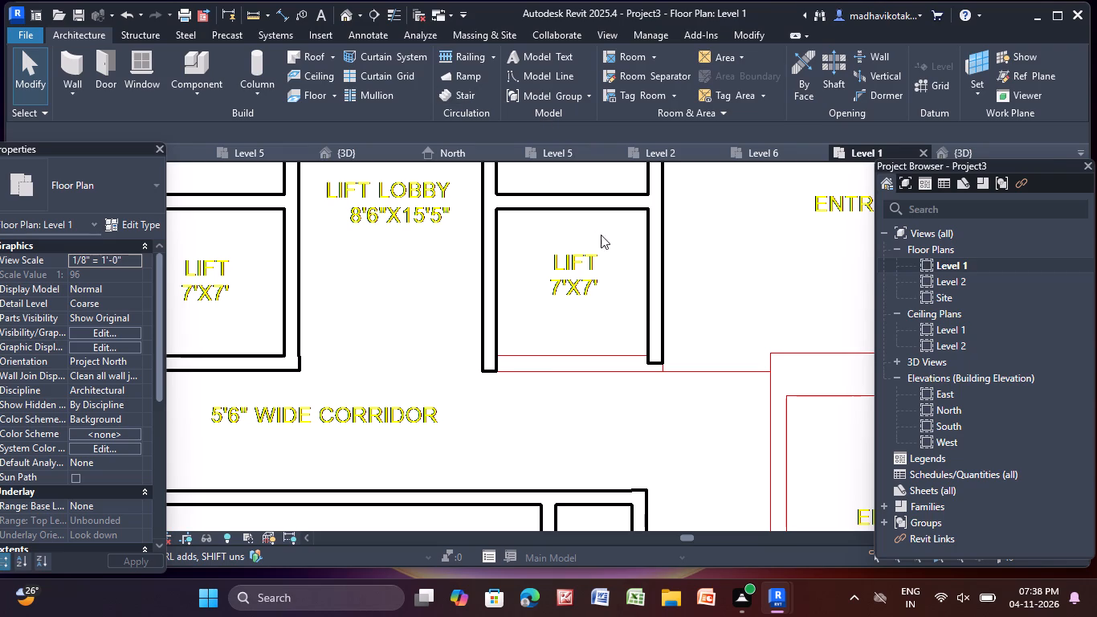
# Extend that lift's entrance-lobby-side wall to the plan's outer wall line along the 5'6" wide corridor.
pyautogui.click(650, 362)
pyautogui.scroll(4, 651, 361)
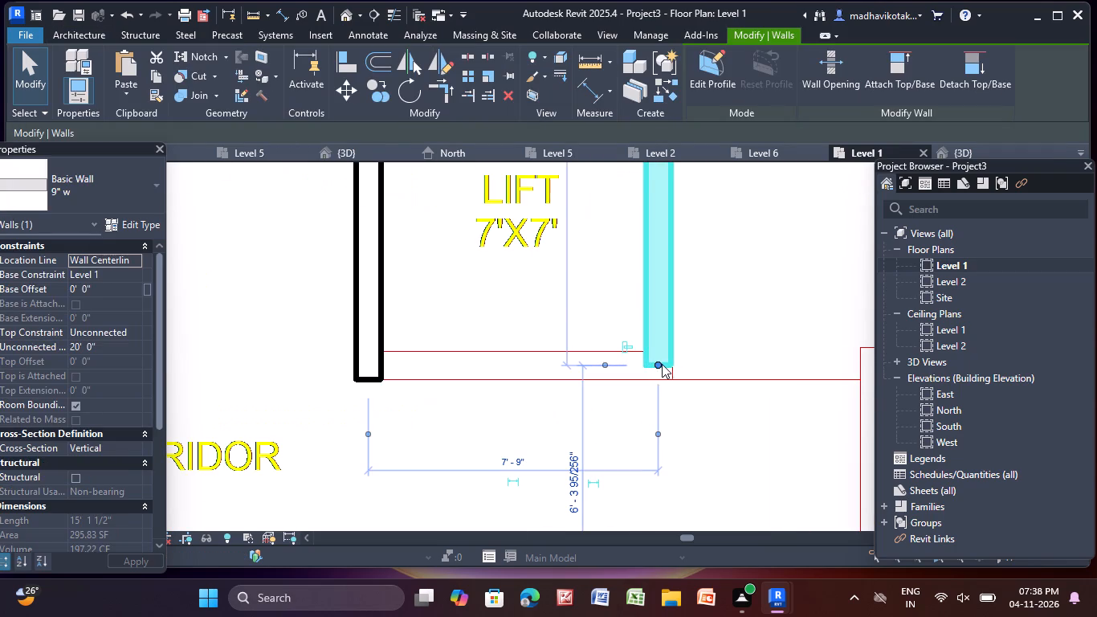
pyautogui.moveTo(658, 366); pyautogui.dragTo(659, 381)
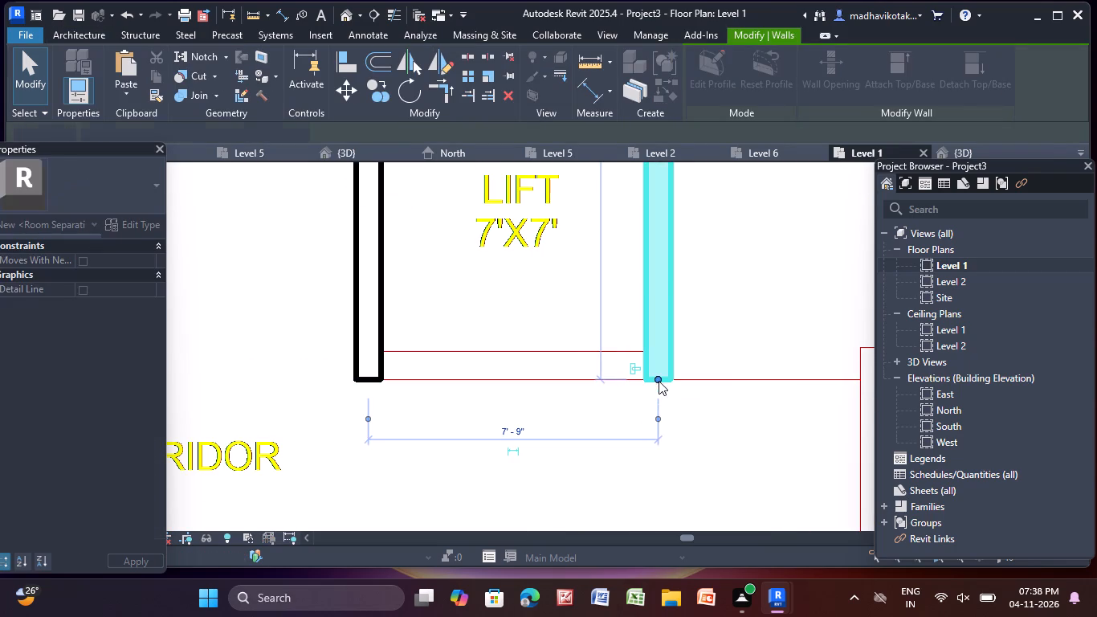
pyautogui.press('Escape')
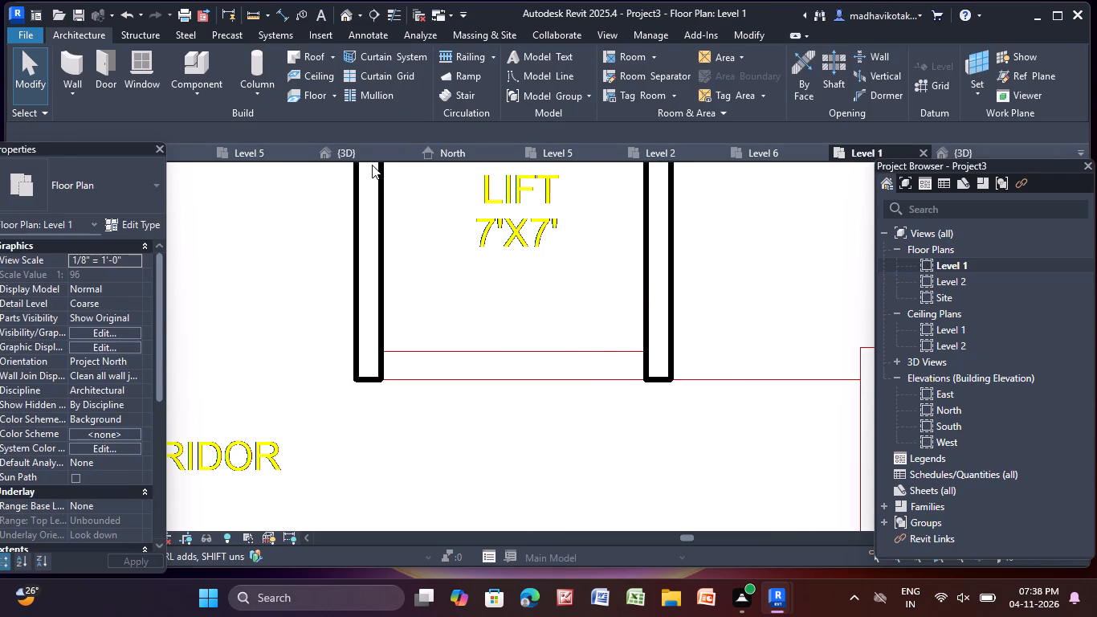
# Draw a 4.5" p wall between that 7'X7' lift's two side walls, closing its side facing the 5'6" wide corridor.
pyautogui.click(65, 64)
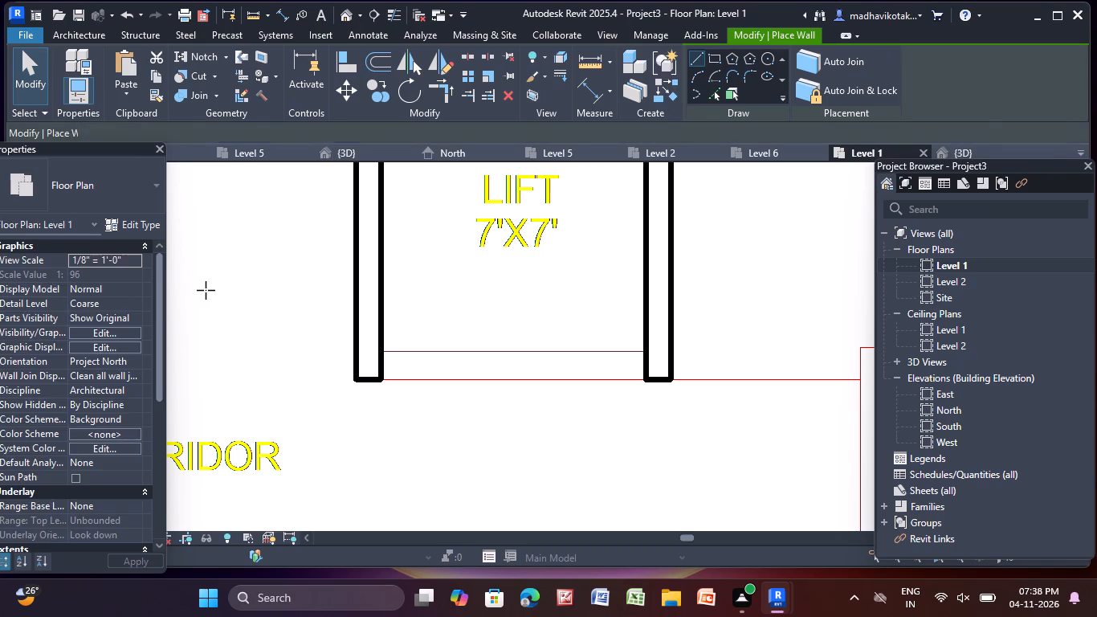
pyautogui.click(378, 369)
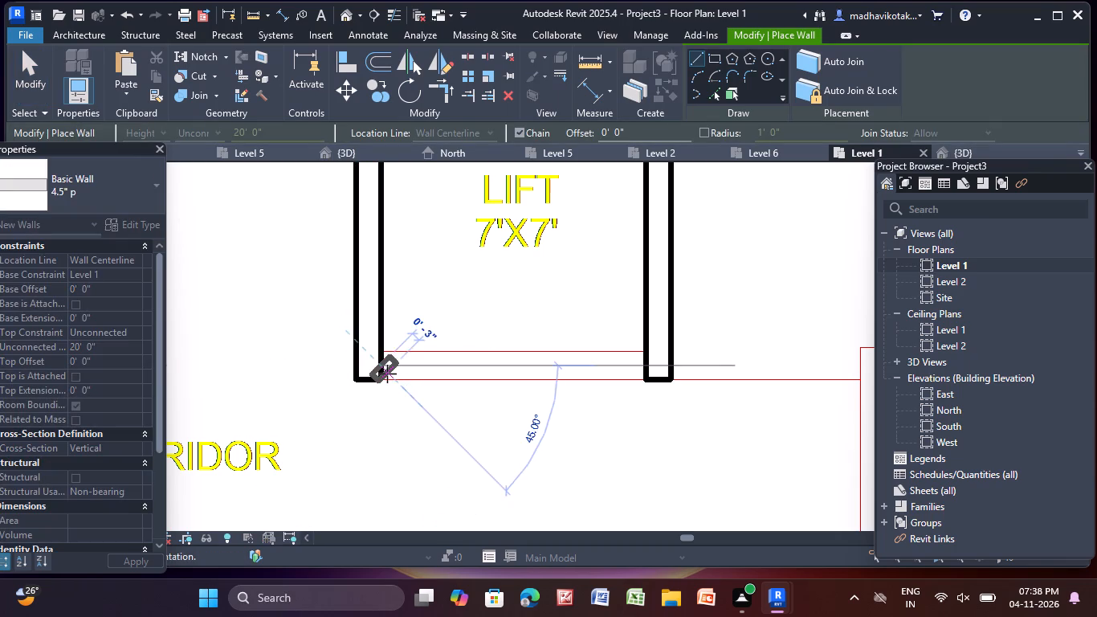
pyautogui.click(648, 362)
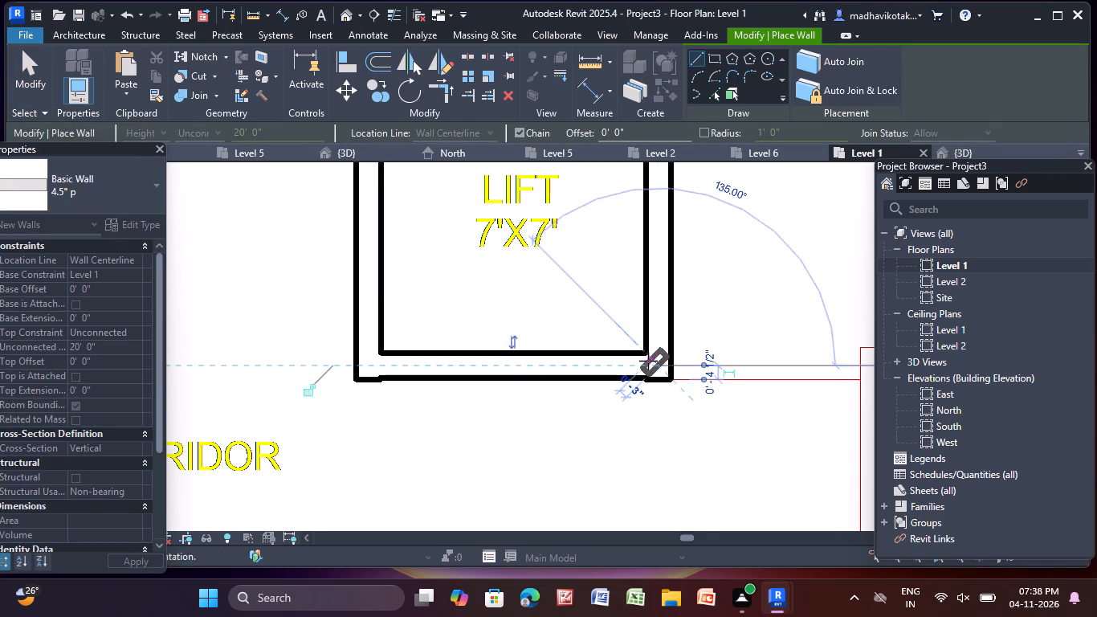
pyautogui.press('Escape')
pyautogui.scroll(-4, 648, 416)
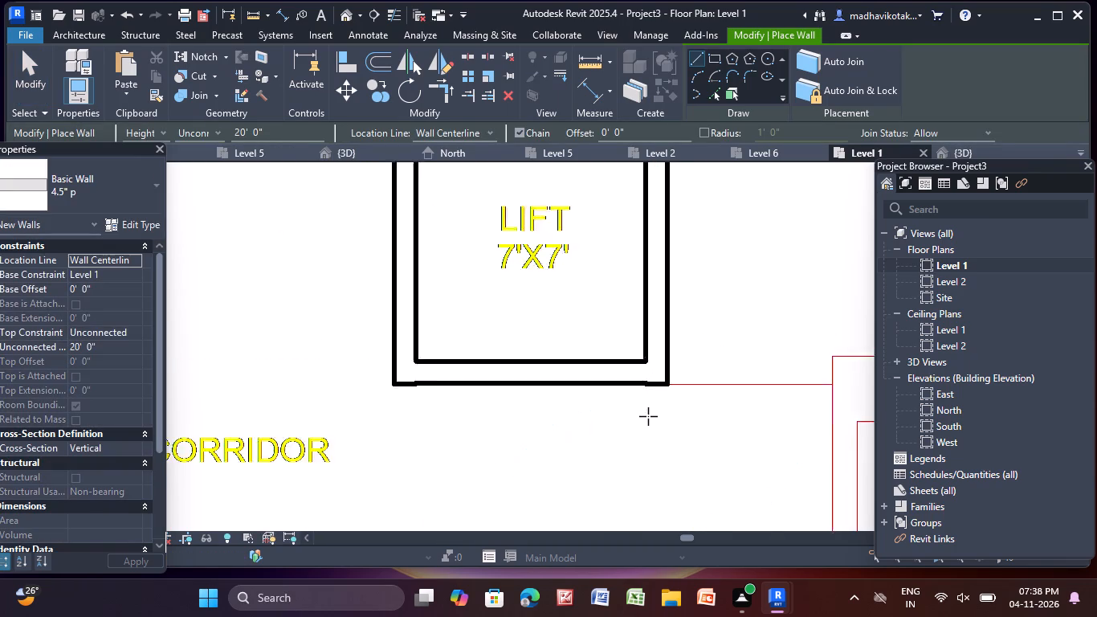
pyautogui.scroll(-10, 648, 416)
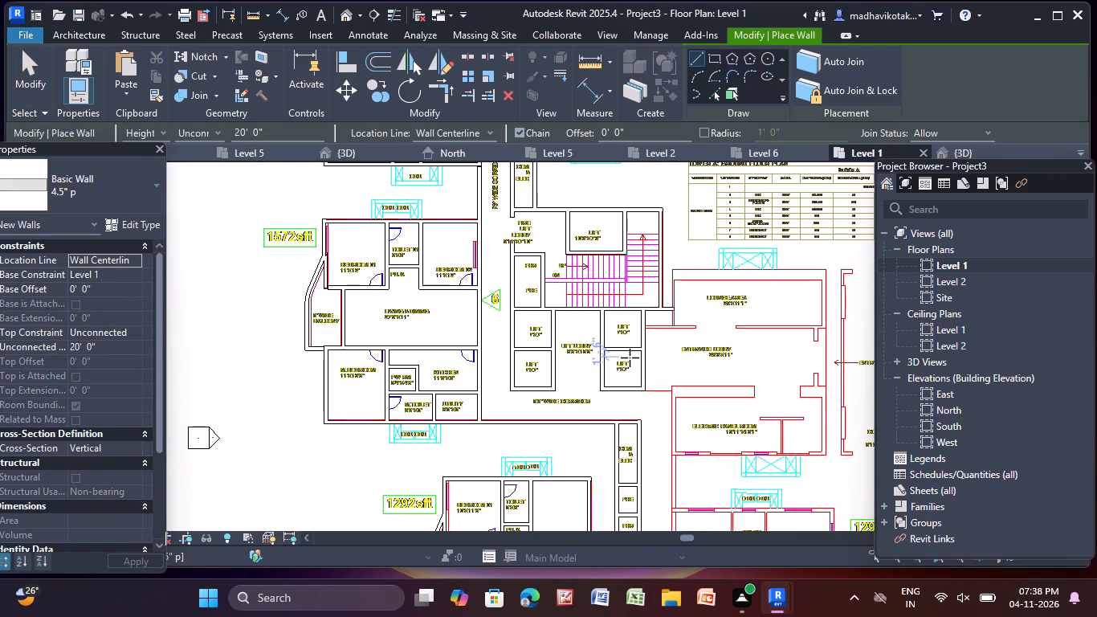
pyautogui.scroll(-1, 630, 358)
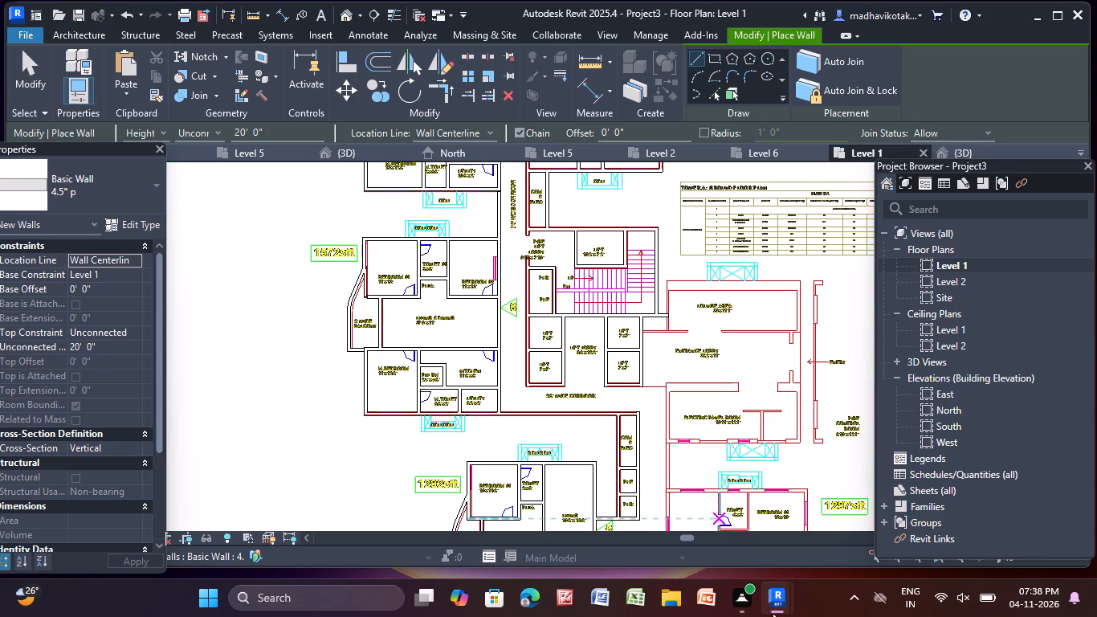
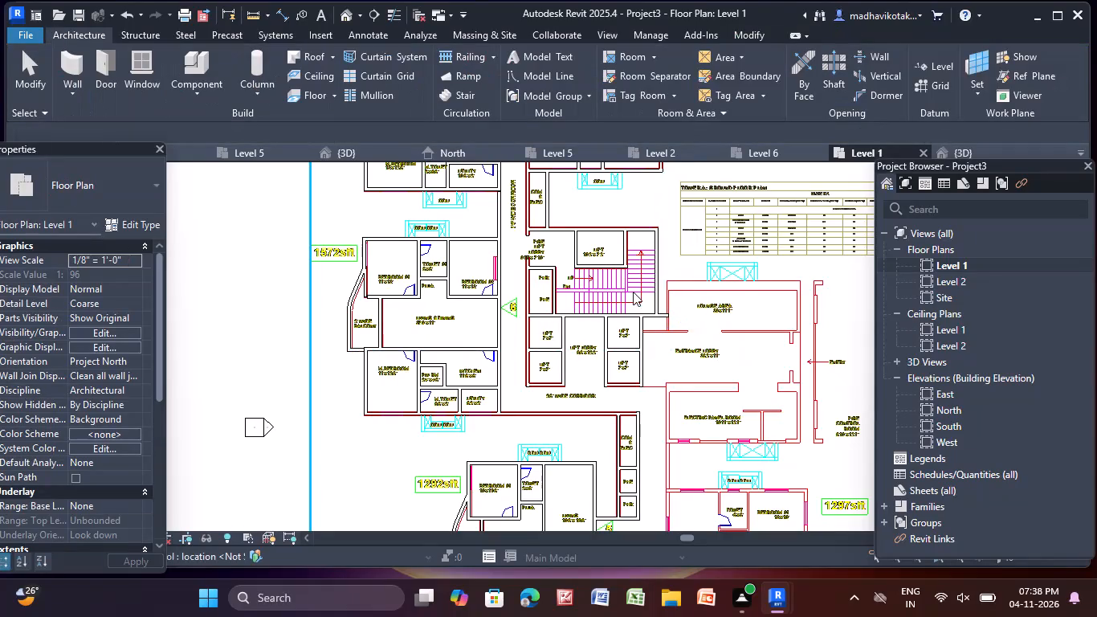
# Draw a 4.5" p wall about 9' 8" long from the upper lift's outer wall, along the line between lounge area and entrance lobby.
pyautogui.scroll(4, 646, 360)
pyautogui.click(63, 67)
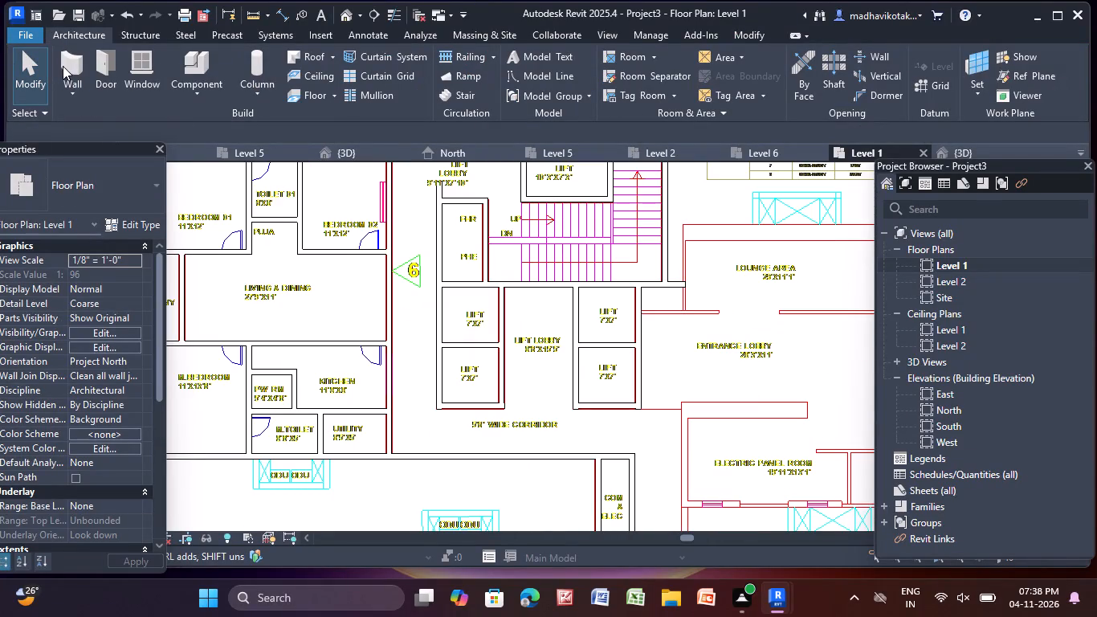
pyautogui.scroll(3, 619, 286)
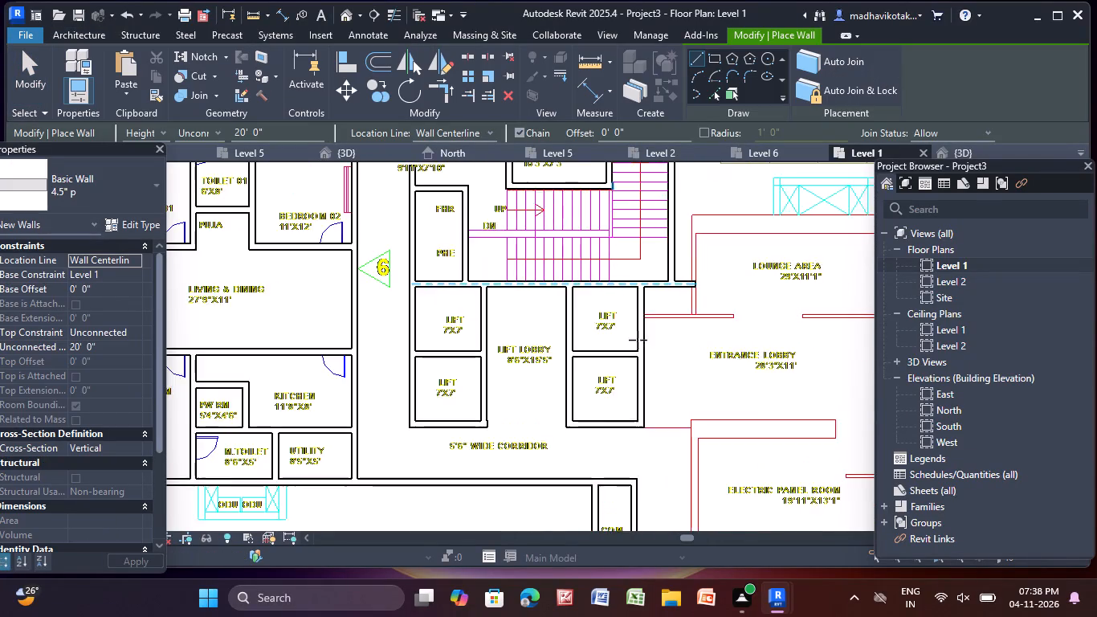
pyautogui.scroll(3, 674, 337)
pyautogui.moveTo(672, 337); pyautogui.dragTo(444, 378, button='middle')
pyautogui.scroll(4, 444, 376)
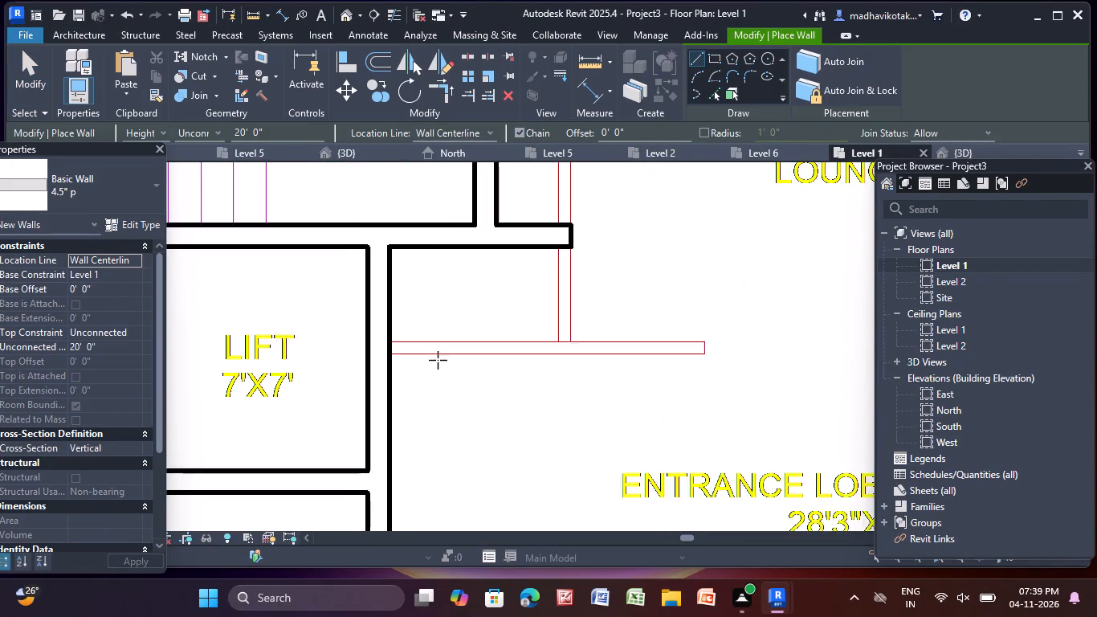
pyautogui.scroll(4, 438, 360)
pyautogui.click(383, 337)
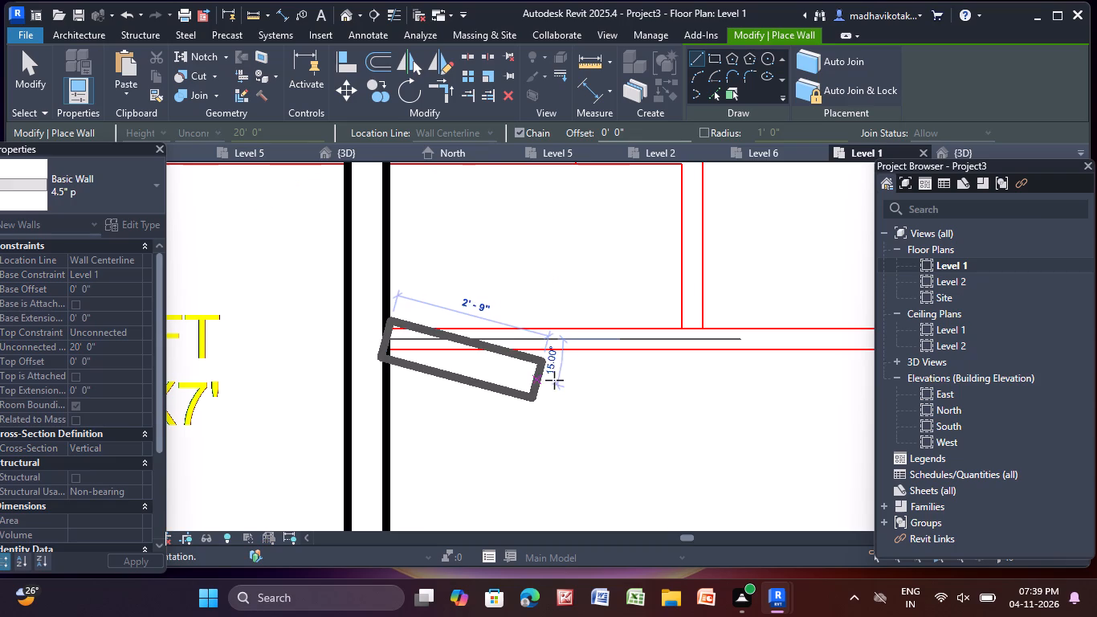
pyautogui.scroll(-3, 650, 337)
pyautogui.moveTo(650, 337); pyautogui.dragTo(417, 374, button='middle')
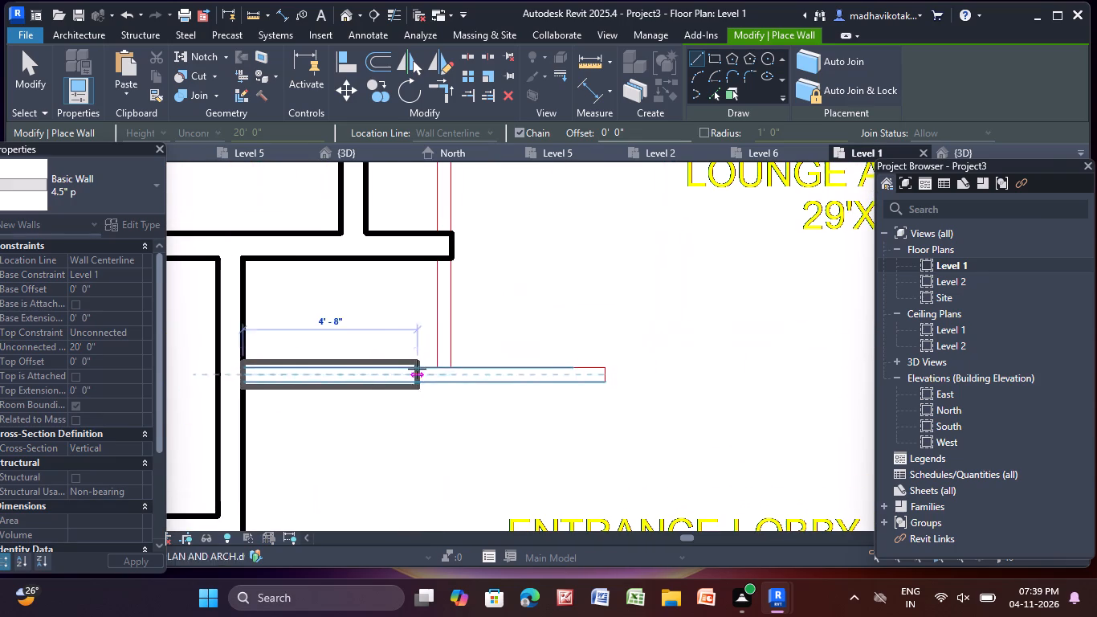
pyautogui.click(606, 375)
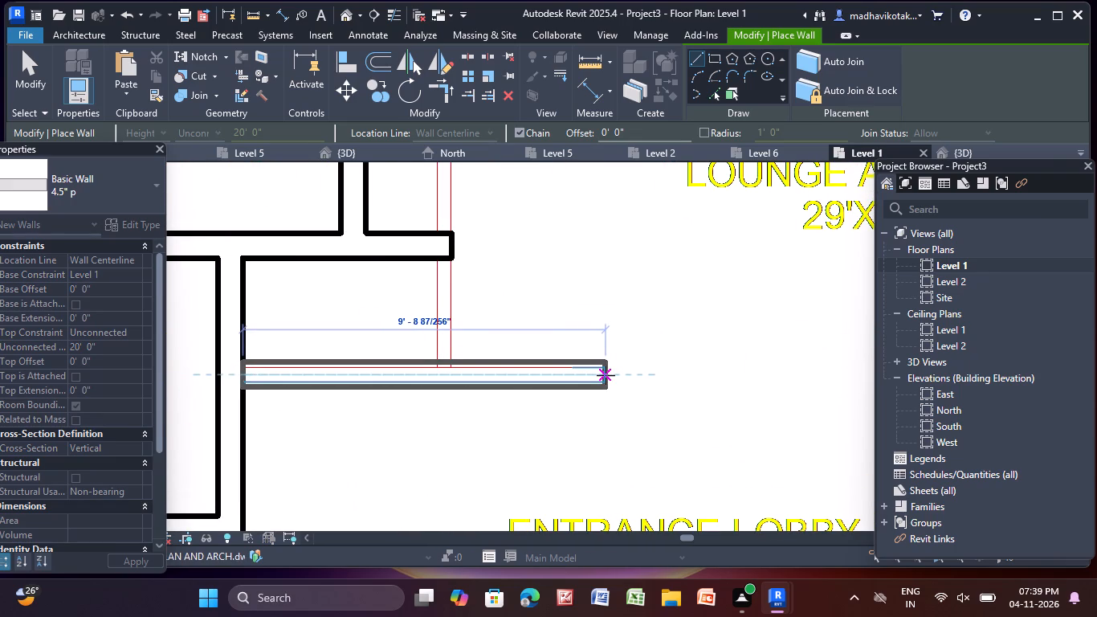
pyautogui.press('Escape')
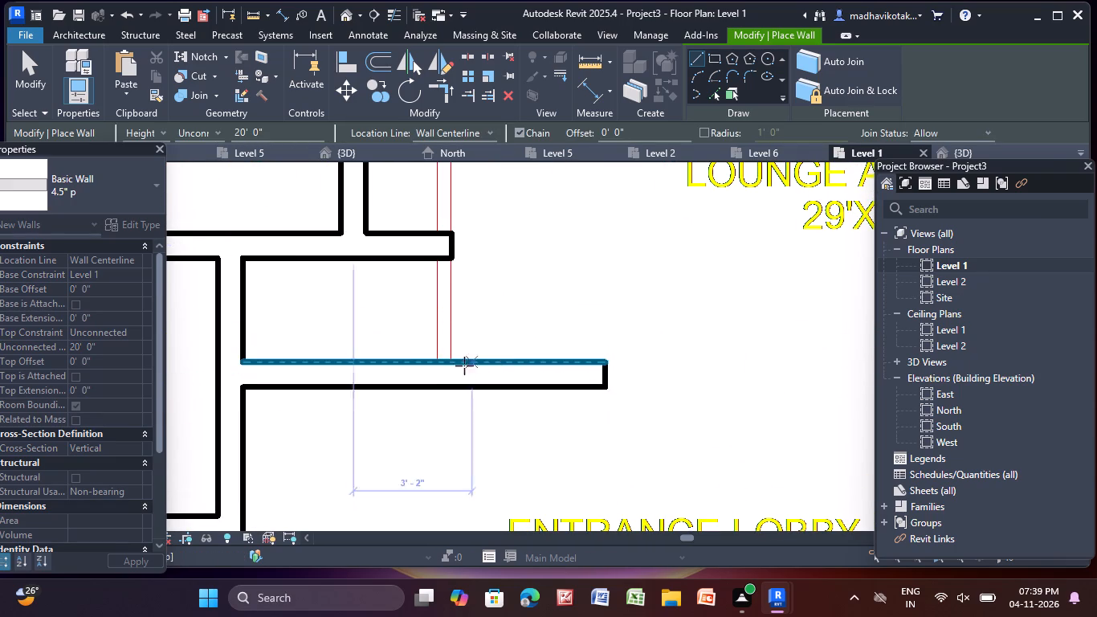
# Draw a perpendicular wall about 10' 11" long from that wall to the lounge area's outer corner, following the lounge's stair-side edge.
pyautogui.click(442, 358)
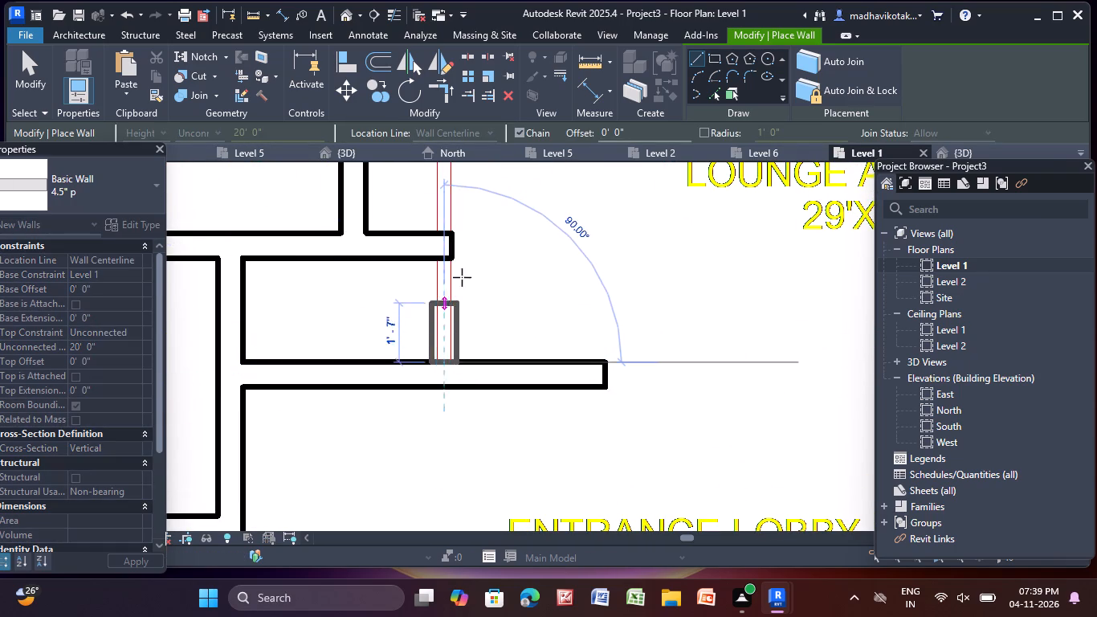
pyautogui.moveTo(447, 228); pyautogui.dragTo(470, 509, button='middle')
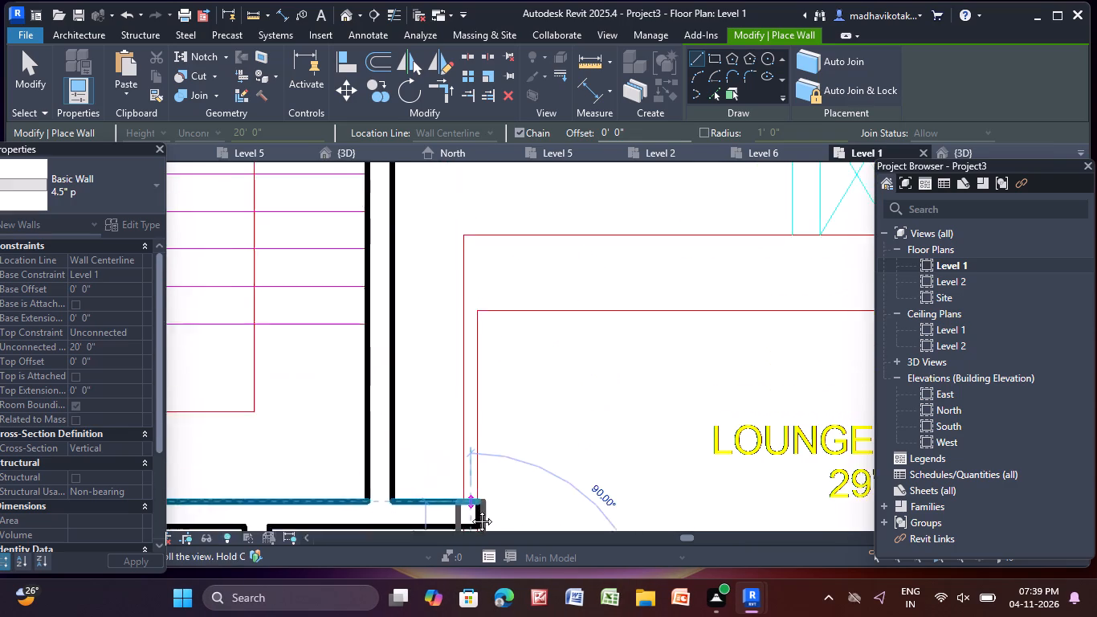
pyautogui.moveTo(470, 509); pyautogui.dragTo(469, 517, button='middle')
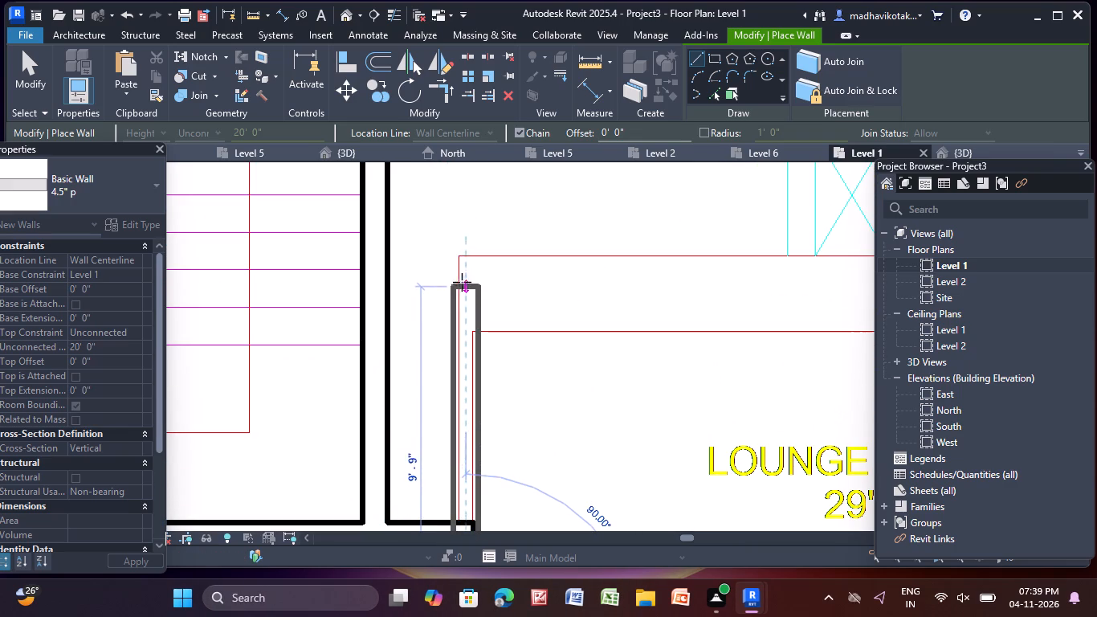
pyautogui.click(465, 255)
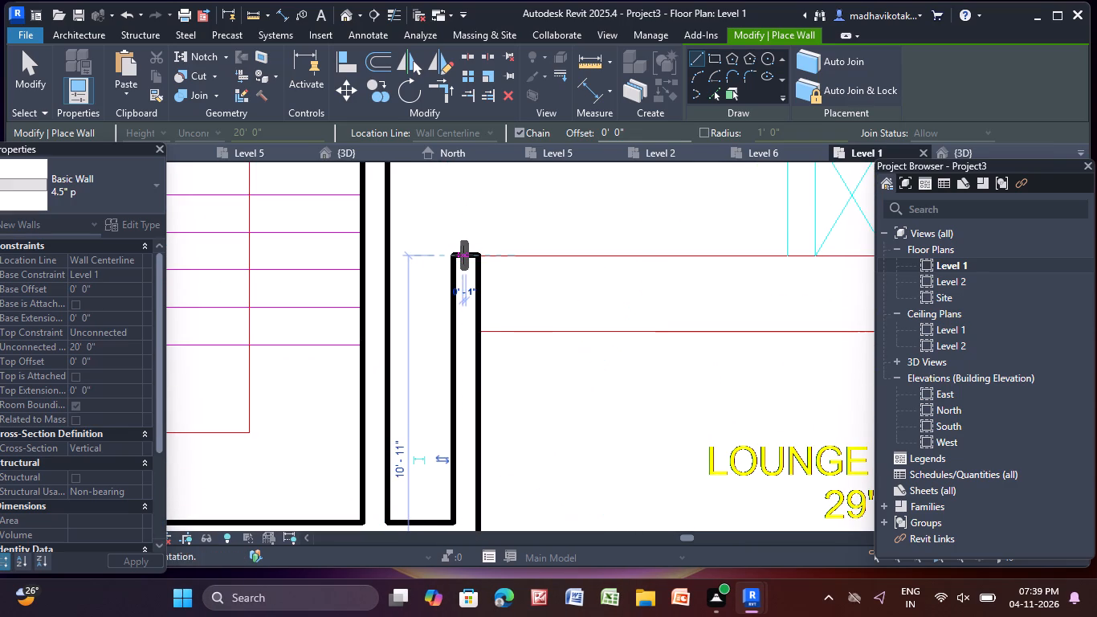
pyautogui.press('Escape')
# In the 1297 sft flat, draw a straight wall from the living/toilet junction on one outer wall to the M.Bedroom/M.Toilet junction on the opposite one.
pyautogui.scroll(-5, 463, 255)
pyautogui.scroll(-1, 532, 370)
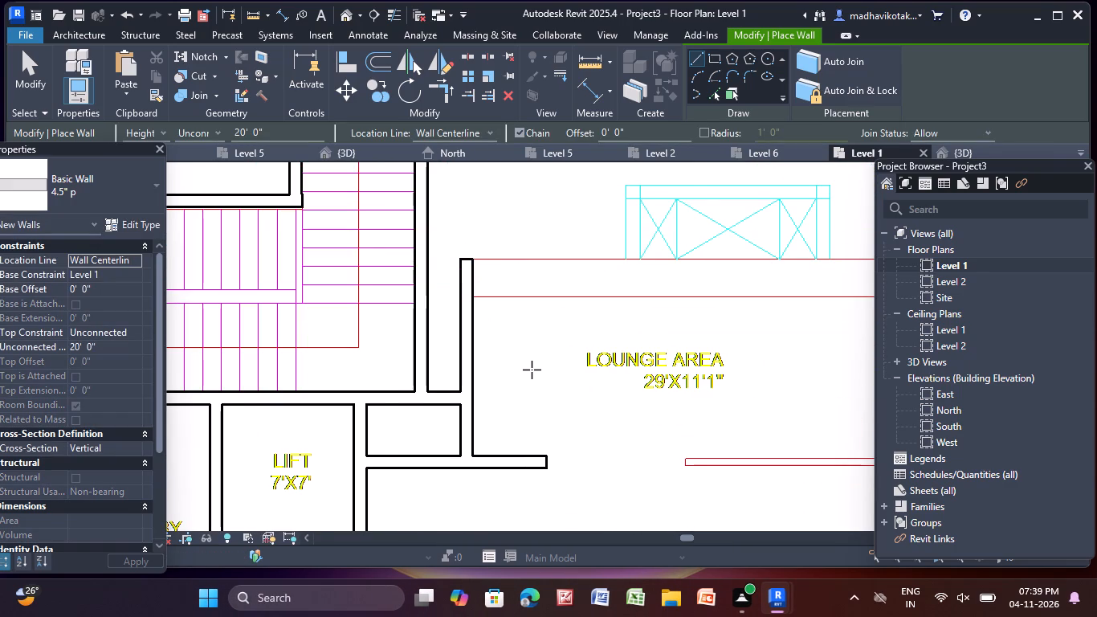
pyautogui.scroll(-3, 532, 370)
pyautogui.moveTo(532, 366); pyautogui.dragTo(428, 1, button='middle')
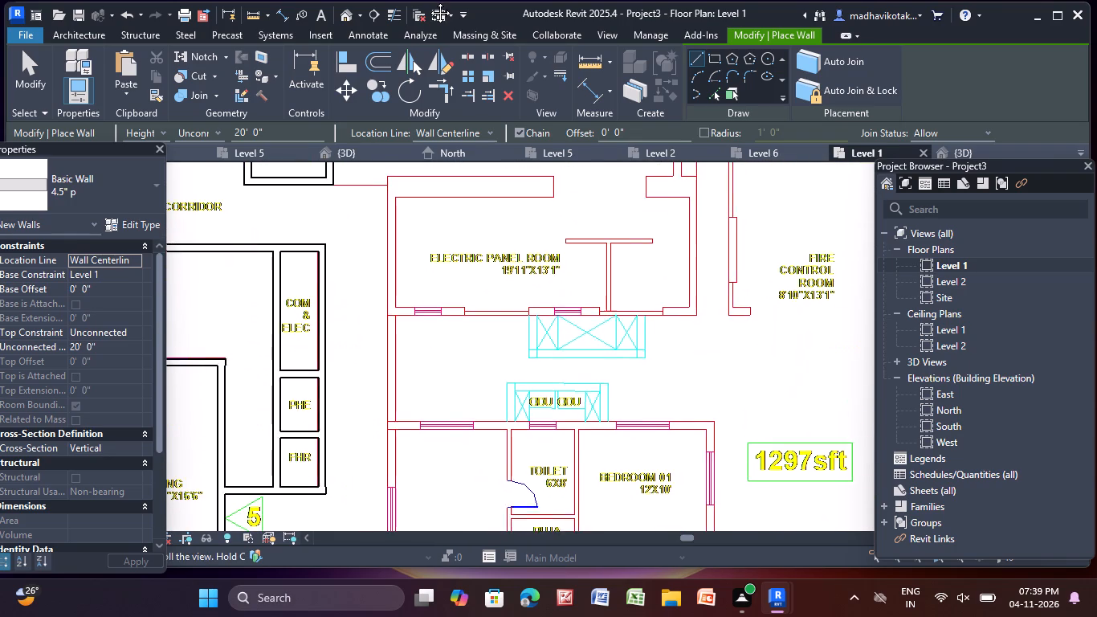
pyautogui.moveTo(428, 1); pyautogui.dragTo(430, 4, button='middle')
pyautogui.scroll(-3, 487, 284)
pyautogui.moveTo(486, 284); pyautogui.dragTo(543, 459, button='middle')
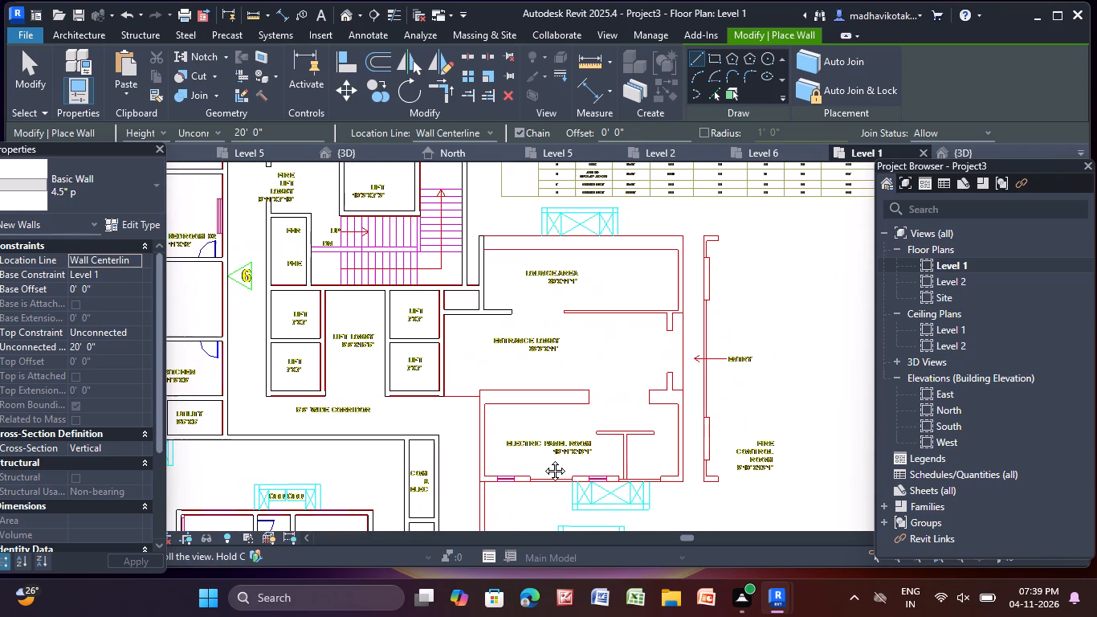
pyautogui.moveTo(543, 459); pyautogui.dragTo(508, 188, button='middle')
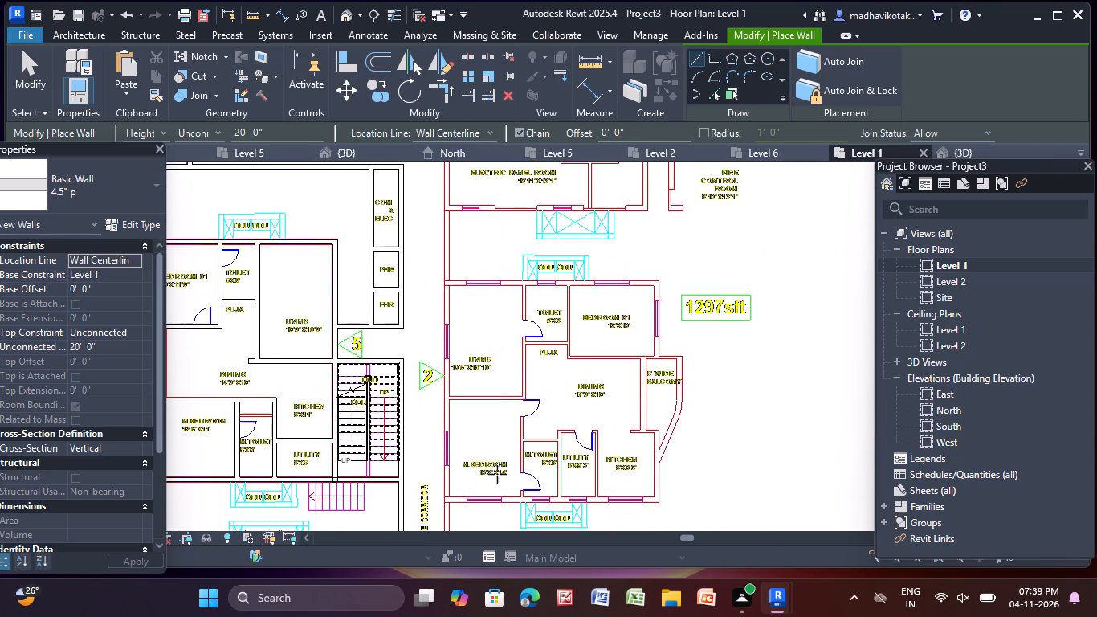
pyautogui.moveTo(497, 472); pyautogui.dragTo(482, 265, button='middle')
pyautogui.scroll(3, 429, 343)
pyautogui.scroll(-3, 430, 341)
pyautogui.moveTo(478, 238); pyautogui.dragTo(477, 243, button='middle')
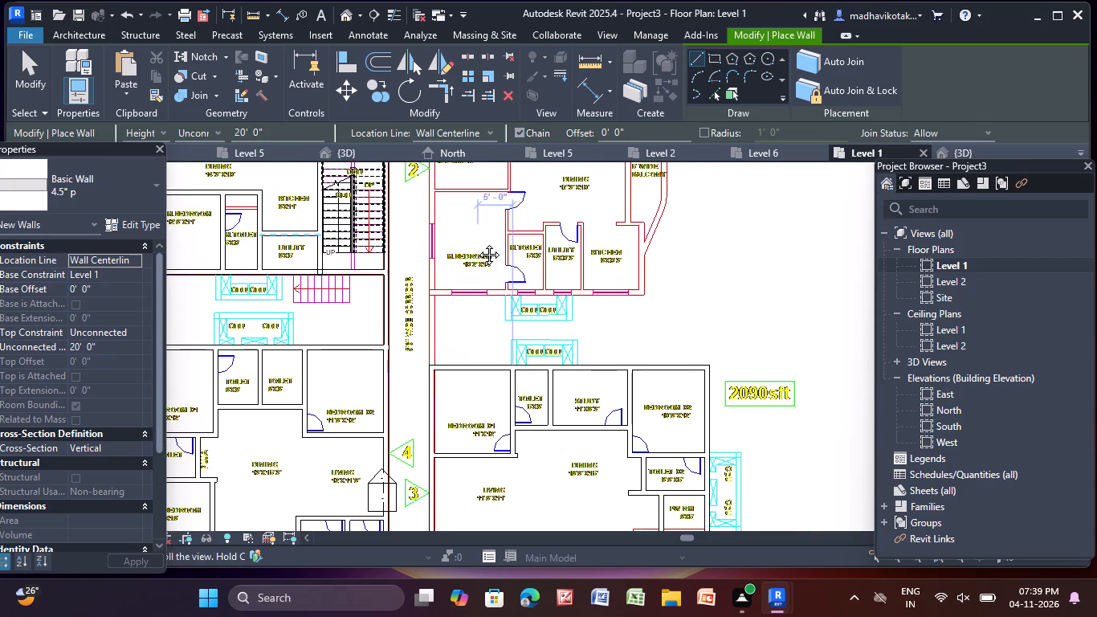
pyautogui.moveTo(477, 243); pyautogui.dragTo(464, 423, button='middle')
pyautogui.scroll(5, 470, 288)
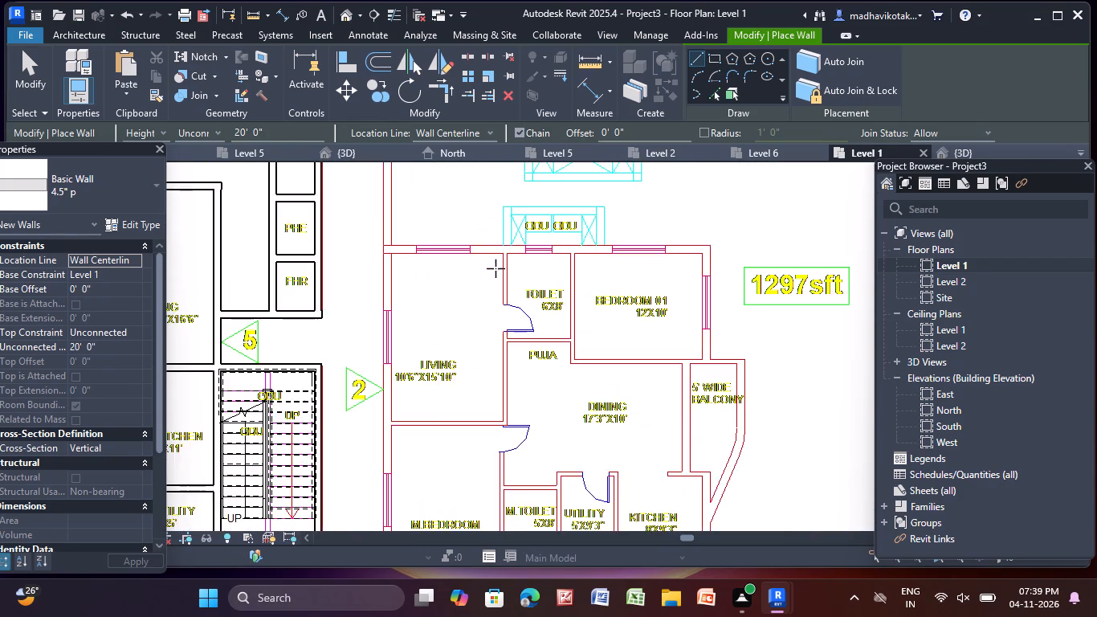
pyautogui.scroll(8, 502, 263)
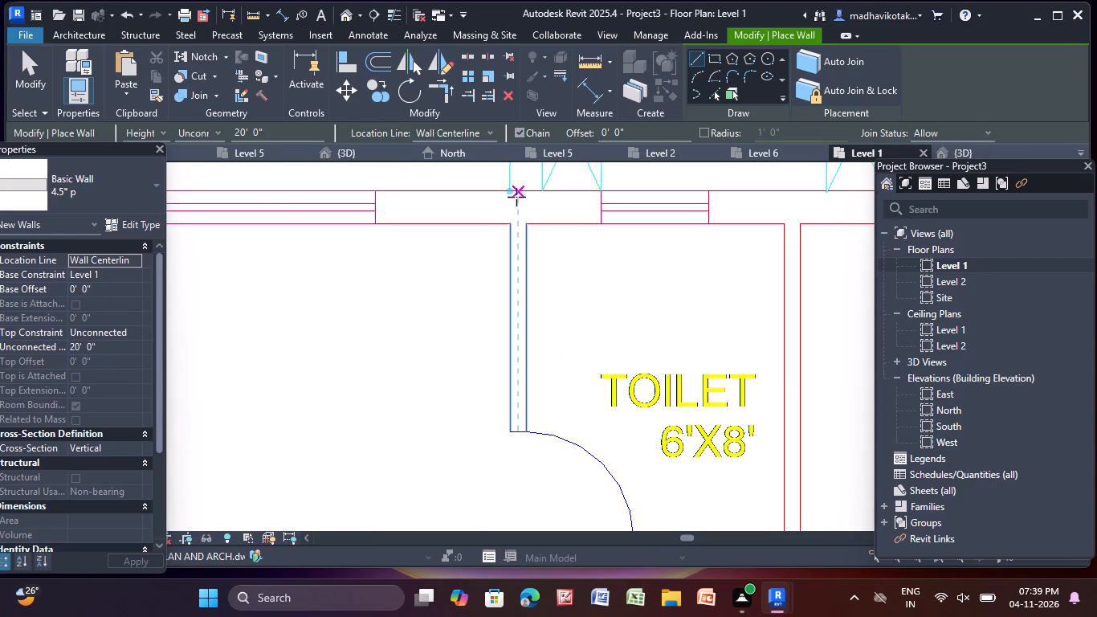
pyautogui.click(518, 194)
pyautogui.scroll(-1, 525, 495)
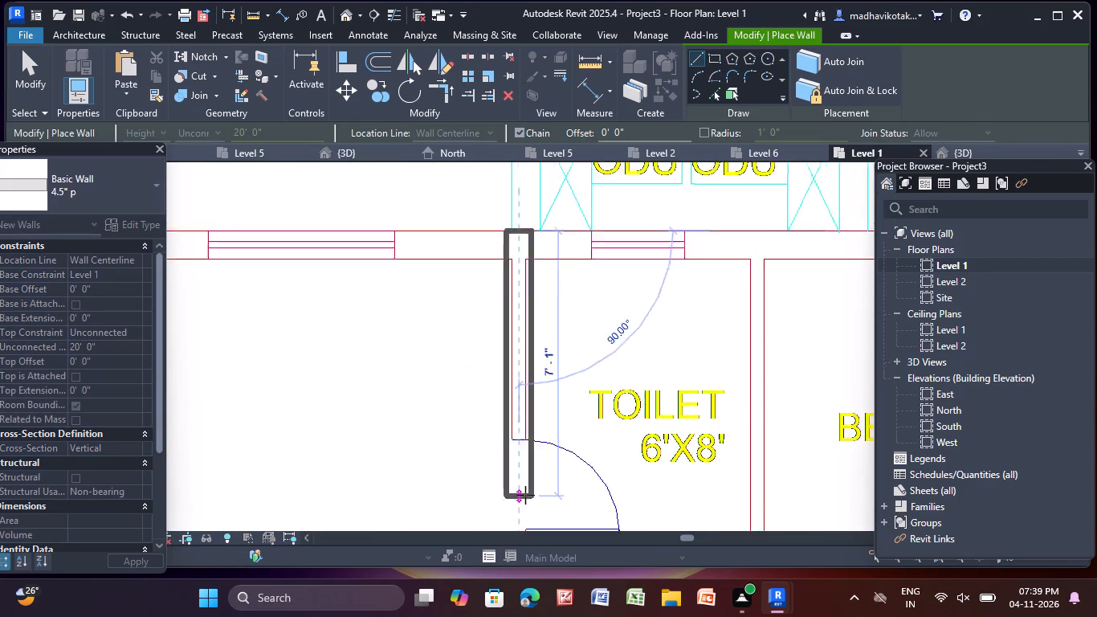
pyautogui.scroll(-2, 525, 495)
pyautogui.moveTo(525, 492); pyautogui.dragTo(517, 142, button='middle')
pyautogui.scroll(1, 516, 433)
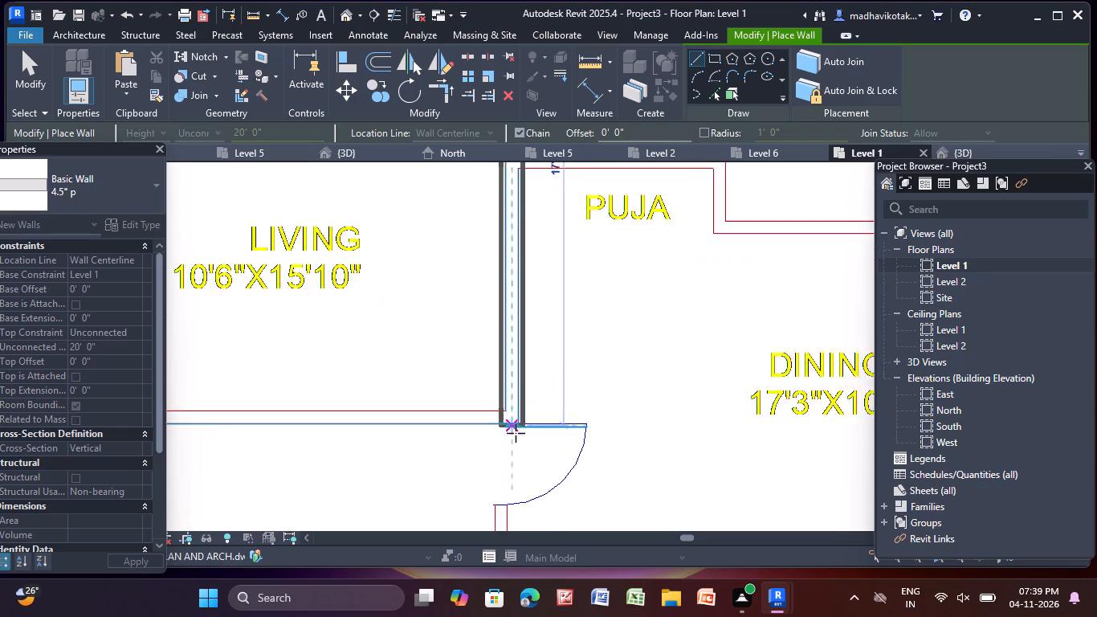
pyautogui.scroll(5, 516, 433)
pyautogui.scroll(-3, 515, 423)
pyautogui.moveTo(511, 411); pyautogui.dragTo(502, 374, button='middle')
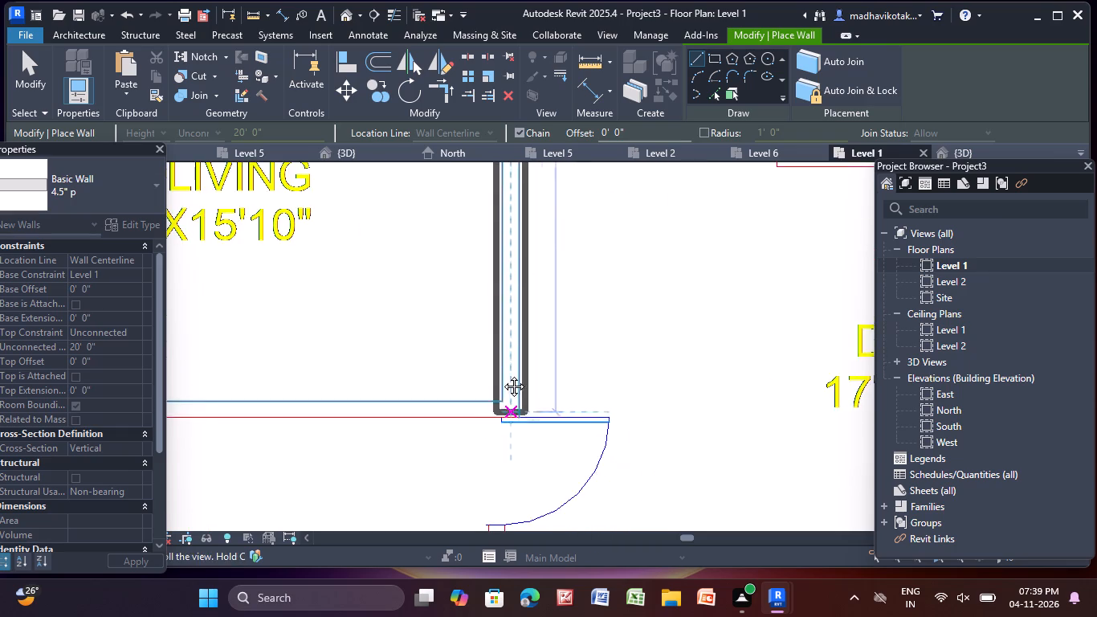
pyautogui.moveTo(502, 374); pyautogui.dragTo(467, 183, button='middle')
pyautogui.scroll(-3, 454, 415)
pyautogui.moveTo(453, 415); pyautogui.dragTo(428, 136, button='middle')
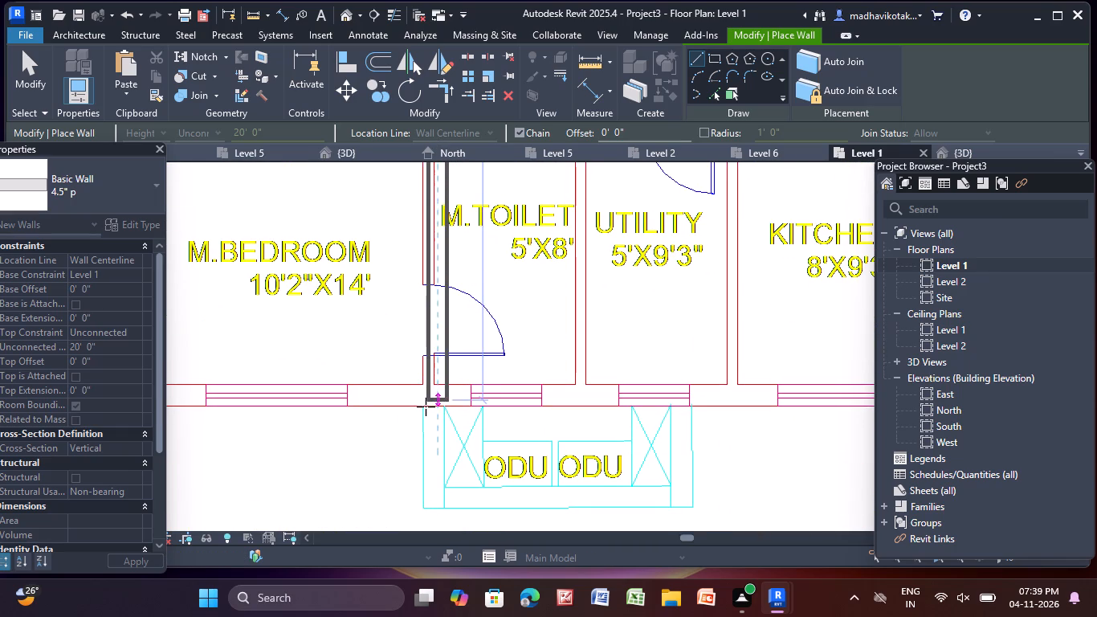
pyautogui.scroll(2, 437, 408)
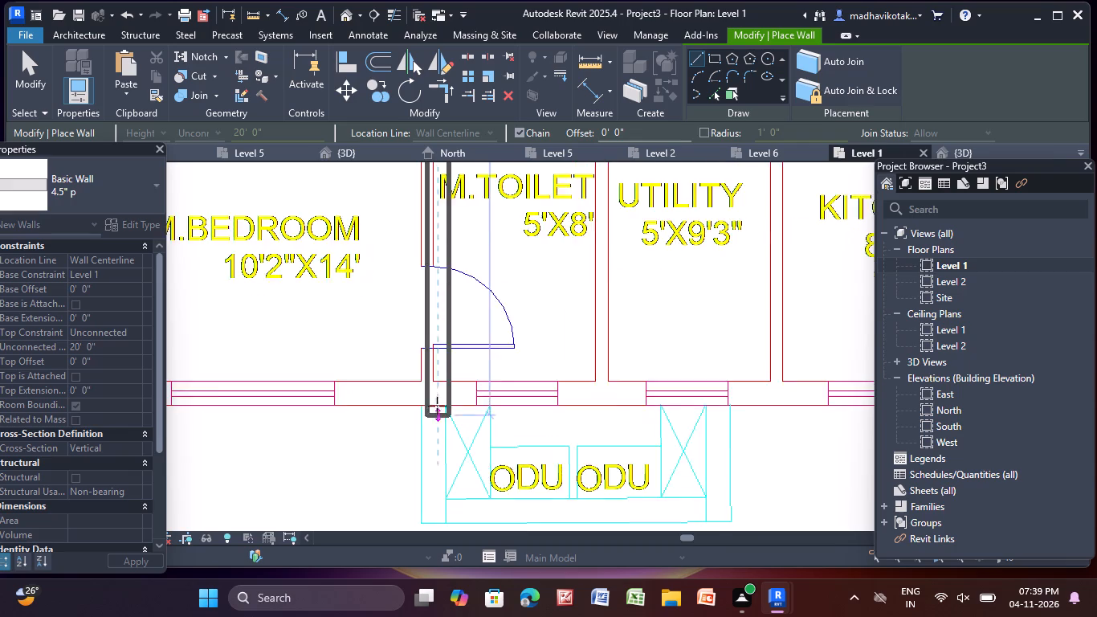
pyautogui.scroll(7, 437, 406)
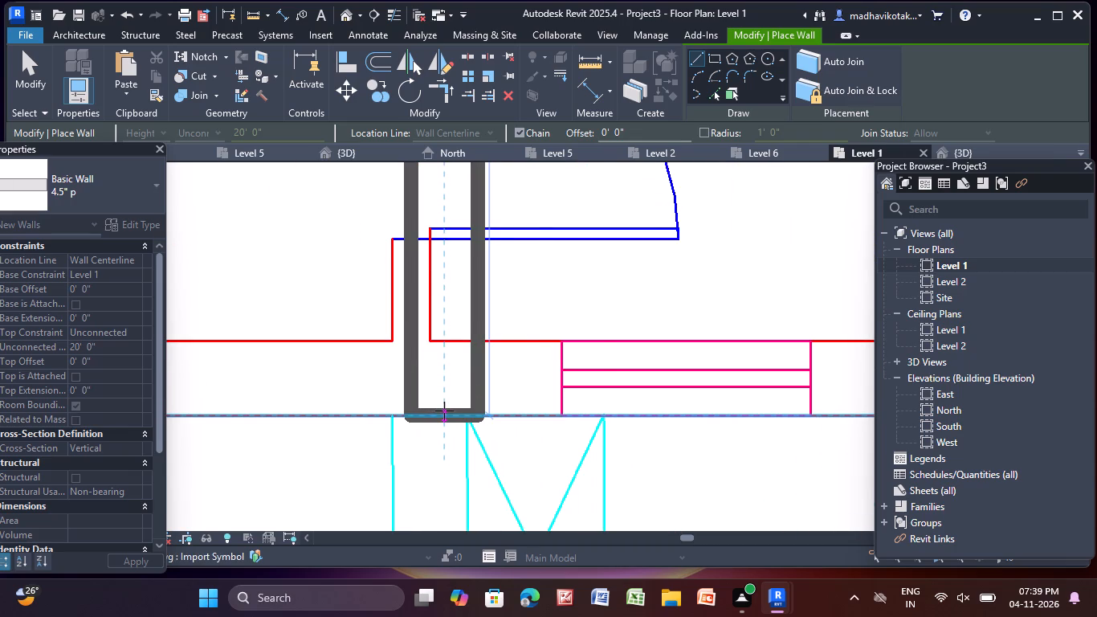
pyautogui.click(446, 411)
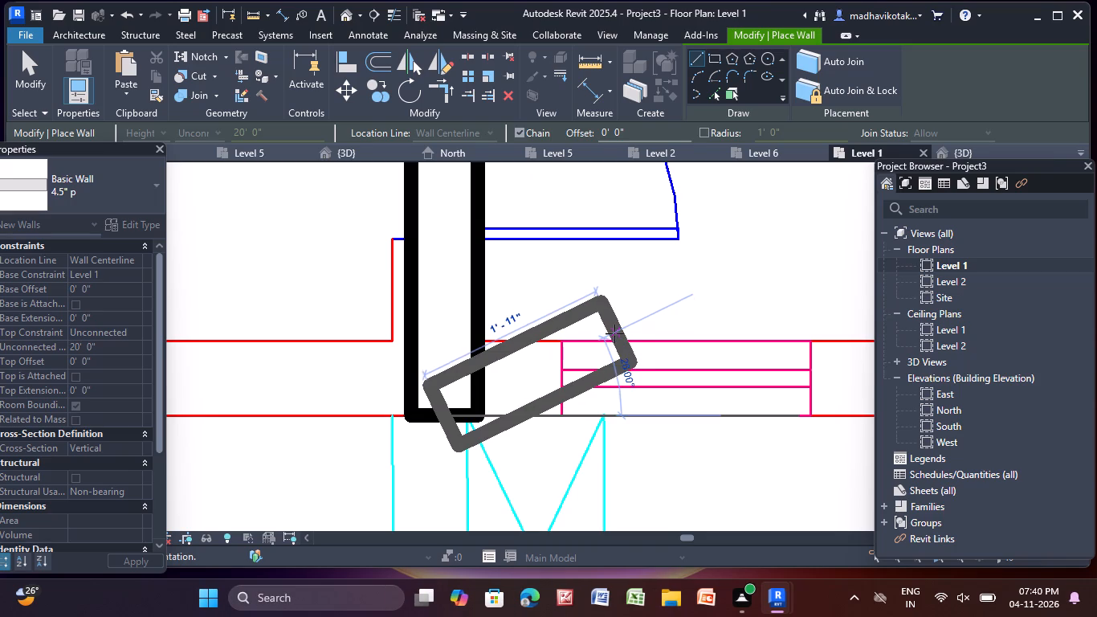
pyautogui.press('Escape')
# Draw a wall about 5' long between the M.Toilet and dining area, from the long partition to the utility room's wall line.
pyautogui.scroll(-13, 614, 333)
pyautogui.moveTo(615, 374); pyautogui.dragTo(582, 497, button='middle')
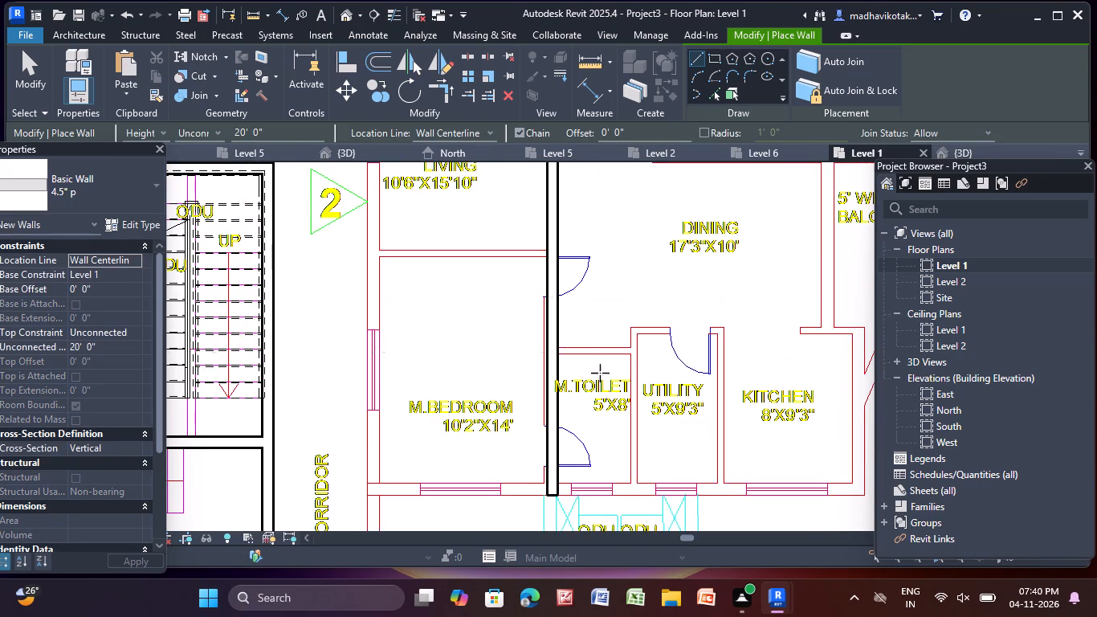
pyautogui.scroll(9, 562, 360)
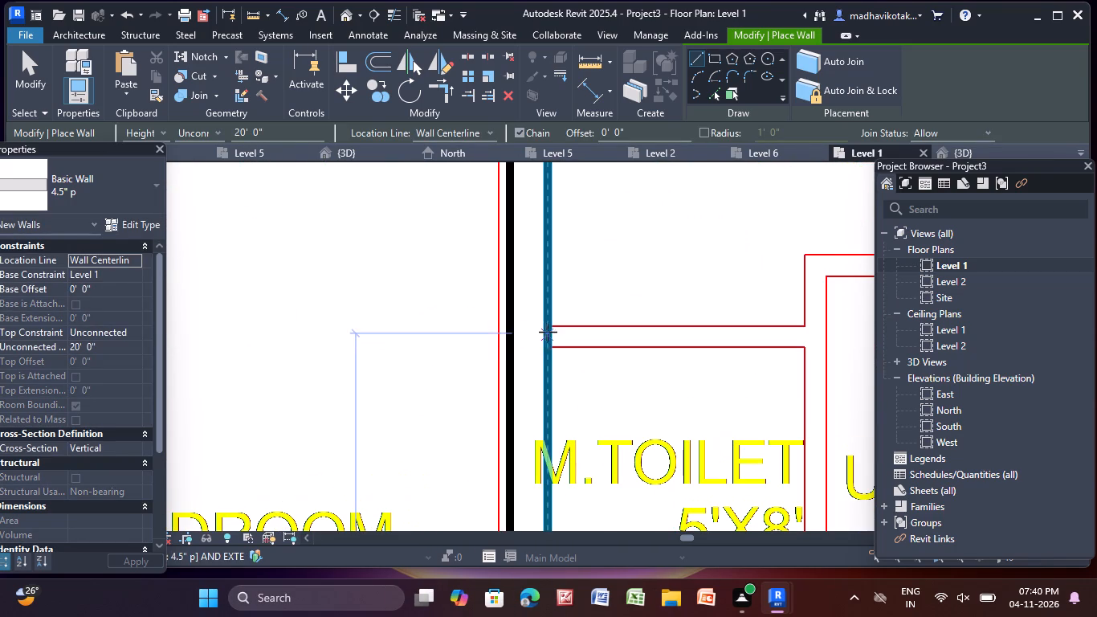
pyautogui.click(553, 335)
pyautogui.scroll(-3, 867, 344)
pyautogui.moveTo(647, 345); pyautogui.dragTo(619, 342, button='middle')
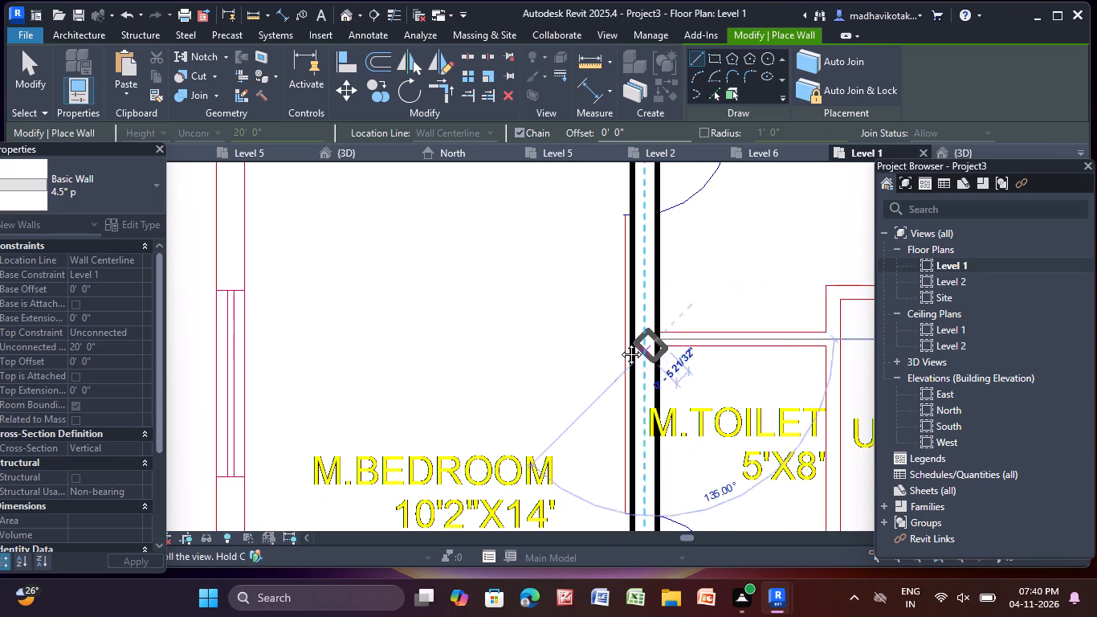
pyautogui.moveTo(619, 342); pyautogui.dragTo(440, 300, button='middle')
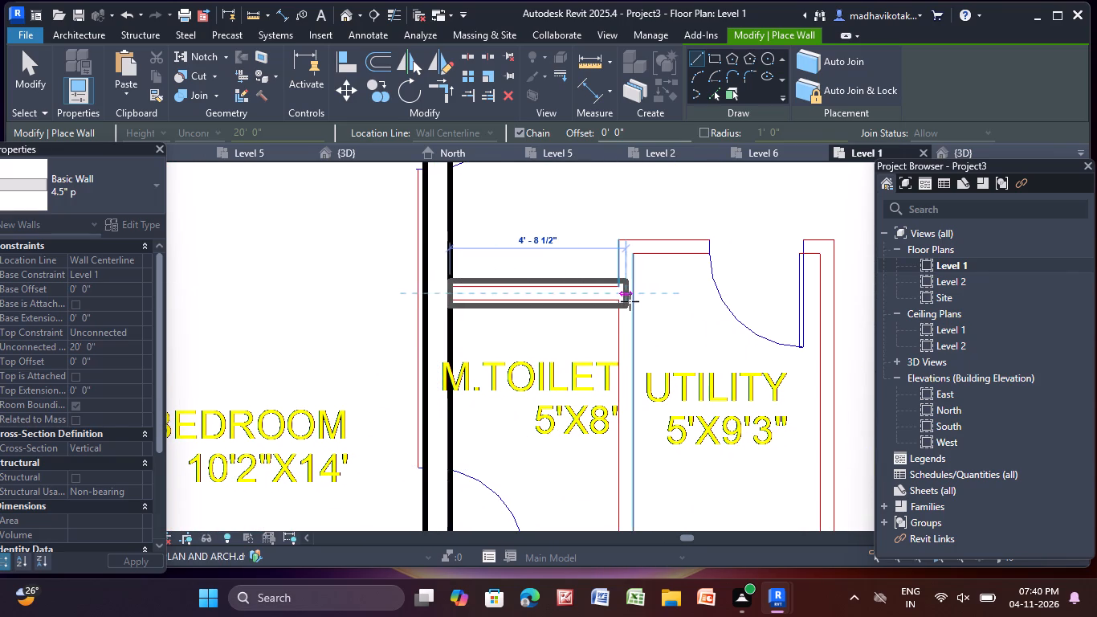
pyautogui.scroll(4, 634, 301)
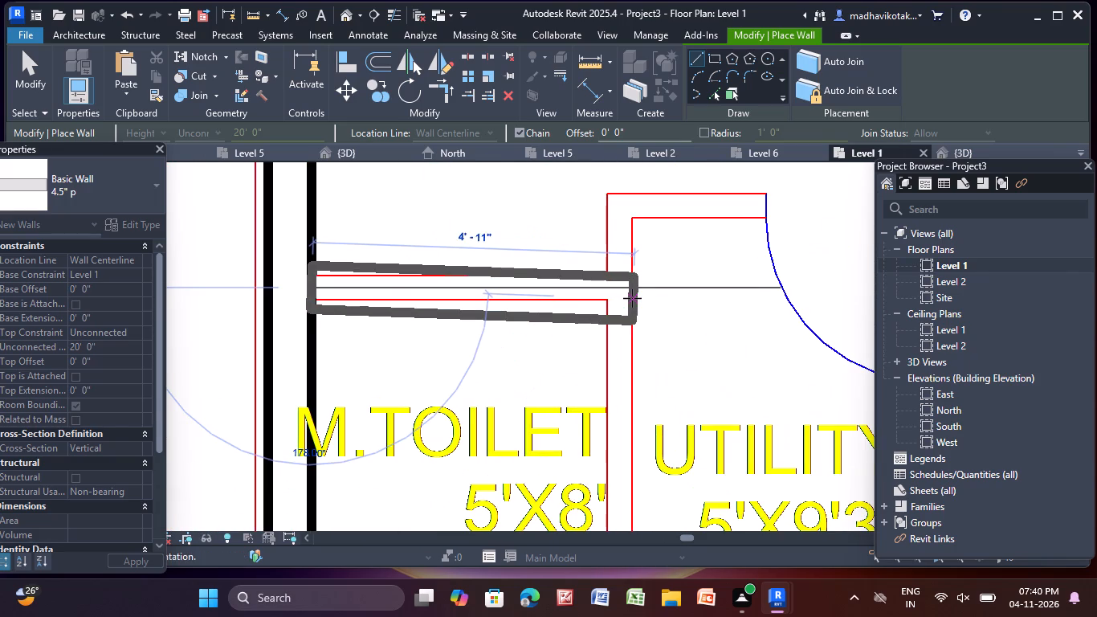
pyautogui.click(634, 285)
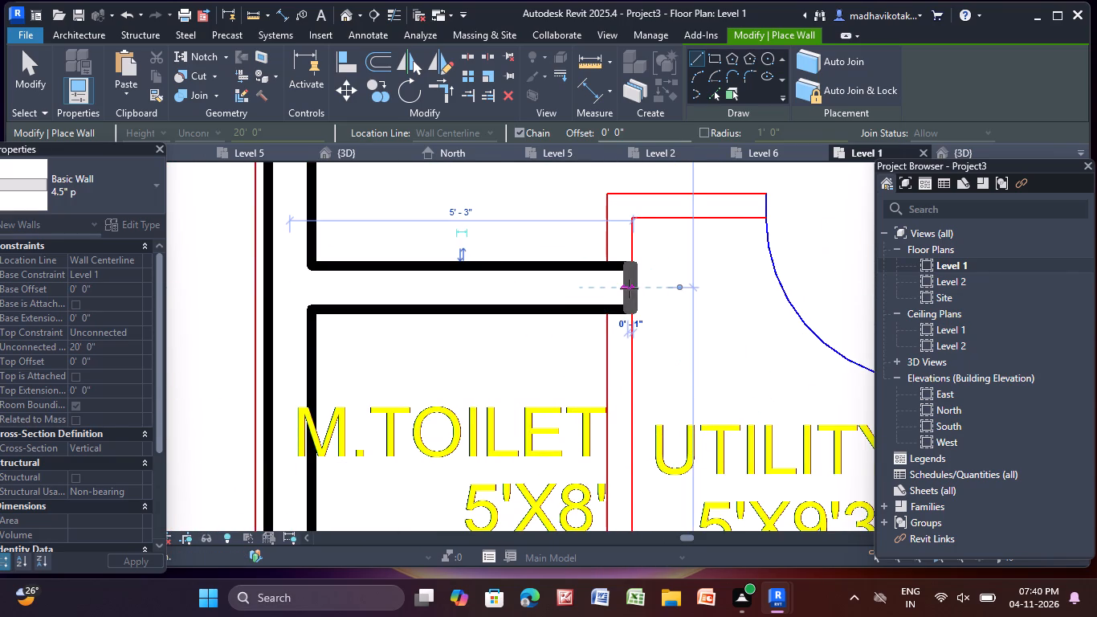
pyautogui.press('Escape')
pyautogui.press('Escape')
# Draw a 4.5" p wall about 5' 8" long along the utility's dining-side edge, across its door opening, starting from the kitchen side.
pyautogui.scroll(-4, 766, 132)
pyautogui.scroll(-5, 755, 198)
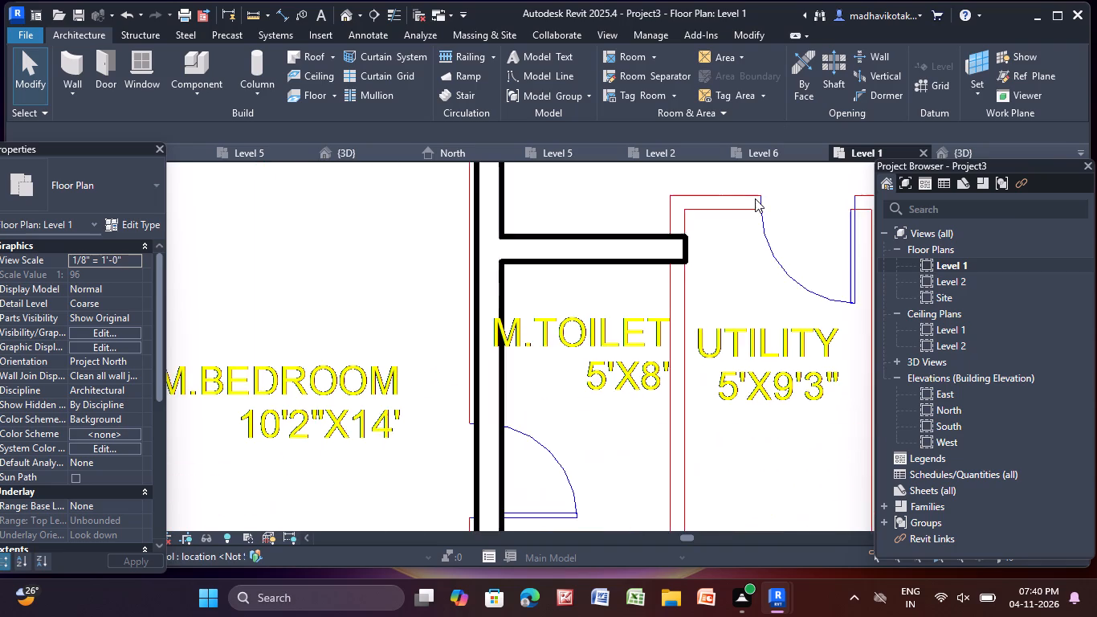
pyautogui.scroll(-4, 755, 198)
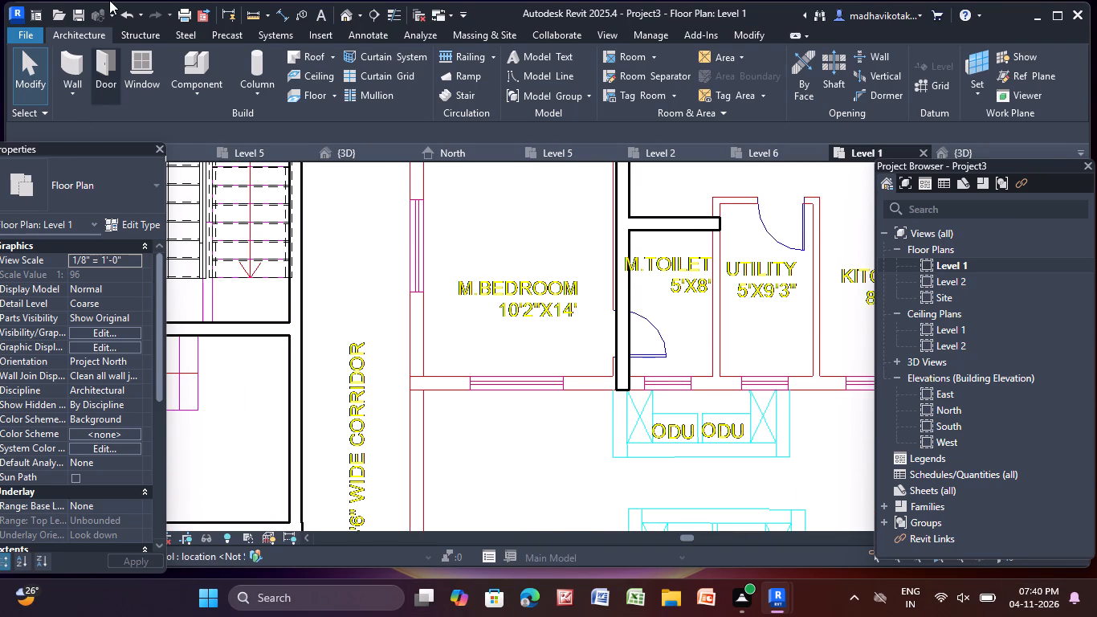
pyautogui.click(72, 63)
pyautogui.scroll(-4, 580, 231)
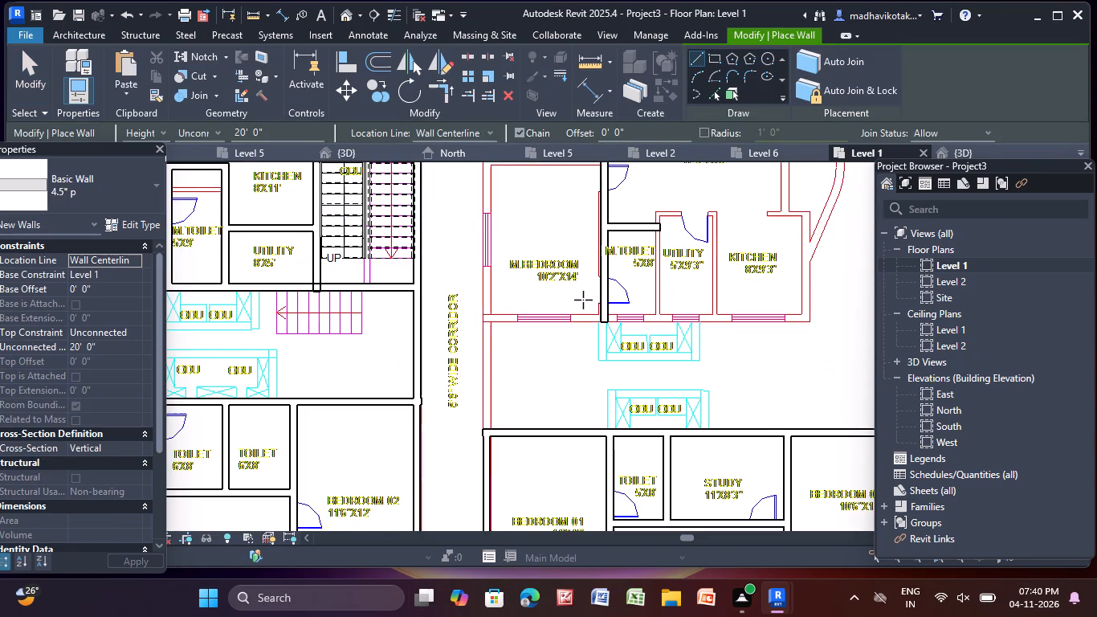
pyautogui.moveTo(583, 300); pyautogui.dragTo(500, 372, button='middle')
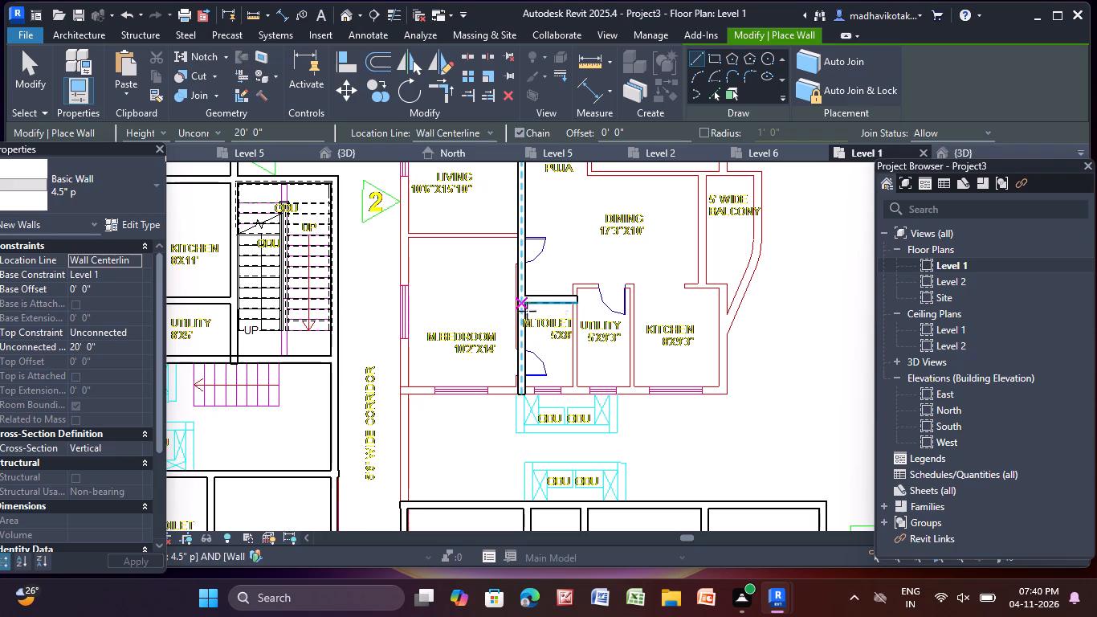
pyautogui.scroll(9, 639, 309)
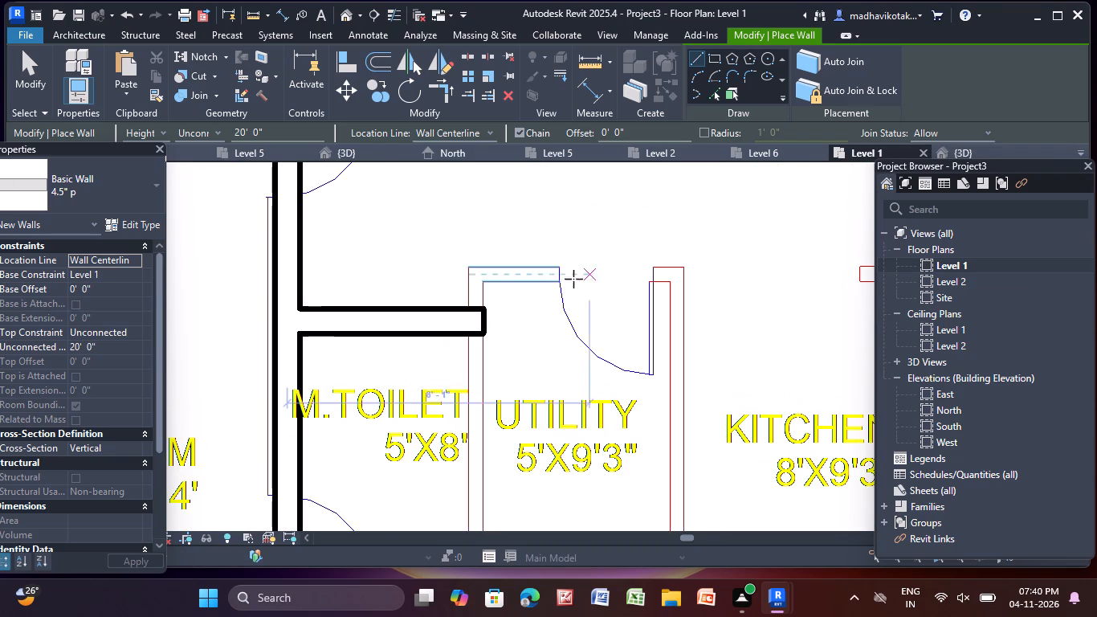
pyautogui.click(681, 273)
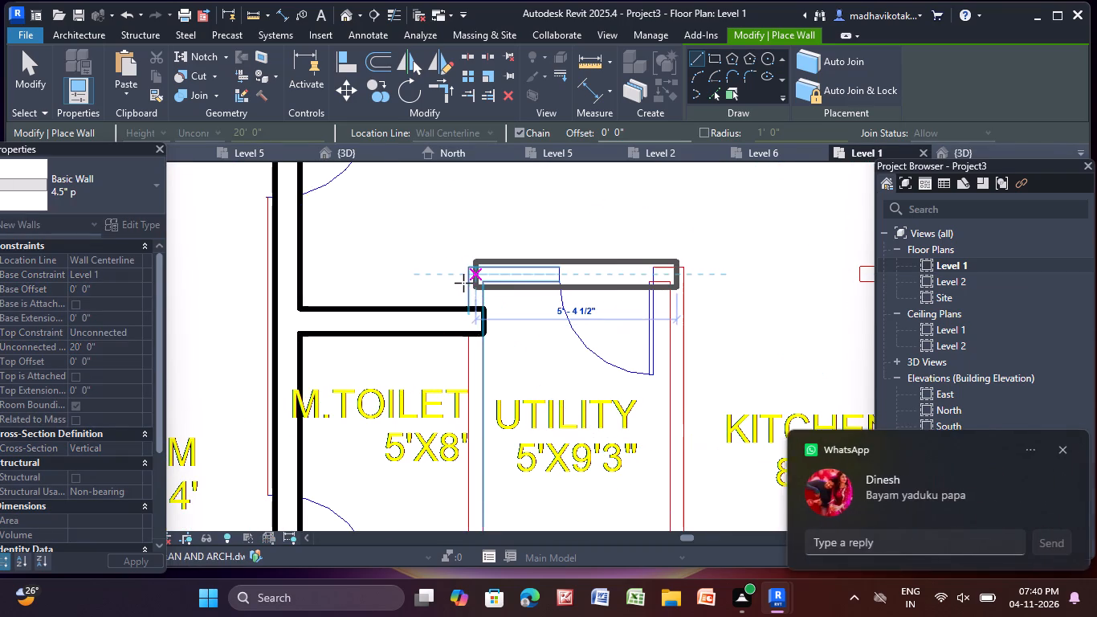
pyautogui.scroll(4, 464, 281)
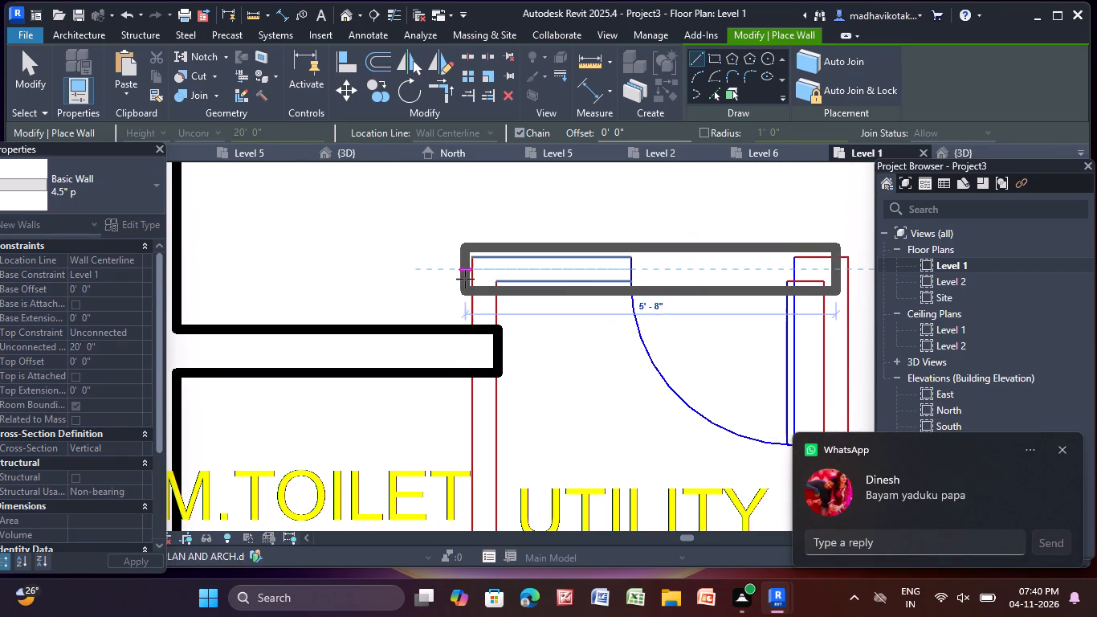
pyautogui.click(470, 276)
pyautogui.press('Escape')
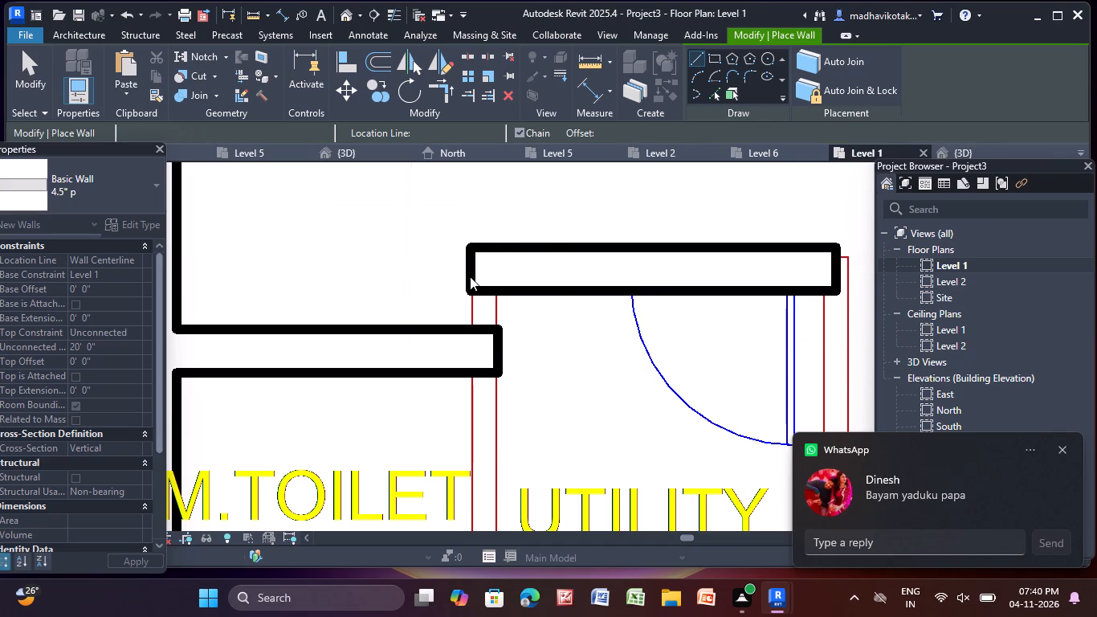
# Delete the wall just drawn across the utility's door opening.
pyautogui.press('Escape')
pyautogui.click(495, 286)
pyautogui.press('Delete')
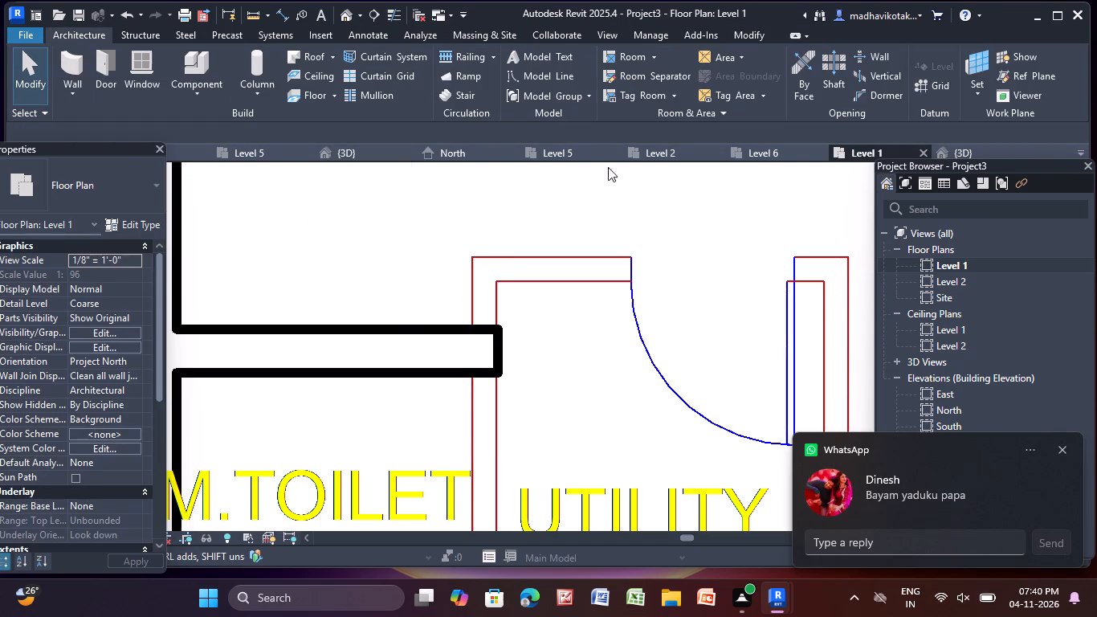
# Draw a 4.5" p wall across the utility's door side, from its outer corner at the M.Toilet to its outer corner at the kitchen.
pyautogui.click(75, 55)
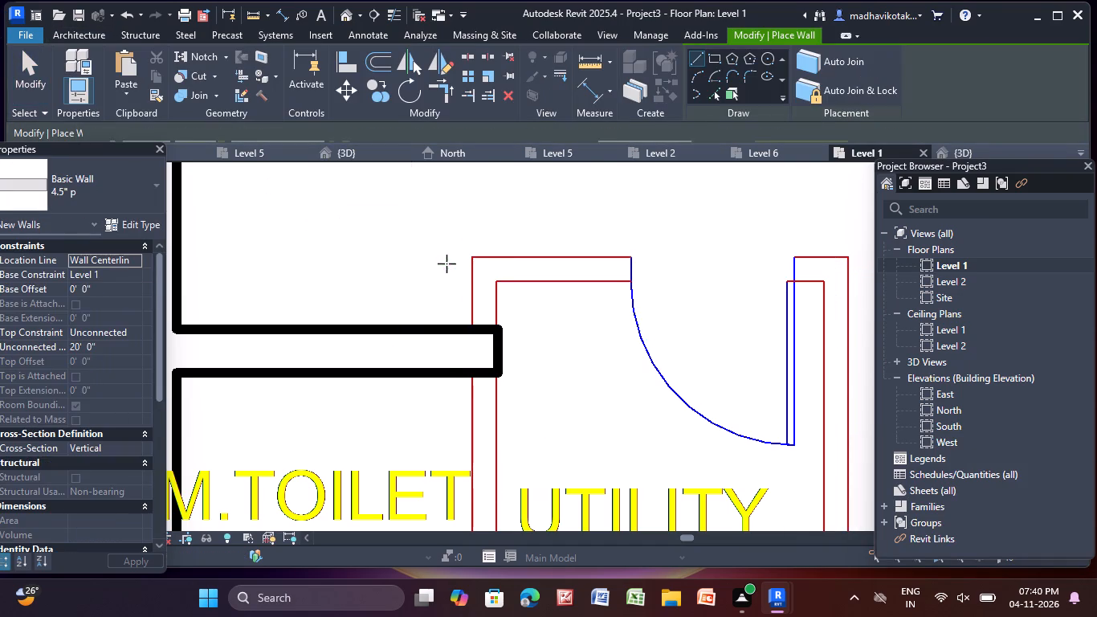
pyautogui.click(471, 267)
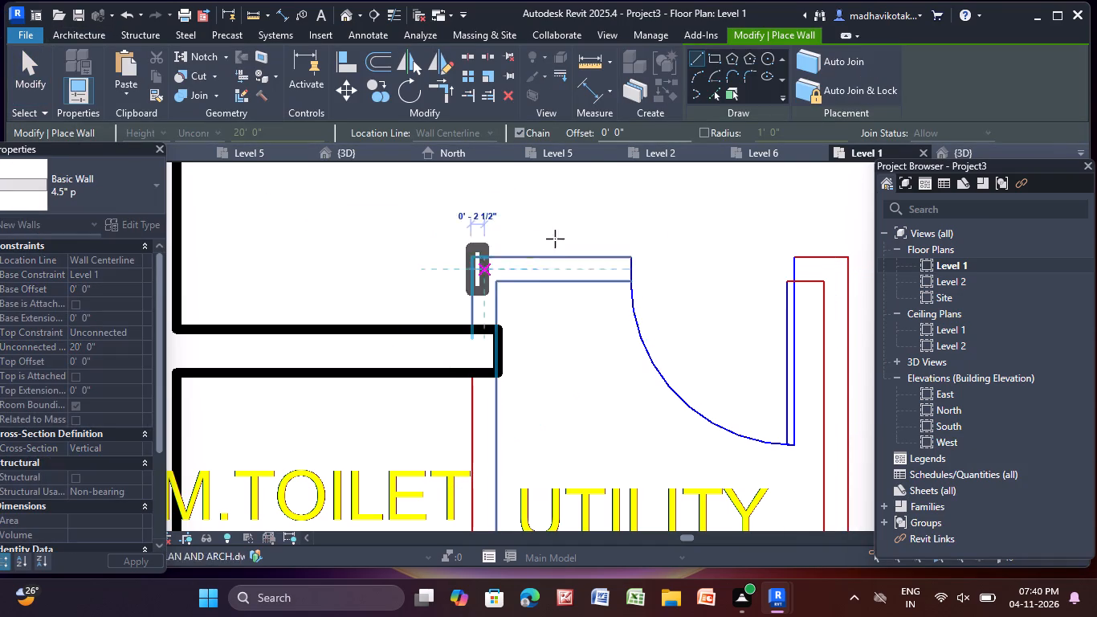
pyautogui.moveTo(814, 282); pyautogui.dragTo(653, 284, button='middle')
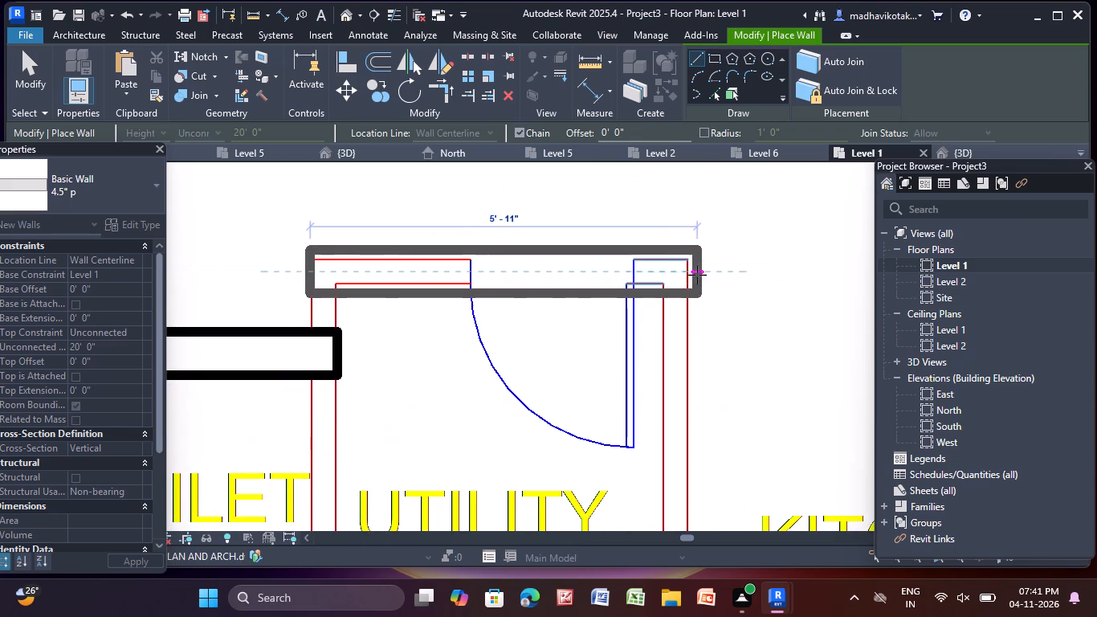
pyautogui.click(689, 278)
pyautogui.press('Escape')
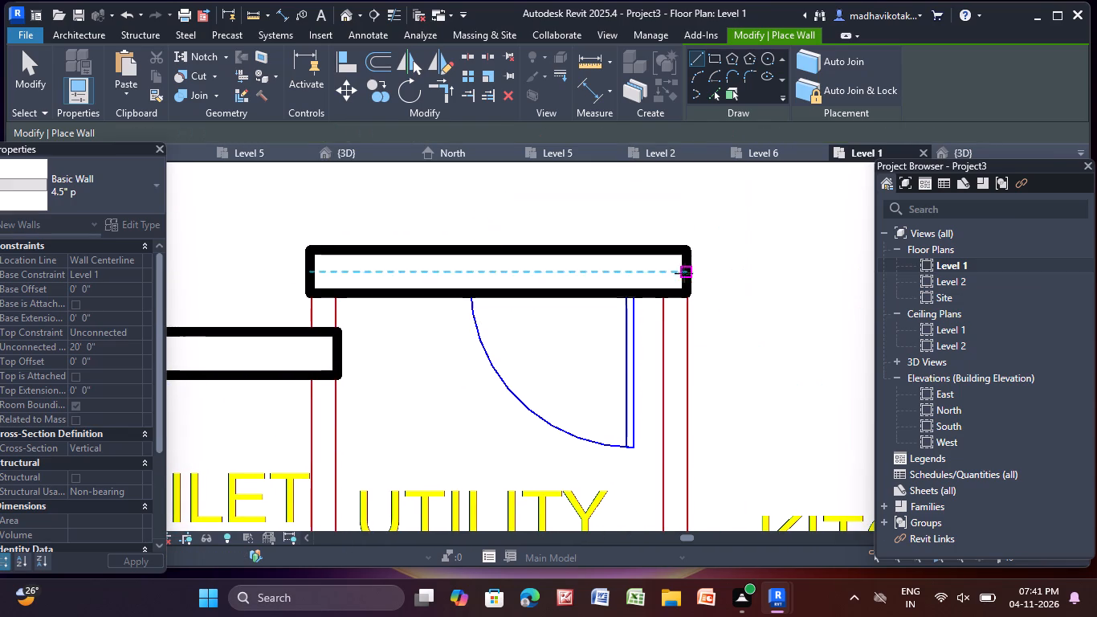
# Draw a wall between the M.Toilet and utility, from the utility's door-side wall to the outer wall's outside face at the ODU ledge.
pyautogui.scroll(-1, 280, 439)
pyautogui.moveTo(332, 390); pyautogui.dragTo(557, 226, button='middle')
pyautogui.moveTo(547, 196); pyautogui.dragTo(526, 280, button='middle')
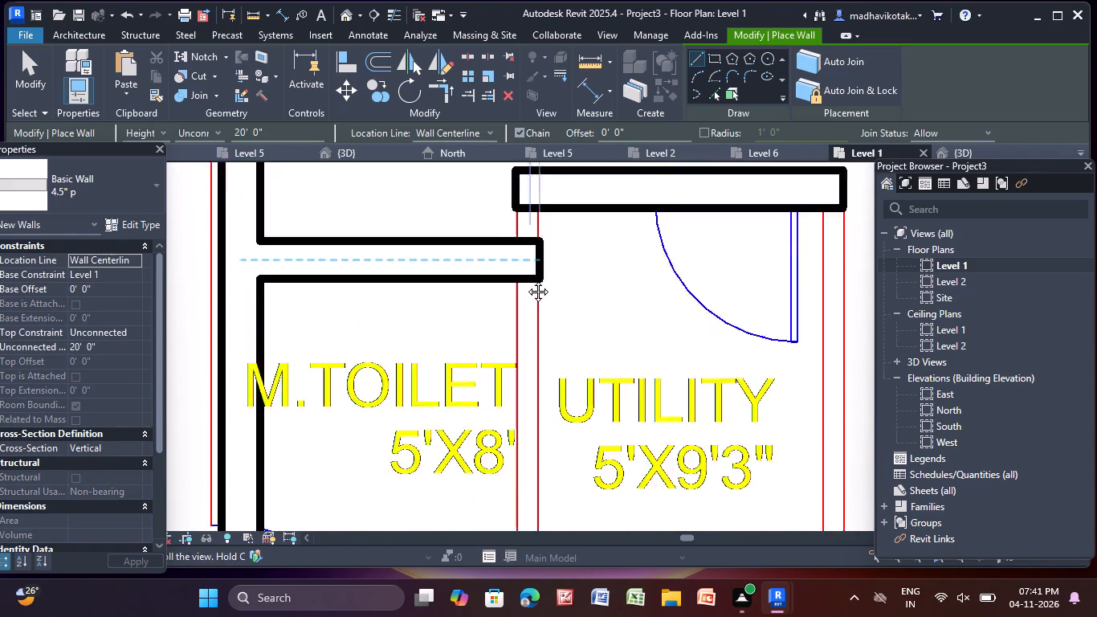
pyautogui.moveTo(526, 280); pyautogui.dragTo(518, 325, button='middle')
pyautogui.click(516, 279)
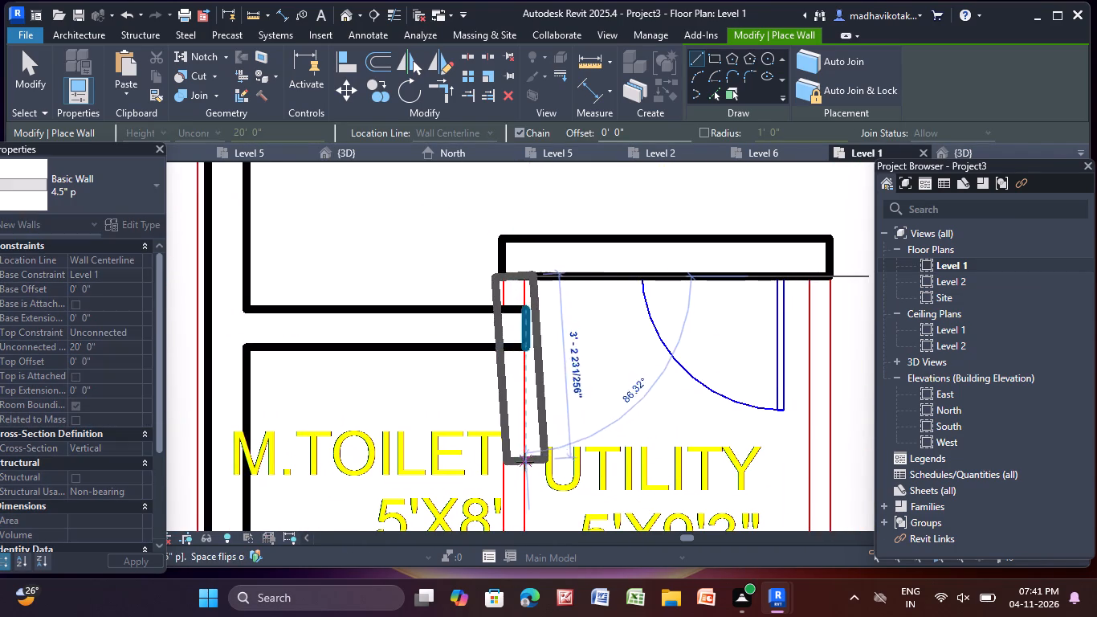
pyautogui.scroll(-3, 525, 463)
pyautogui.moveTo(525, 463); pyautogui.dragTo(528, 317, button='middle')
pyautogui.moveTo(535, 466); pyautogui.dragTo(498, 204, button='middle')
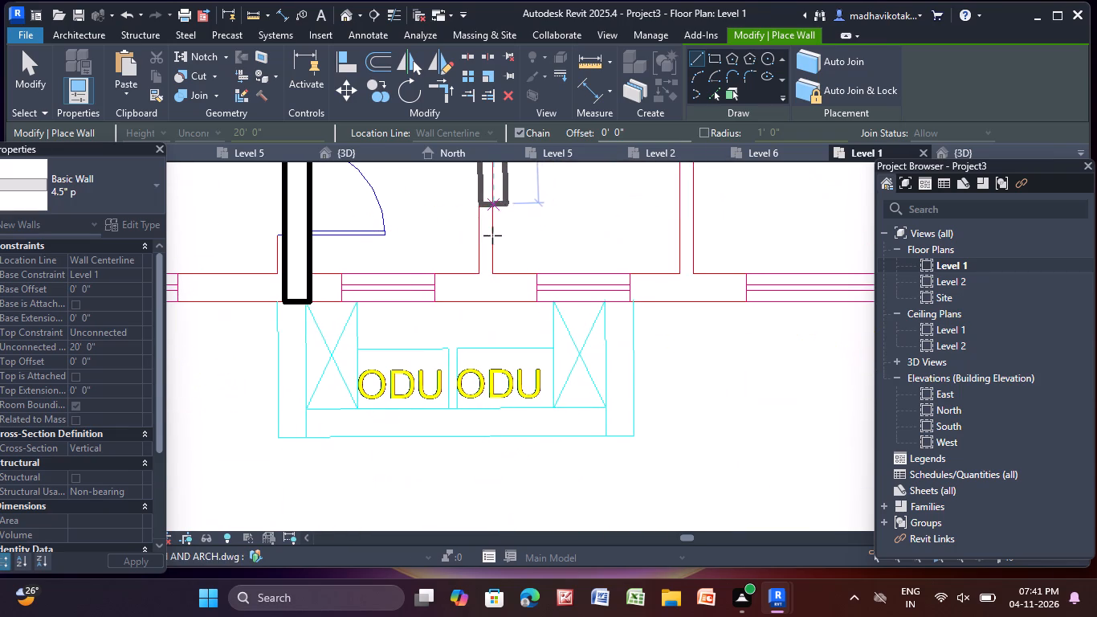
pyautogui.click(481, 300)
pyautogui.press('Escape')
# Draw a wall between the utility and kitchen, from the utility's door-side wall to the outside face of the outer wall.
pyautogui.scroll(-4, 491, 239)
pyautogui.moveTo(491, 239); pyautogui.dragTo(422, 432, button='middle')
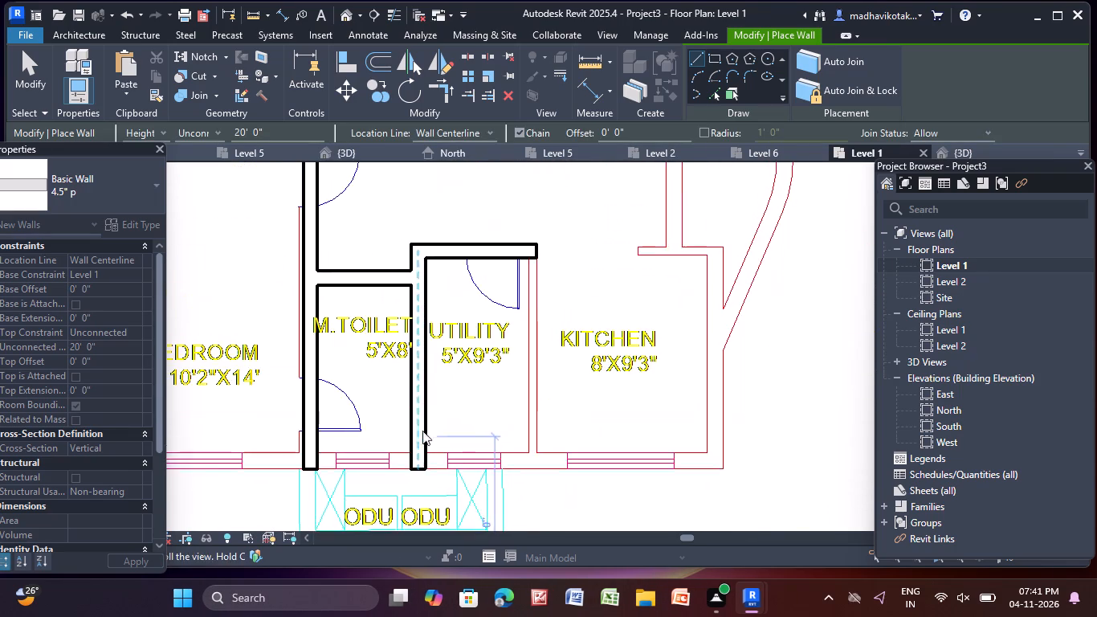
pyautogui.scroll(13, 546, 263)
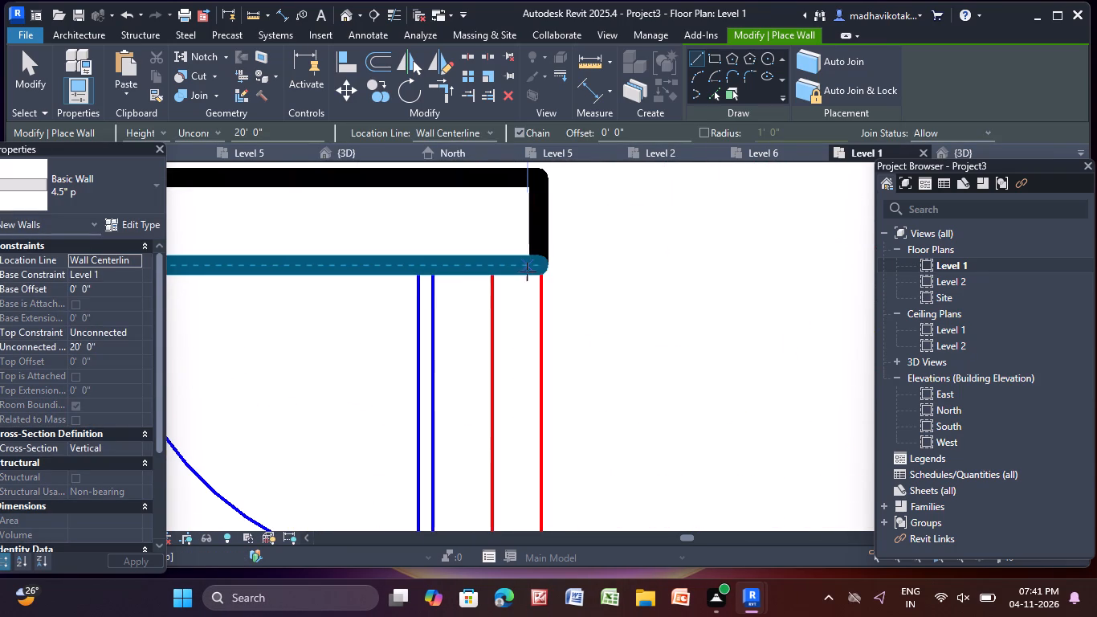
pyautogui.moveTo(520, 267); pyautogui.dragTo(516, 283)
pyautogui.scroll(-3, 522, 443)
pyautogui.moveTo(521, 439); pyautogui.dragTo(505, 283, button='middle')
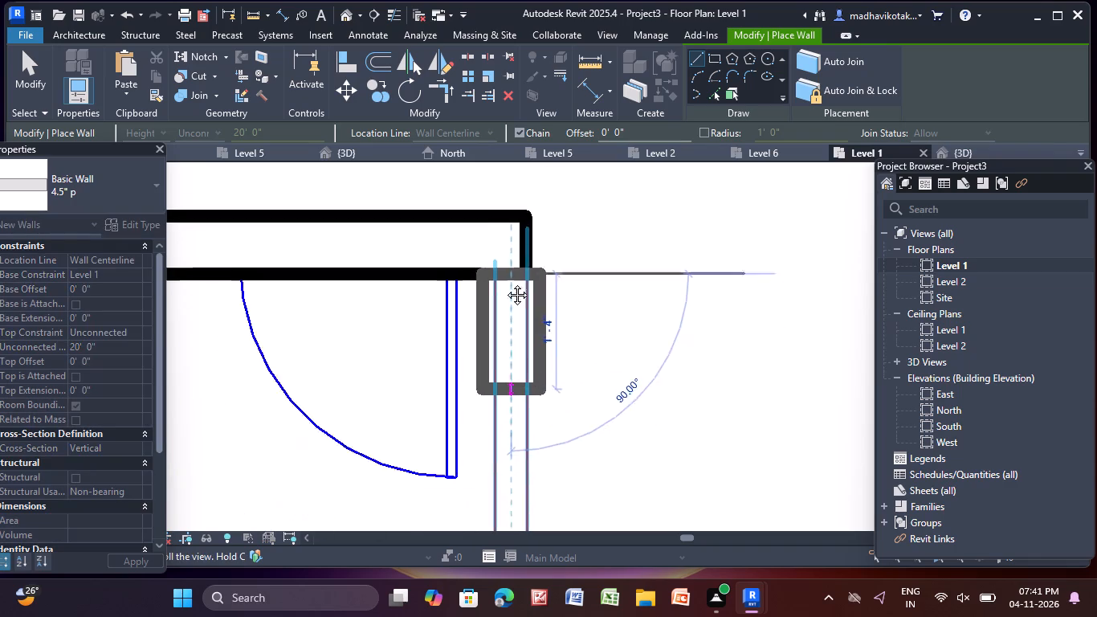
pyautogui.moveTo(505, 283); pyautogui.dragTo(478, 149, button='middle')
pyautogui.moveTo(489, 414); pyautogui.dragTo(450, 98, button='middle')
pyautogui.scroll(-1, 473, 354)
pyautogui.moveTo(473, 354); pyautogui.dragTo(452, 173, button='middle')
pyautogui.scroll(1, 452, 173)
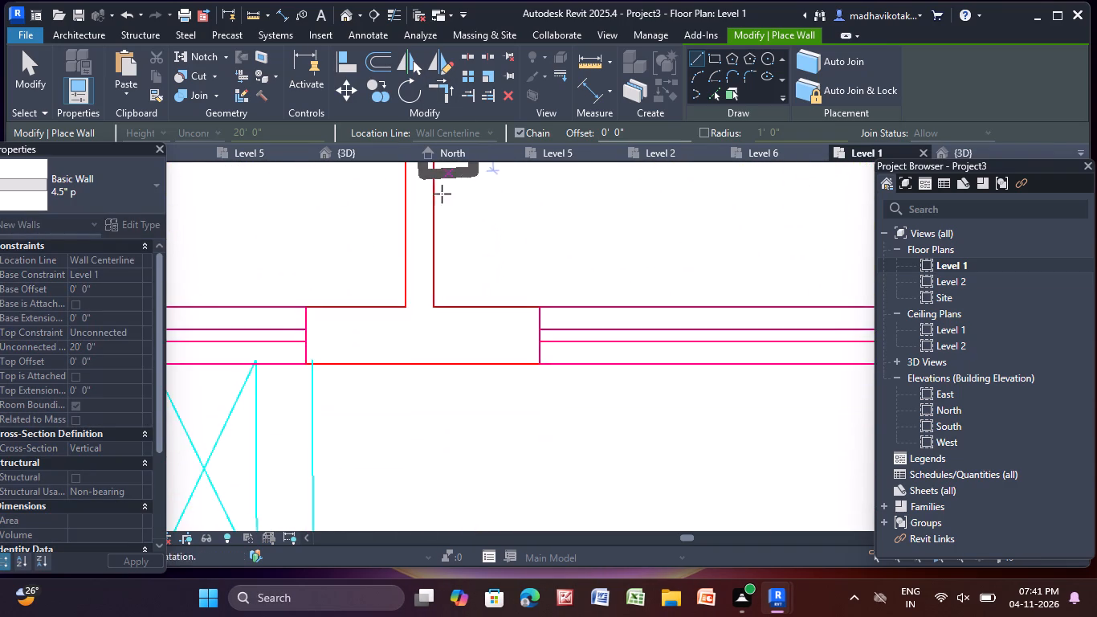
pyautogui.click(418, 392)
pyautogui.press('Escape')
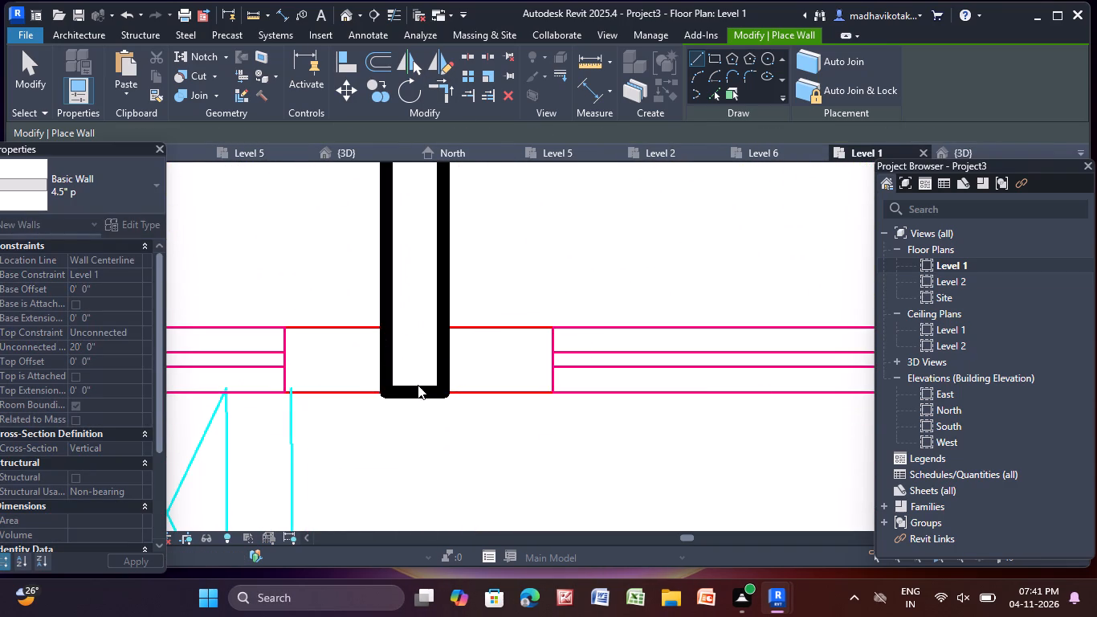
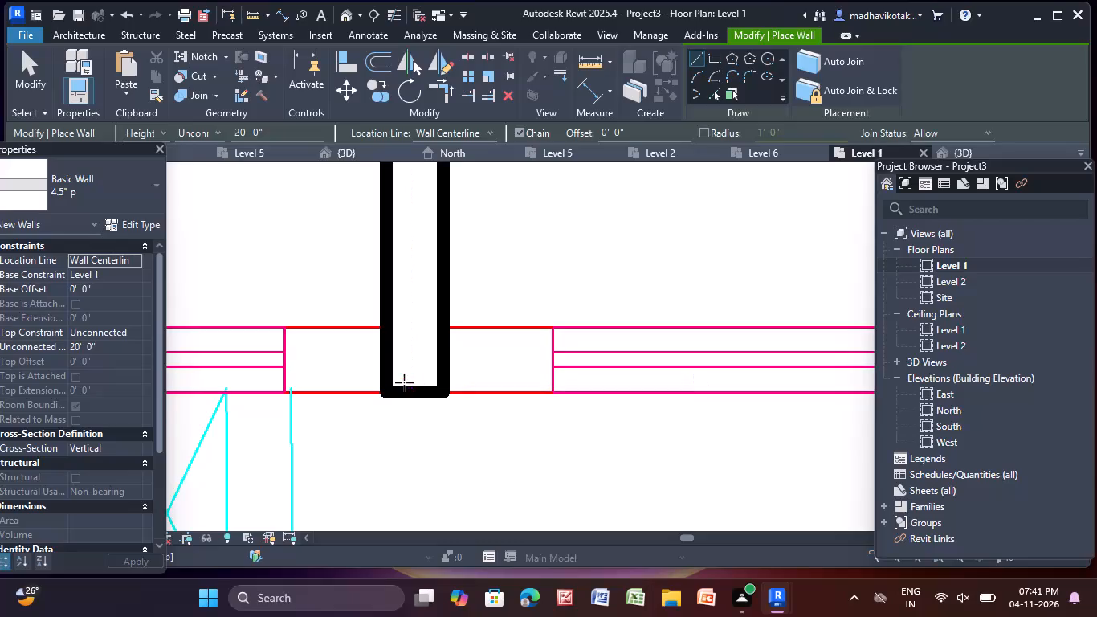
# Draw a 4.5" p wall between the lounge area and entrance lobby, from the entry-side outer face to the partition's free end at the opening.
pyautogui.scroll(-3, 401, 381)
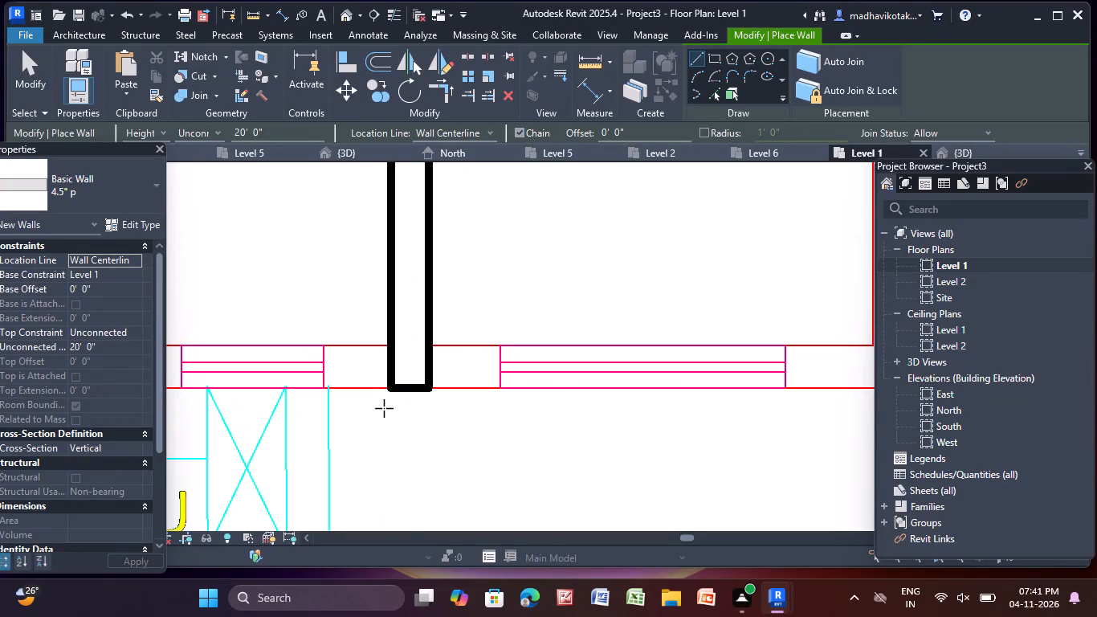
pyautogui.scroll(-5, 443, 223)
pyautogui.scroll(-12, 524, 329)
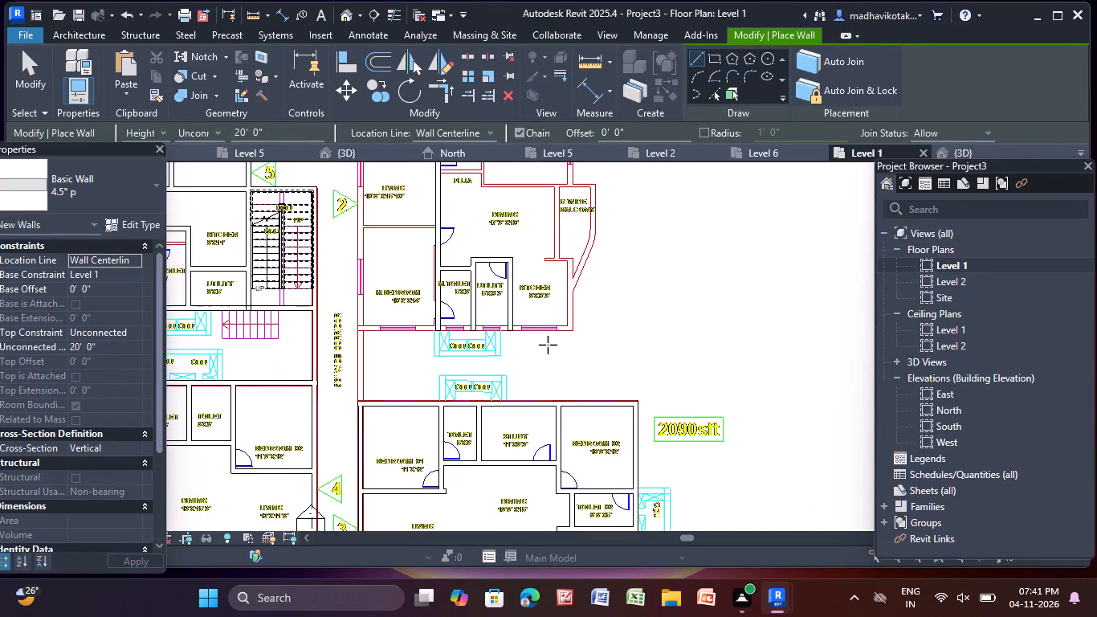
pyautogui.scroll(-2, 548, 345)
pyautogui.moveTo(447, 334); pyautogui.dragTo(446, 497, button='middle')
pyautogui.scroll(4, 504, 363)
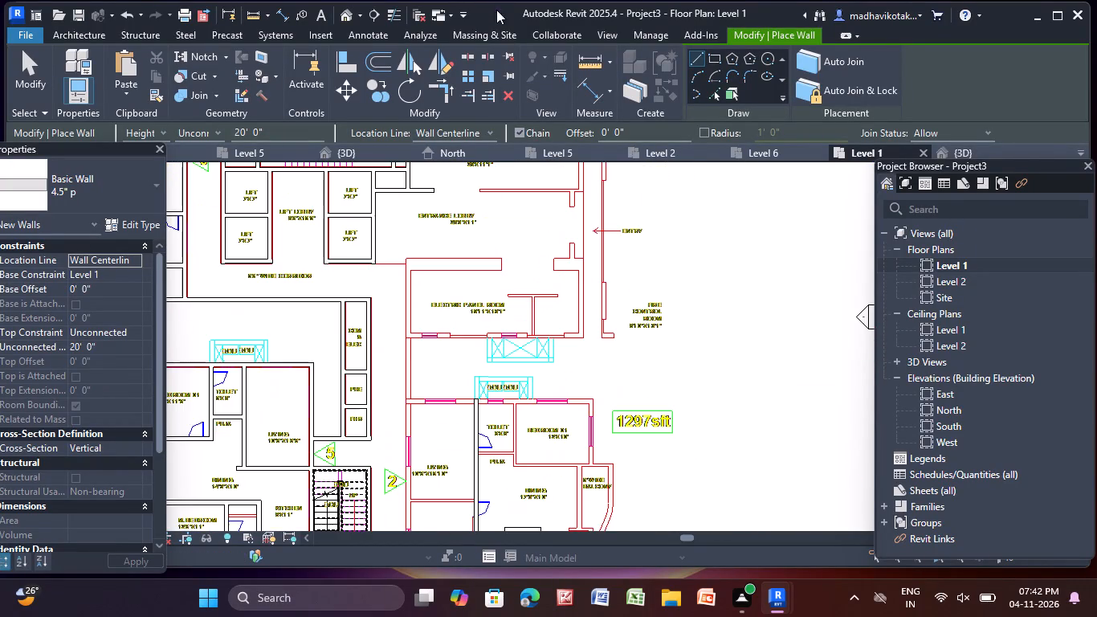
pyautogui.moveTo(535, 279); pyautogui.dragTo(514, 428, button='middle')
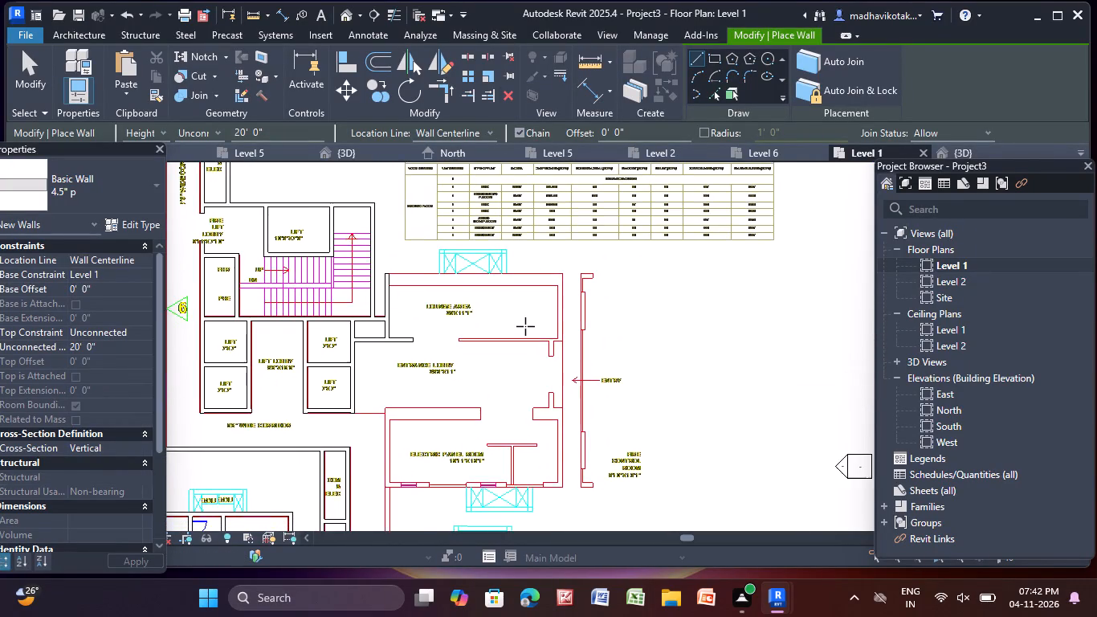
pyautogui.scroll(3, 525, 326)
pyautogui.scroll(7, 431, 345)
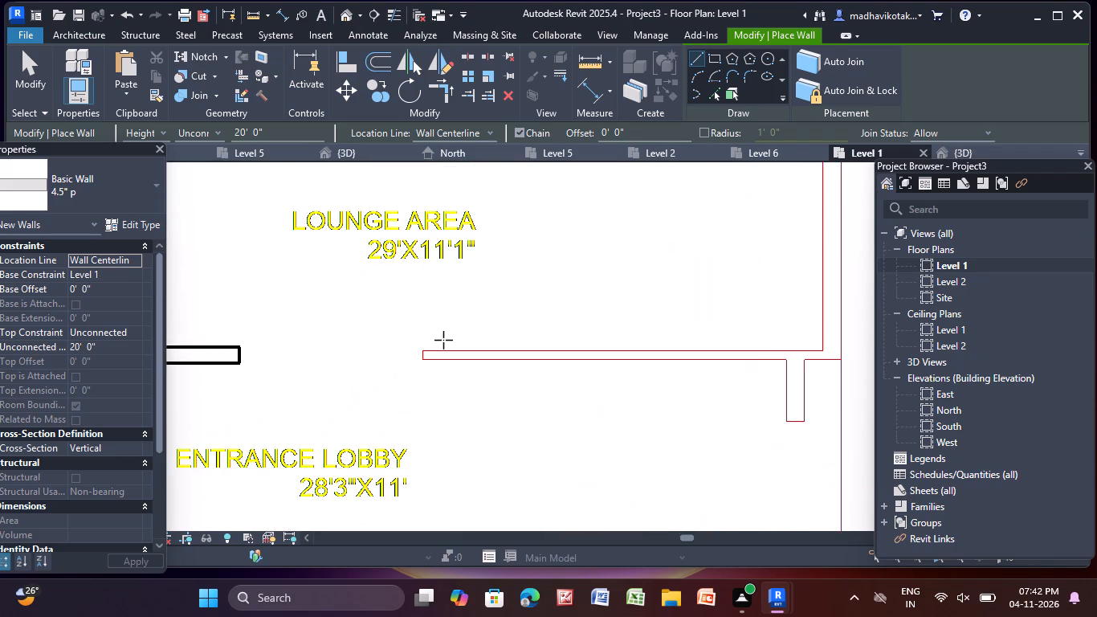
pyautogui.scroll(-4, 444, 340)
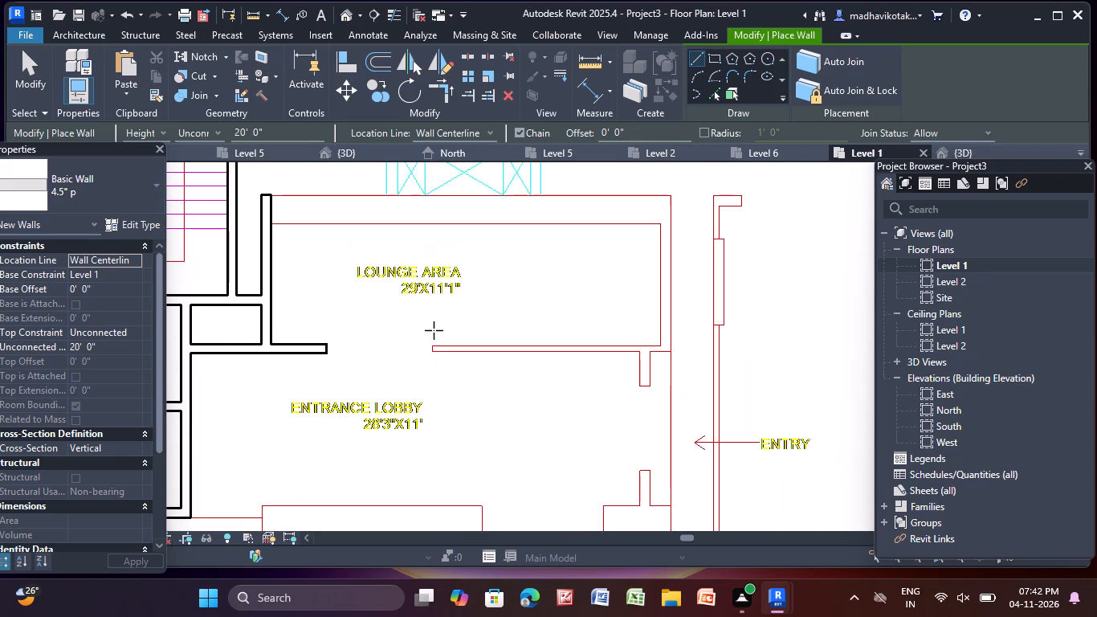
pyautogui.moveTo(430, 327); pyautogui.dragTo(344, 292, button='middle')
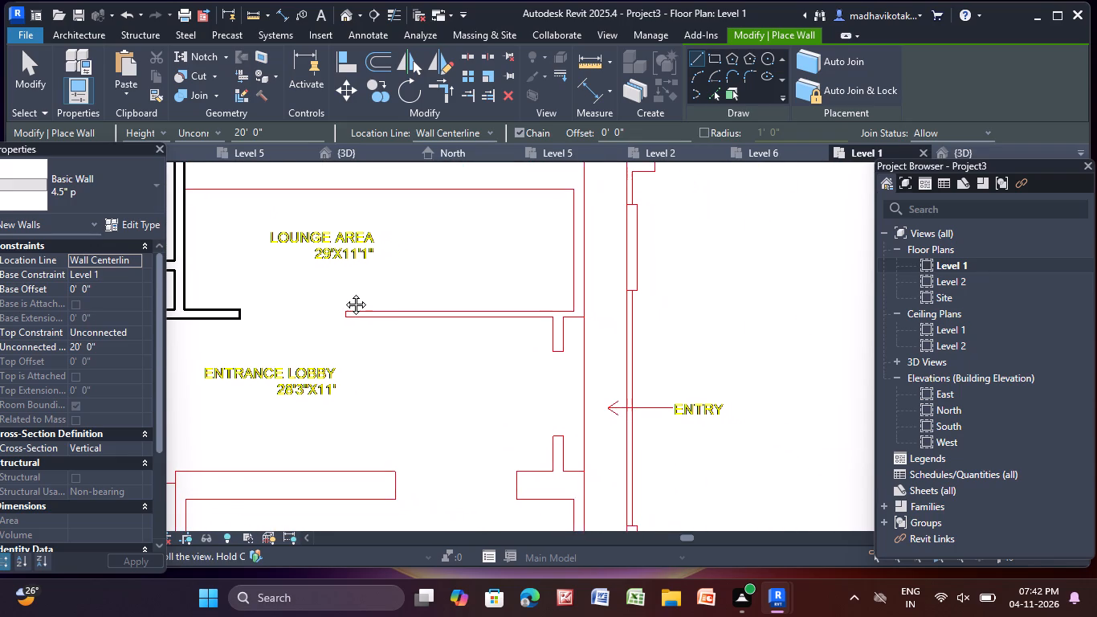
pyautogui.moveTo(344, 292); pyautogui.dragTo(315, 308, button='middle')
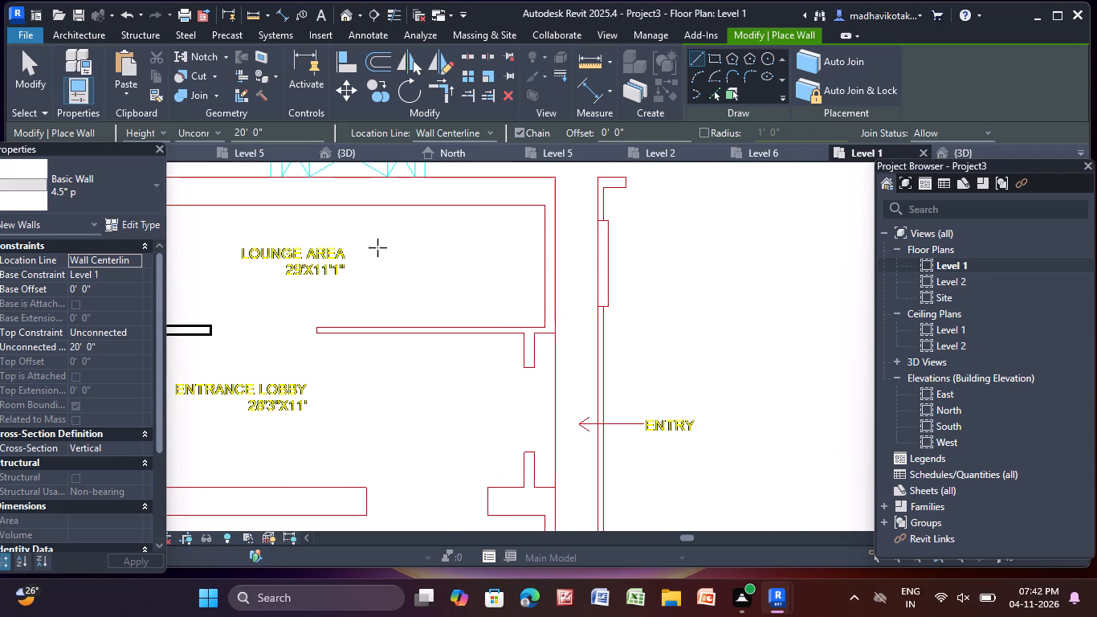
pyautogui.scroll(-3, 520, 321)
pyautogui.scroll(6, 516, 350)
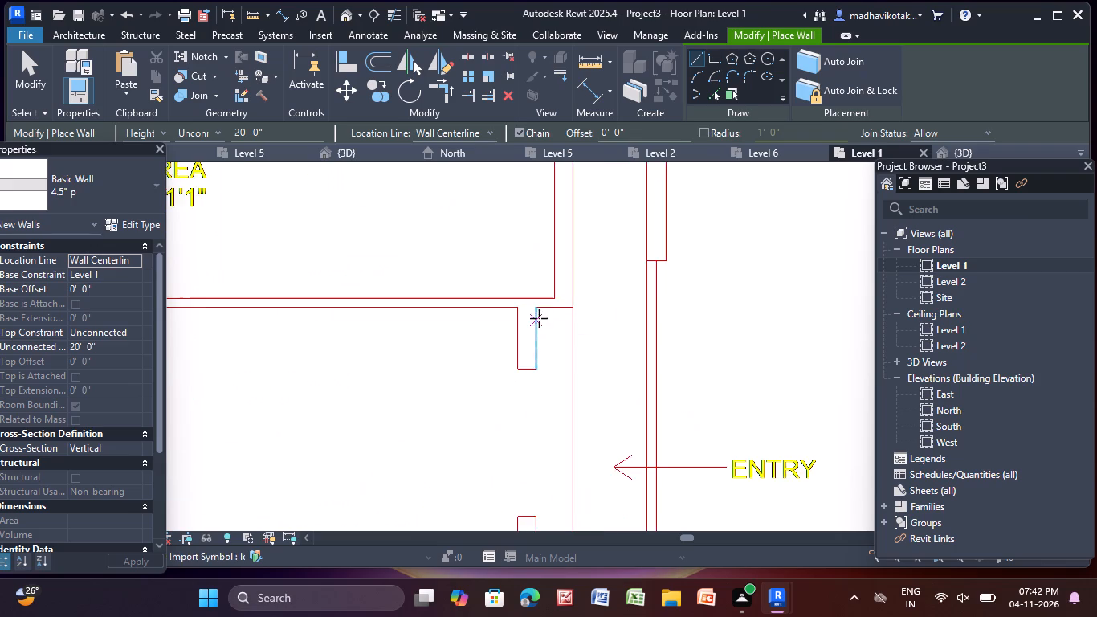
pyautogui.scroll(9, 539, 318)
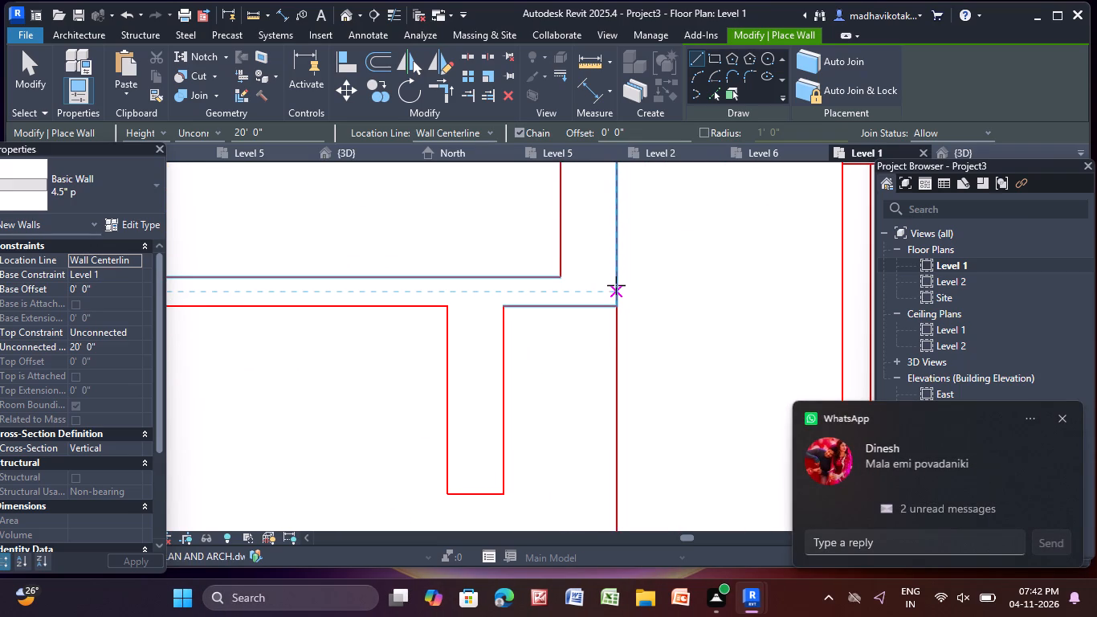
pyautogui.click(616, 288)
pyautogui.scroll(-3, 442, 287)
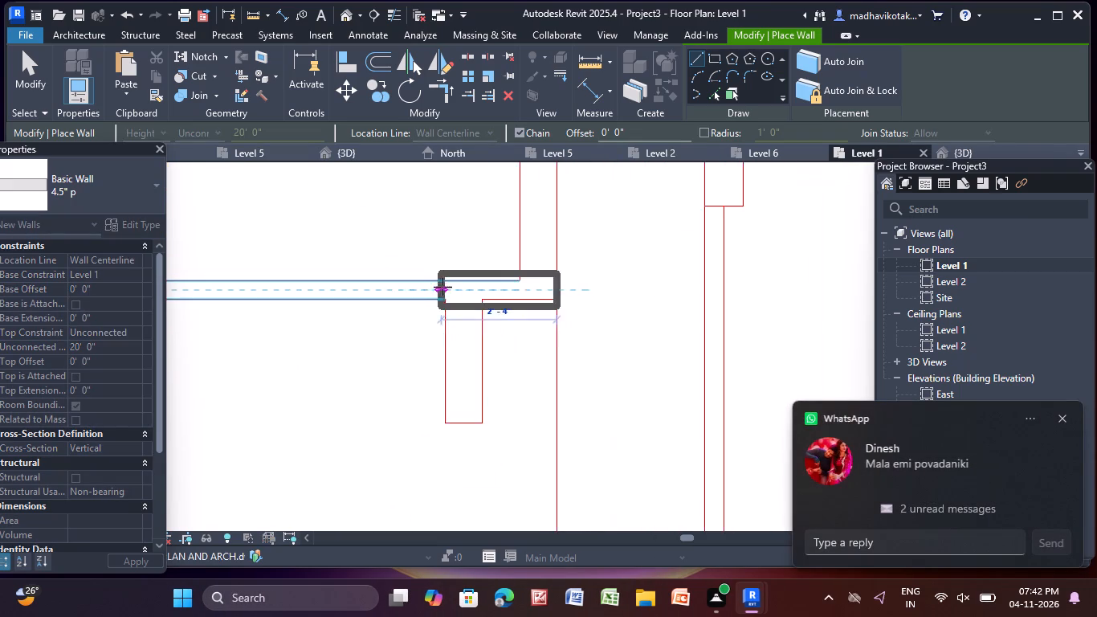
pyautogui.moveTo(443, 285); pyautogui.dragTo(1096, 388, button='middle')
pyautogui.scroll(-4, 569, 391)
pyautogui.moveTo(557, 393); pyautogui.dragTo(671, 381, button='middle')
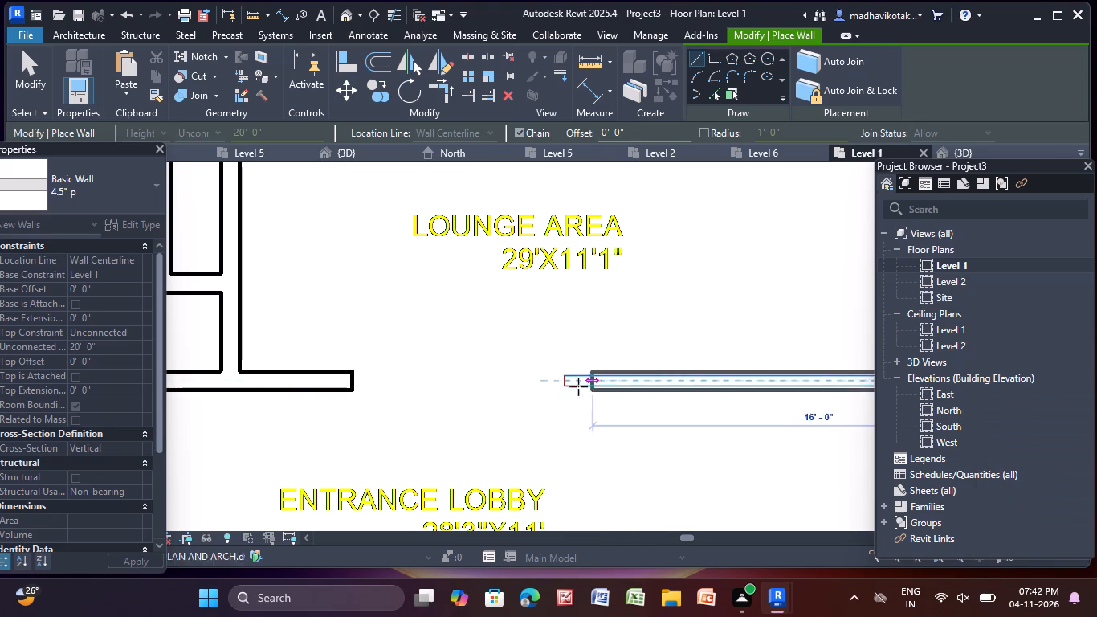
pyautogui.click(565, 384)
pyautogui.press('Escape')
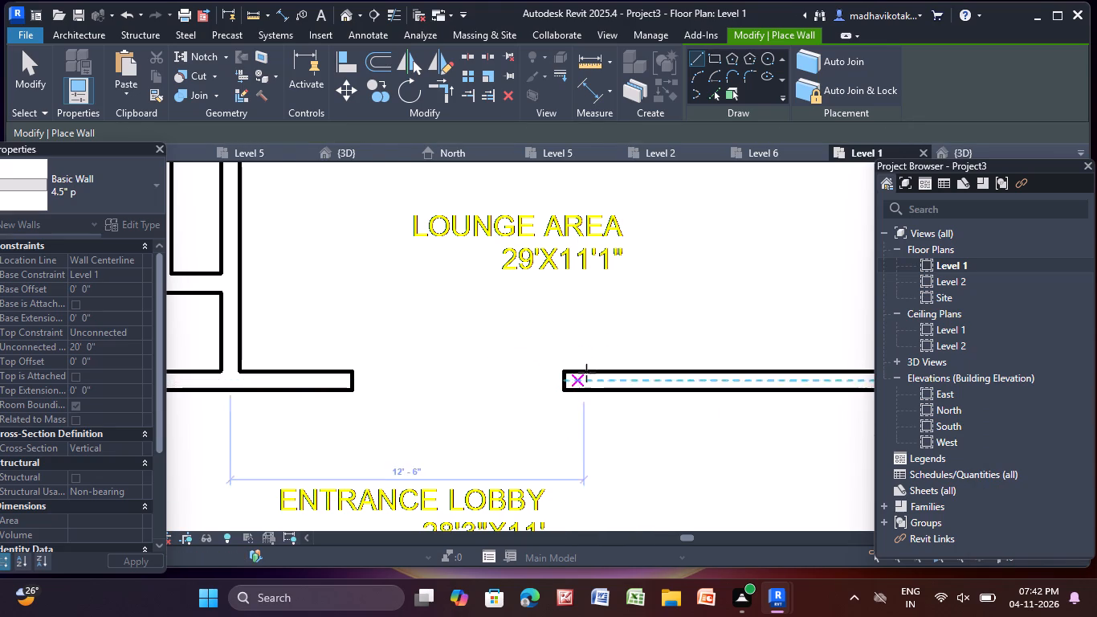
# Draw a wall along the electric panel room's corridor side, from its entrance lobby corner to the outside face of its window wall.
pyautogui.scroll(-5, 597, 365)
pyautogui.scroll(-4, 600, 256)
pyautogui.moveTo(728, 386); pyautogui.dragTo(724, 378, button='middle')
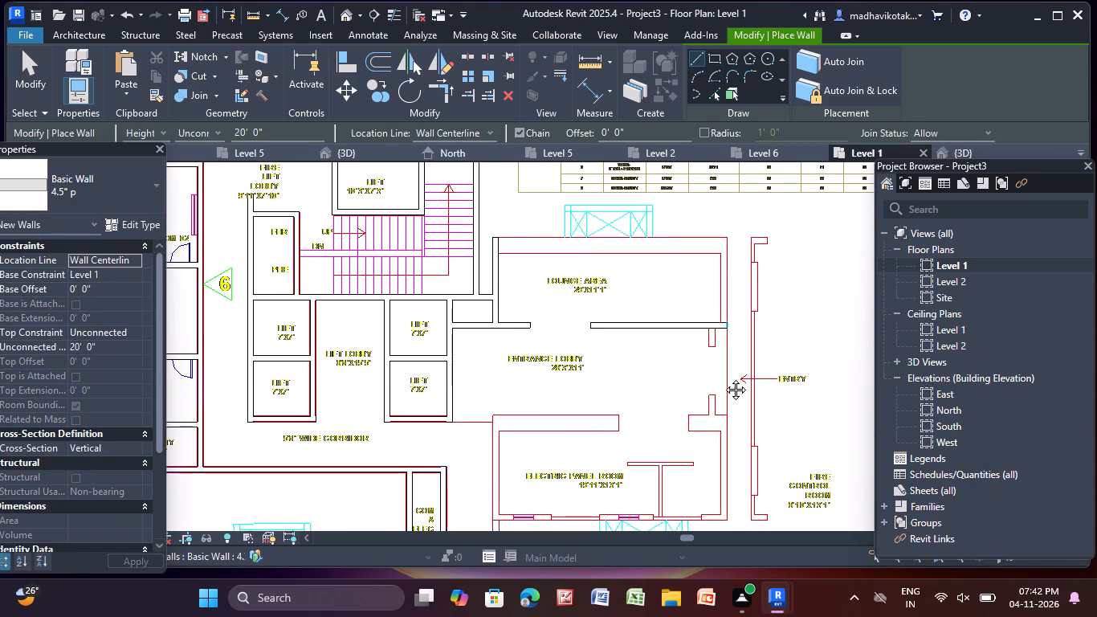
pyautogui.moveTo(724, 378); pyautogui.dragTo(561, 191, button='middle')
pyautogui.moveTo(453, 353); pyautogui.dragTo(716, 351, button='middle')
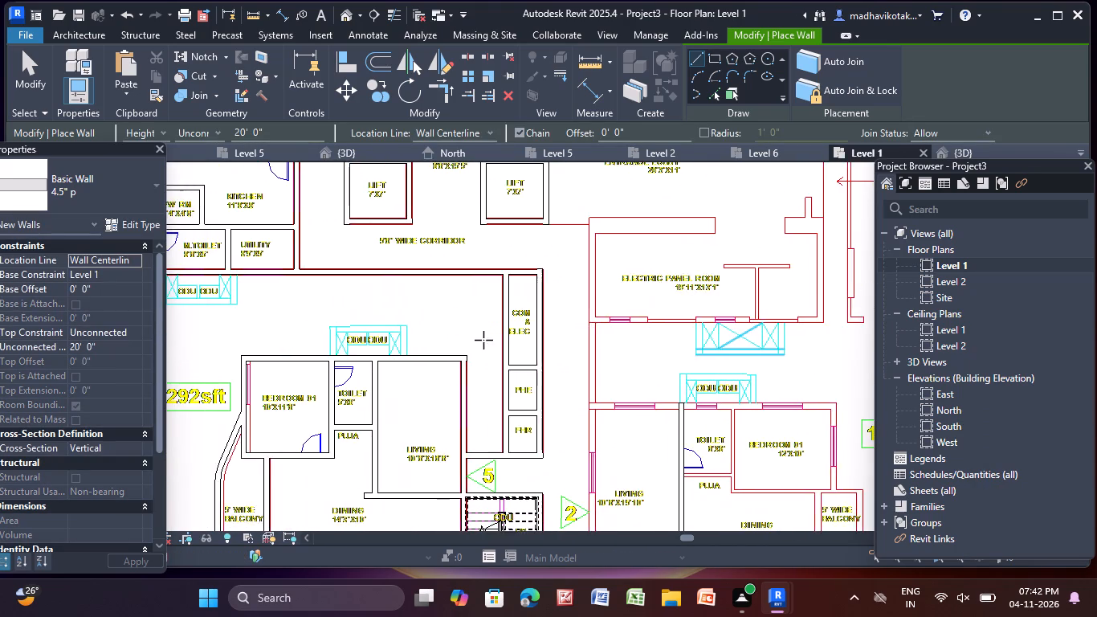
pyautogui.scroll(3, 478, 338)
pyautogui.moveTo(652, 218); pyautogui.dragTo(625, 310, button='middle')
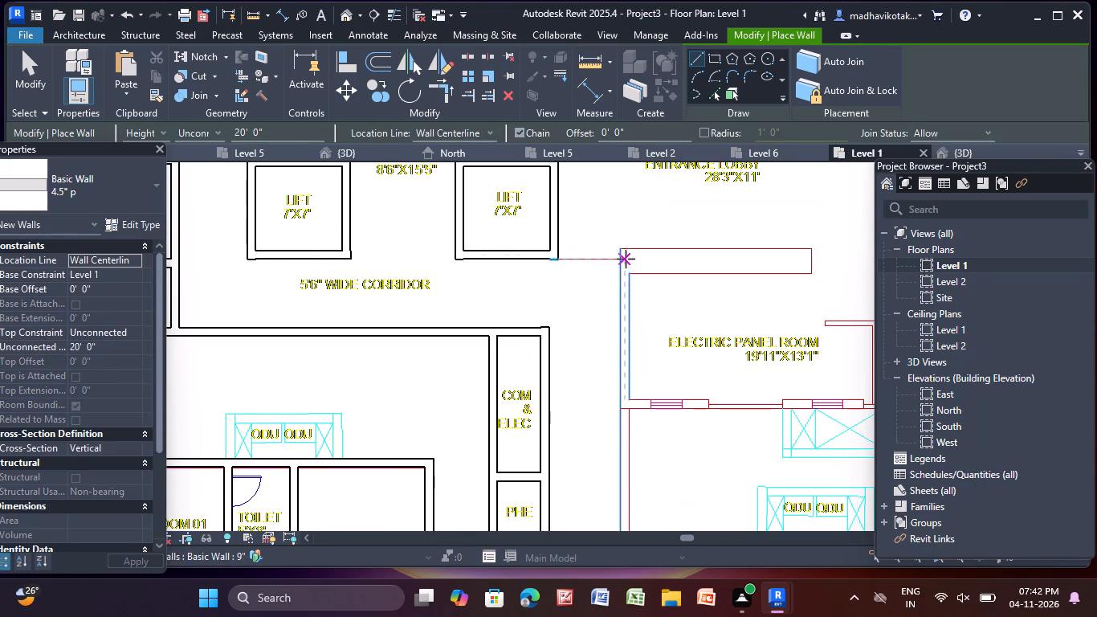
pyautogui.scroll(4, 630, 248)
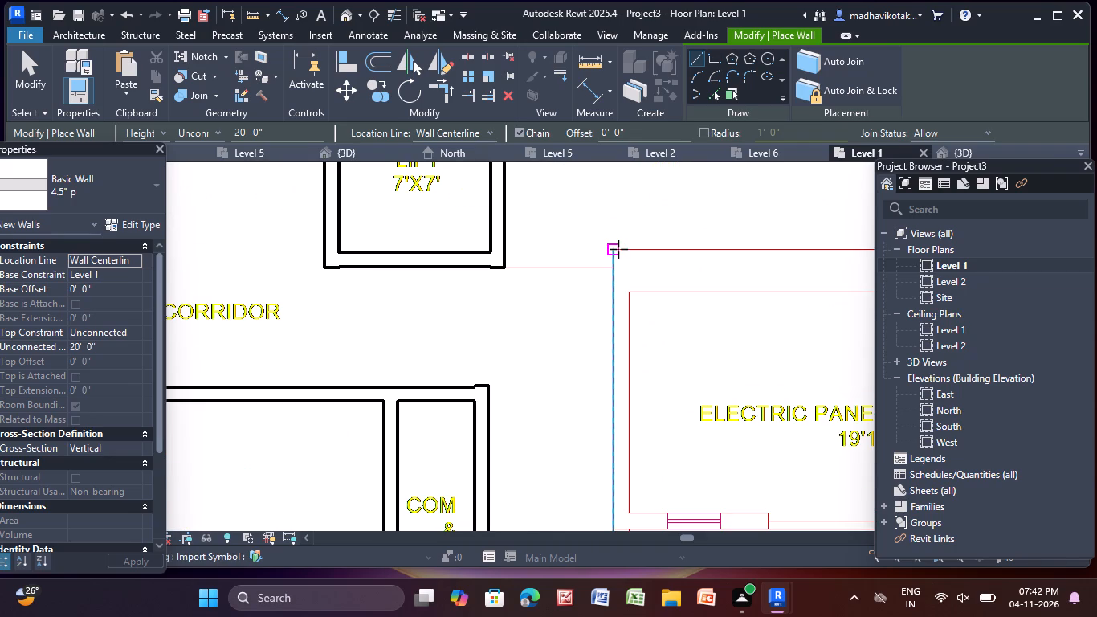
pyautogui.click(624, 248)
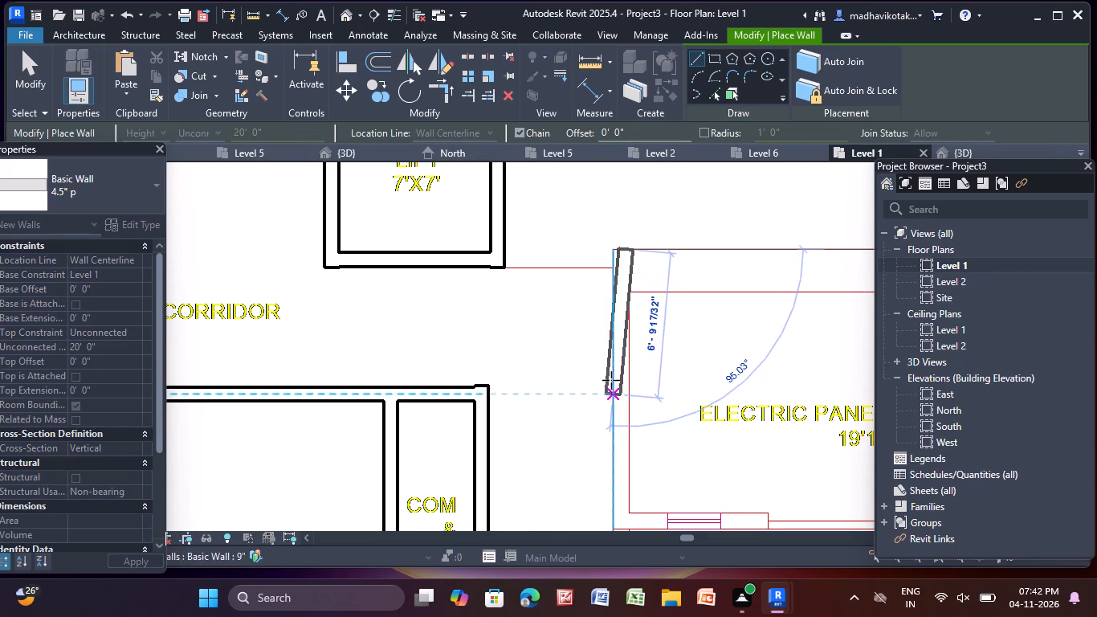
pyautogui.press('Escape')
pyautogui.scroll(3, 598, 237)
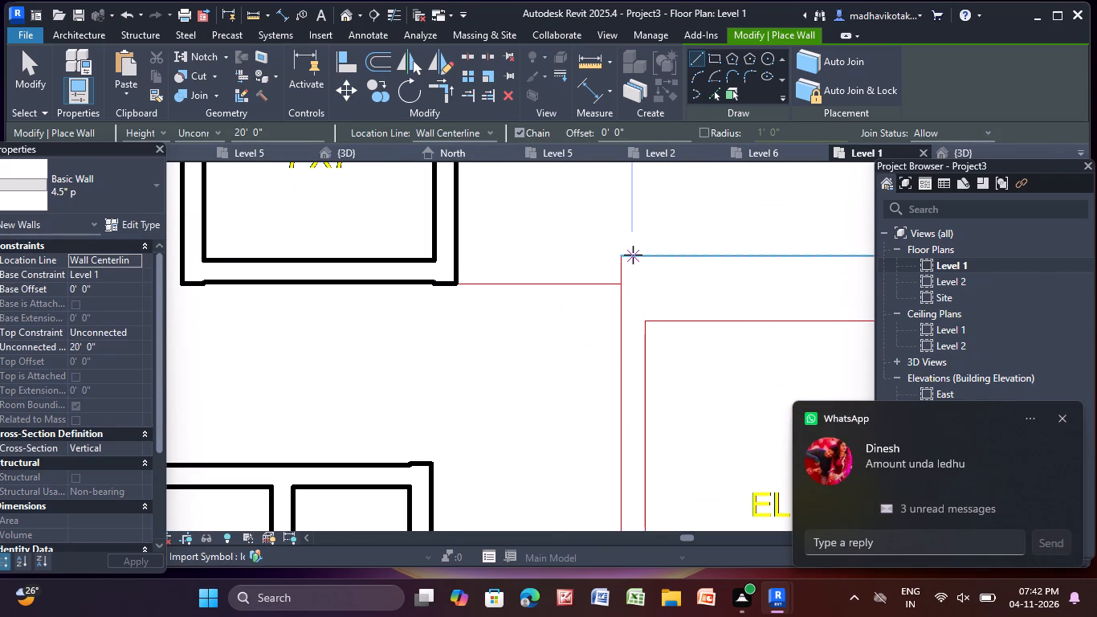
pyautogui.click(631, 259)
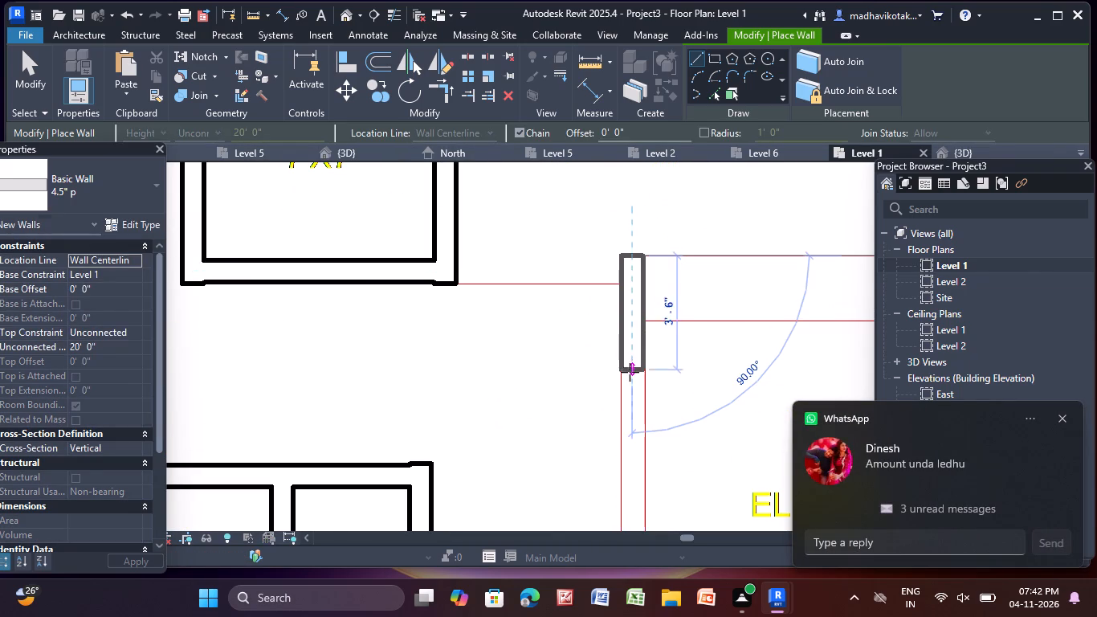
pyautogui.scroll(-1, 623, 509)
pyautogui.moveTo(623, 509); pyautogui.dragTo(620, 496, button='middle')
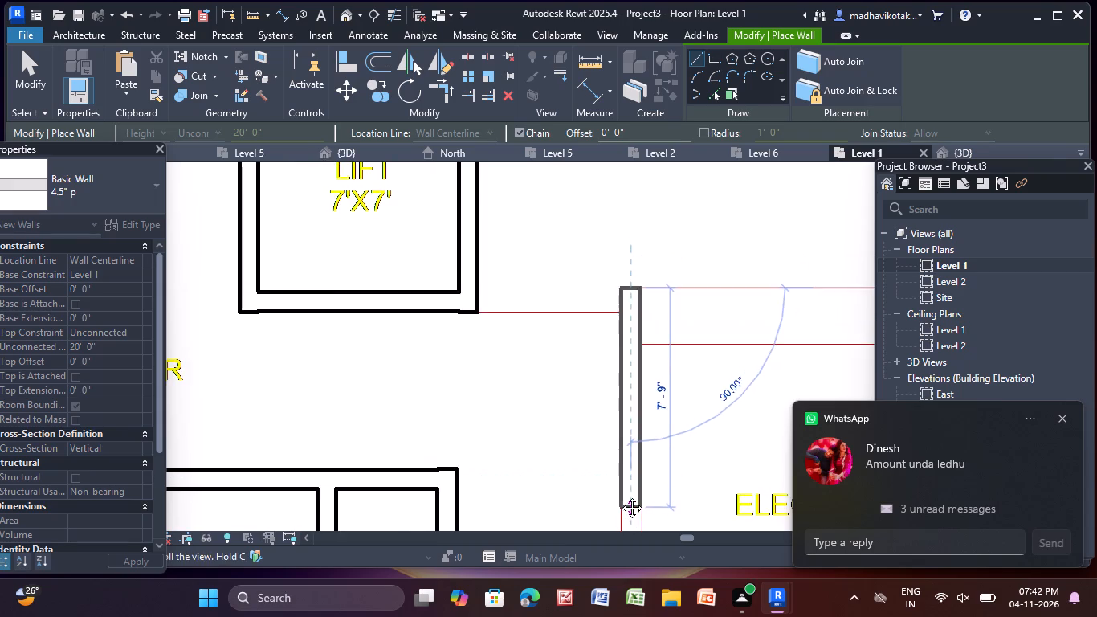
pyautogui.moveTo(620, 496); pyautogui.dragTo(508, 1, button='middle')
pyautogui.scroll(-2, 510, 452)
pyautogui.moveTo(510, 451); pyautogui.dragTo(465, 182, button='middle')
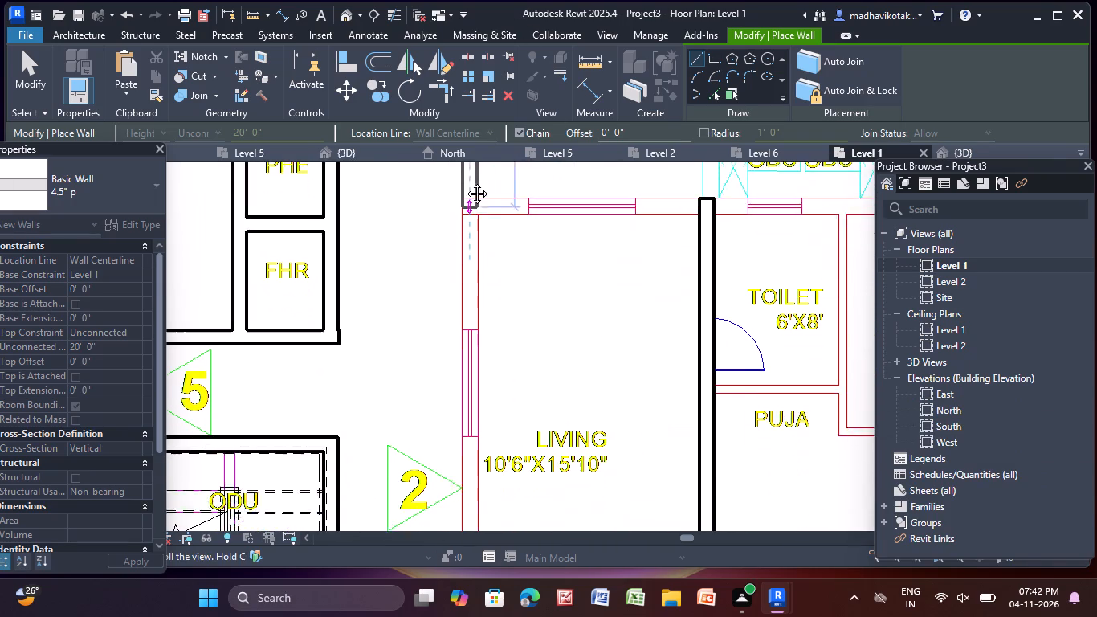
pyautogui.moveTo(465, 182); pyautogui.dragTo(464, 145, button='middle')
pyautogui.scroll(-4, 491, 422)
pyautogui.moveTo(491, 420); pyautogui.dragTo(500, 464, button='middle')
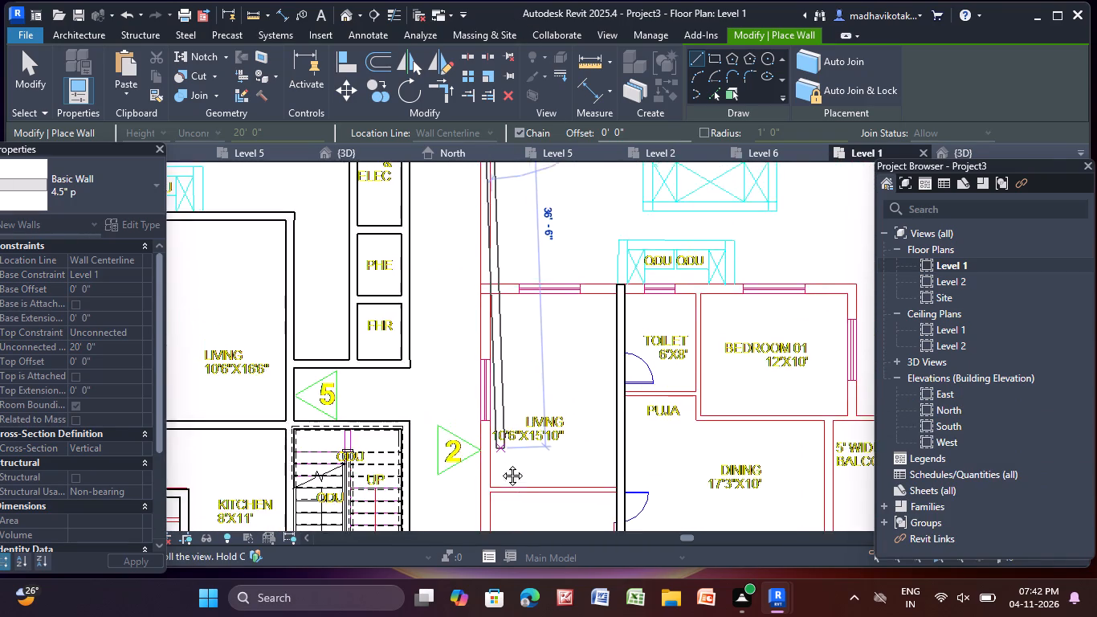
pyautogui.moveTo(500, 464); pyautogui.dragTo(503, 406, button='middle')
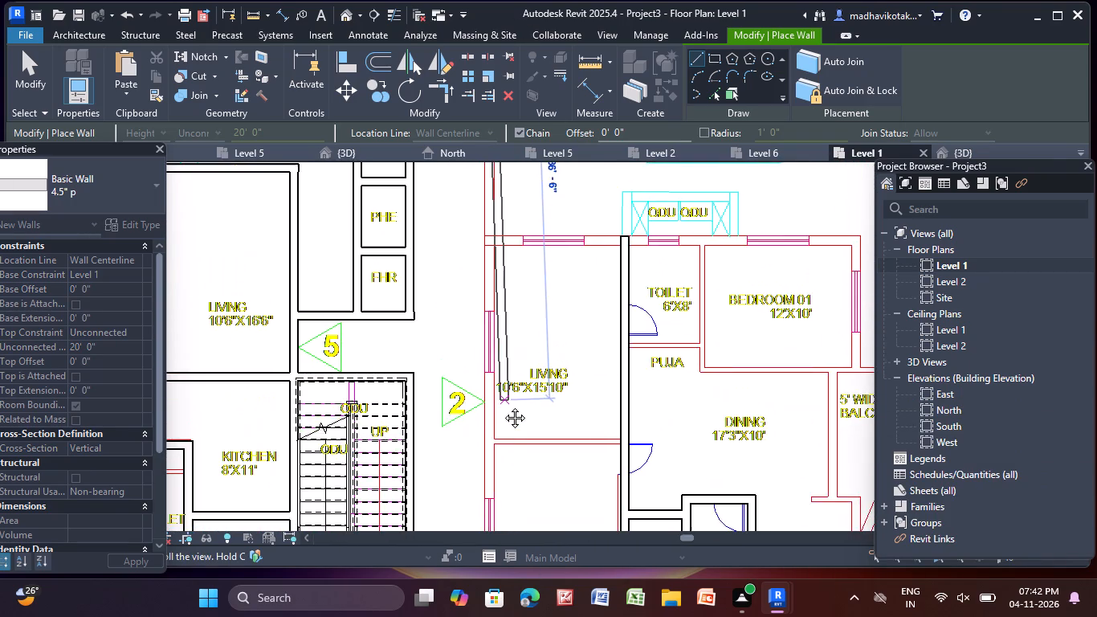
pyautogui.moveTo(503, 406); pyautogui.dragTo(511, 545, button='middle')
pyautogui.moveTo(526, 294); pyautogui.dragTo(526, 297, button='middle')
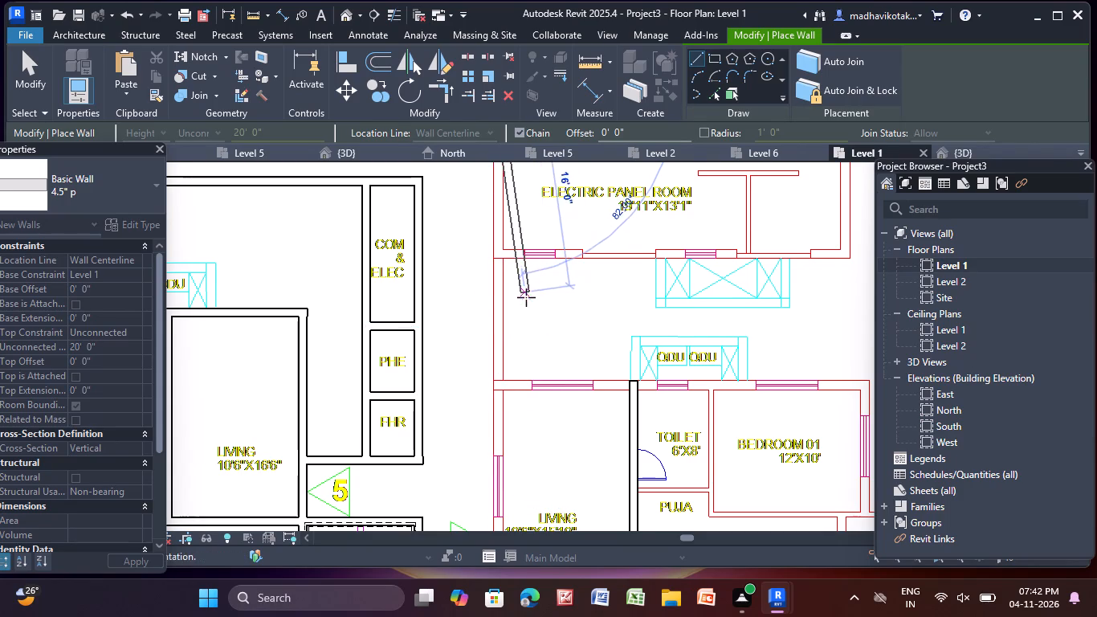
pyautogui.moveTo(526, 297); pyautogui.dragTo(520, 468, button='middle')
pyautogui.scroll(4, 491, 437)
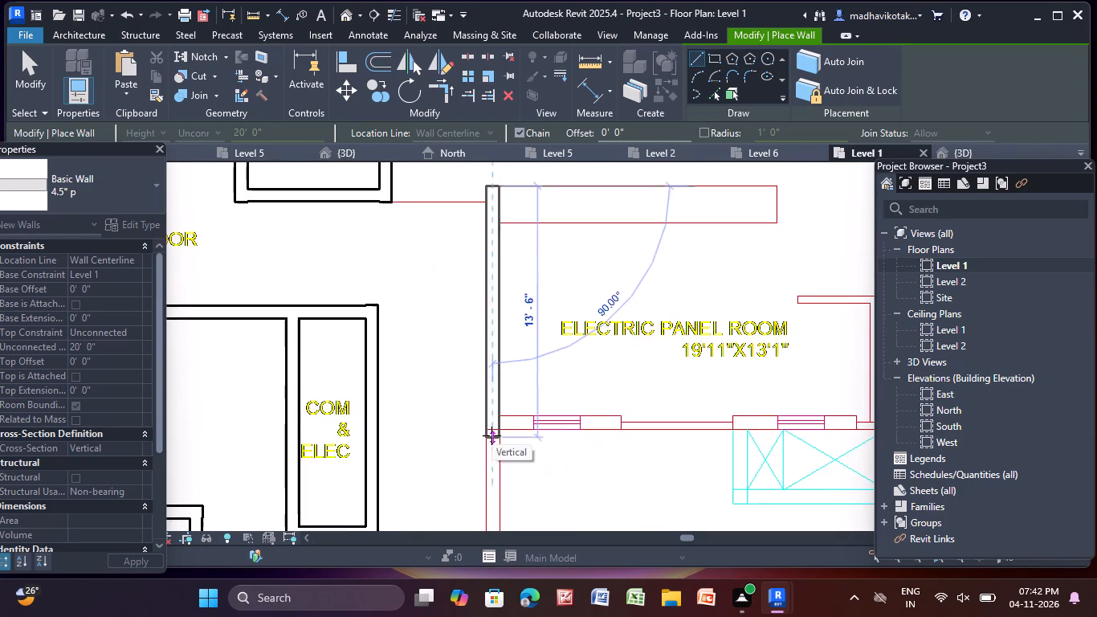
pyautogui.scroll(3, 491, 435)
pyautogui.click(493, 427)
pyautogui.press('Escape')
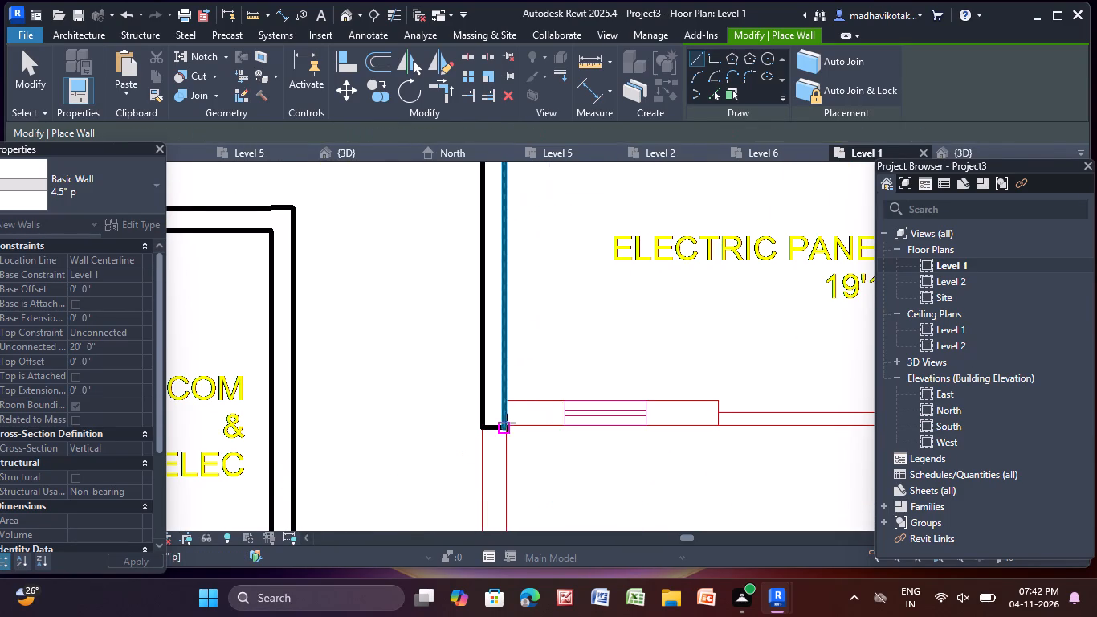
# Draw the electric panel room's window wall, about 28'-5" long, from the corridor-side wall to the entry-side outer face.
pyautogui.click(508, 414)
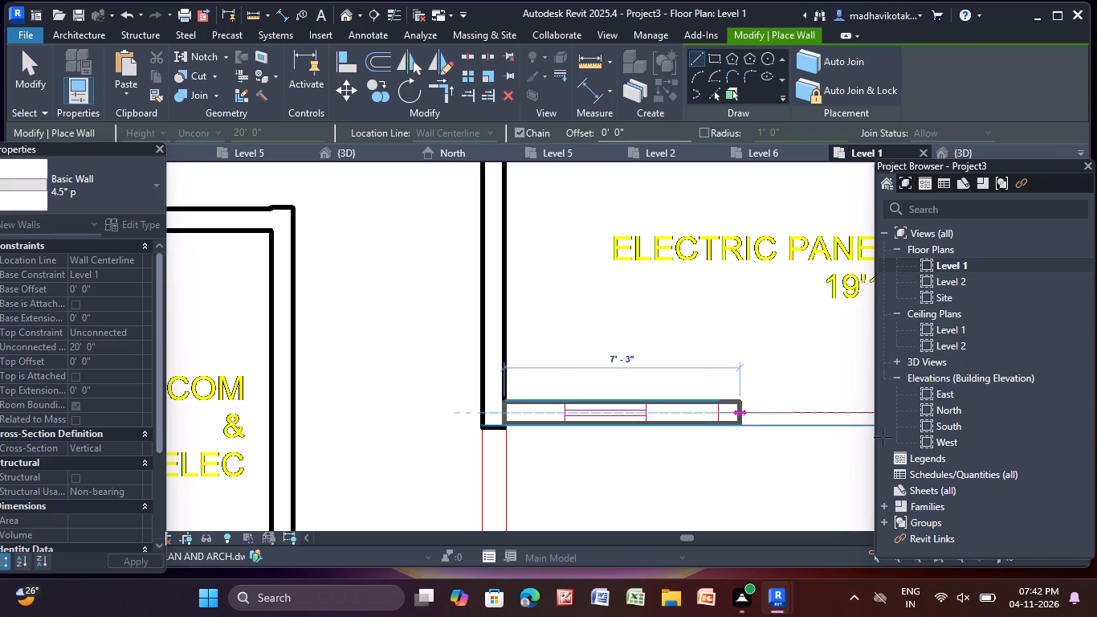
pyautogui.scroll(-7, 746, 393)
pyautogui.moveTo(756, 406); pyautogui.dragTo(520, 412, button='middle')
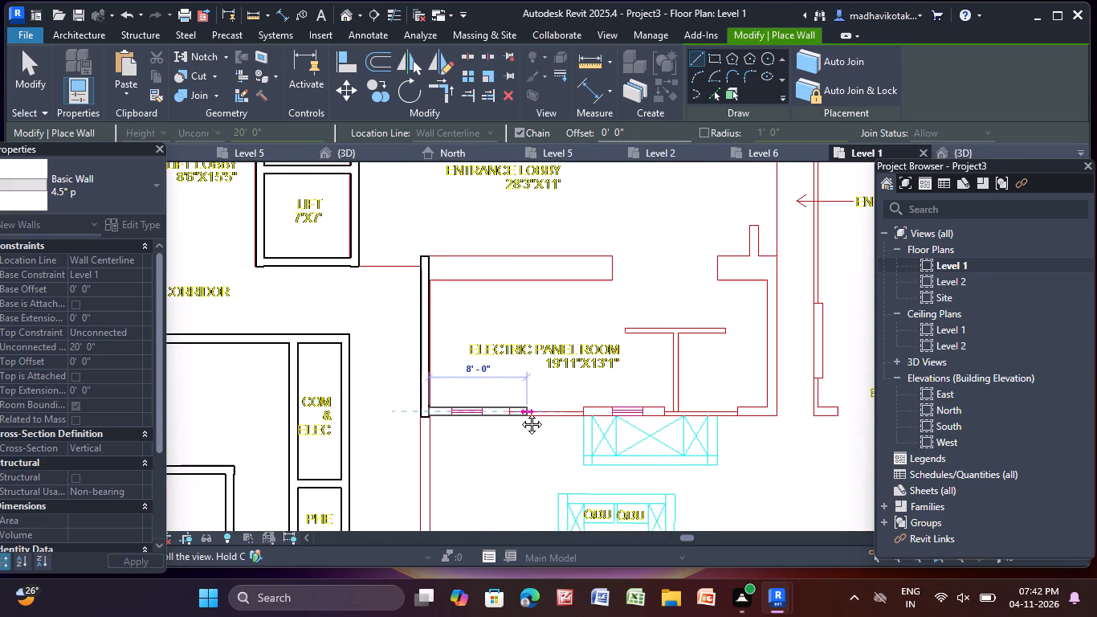
pyautogui.moveTo(520, 412); pyautogui.dragTo(517, 413, button='middle')
pyautogui.scroll(4, 769, 410)
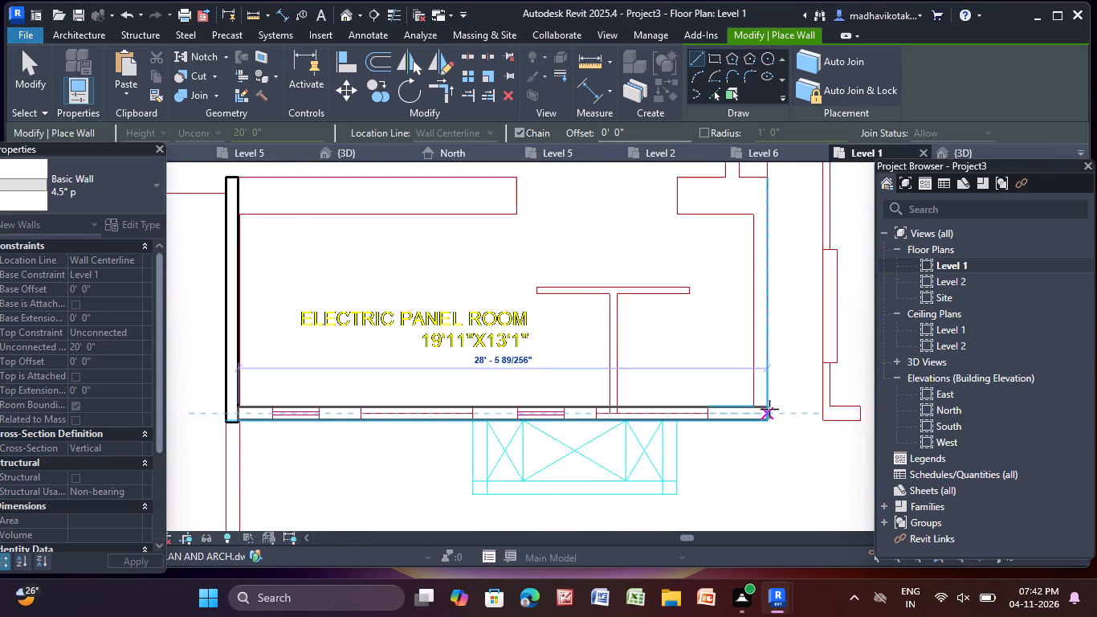
pyautogui.scroll(3, 769, 409)
pyautogui.click(767, 409)
pyautogui.press('Escape')
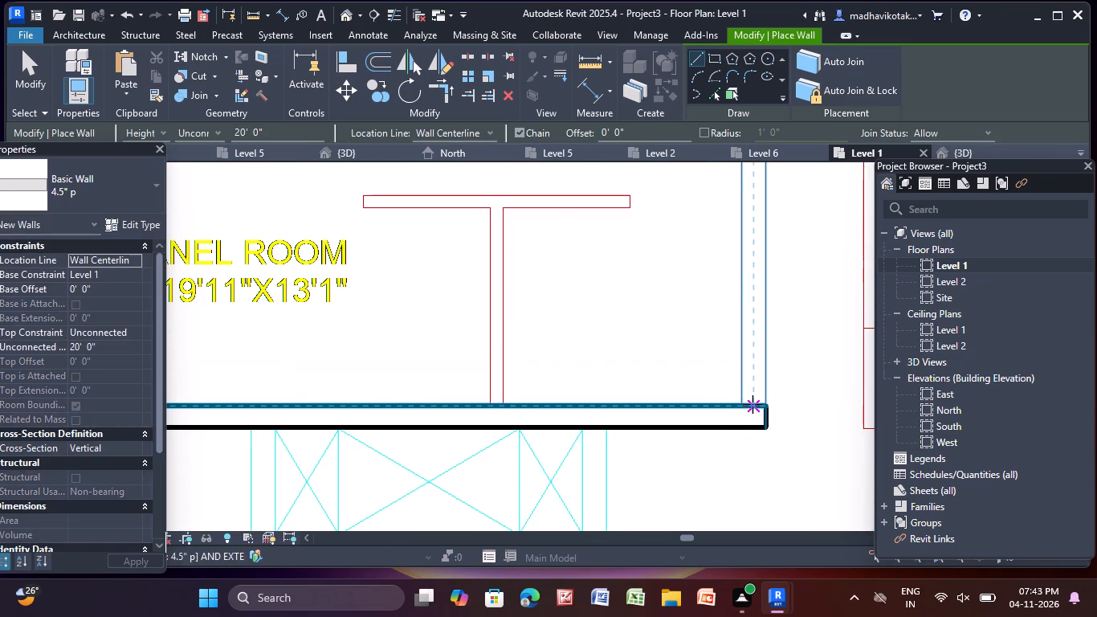
# Draw the entry-side wall, about 34'-6" long, from the electric panel room's window wall past the entrance lobby to the lounge area's outer corner.
pyautogui.click(752, 404)
pyautogui.scroll(-3, 755, 300)
pyautogui.moveTo(755, 300); pyautogui.dragTo(724, 616, button='middle')
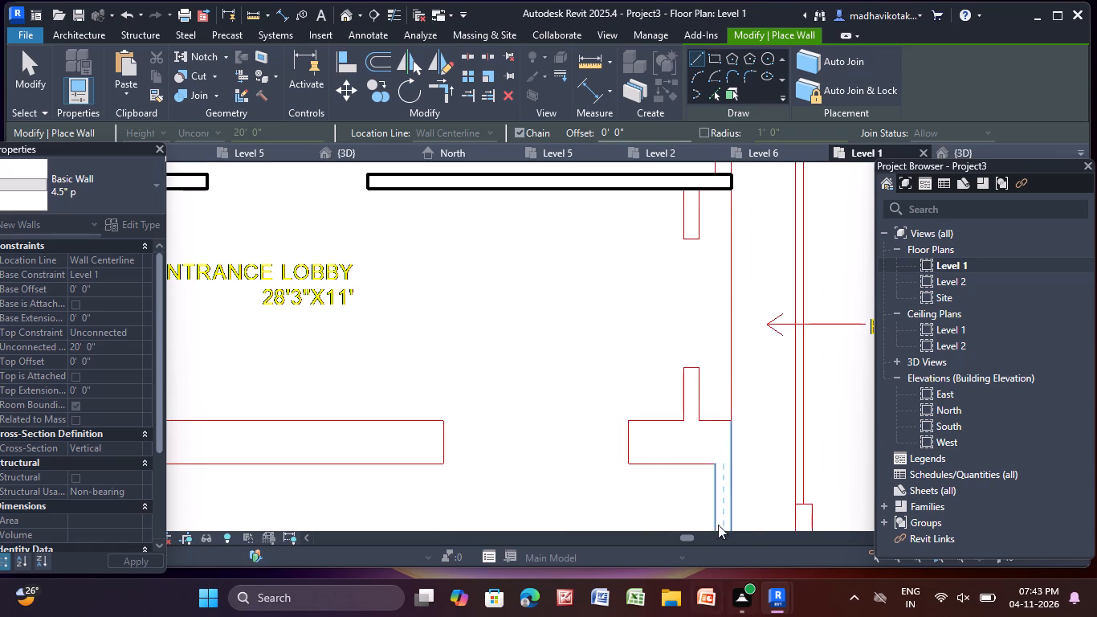
pyautogui.scroll(-2, 723, 254)
pyautogui.moveTo(723, 254); pyautogui.dragTo(711, 435, button='middle')
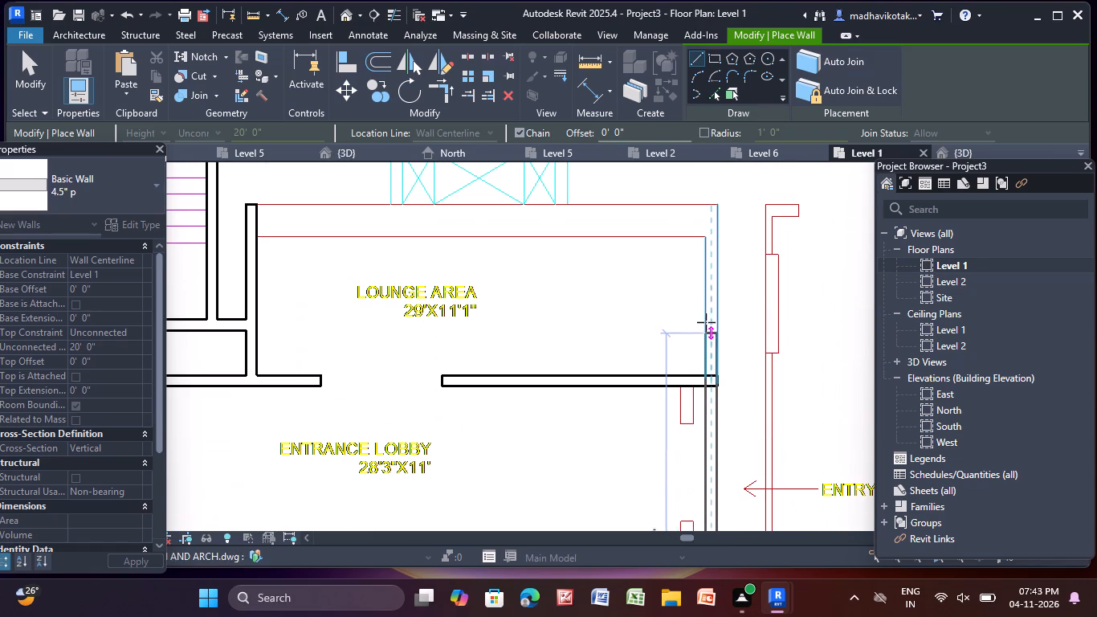
pyautogui.click(712, 204)
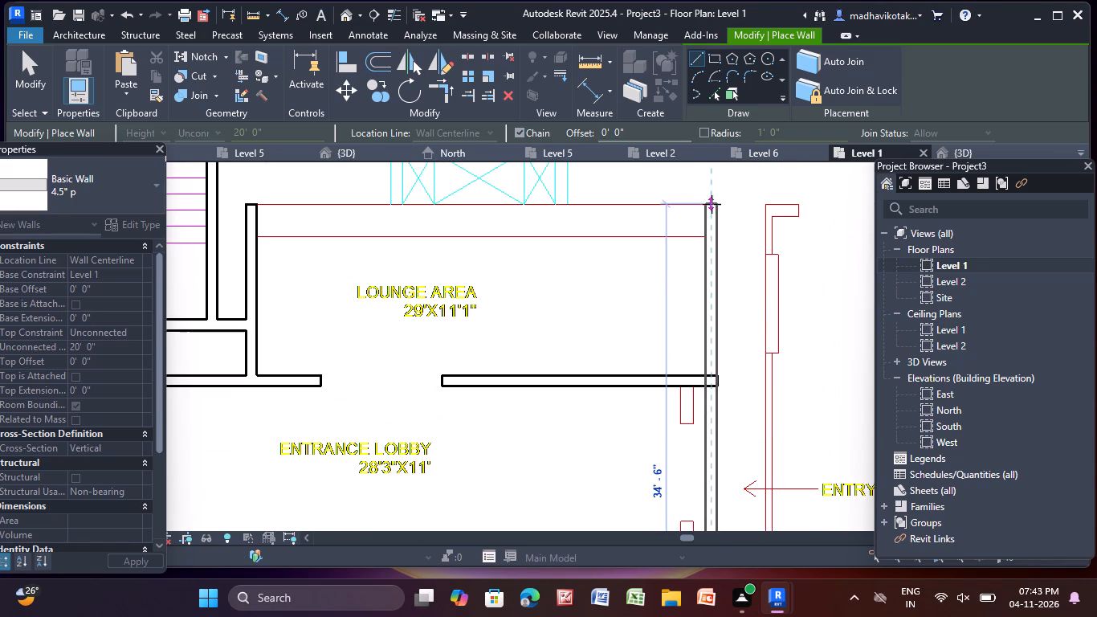
pyautogui.press('Escape')
pyautogui.scroll(-6, 610, 358)
pyautogui.scroll(-3, 568, 462)
pyautogui.moveTo(568, 461); pyautogui.dragTo(600, 305, button='middle')
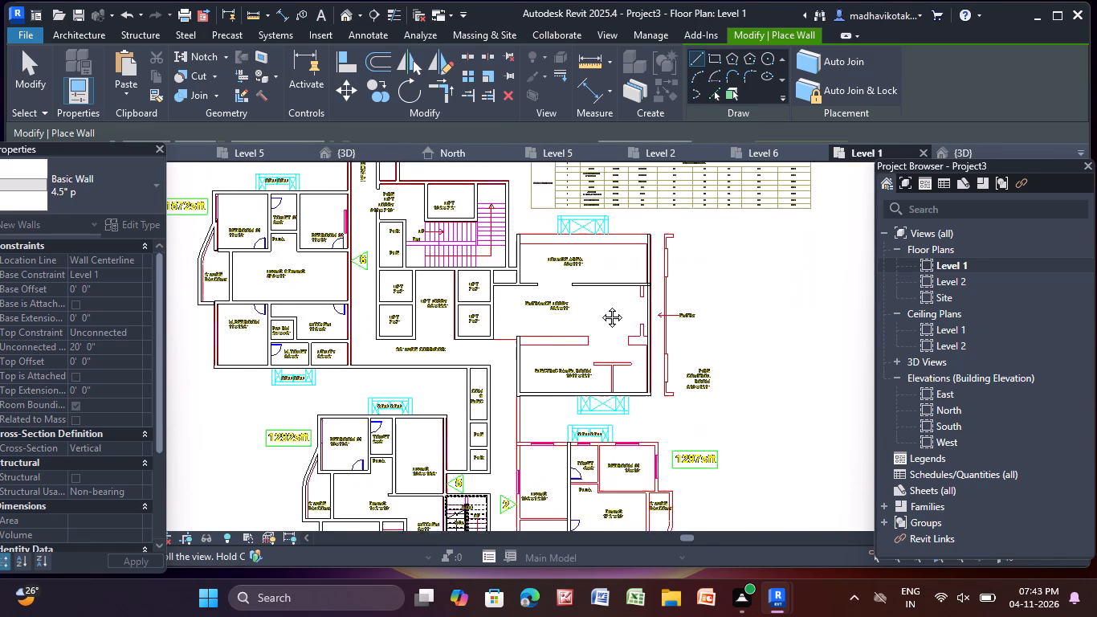
# Draw a 4.5" p wall along the corridor, from the electric panel room's corner past unit 2's living room and master bedroom to unit 3's Bedroom 01 corner.
pyautogui.moveTo(600, 305); pyautogui.dragTo(603, 284, button='middle')
pyautogui.scroll(4, 520, 452)
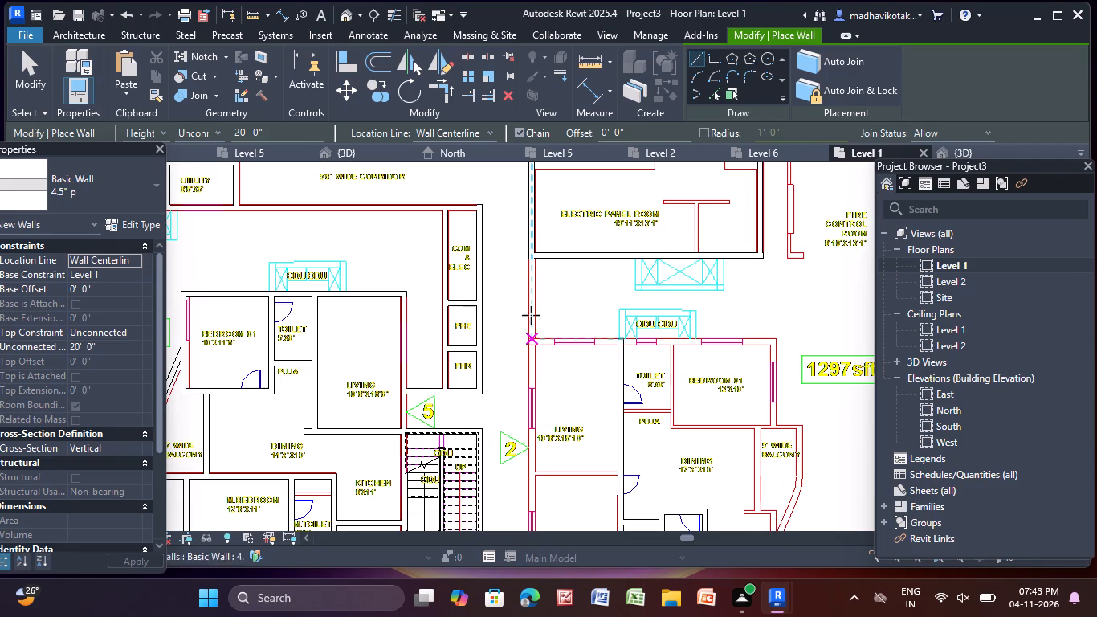
pyautogui.scroll(6, 527, 282)
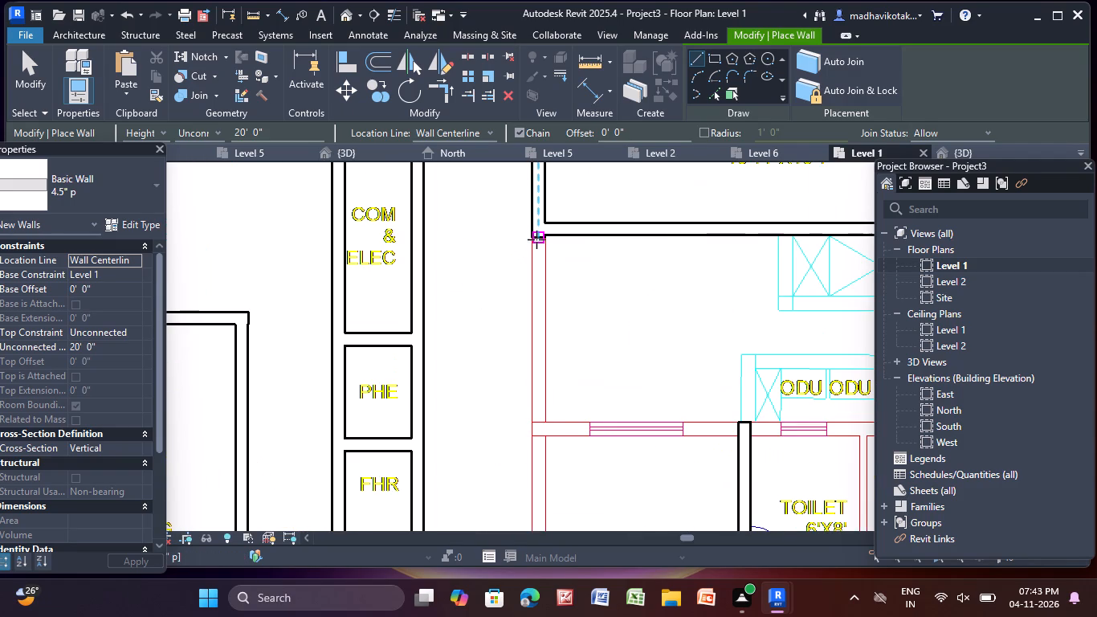
pyautogui.click(536, 239)
pyautogui.scroll(-3, 541, 494)
pyautogui.moveTo(541, 493); pyautogui.dragTo(538, 209, button='middle')
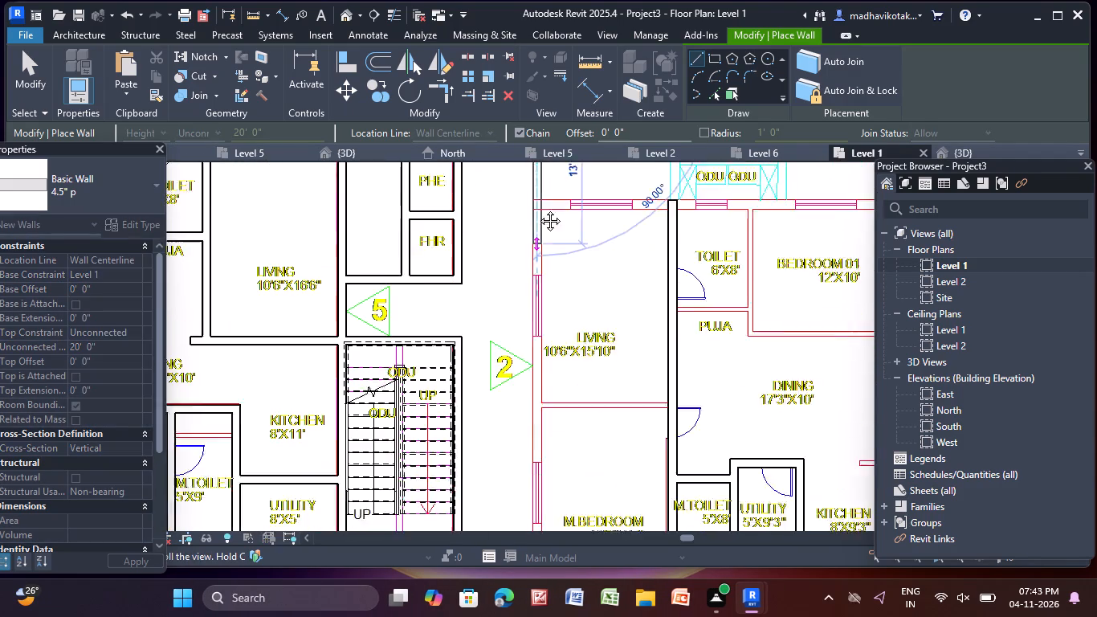
pyautogui.moveTo(538, 209); pyautogui.dragTo(516, 133, button='middle')
pyautogui.moveTo(520, 447); pyautogui.dragTo(478, 71, button='middle')
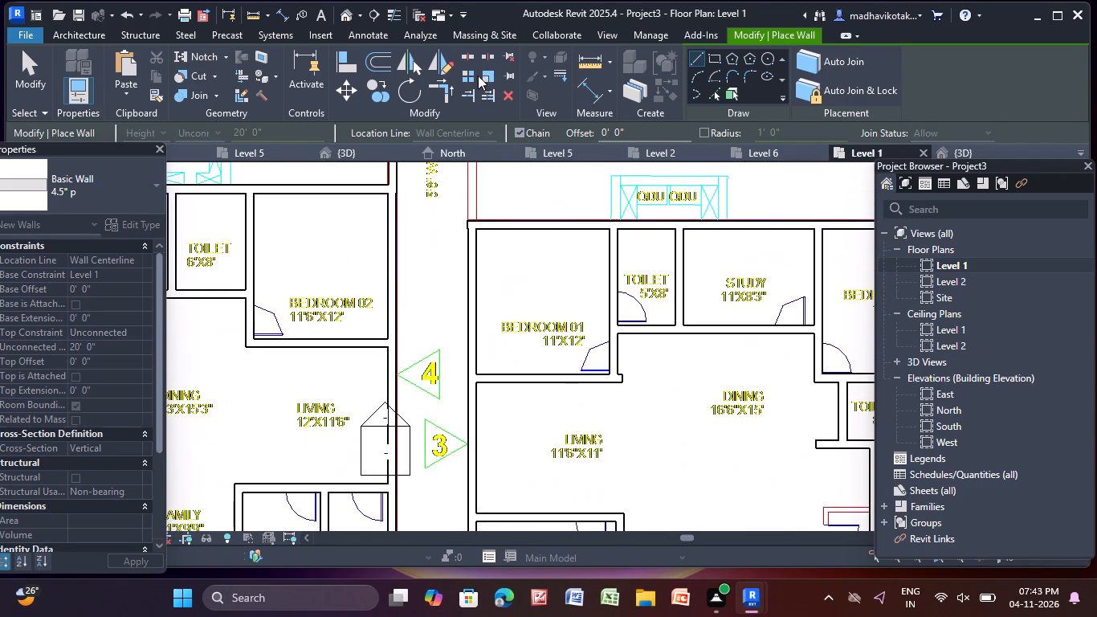
pyautogui.scroll(8, 476, 223)
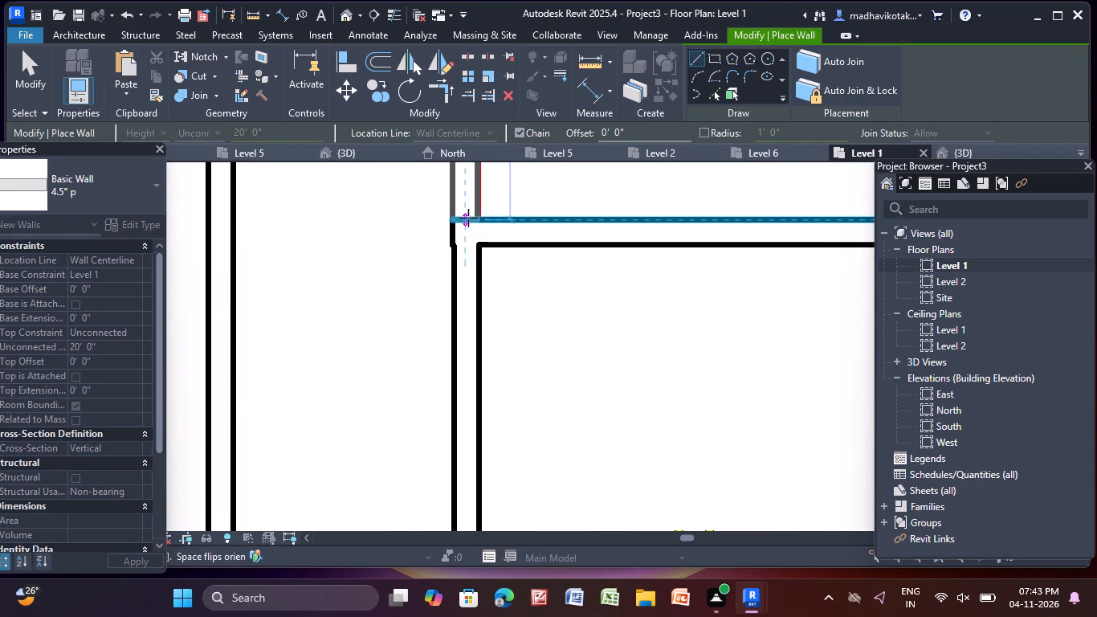
pyautogui.click(467, 219)
pyautogui.press('Escape')
# Draw a 9" w wall, about 30'-4" long, along unit 2's window side from the corridor wall at M.Bedroom to the kitchen's outer corner.
pyautogui.scroll(-9, 512, 188)
pyautogui.moveTo(512, 188); pyautogui.dragTo(517, 562, button='middle')
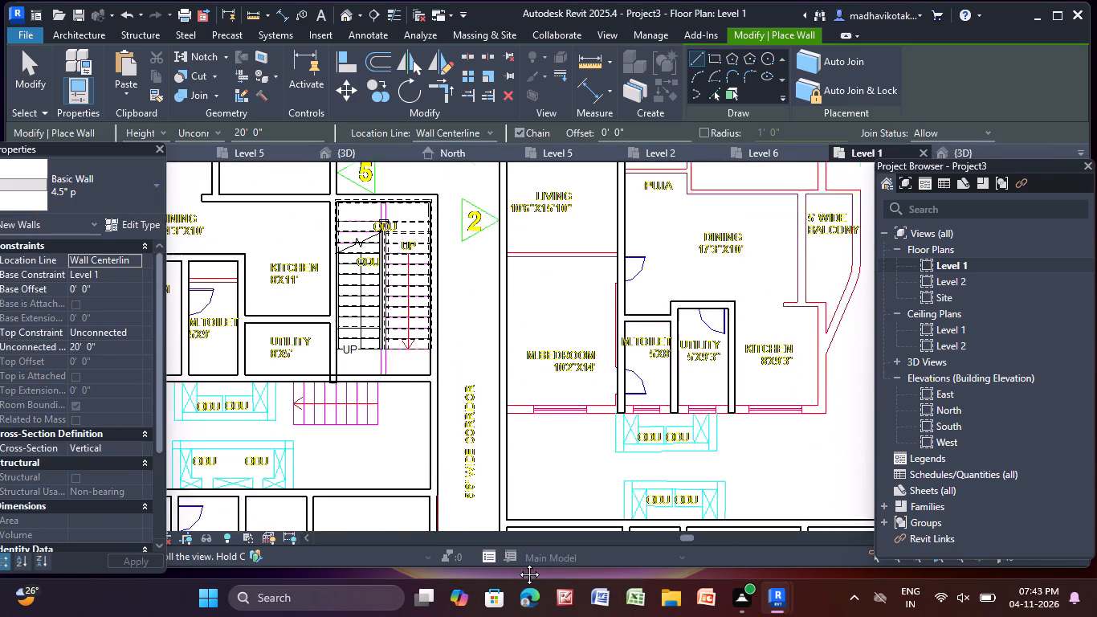
pyautogui.moveTo(517, 562); pyautogui.dragTo(517, 570, button='middle')
pyautogui.moveTo(519, 536); pyautogui.dragTo(477, 373, button='middle')
pyautogui.scroll(3, 517, 475)
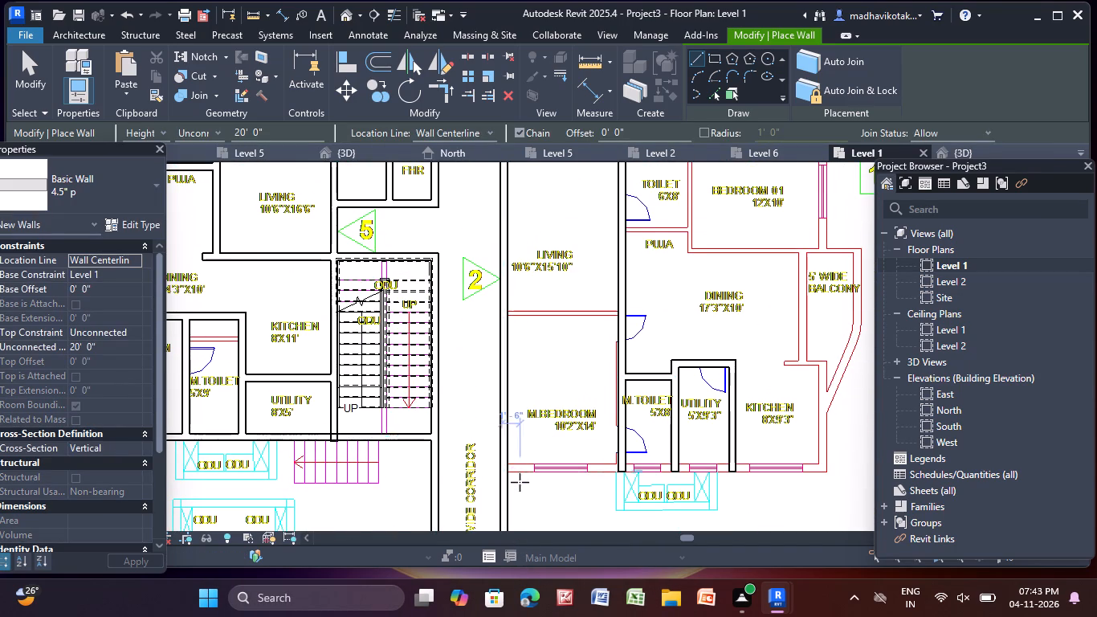
pyautogui.scroll(5, 520, 482)
pyautogui.click(130, 190)
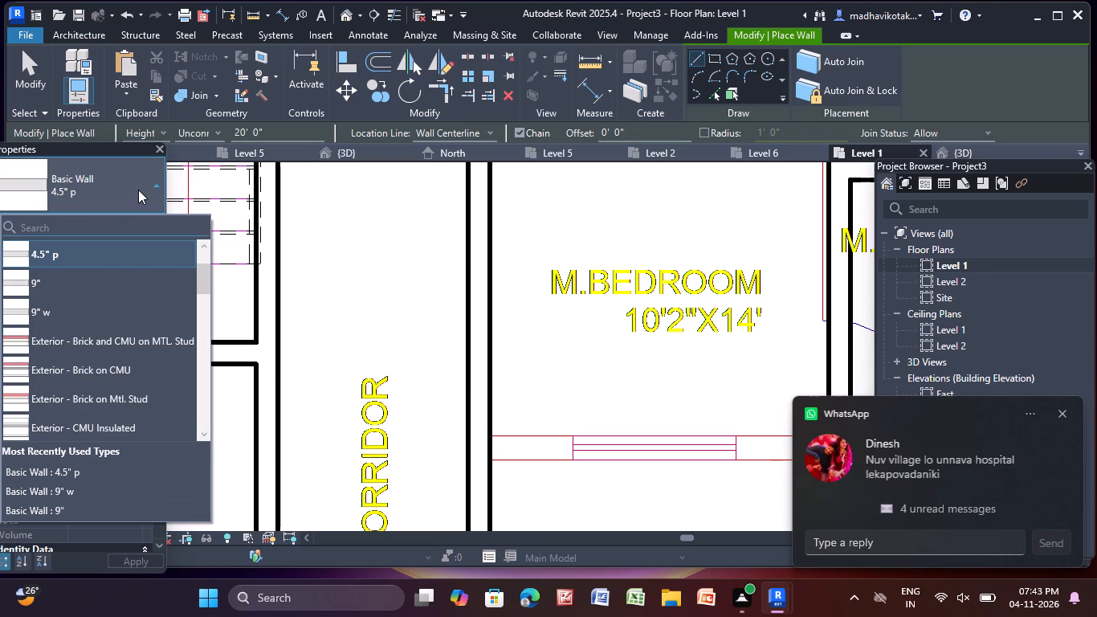
pyautogui.click(101, 313)
pyautogui.scroll(-2, 528, 458)
pyautogui.moveTo(528, 457); pyautogui.dragTo(318, 288, button='middle')
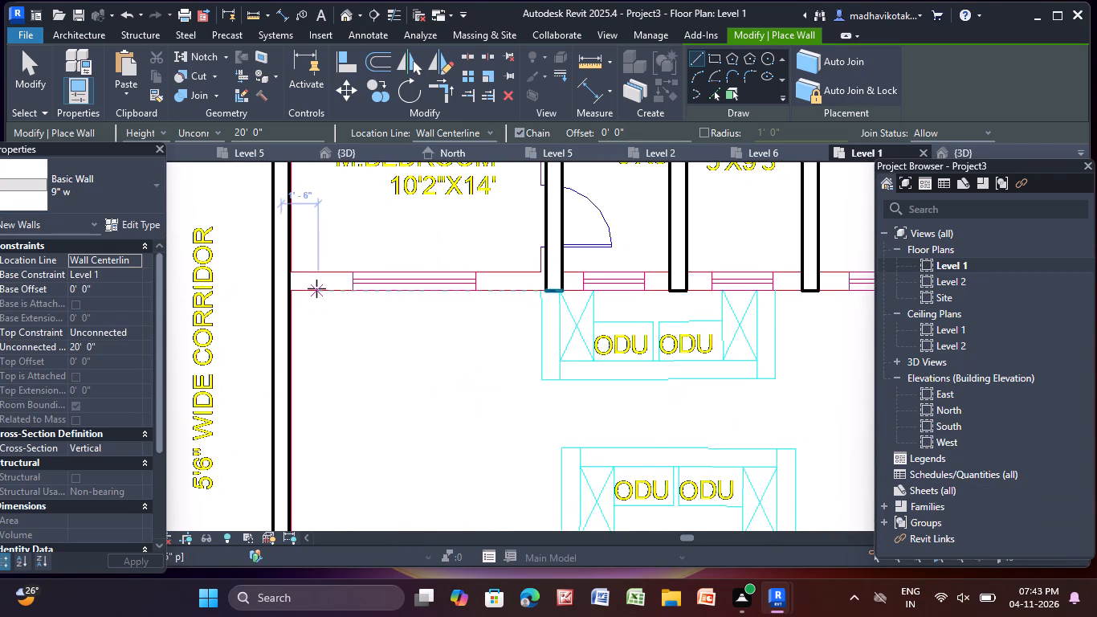
pyautogui.scroll(3, 275, 280)
pyautogui.click(296, 280)
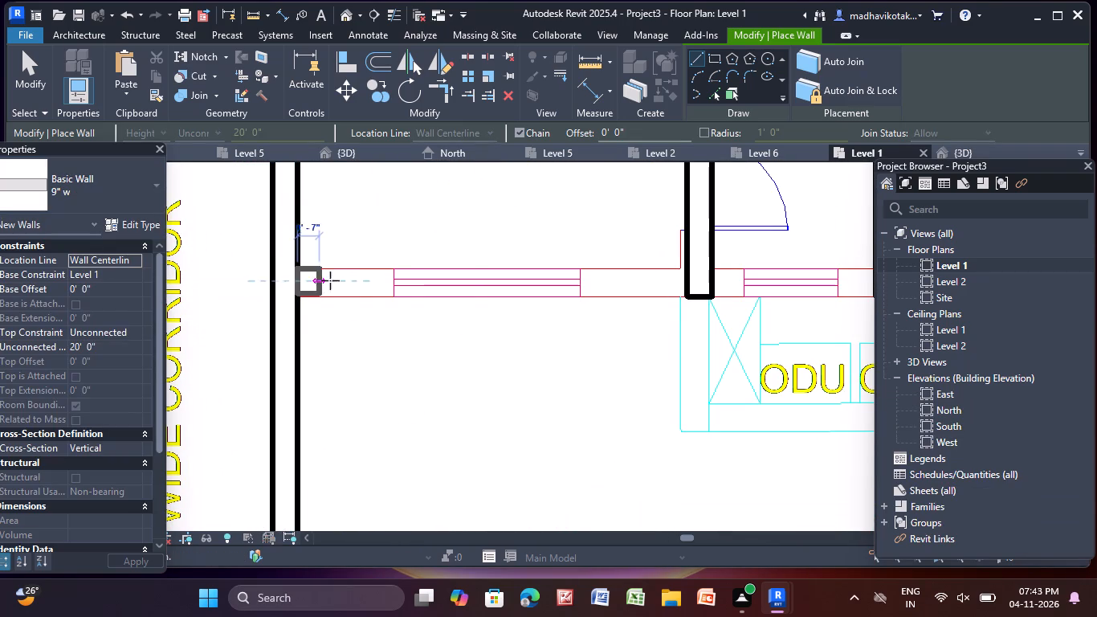
pyautogui.scroll(-4, 618, 271)
pyautogui.moveTo(618, 271); pyautogui.dragTo(135, 288, button='middle')
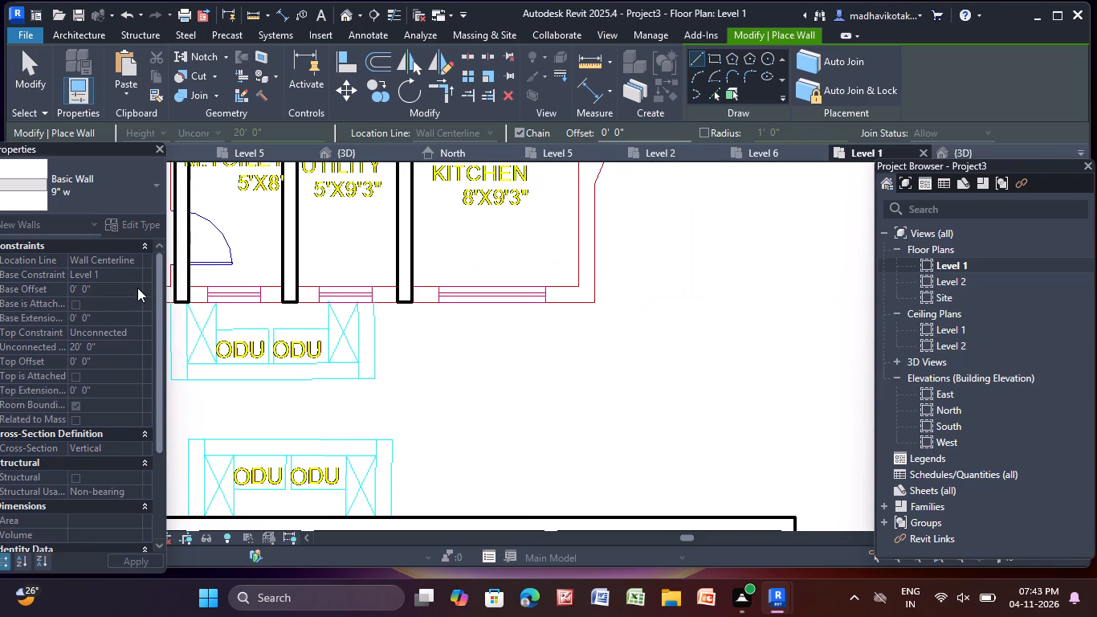
pyautogui.scroll(3, 598, 288)
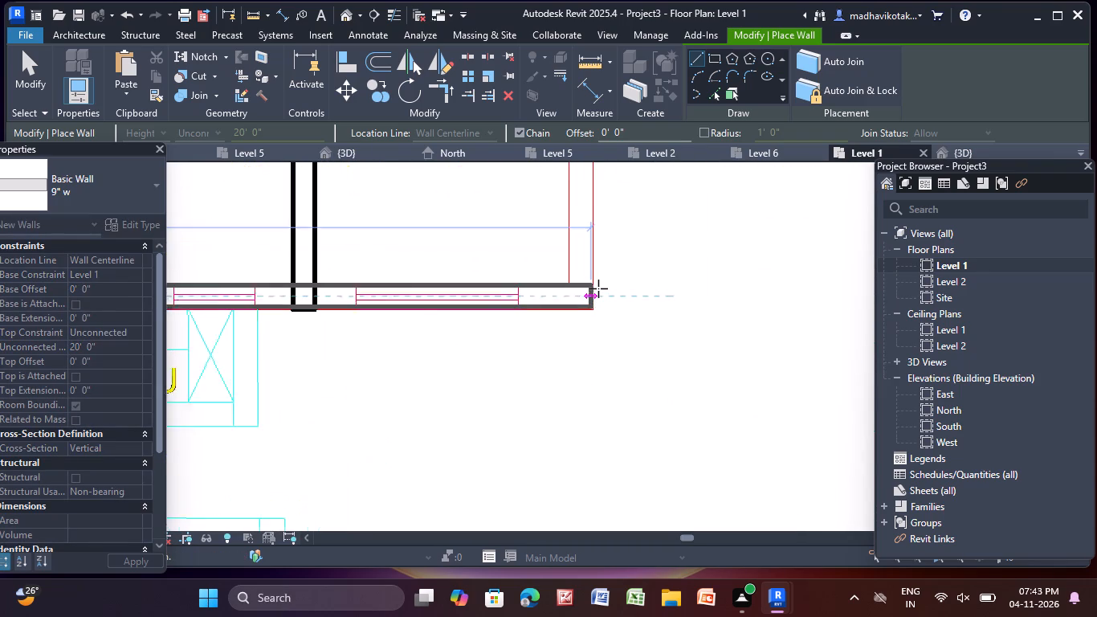
pyautogui.scroll(1, 598, 288)
pyautogui.click(597, 288)
pyautogui.press('Escape')
# Create 9" w walls from the picked outer plan lines of unit 2's kitchen side and the balcony's slanted, curved and straight edges.
pyautogui.scroll(-5, 588, 288)
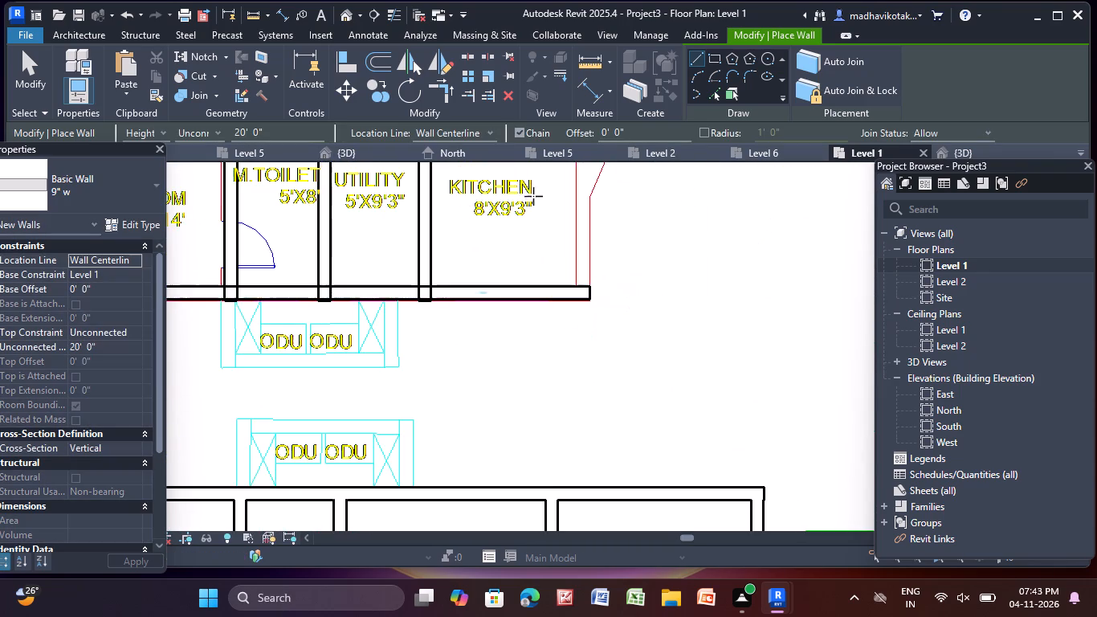
pyautogui.scroll(-7, 503, 292)
pyautogui.moveTo(476, 250); pyautogui.dragTo(471, 408, button='middle')
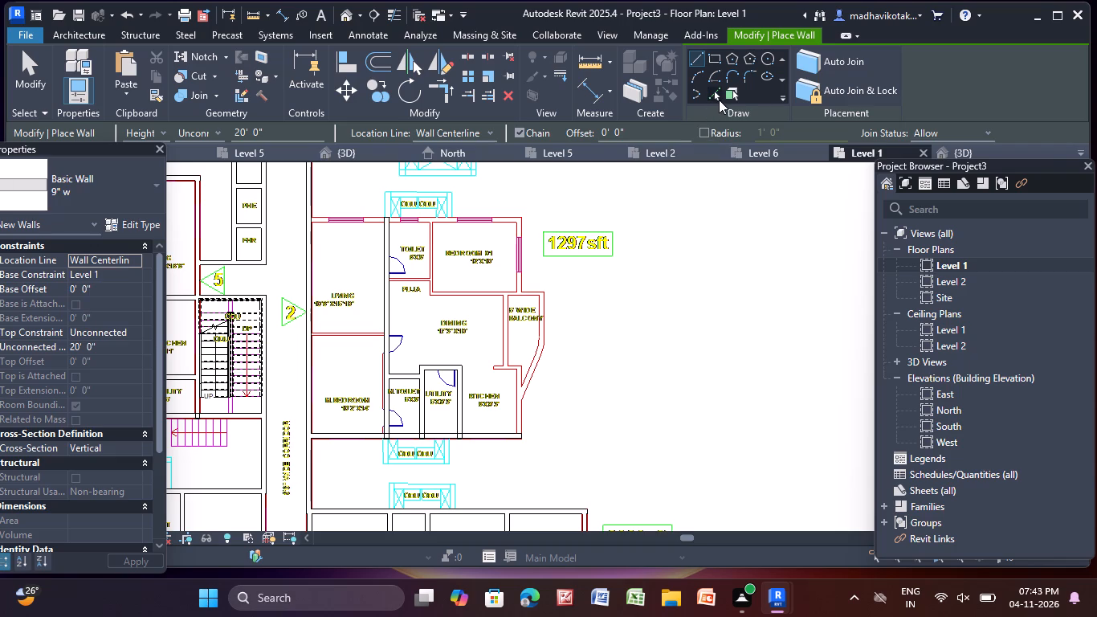
pyautogui.click(716, 93)
pyautogui.scroll(9, 516, 448)
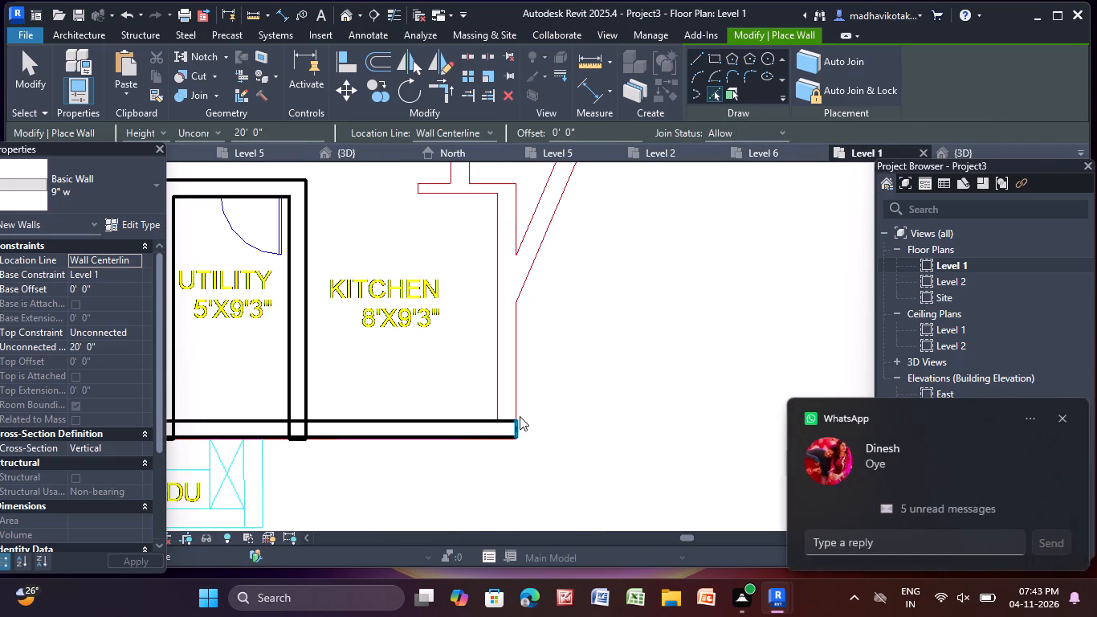
pyautogui.click(516, 406)
pyautogui.moveTo(544, 326); pyautogui.dragTo(553, 476, button='middle')
pyautogui.click(538, 416)
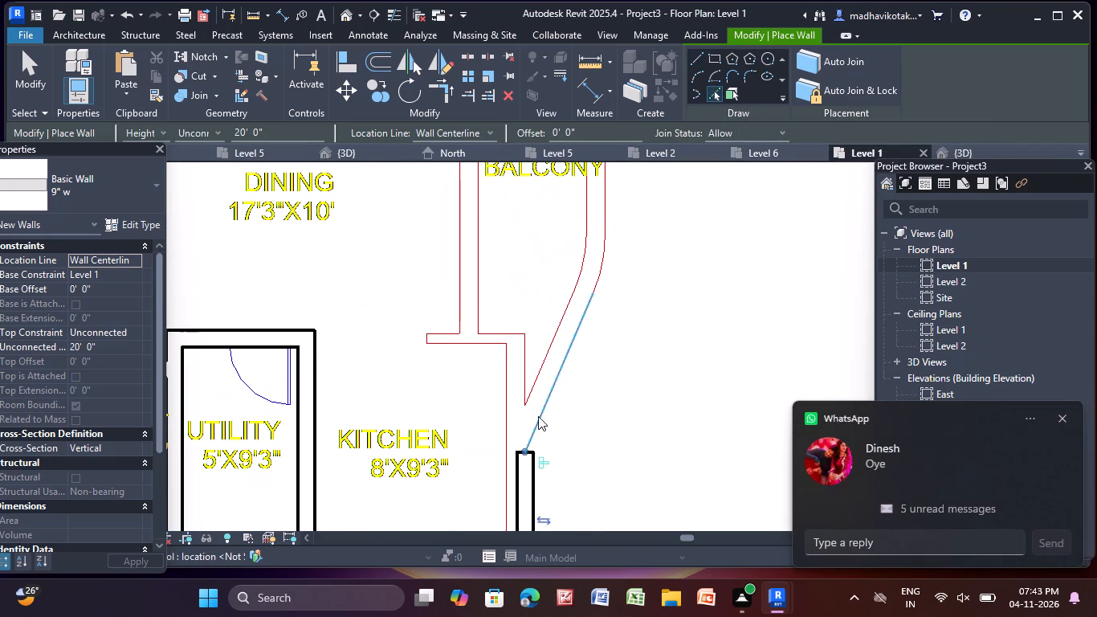
pyautogui.moveTo(575, 392); pyautogui.dragTo(601, 501, button='middle')
pyautogui.click(632, 373)
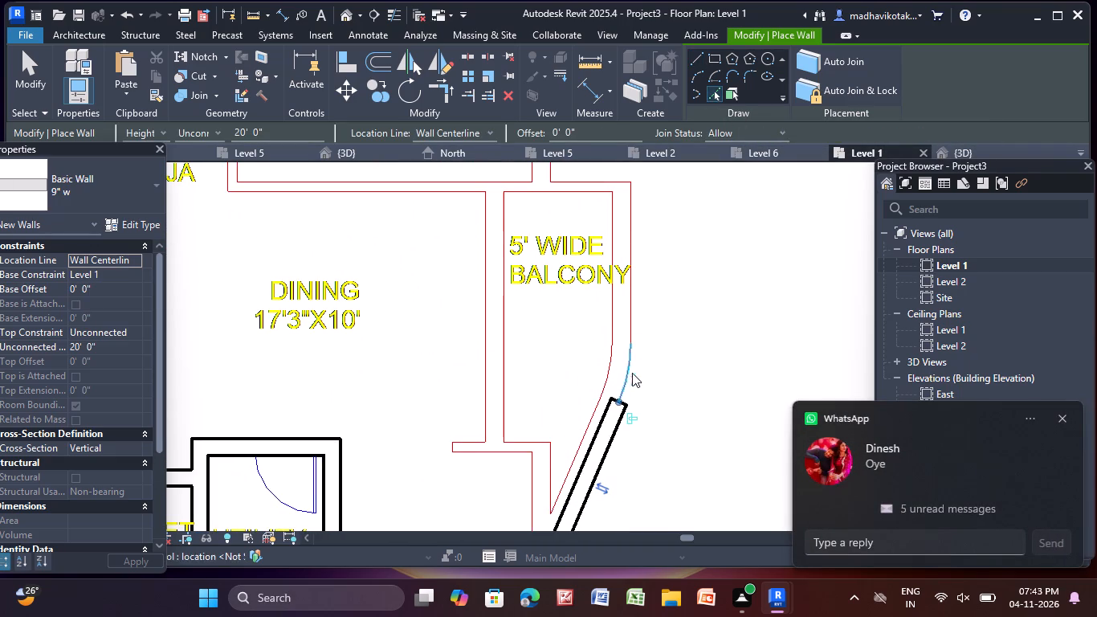
pyautogui.moveTo(625, 374); pyautogui.dragTo(602, 482, button='middle')
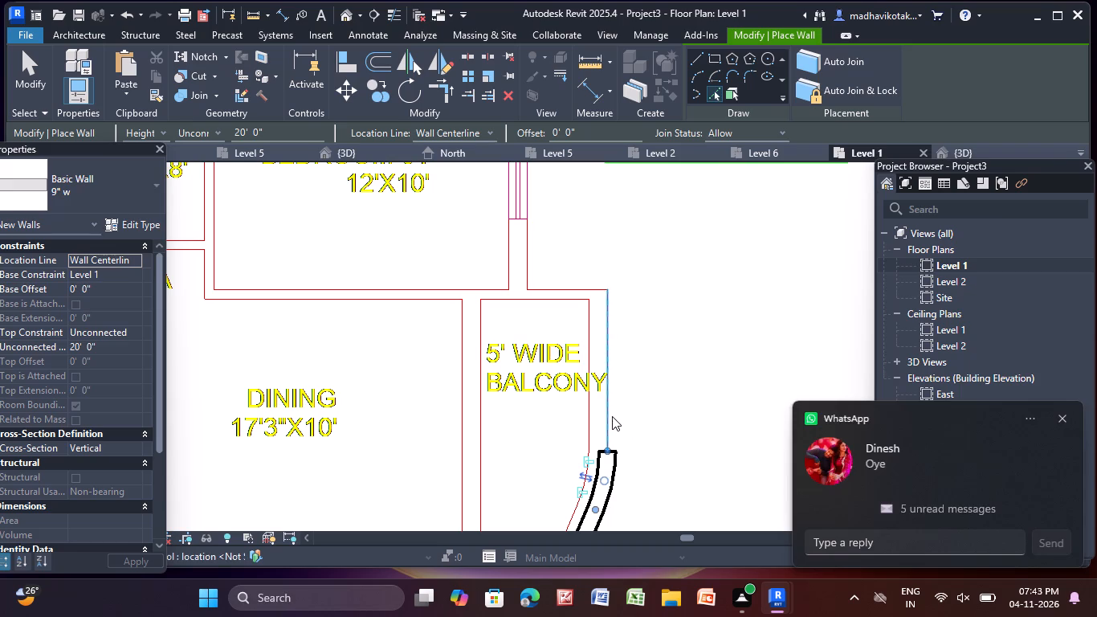
pyautogui.click(612, 416)
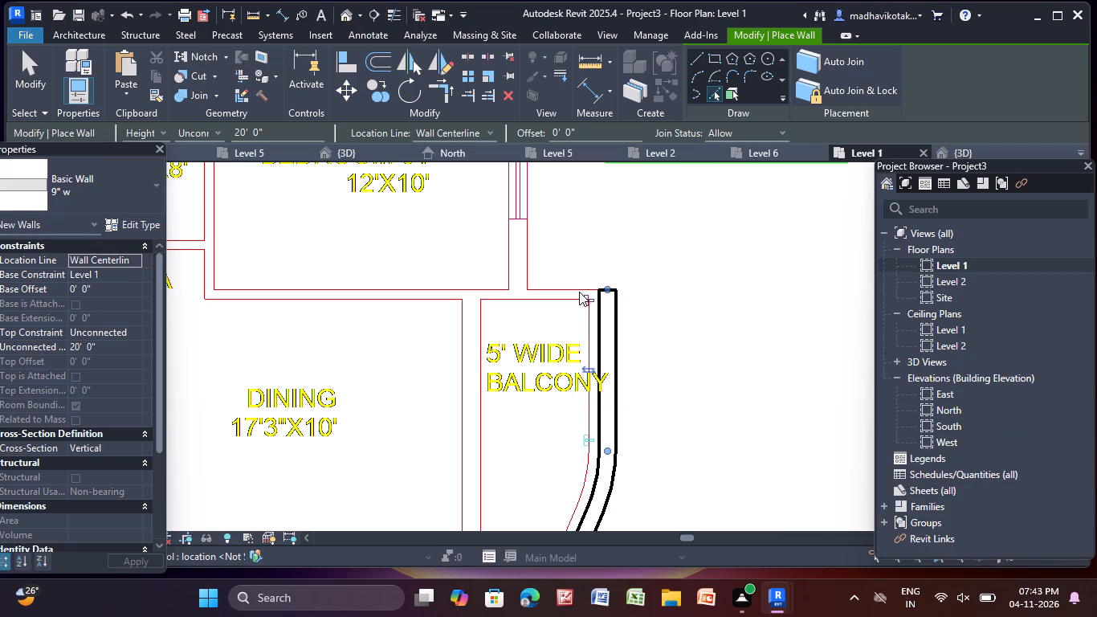
pyautogui.scroll(-3, 579, 292)
pyautogui.moveTo(577, 297); pyautogui.dragTo(570, 400, button='middle')
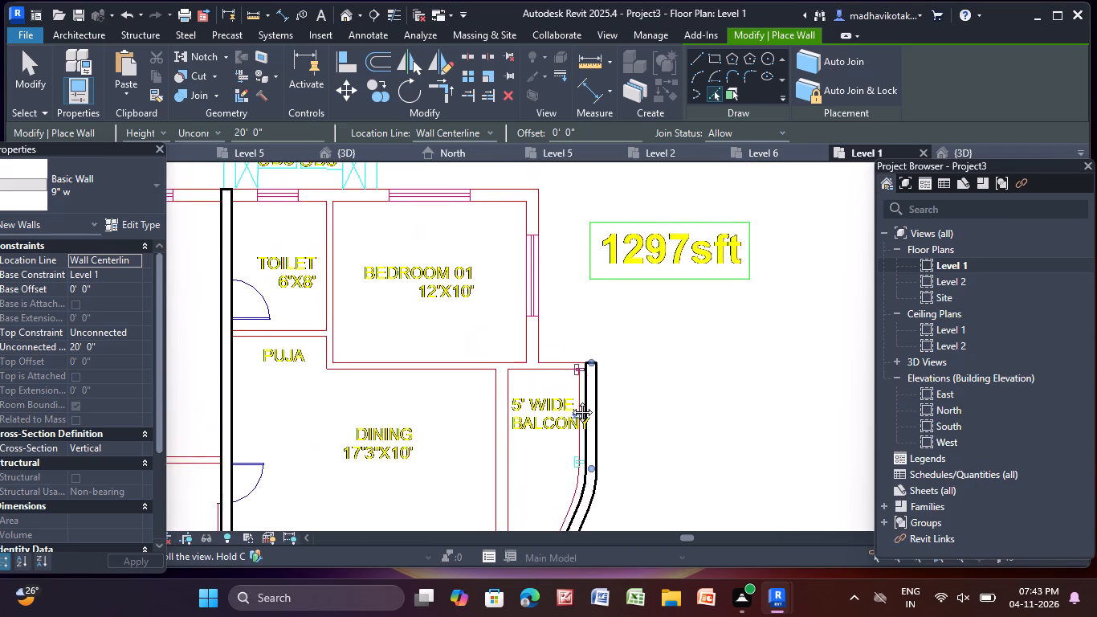
pyautogui.moveTo(570, 400); pyautogui.dragTo(565, 454, button='middle')
pyautogui.scroll(-4, 530, 411)
pyautogui.moveTo(529, 411); pyautogui.dragTo(498, 189, button='middle')
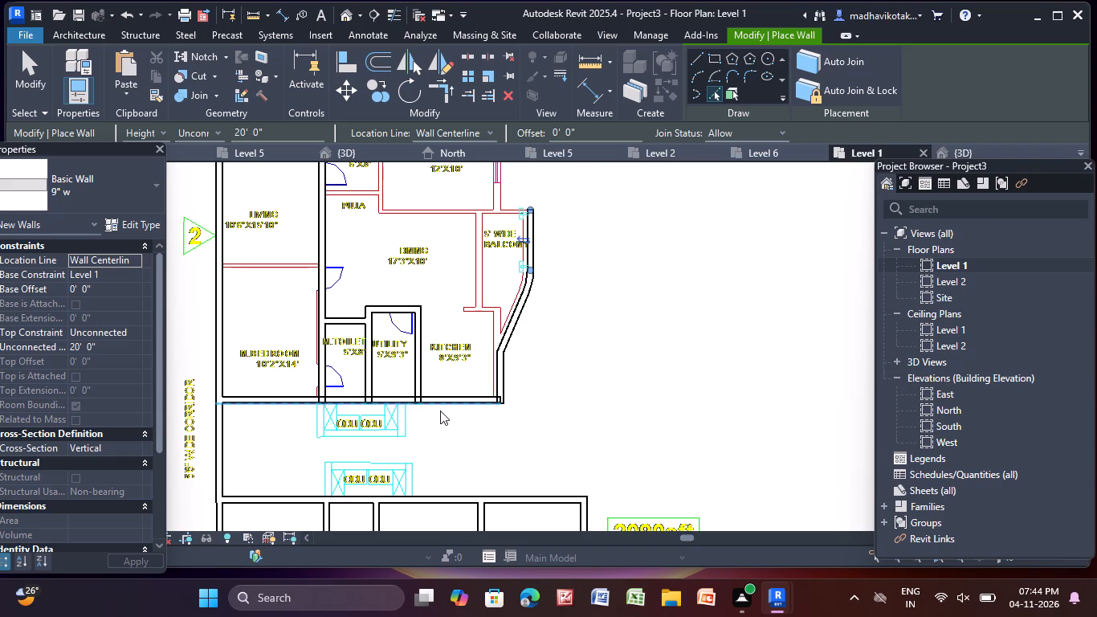
pyautogui.press('Escape')
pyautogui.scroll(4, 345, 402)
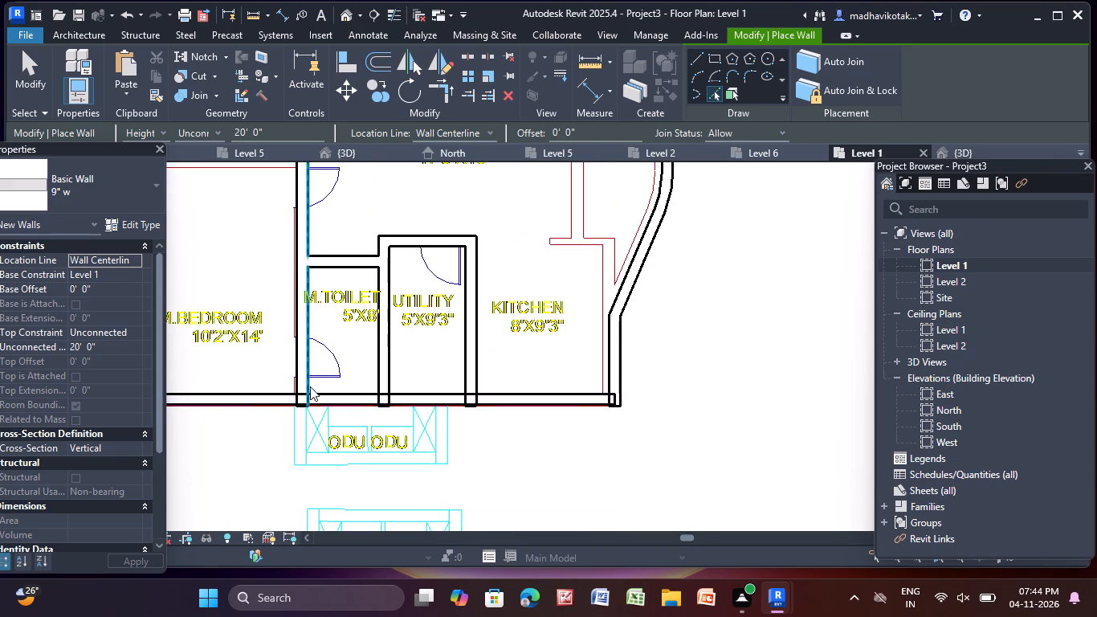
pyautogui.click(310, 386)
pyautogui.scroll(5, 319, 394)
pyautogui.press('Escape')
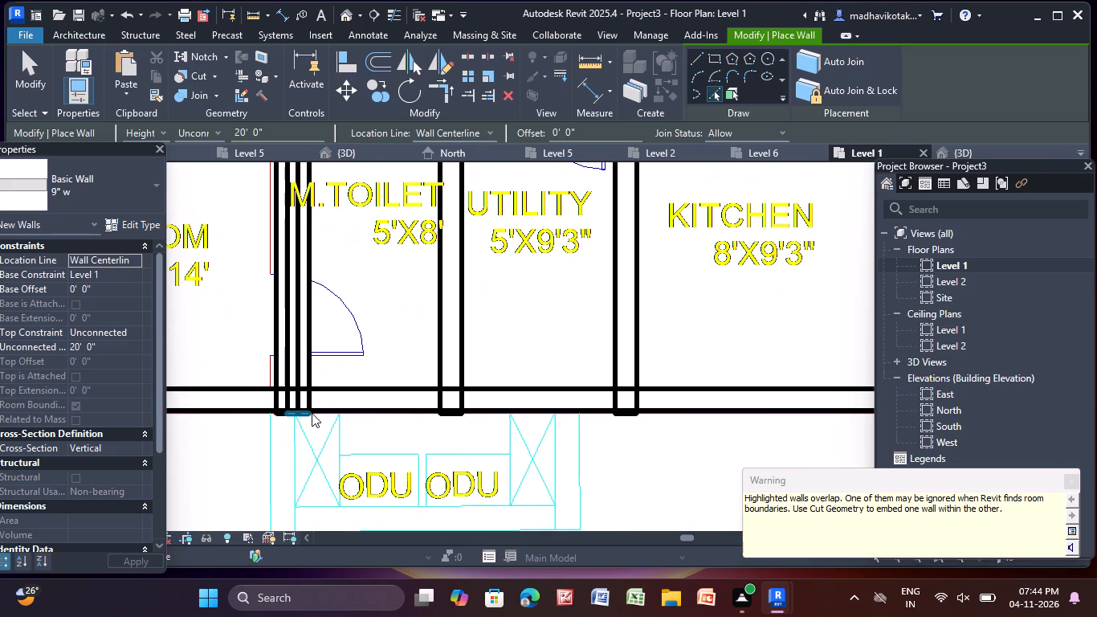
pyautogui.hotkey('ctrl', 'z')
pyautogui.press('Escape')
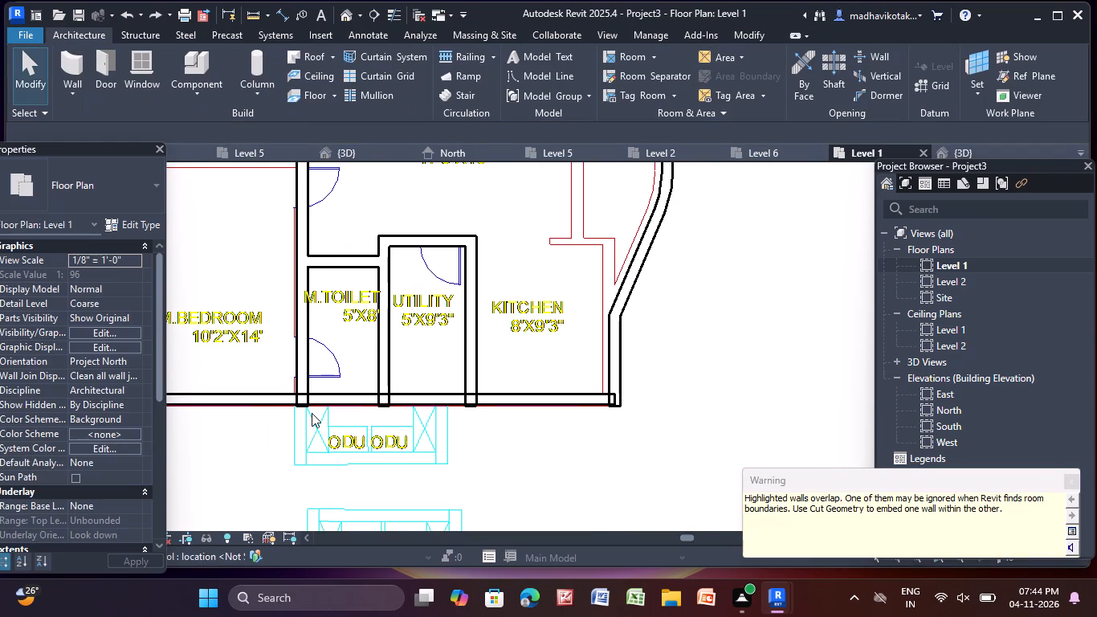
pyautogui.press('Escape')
# Shorten the 4.5" p wall between M.Bedroom and M.Toilet so it ends at the inner face of the 9" w window wall.
pyautogui.click(304, 367)
pyautogui.scroll(7, 306, 408)
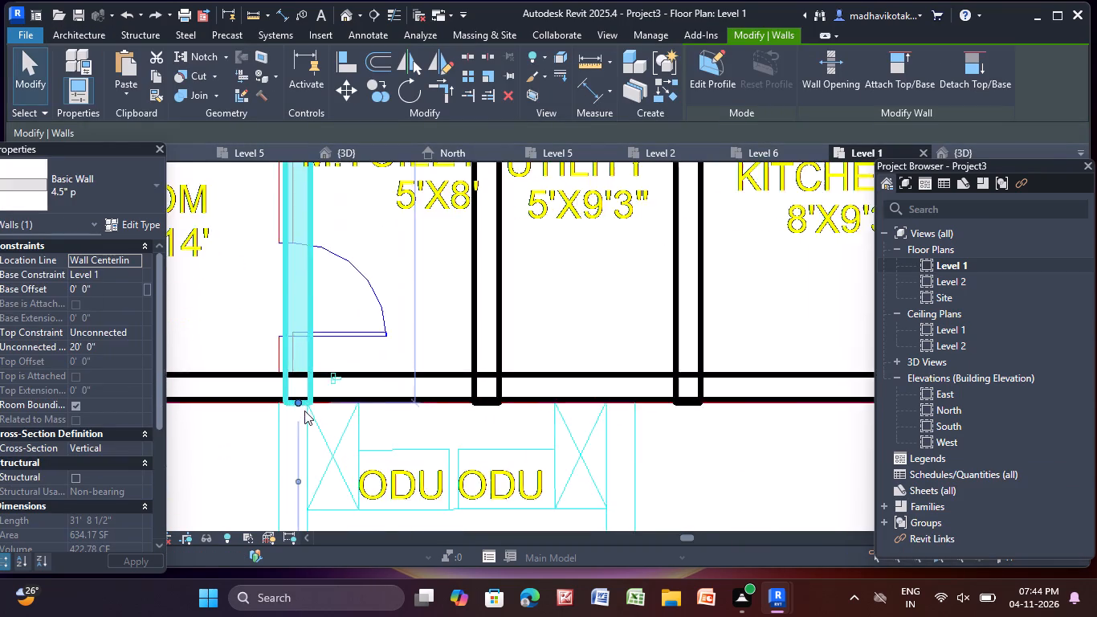
pyautogui.scroll(2, 304, 411)
pyautogui.moveTo(306, 411); pyautogui.dragTo(582, 468, button='middle')
pyautogui.scroll(3, 531, 464)
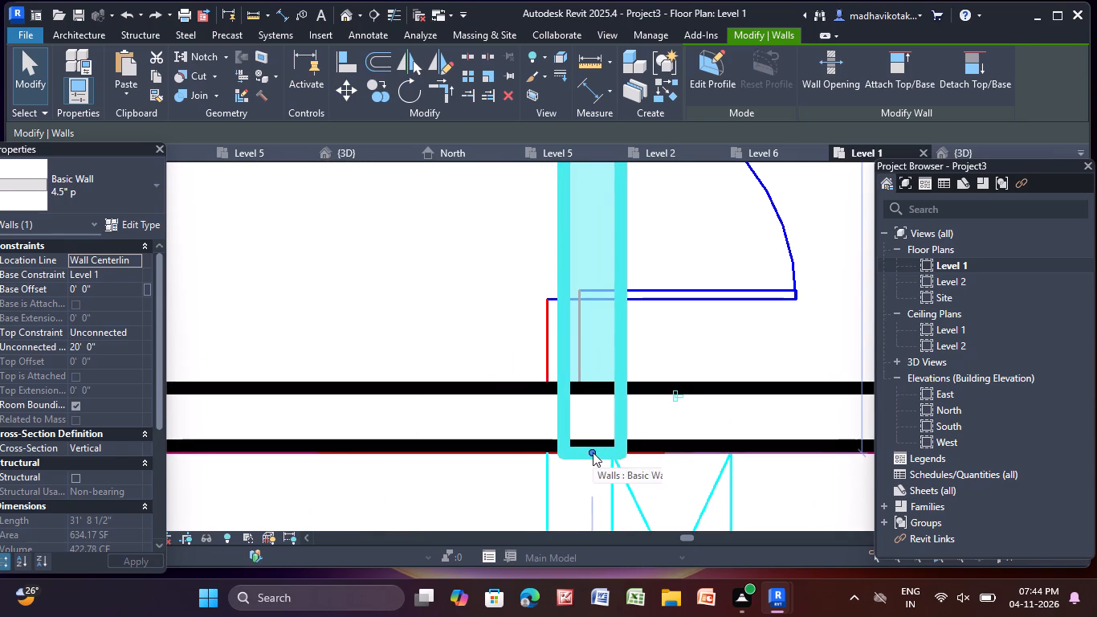
pyautogui.moveTo(592, 452); pyautogui.dragTo(596, 390)
pyautogui.press('Escape')
# Shorten the 4.5" p wall between M.Toilet and the utility so it ends at the inner face of the 9" w window wall.
pyautogui.scroll(-8, 573, 434)
pyautogui.moveTo(581, 460); pyautogui.dragTo(300, 427, button='middle')
pyautogui.scroll(1, 299, 427)
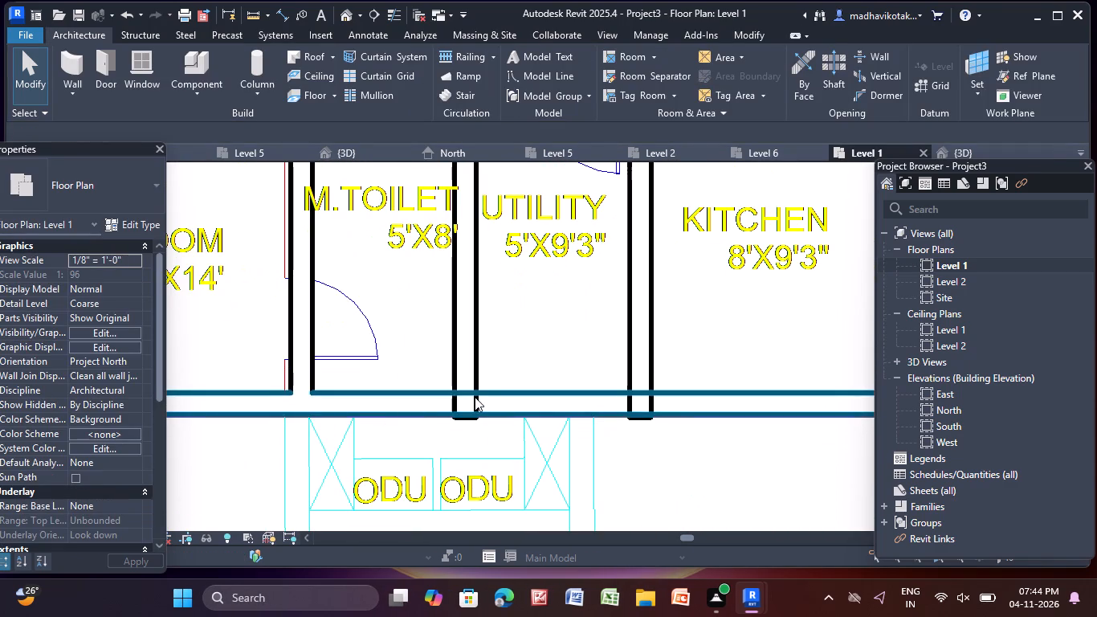
pyautogui.click(473, 366)
pyautogui.scroll(5, 459, 395)
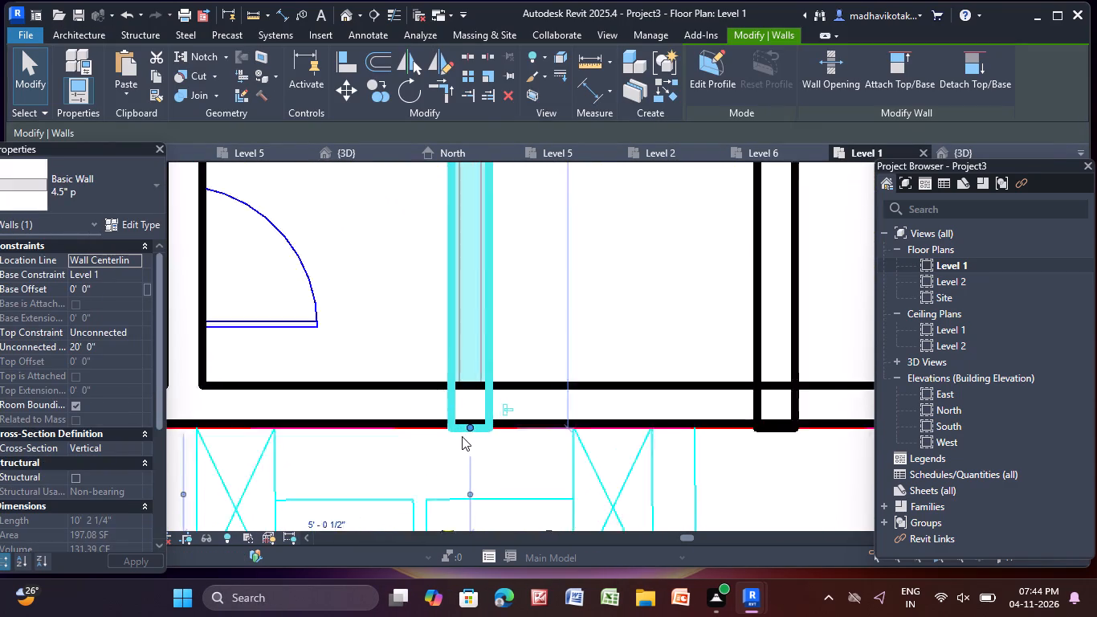
pyautogui.moveTo(469, 425); pyautogui.dragTo(469, 416)
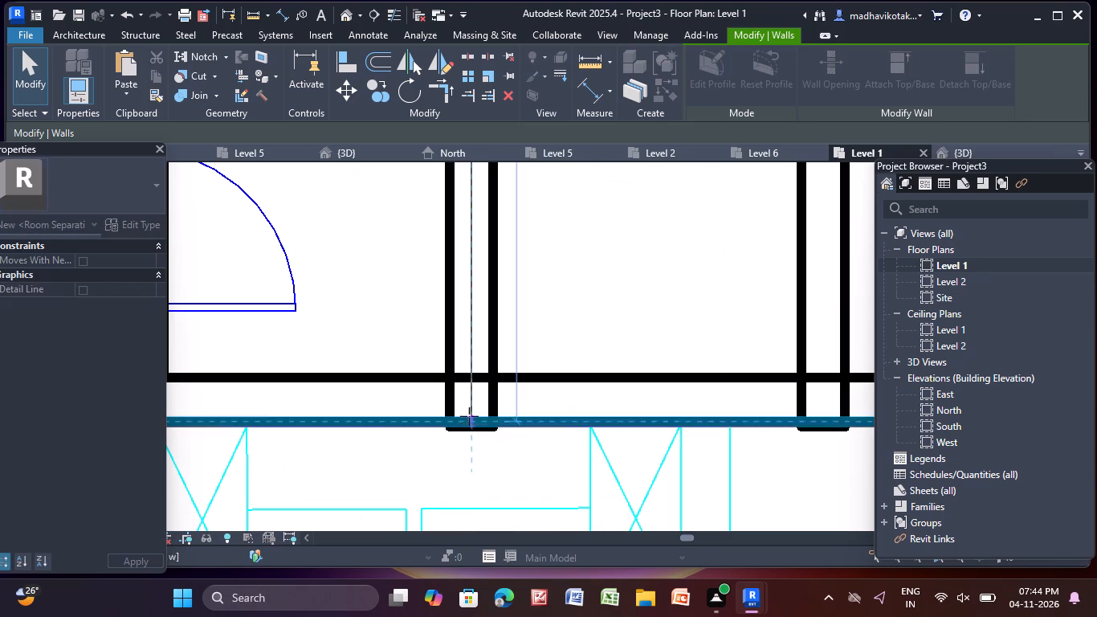
pyautogui.moveTo(469, 416); pyautogui.dragTo(479, 379)
pyautogui.press('Escape')
# Shorten the 4.5" p wall between the utility and kitchen so it ends at the inner face of the 9" w window wall.
pyautogui.scroll(-4, 528, 346)
pyautogui.moveTo(458, 367); pyautogui.dragTo(416, 376, button='middle')
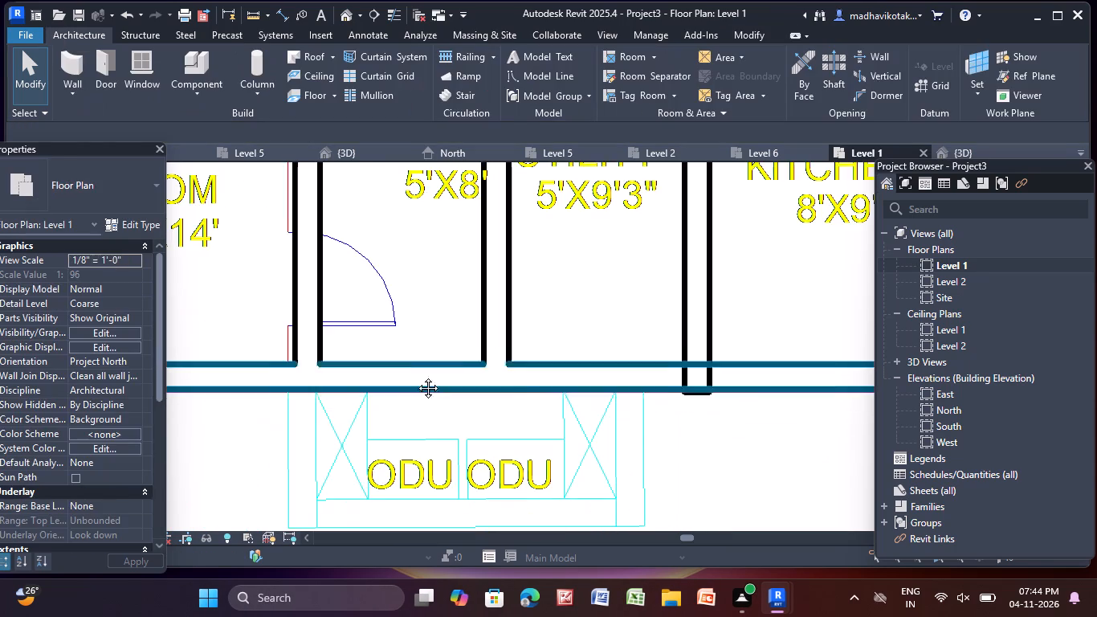
pyautogui.moveTo(416, 376); pyautogui.dragTo(227, 400, button='middle')
pyautogui.click(480, 356)
pyautogui.scroll(2, 488, 456)
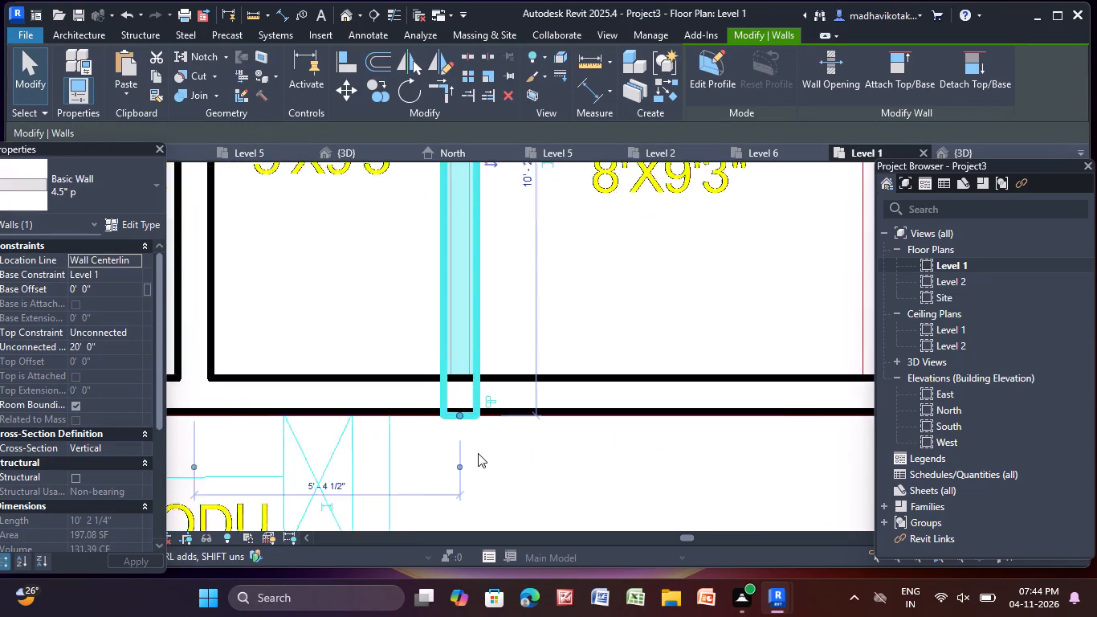
pyautogui.scroll(6, 478, 453)
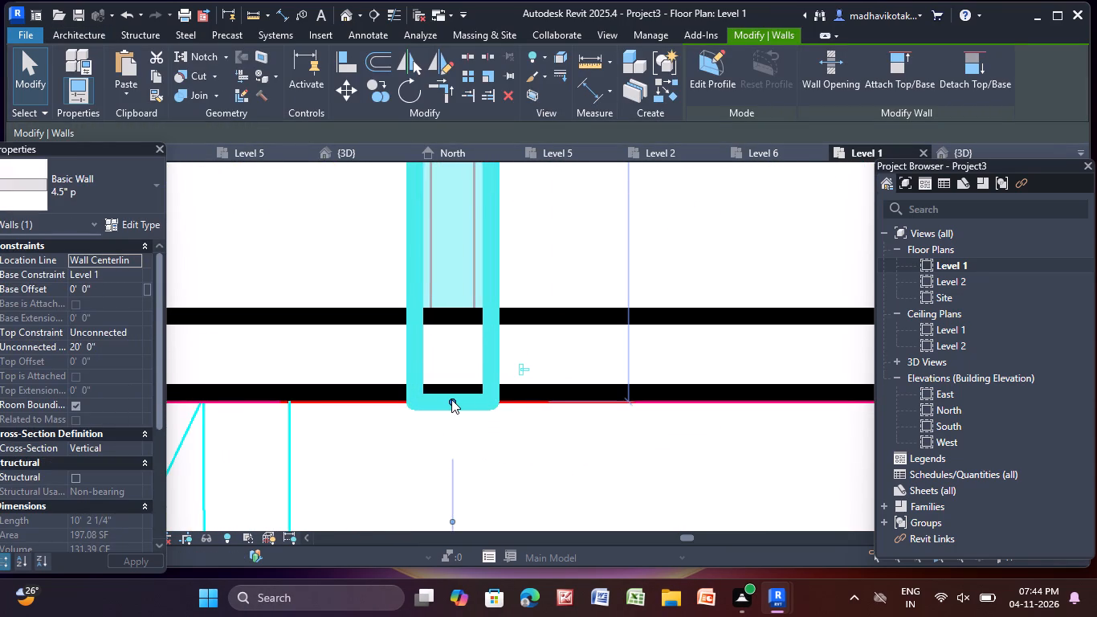
pyautogui.moveTo(451, 399); pyautogui.dragTo(455, 318)
pyautogui.press('Escape')
# Shorten the 9" w window wall at the kitchen's outer corner so it ends at the inner face of the adjoining 9" w wall.
pyautogui.scroll(-6, 540, 281)
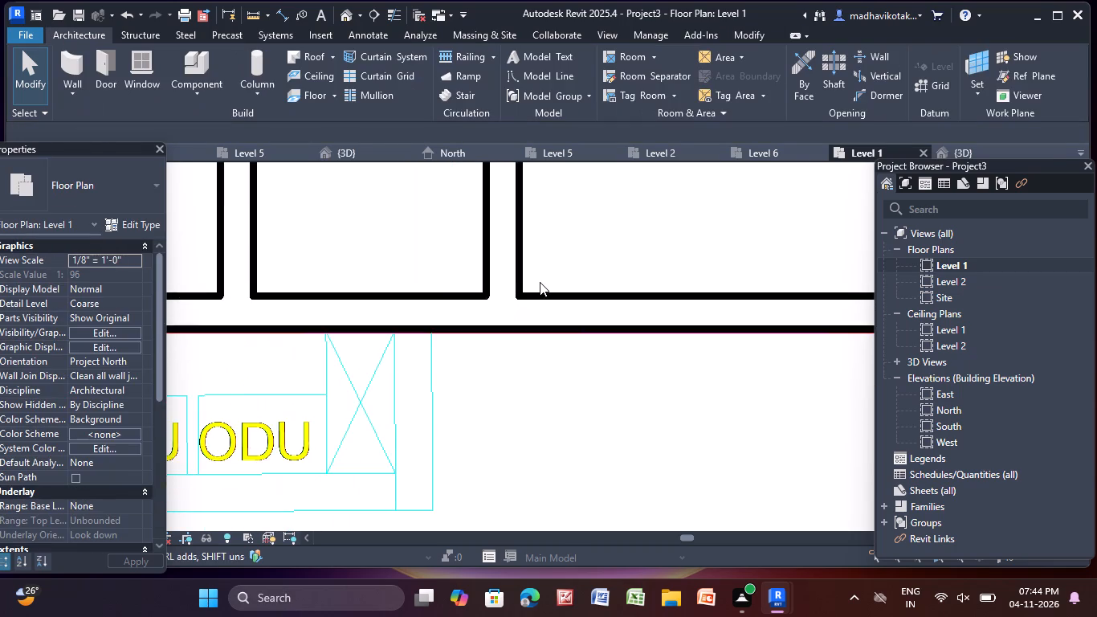
pyautogui.scroll(-6, 540, 280)
pyautogui.moveTo(540, 330); pyautogui.dragTo(368, 456, button='middle')
pyautogui.scroll(5, 497, 421)
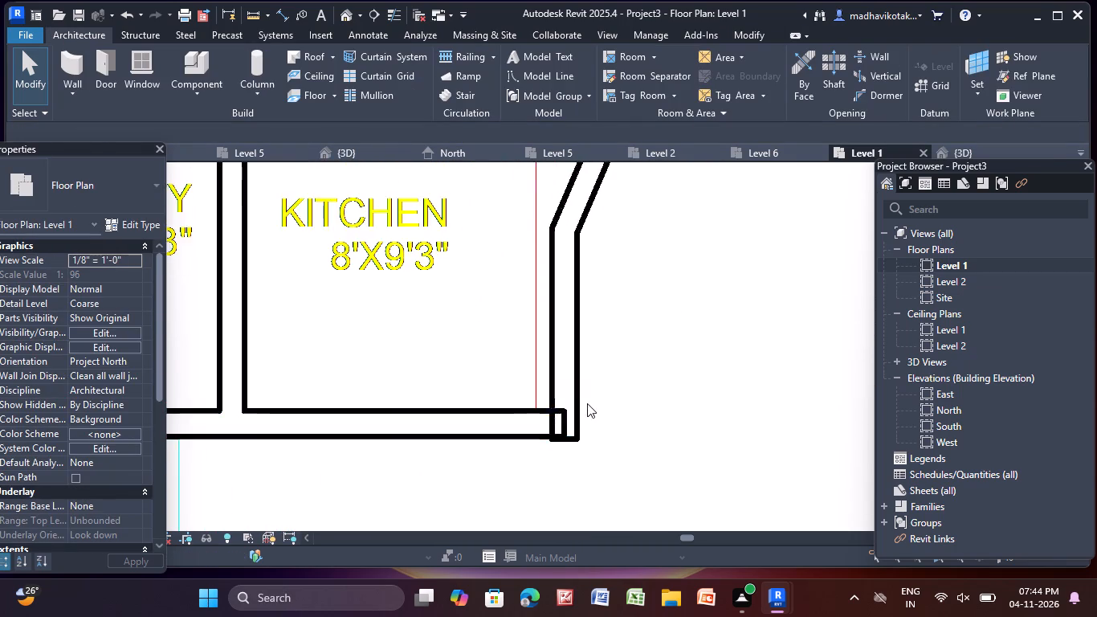
pyautogui.scroll(3, 587, 403)
pyautogui.click(550, 425)
pyautogui.scroll(4, 539, 431)
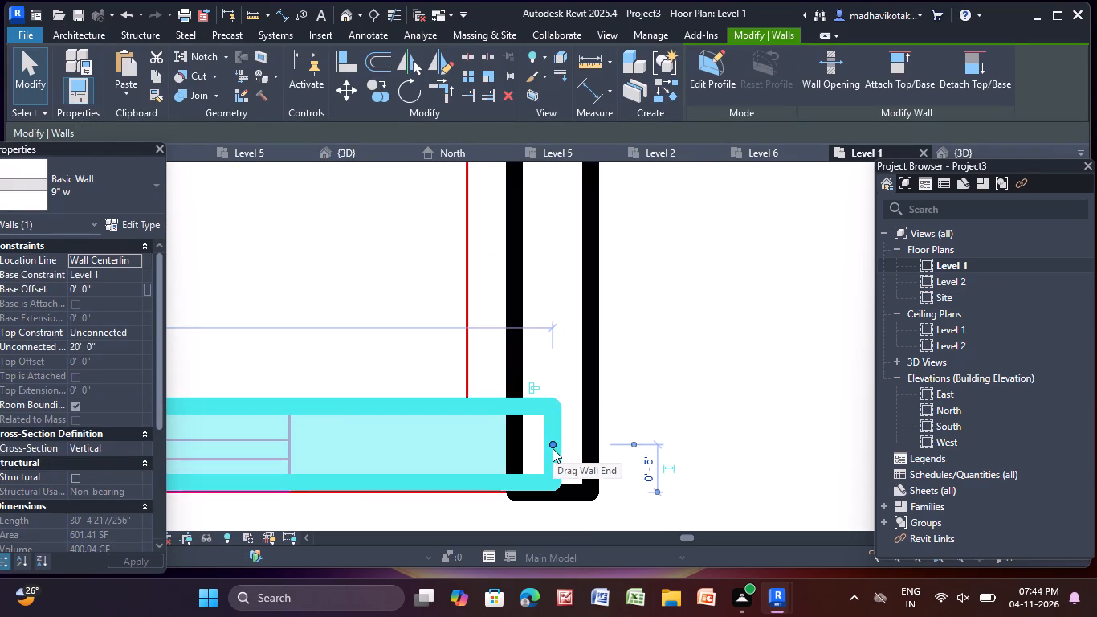
pyautogui.moveTo(553, 445); pyautogui.dragTo(518, 437)
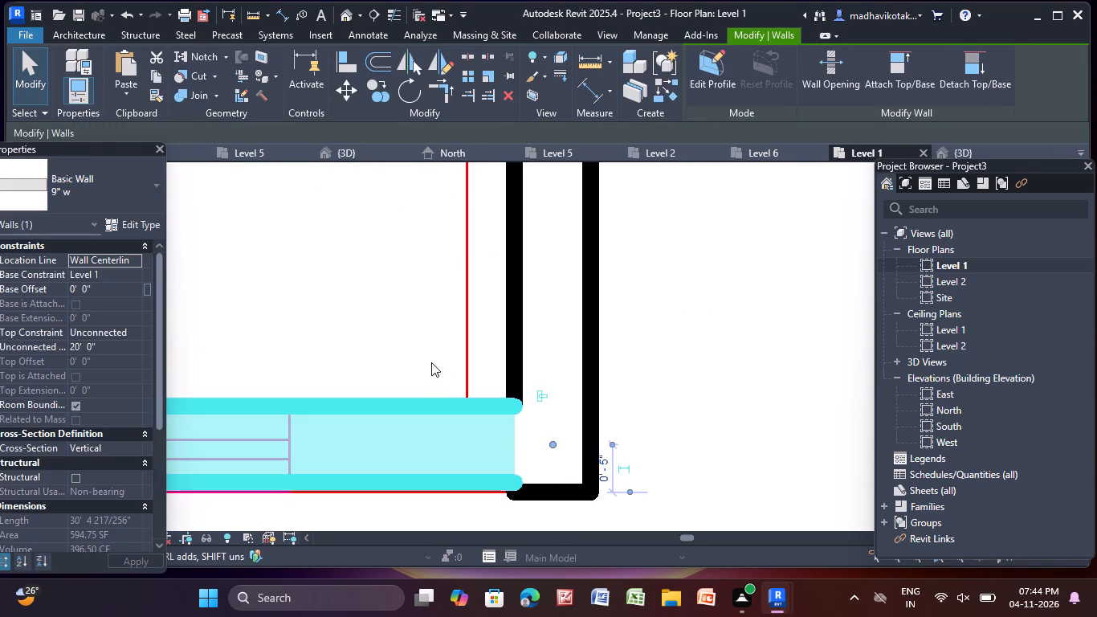
pyautogui.click(428, 358)
# Draw a 9" w wall along the ODU side of Living, Toilet and Bedroom 01, from the corridor wall to Bedroom 01's outer corner.
pyautogui.scroll(-17, 421, 353)
pyautogui.moveTo(415, 343); pyautogui.dragTo(422, 411, button='middle')
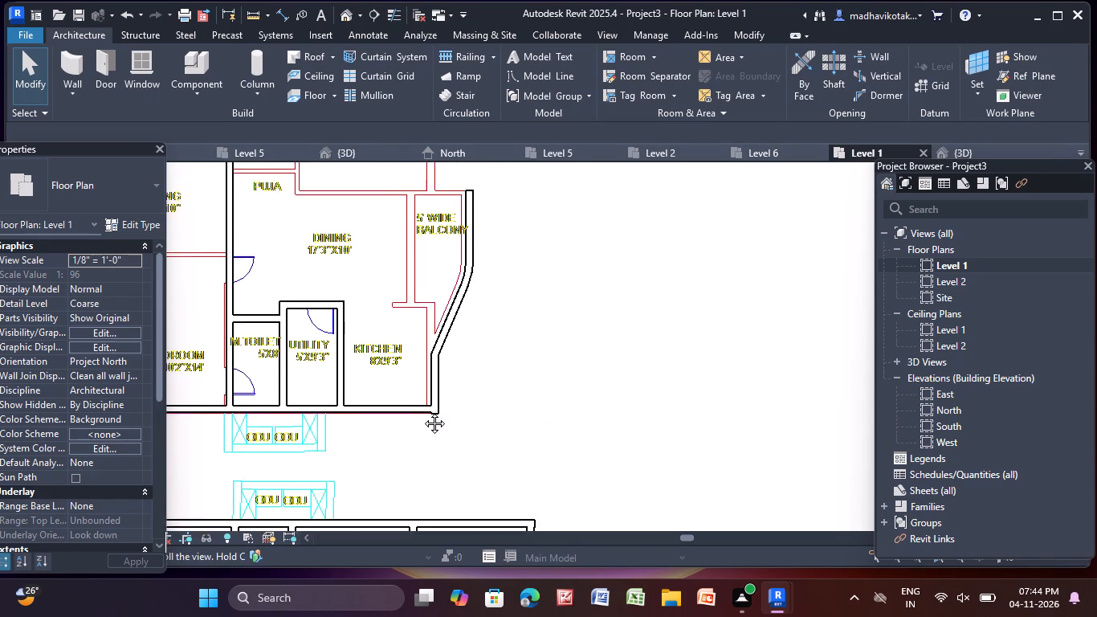
pyautogui.moveTo(422, 411); pyautogui.dragTo(498, 541, button='middle')
pyautogui.moveTo(275, 415); pyautogui.dragTo(463, 468, button='middle')
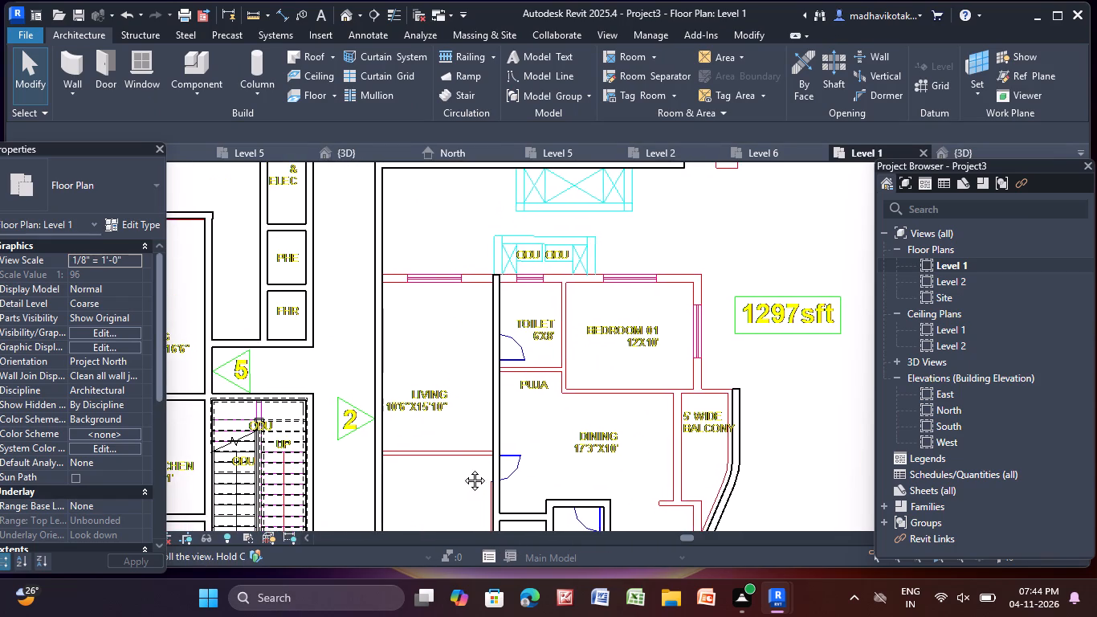
pyautogui.moveTo(463, 468); pyautogui.dragTo(457, 472, button='middle')
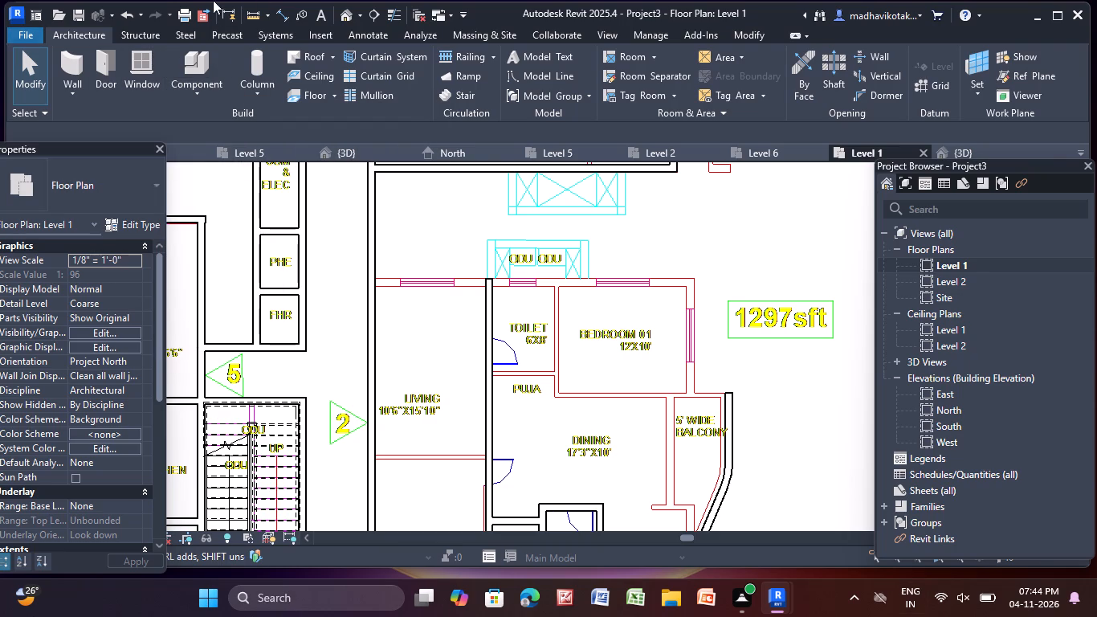
pyautogui.click(62, 60)
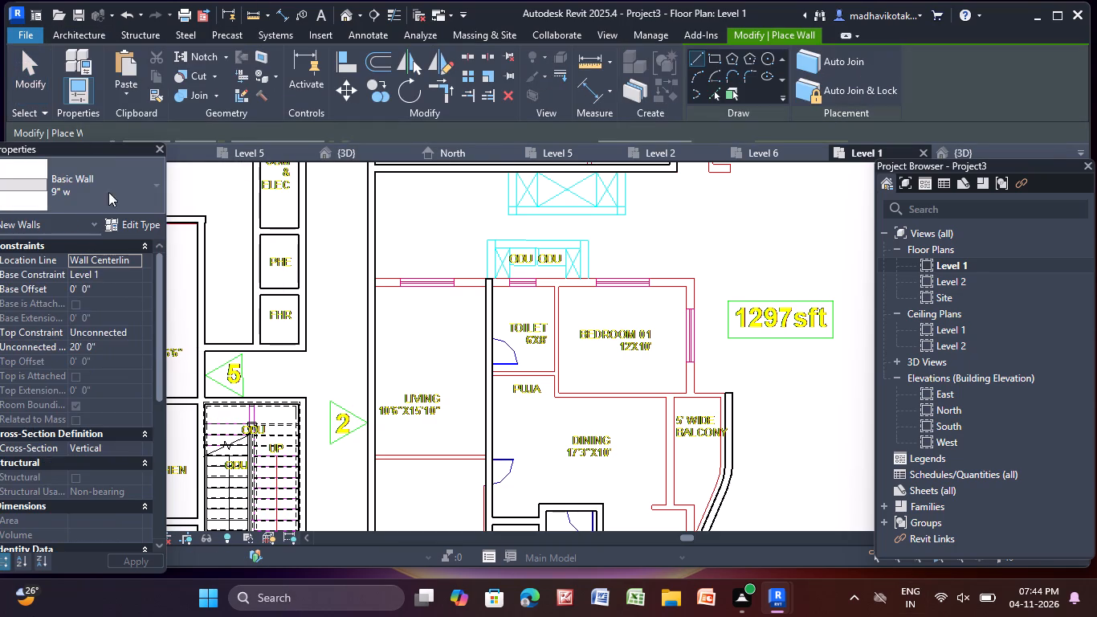
pyautogui.doubleClick(110, 190)
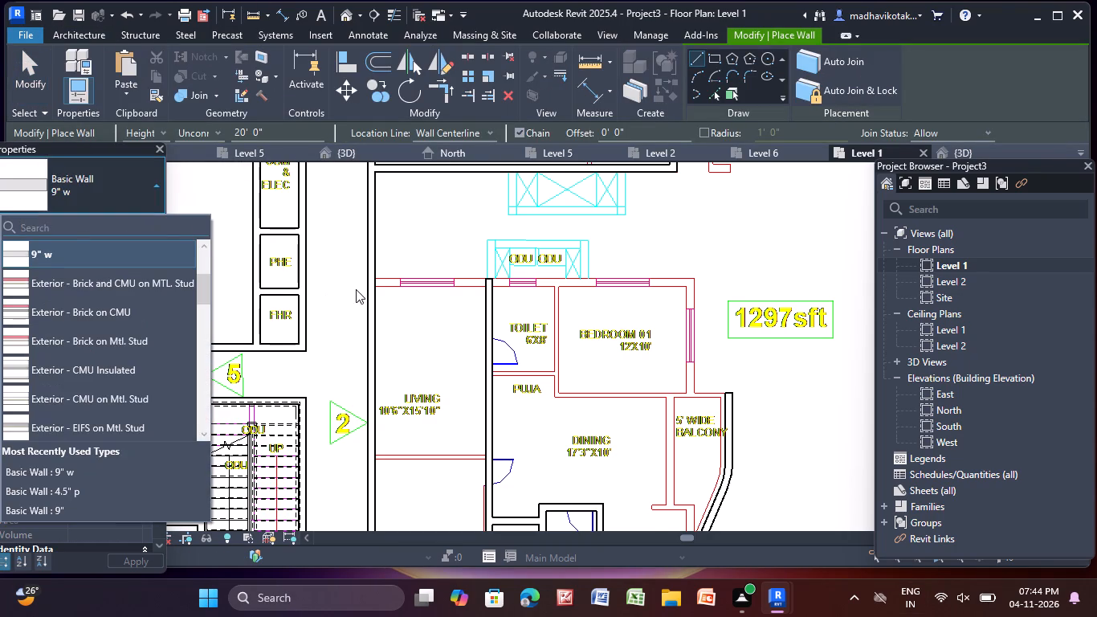
pyautogui.click(90, 259)
pyautogui.scroll(4, 365, 290)
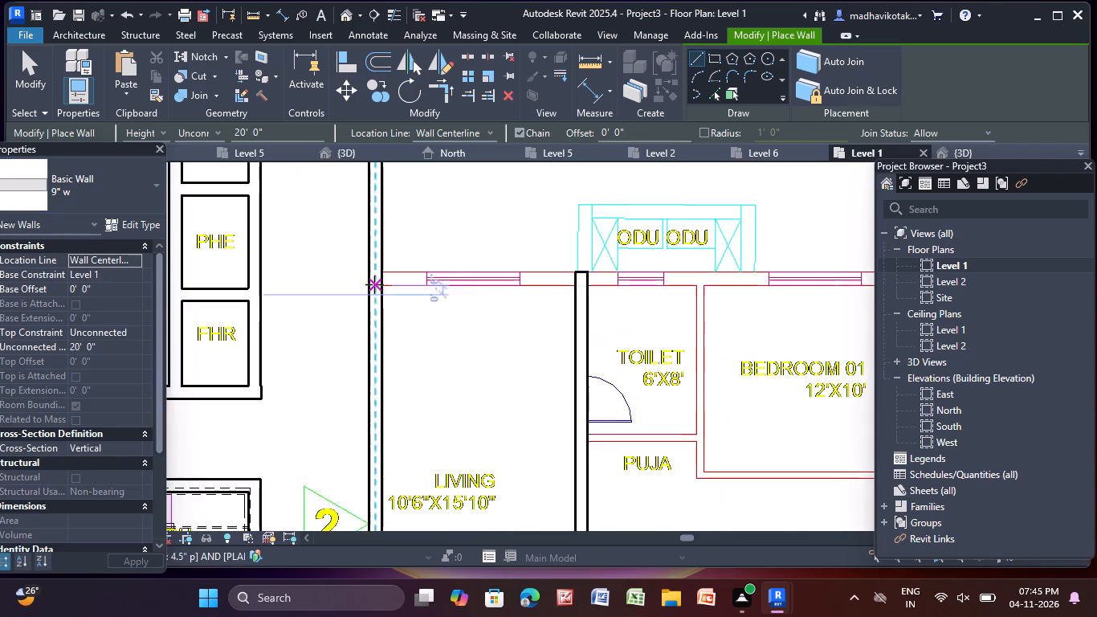
pyautogui.scroll(3, 377, 284)
pyautogui.click(388, 274)
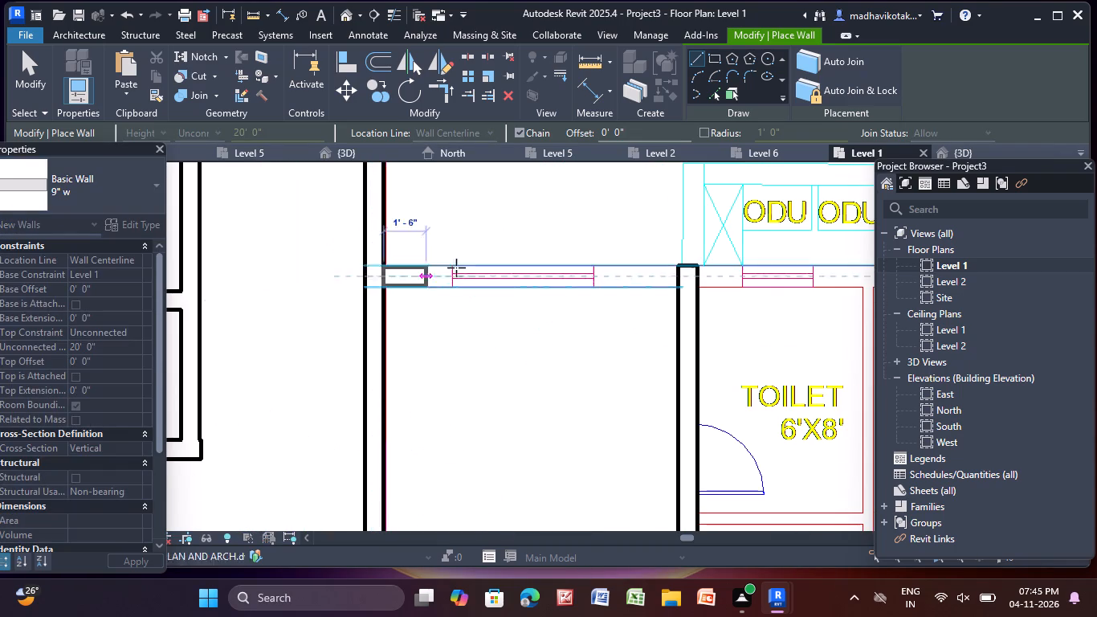
pyautogui.scroll(-4, 781, 271)
pyautogui.moveTo(774, 284); pyautogui.dragTo(235, 314, button='middle')
pyautogui.scroll(-1, 271, 305)
pyautogui.scroll(7, 465, 308)
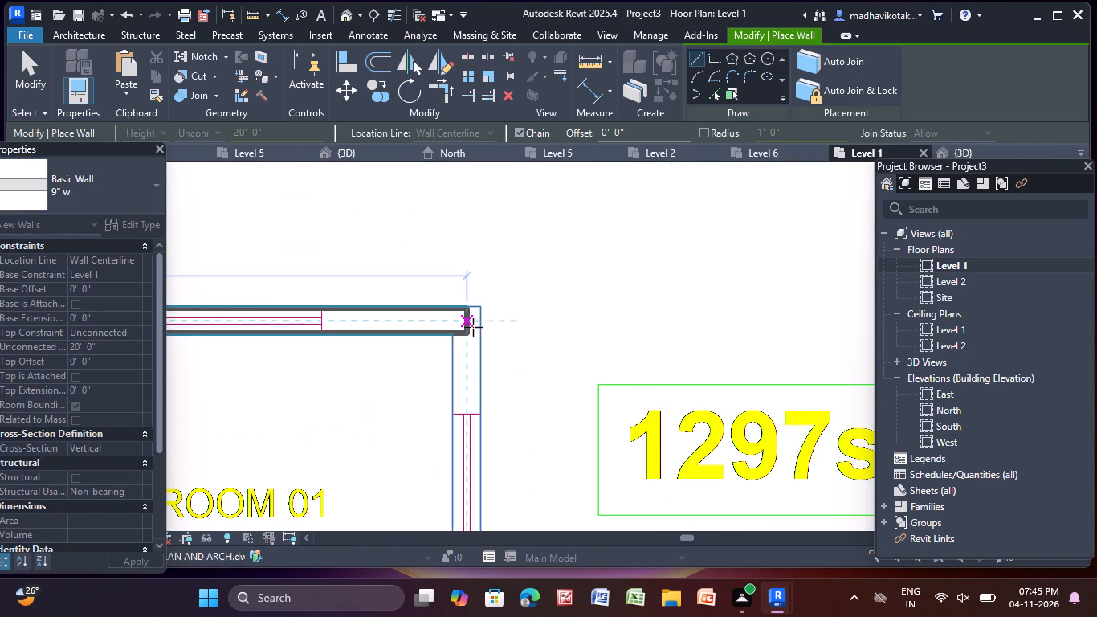
pyautogui.click(483, 327)
pyautogui.press('Escape')
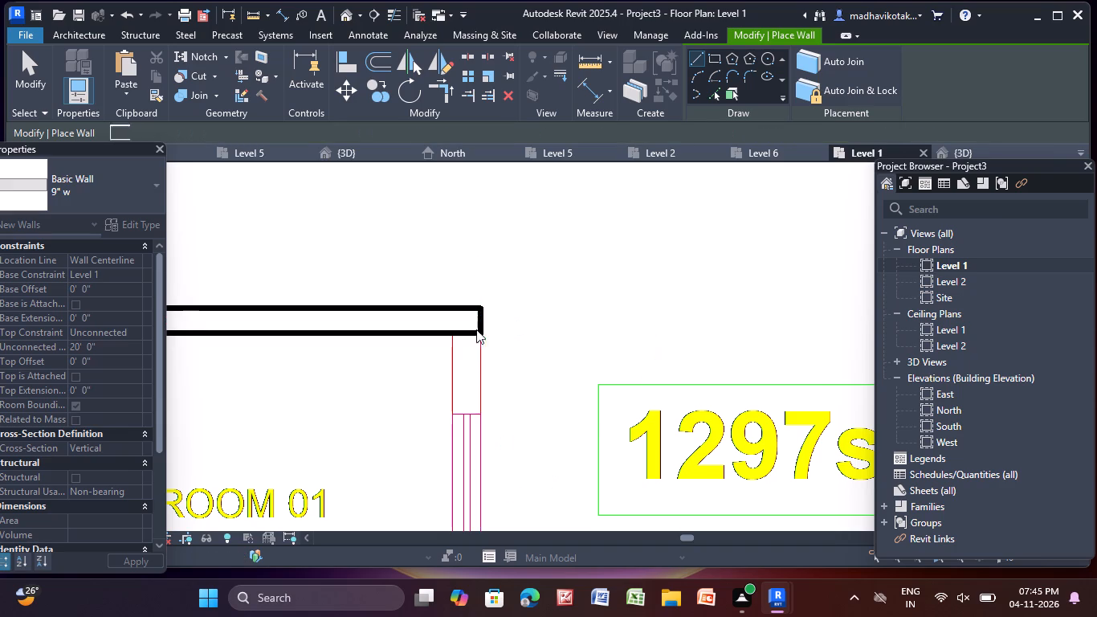
# Draw a 9" w wall along Bedroom 01's window side, from its outer corner to the inner plan line of the 5' wide balcony.
pyautogui.moveTo(466, 335); pyautogui.dragTo(461, 355)
pyautogui.scroll(-3, 451, 476)
pyautogui.moveTo(456, 484); pyautogui.dragTo(438, 206, button='middle')
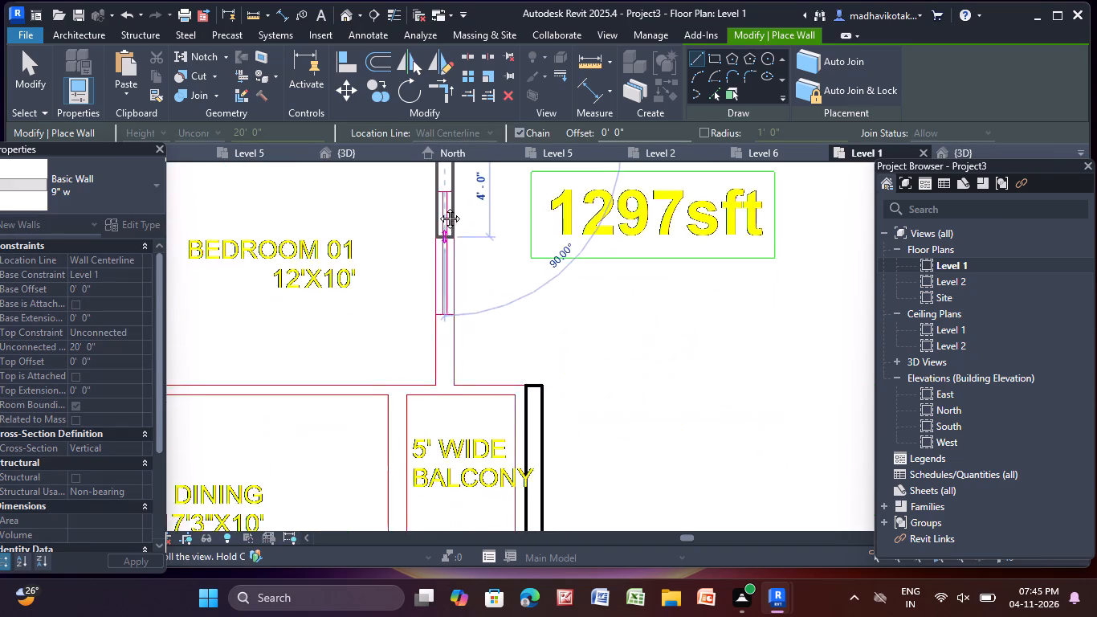
pyautogui.moveTo(438, 206); pyautogui.dragTo(419, 137, button='middle')
pyautogui.scroll(4, 430, 292)
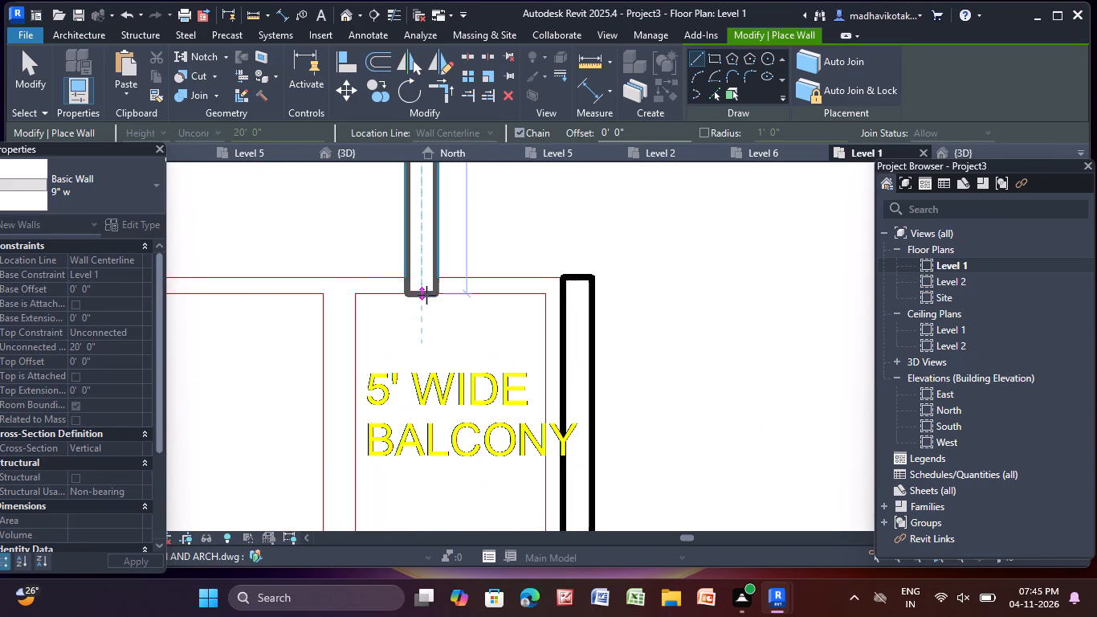
pyautogui.scroll(7, 429, 296)
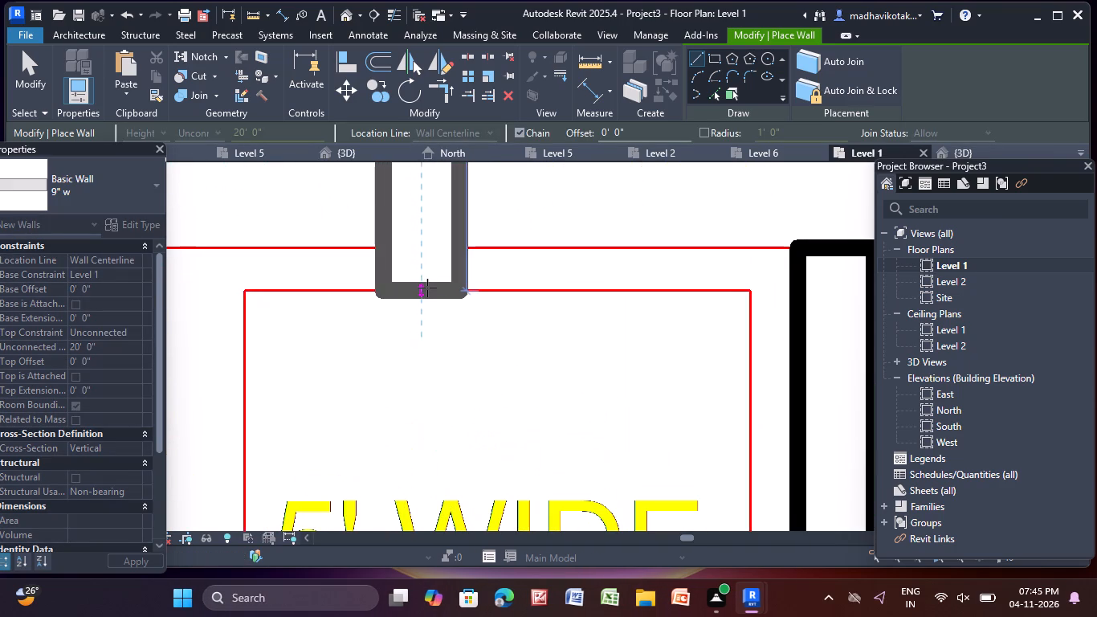
pyautogui.click(427, 288)
pyautogui.press('Escape')
# Examine the walls of the 1297 sft unit and the adjoining areas towards the 2090 sft unit and the electric panel room.
pyautogui.scroll(-11, 426, 288)
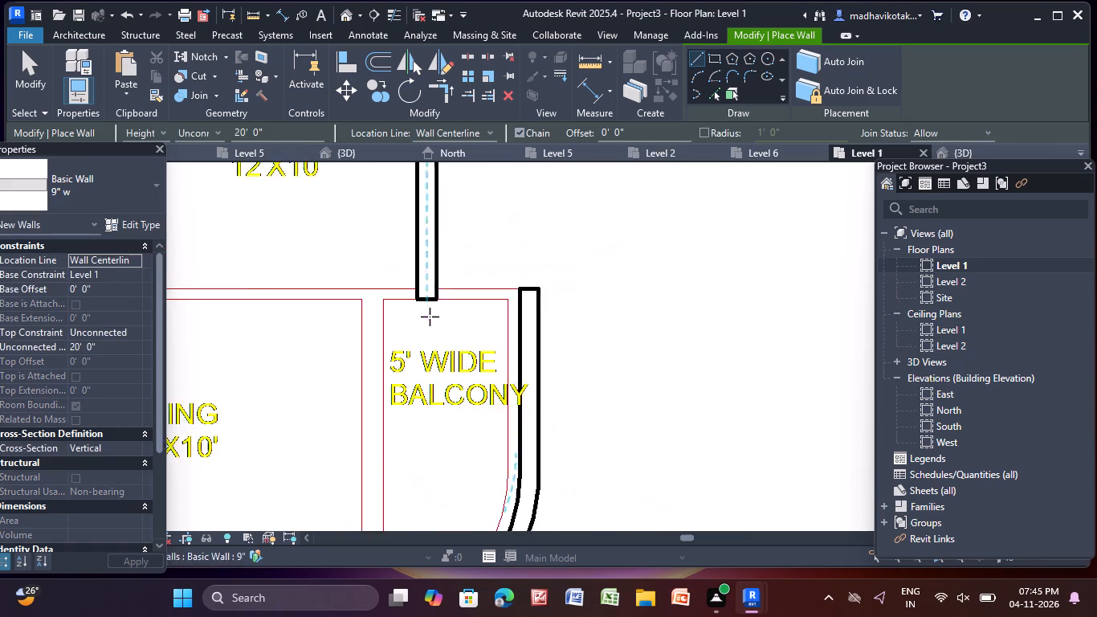
pyautogui.scroll(-4, 424, 338)
pyautogui.moveTo(424, 339); pyautogui.dragTo(594, 367, button='middle')
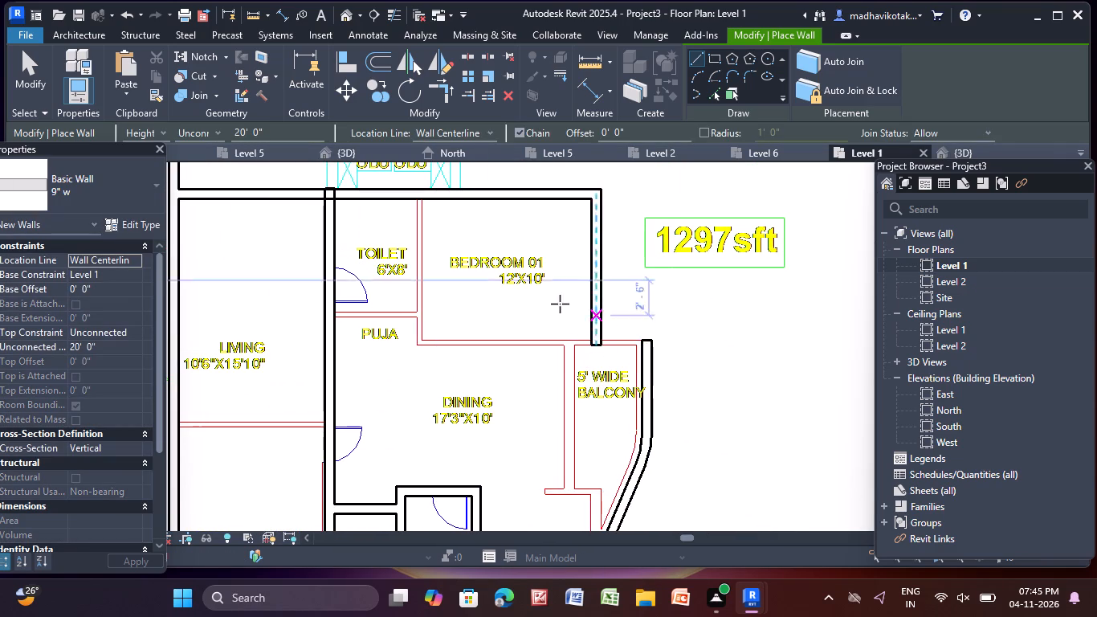
pyautogui.scroll(-4, 490, 353)
pyautogui.moveTo(450, 418); pyautogui.dragTo(450, 283, button='middle')
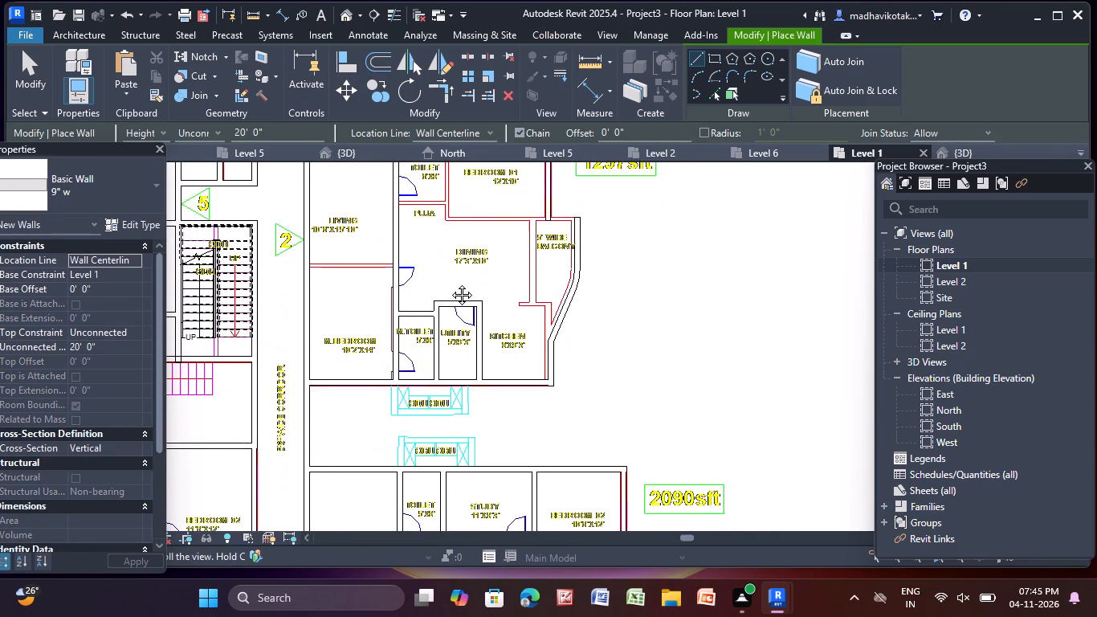
pyautogui.moveTo(450, 283); pyautogui.dragTo(417, 608, button='middle')
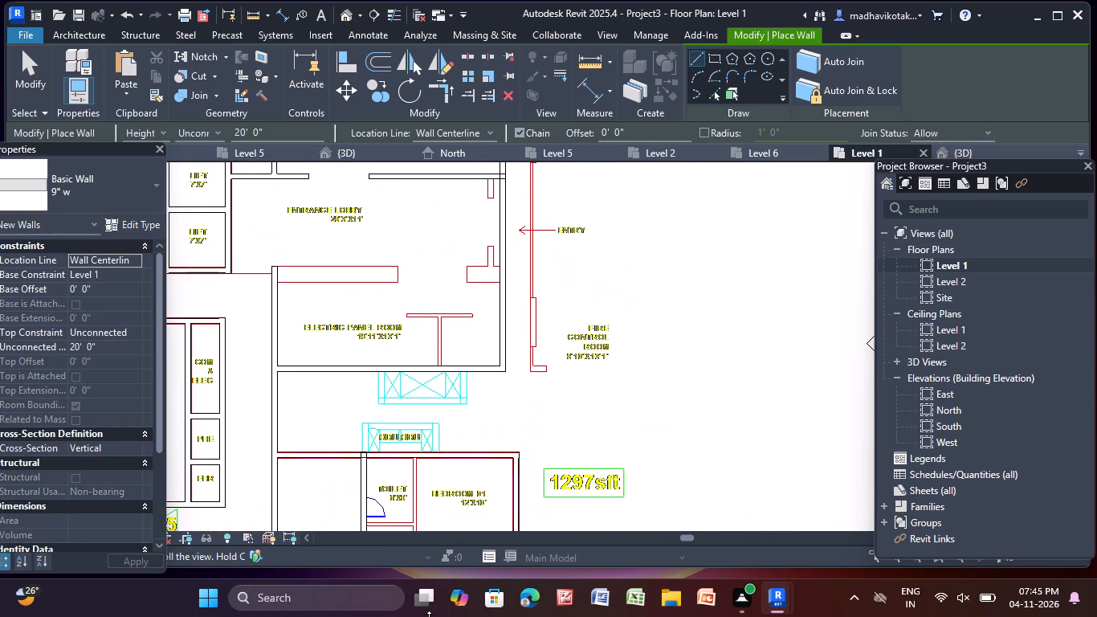
pyautogui.moveTo(417, 608); pyautogui.dragTo(418, 604, button='middle')
pyautogui.moveTo(418, 604); pyautogui.dragTo(421, 533, button='middle')
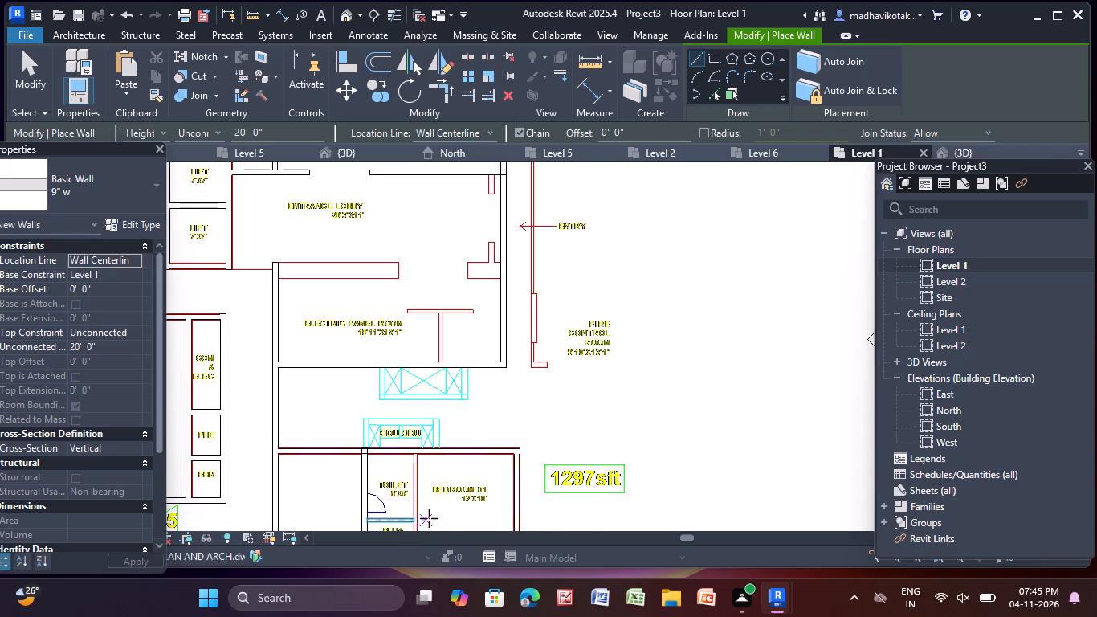
pyautogui.moveTo(431, 514); pyautogui.dragTo(476, 337, button='middle')
# Draw a 4.5" p wall between Living and M.Bedroom, from the corridor wall to the wall on the dining side.
pyautogui.scroll(1, 442, 492)
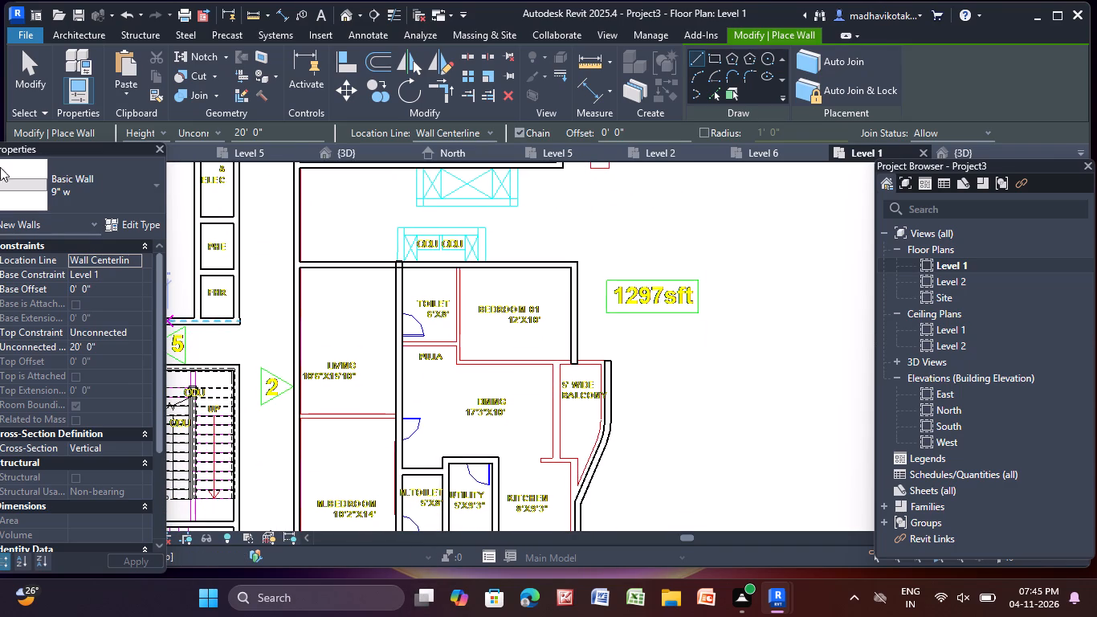
pyautogui.click(99, 198)
pyautogui.click(63, 496)
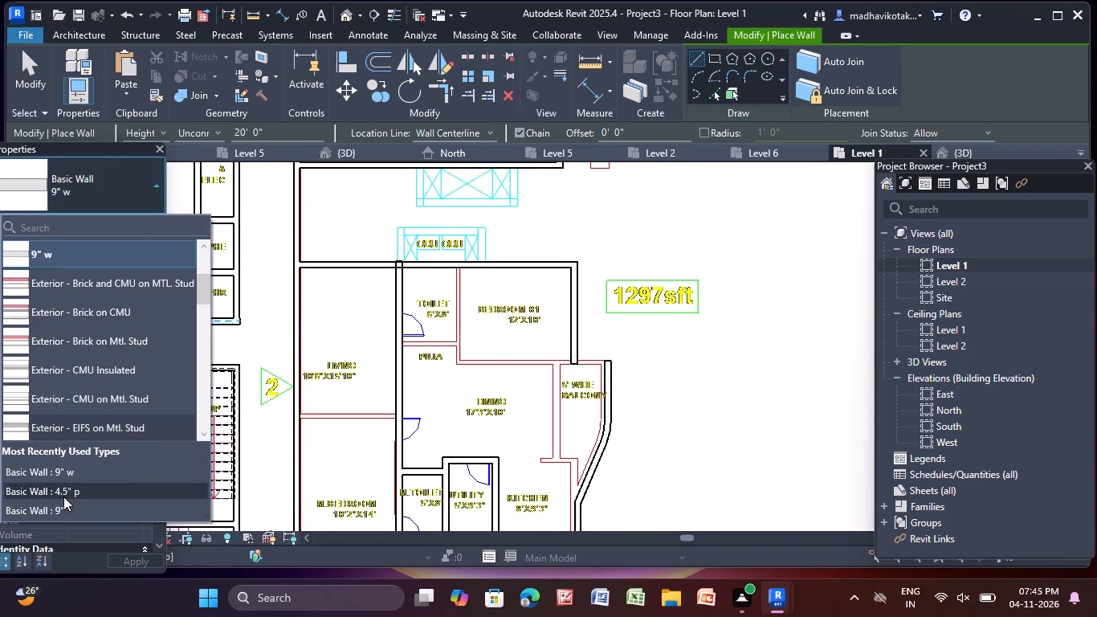
pyautogui.scroll(13, 295, 443)
pyautogui.scroll(4, 312, 368)
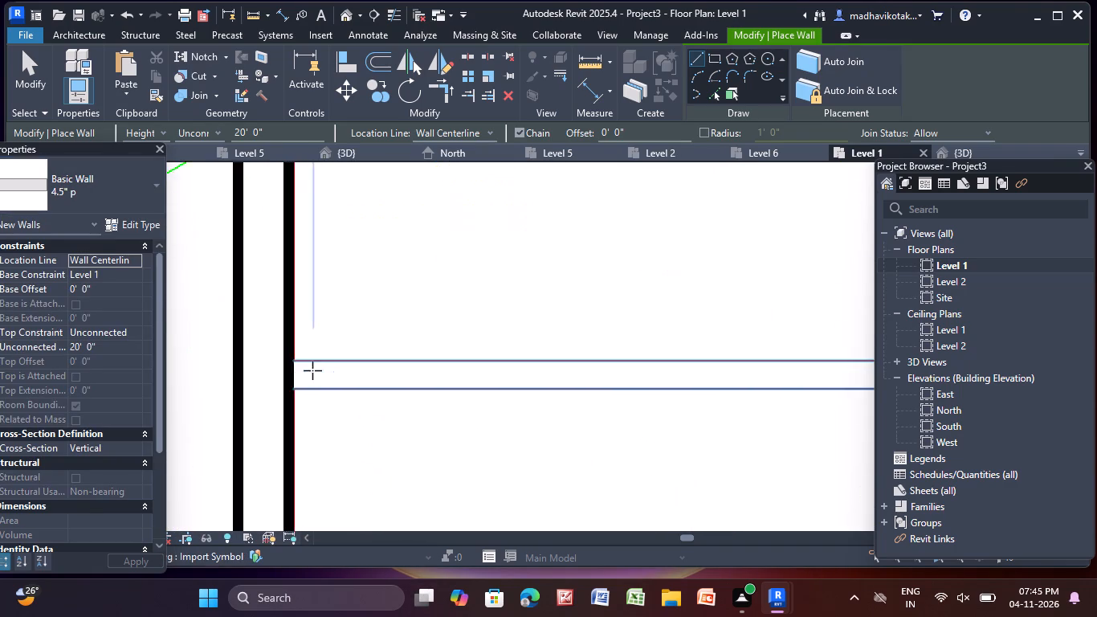
pyautogui.click(279, 376)
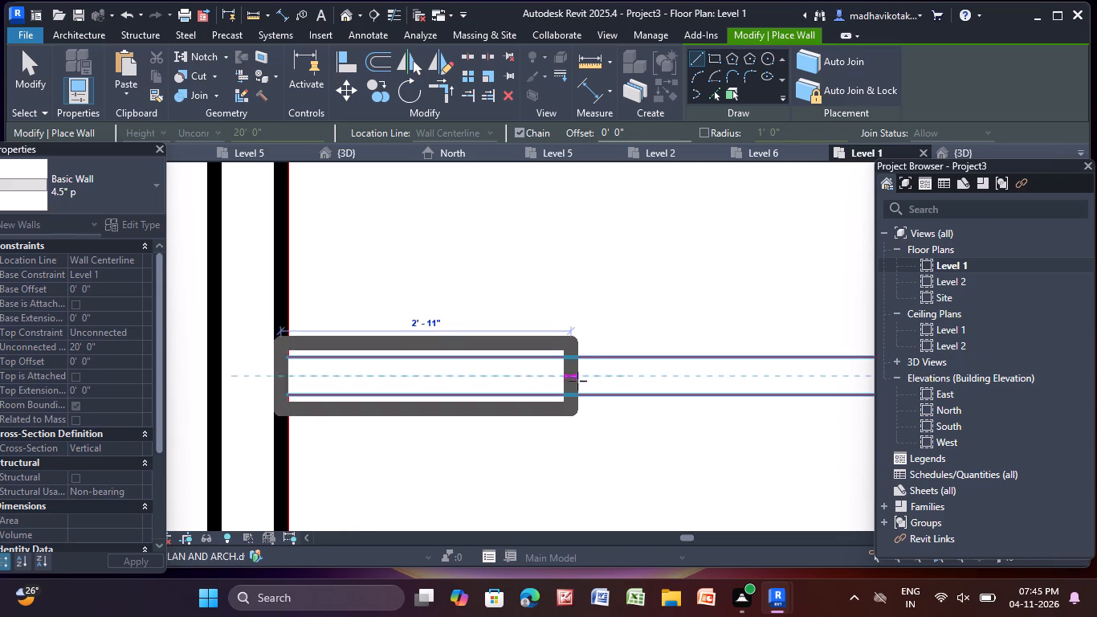
pyautogui.scroll(-3, 584, 378)
pyautogui.moveTo(584, 378); pyautogui.dragTo(173, 391, button='middle')
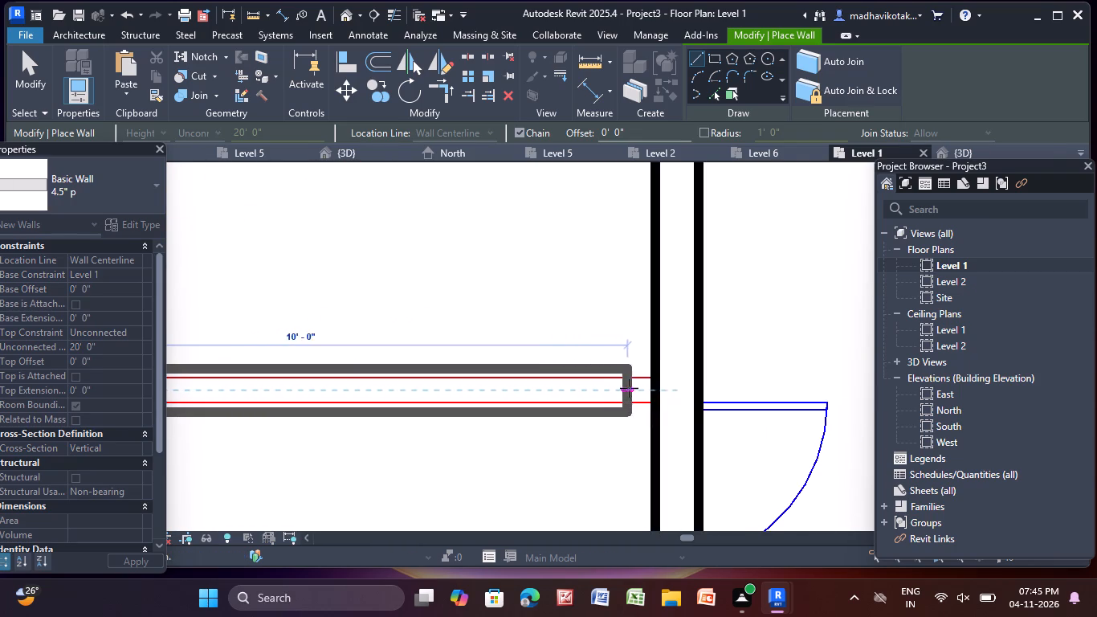
pyautogui.click(651, 386)
pyautogui.press('Escape')
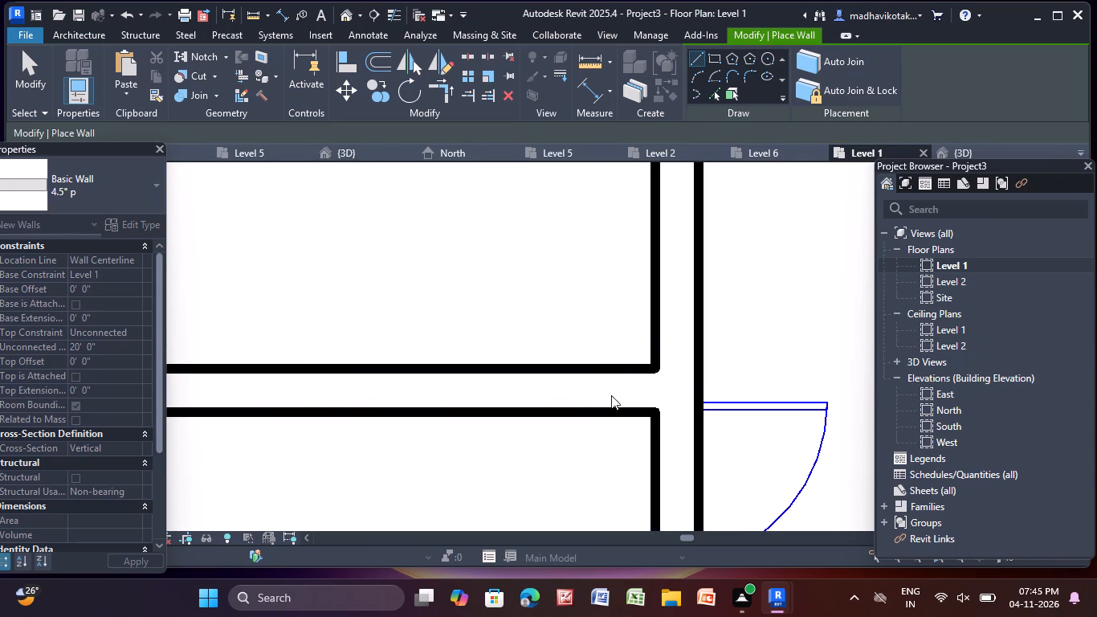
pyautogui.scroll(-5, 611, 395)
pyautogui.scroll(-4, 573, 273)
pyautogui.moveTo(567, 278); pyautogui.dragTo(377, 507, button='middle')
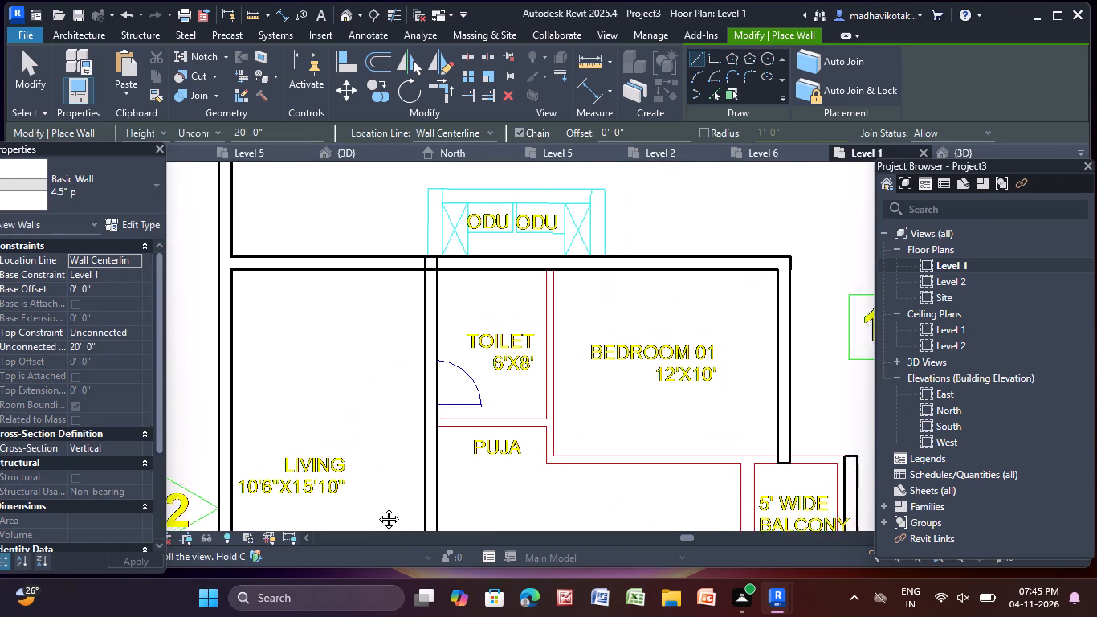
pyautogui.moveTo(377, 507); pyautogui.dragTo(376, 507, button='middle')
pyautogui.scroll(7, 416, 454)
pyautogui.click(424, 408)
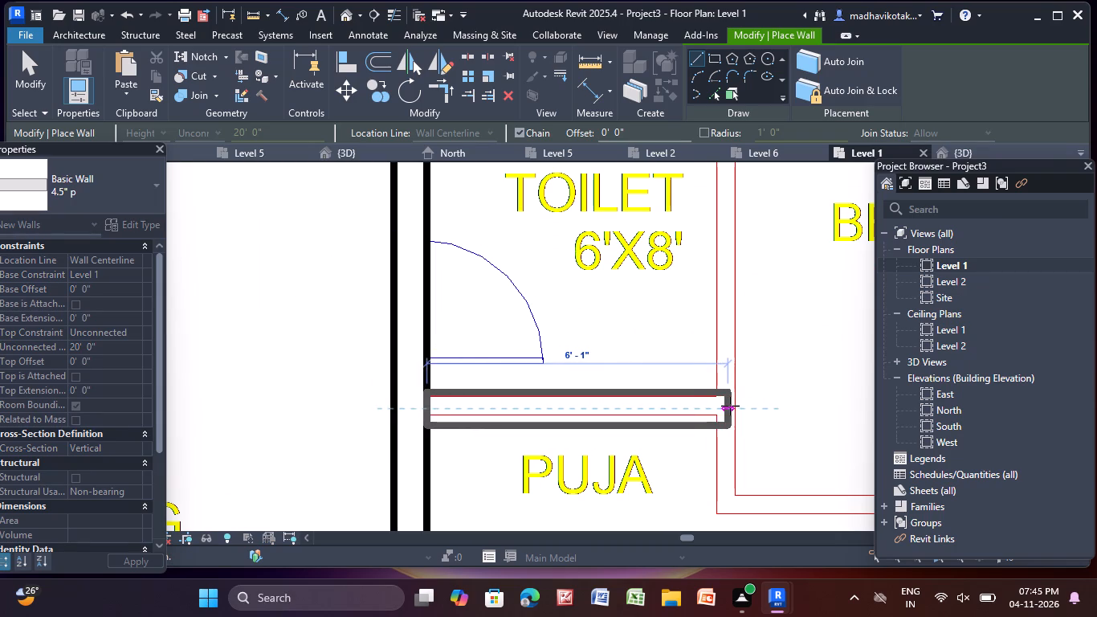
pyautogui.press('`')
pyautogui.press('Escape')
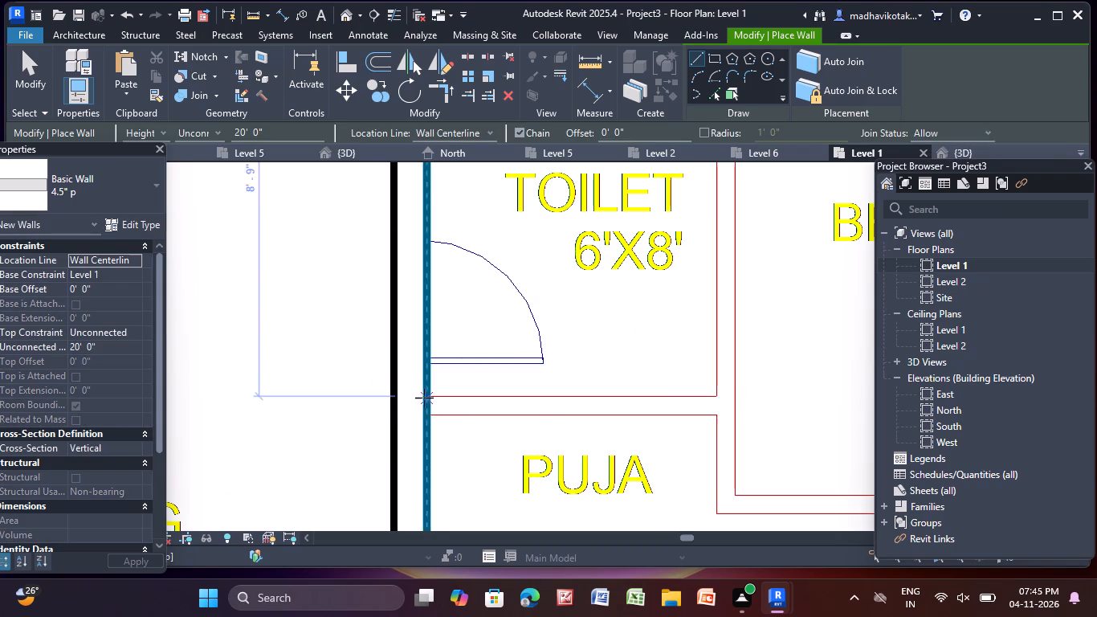
# Draw a 4.5" p wall about 6'-3" long between Toilet and Puja, from the living-side wall to Bedroom 01's partition line.
pyautogui.scroll(4, 432, 403)
pyautogui.click(417, 407)
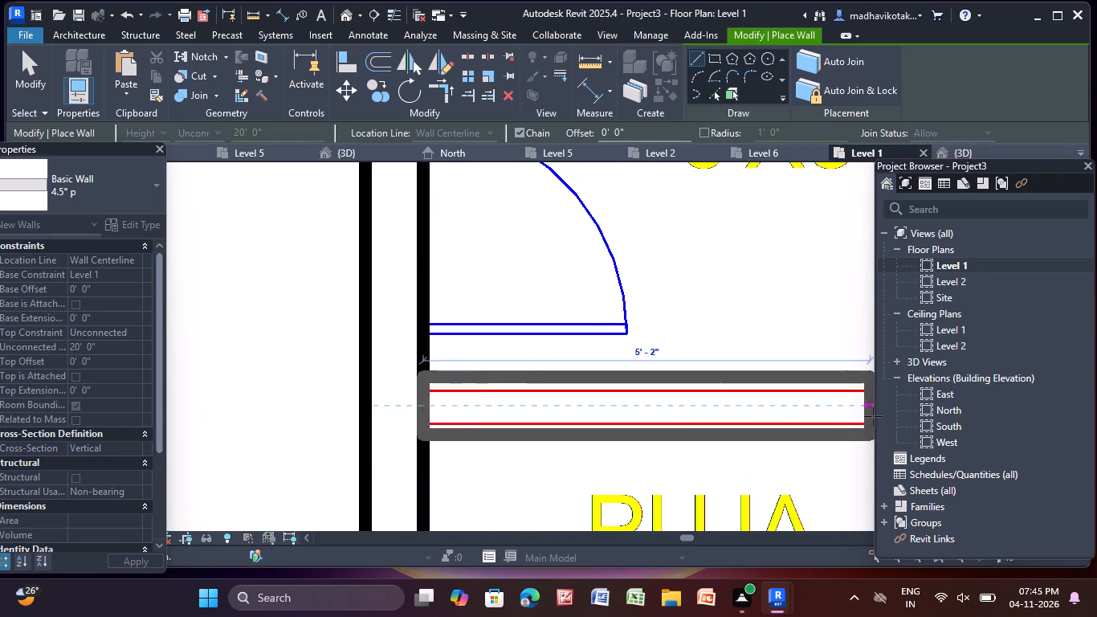
pyautogui.scroll(-3, 864, 415)
pyautogui.moveTo(863, 415); pyautogui.dragTo(454, 440, button='middle')
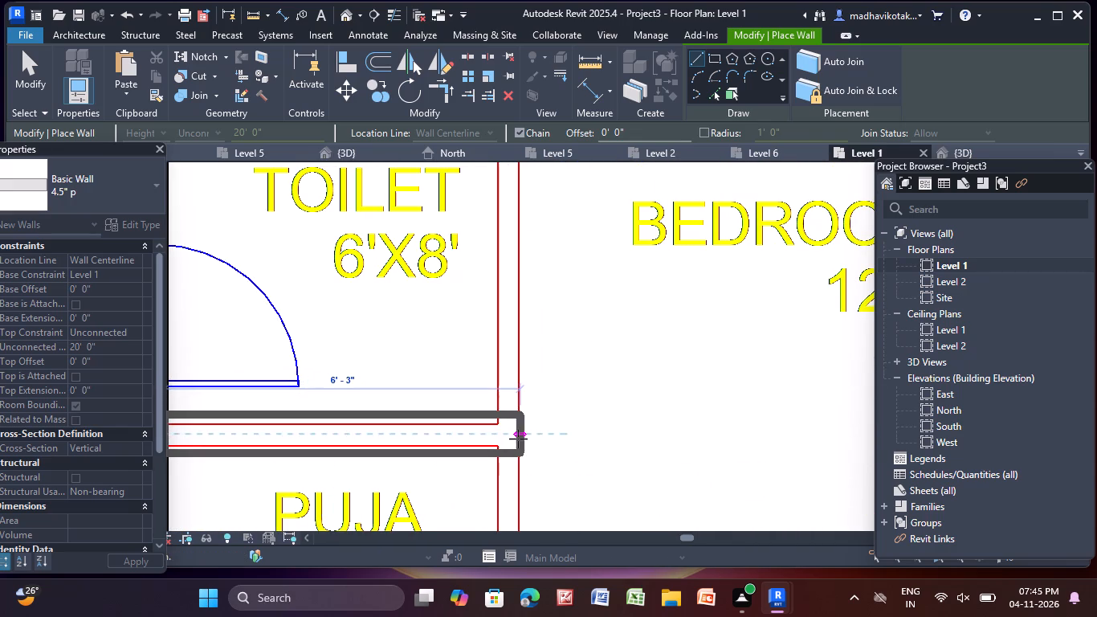
pyautogui.click(518, 438)
pyautogui.press('Escape')
# Draw a 4.5" p wall along Bedroom 01's Toilet and Puja side, from the outer wall to the plan line bordering Dining.
pyautogui.scroll(-4, 458, 317)
pyautogui.moveTo(459, 320); pyautogui.dragTo(468, 424, button='middle')
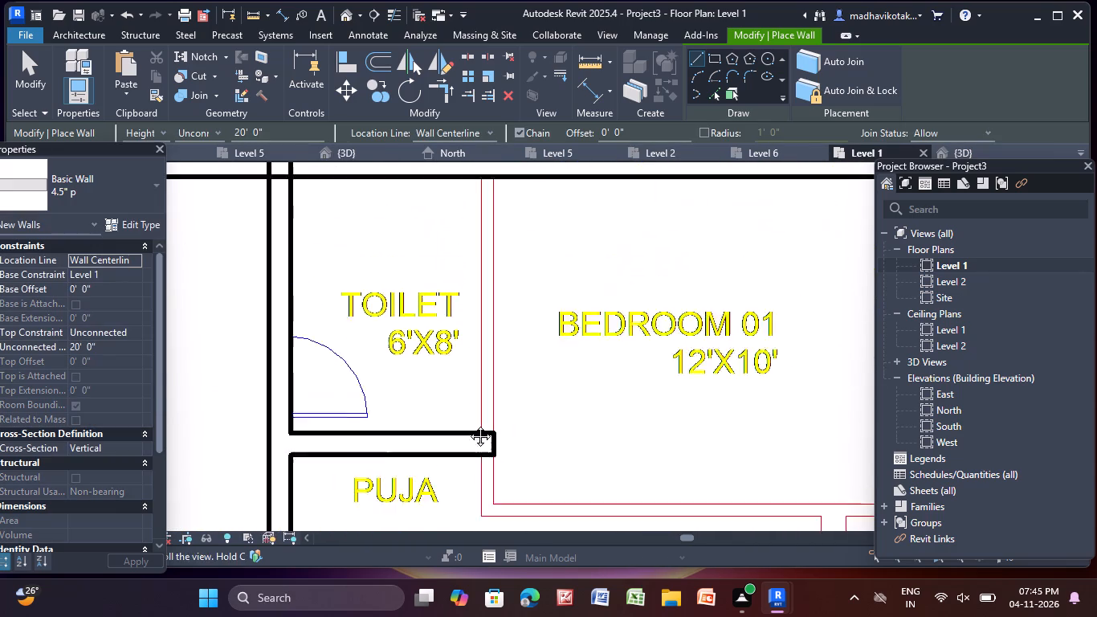
pyautogui.moveTo(468, 424); pyautogui.dragTo(500, 603, button='middle')
pyautogui.scroll(7, 530, 421)
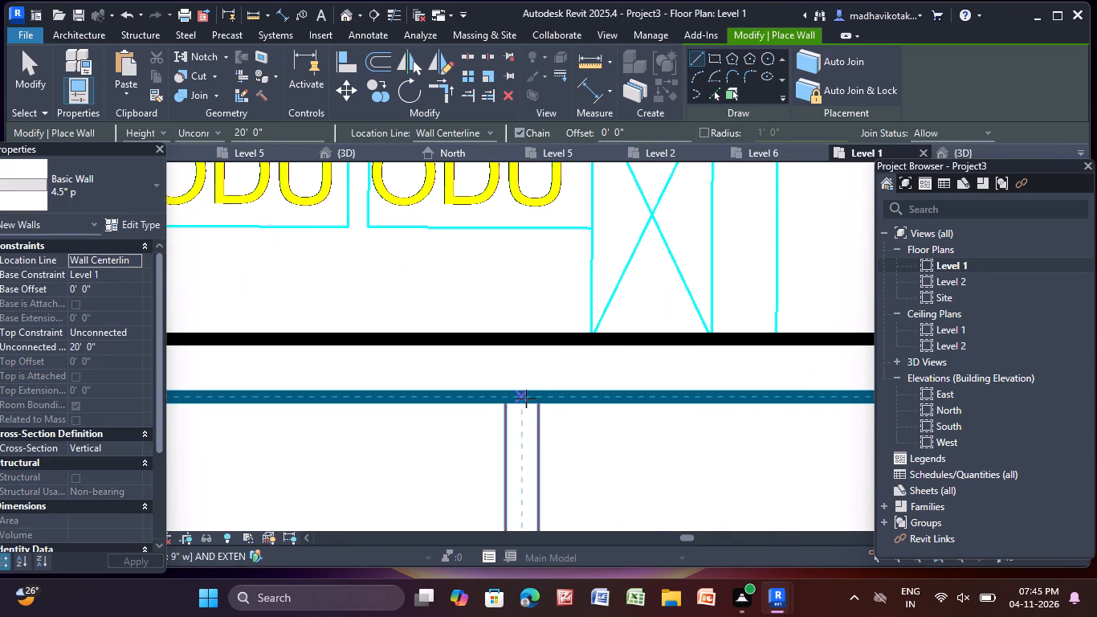
pyautogui.click(520, 401)
pyautogui.scroll(-1, 539, 501)
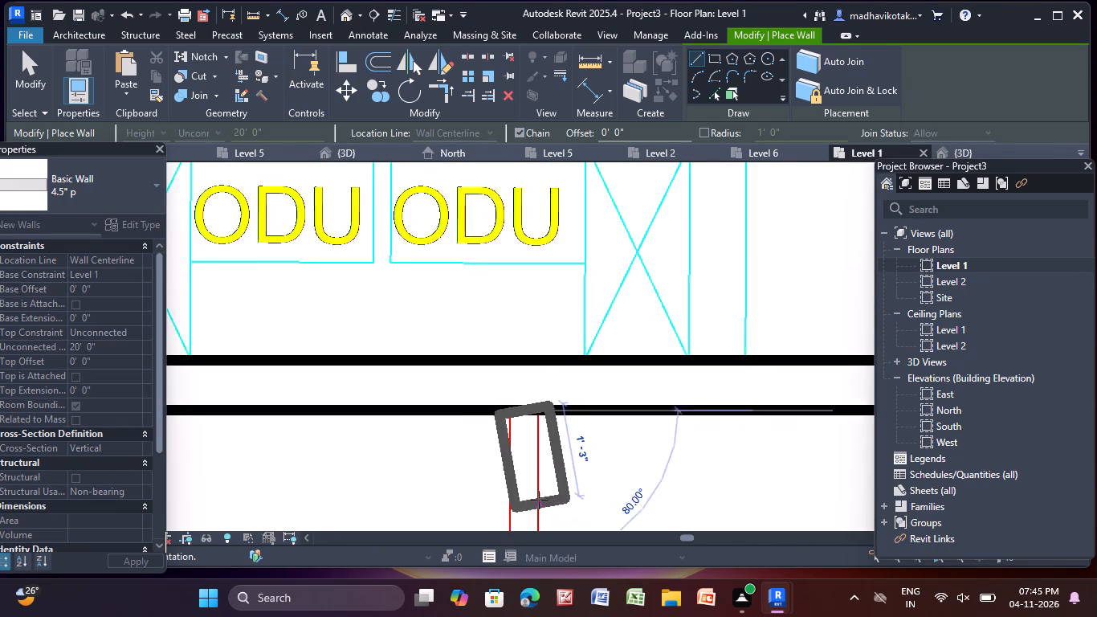
pyautogui.scroll(-1, 539, 500)
pyautogui.moveTo(535, 496); pyautogui.dragTo(418, 157, button='middle')
pyautogui.scroll(-4, 428, 476)
pyautogui.moveTo(420, 481); pyautogui.dragTo(420, 480, button='middle')
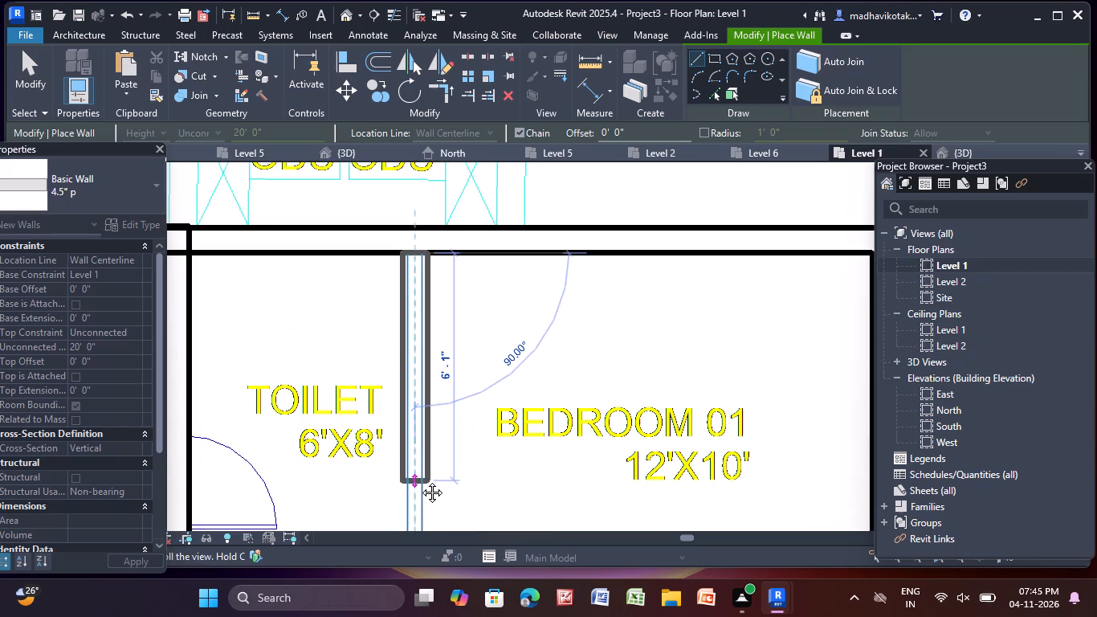
pyautogui.moveTo(420, 480); pyautogui.dragTo(388, 137, button='middle')
pyautogui.scroll(6, 389, 304)
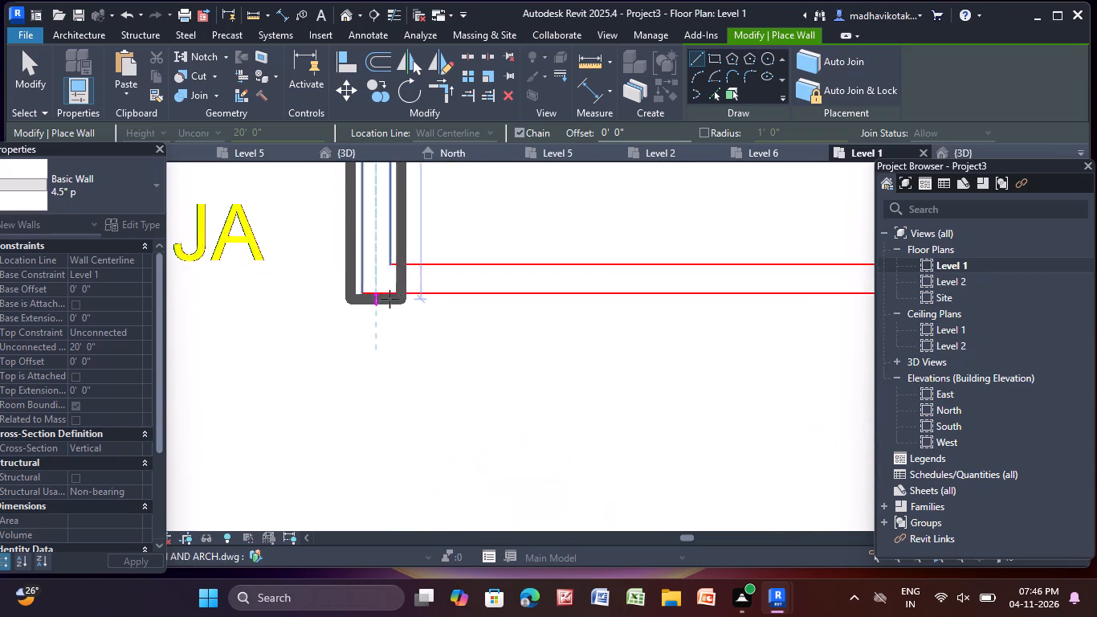
pyautogui.scroll(1, 389, 299)
pyautogui.click(389, 294)
pyautogui.press('Escape')
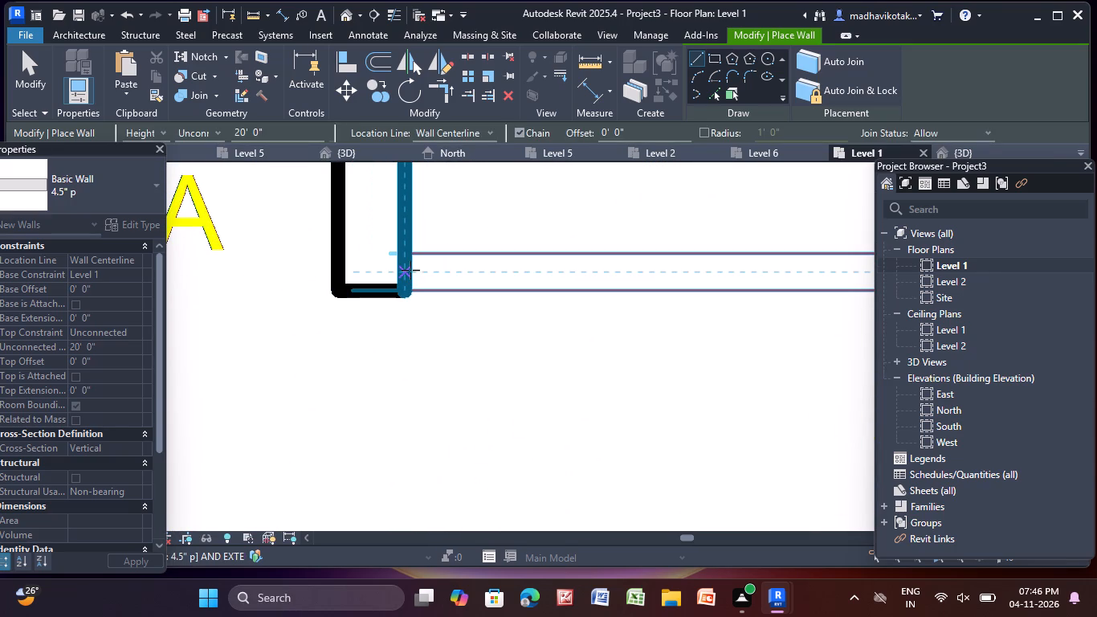
# Draw a 4.5" p wall between Bedroom 01 and Dining, from the Puja-side partition to the 5' wide balcony's outer wall.
pyautogui.click(410, 267)
pyautogui.scroll(-2, 782, 268)
pyautogui.moveTo(782, 268); pyautogui.dragTo(300, 432, button='middle')
pyautogui.scroll(-3, 724, 445)
pyautogui.moveTo(752, 452); pyautogui.dragTo(753, 452, button='middle')
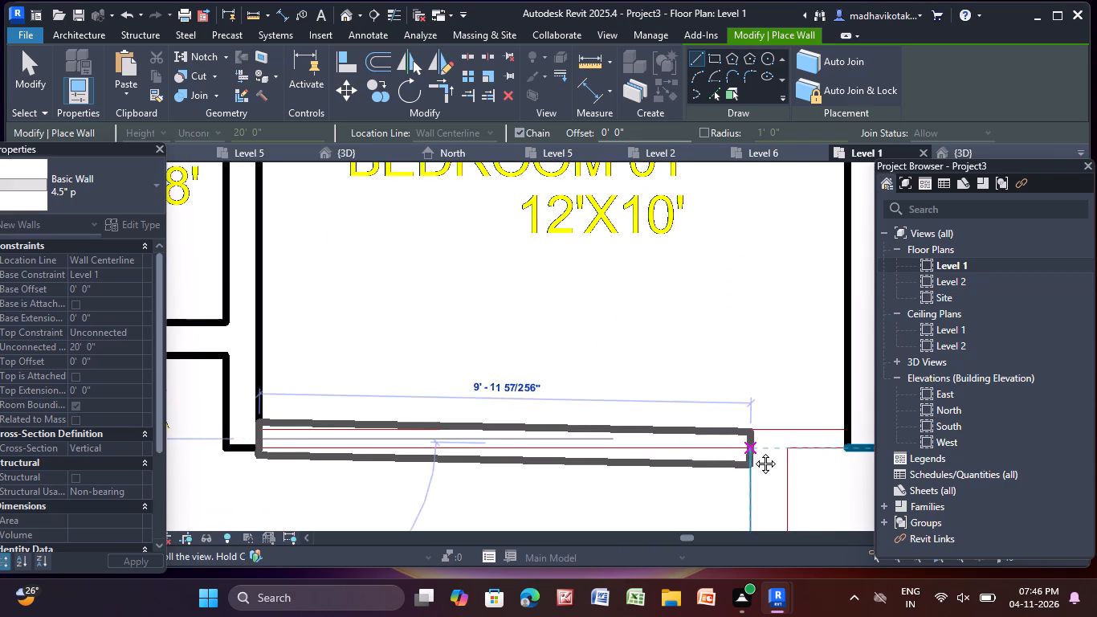
pyautogui.moveTo(753, 452); pyautogui.dragTo(351, 346, button='middle')
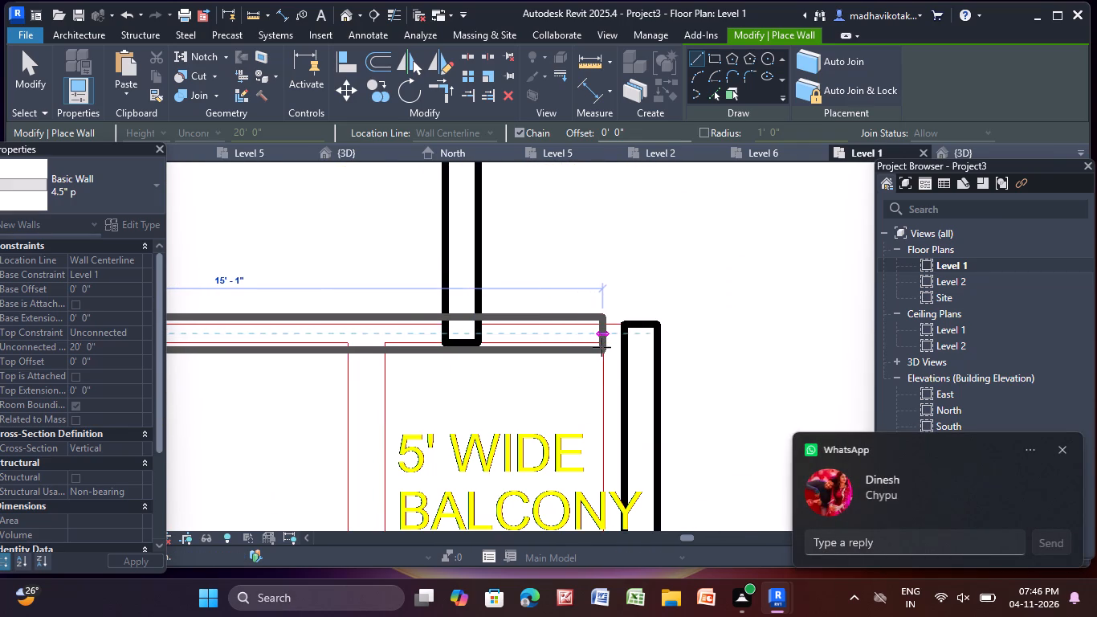
pyautogui.scroll(4, 602, 347)
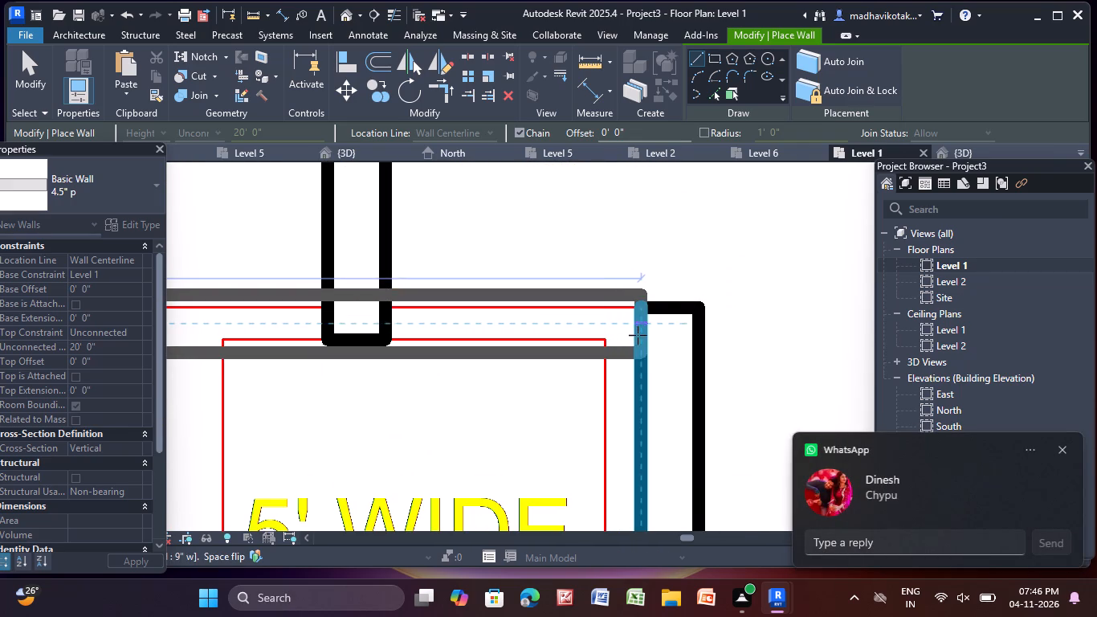
pyautogui.click(638, 335)
pyautogui.press('Escape')
# Draw a 4.5" p wall between Dining and the 5' wide balcony, from Bedroom 01's wall to the short plan wall by the kitchen.
pyautogui.scroll(-6, 606, 345)
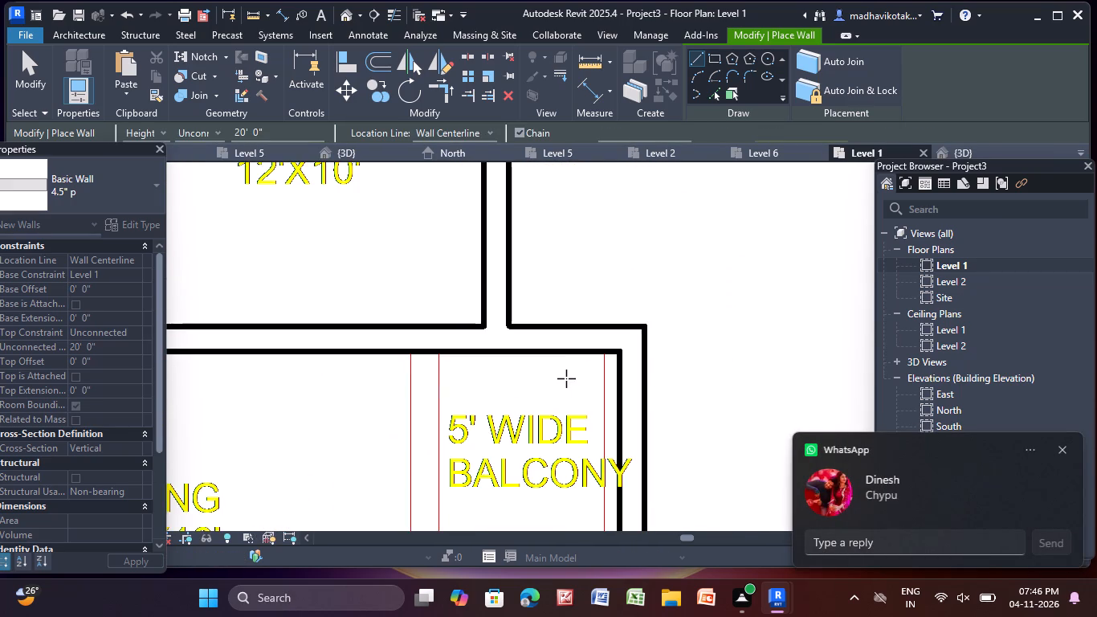
pyautogui.scroll(-4, 566, 379)
pyautogui.moveTo(566, 379); pyautogui.dragTo(660, 239, button='middle')
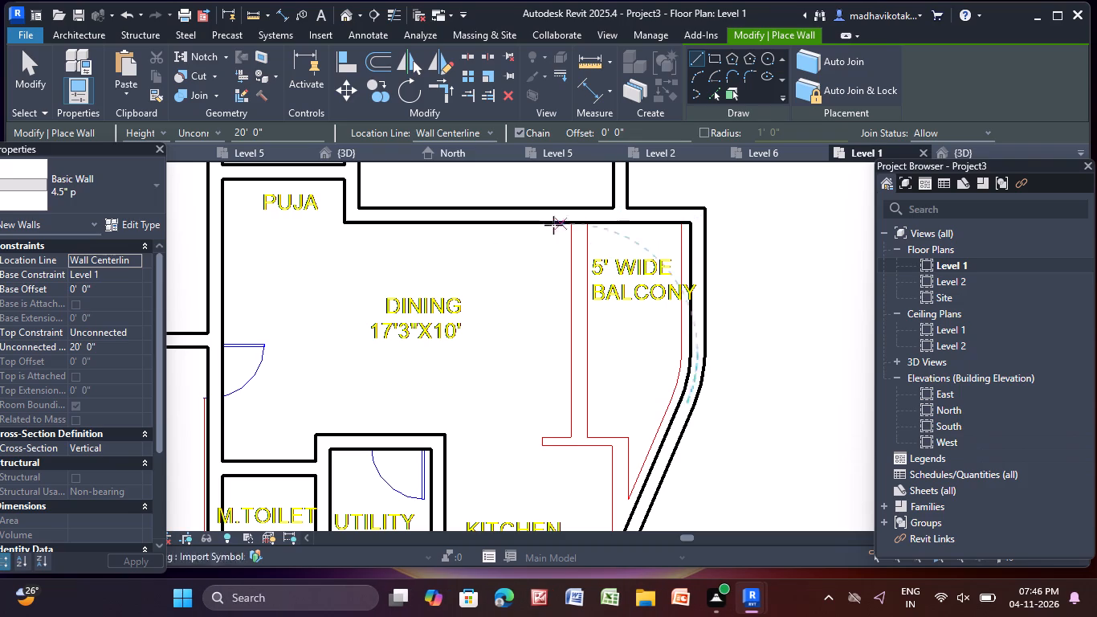
pyautogui.scroll(4, 588, 227)
pyautogui.click(571, 220)
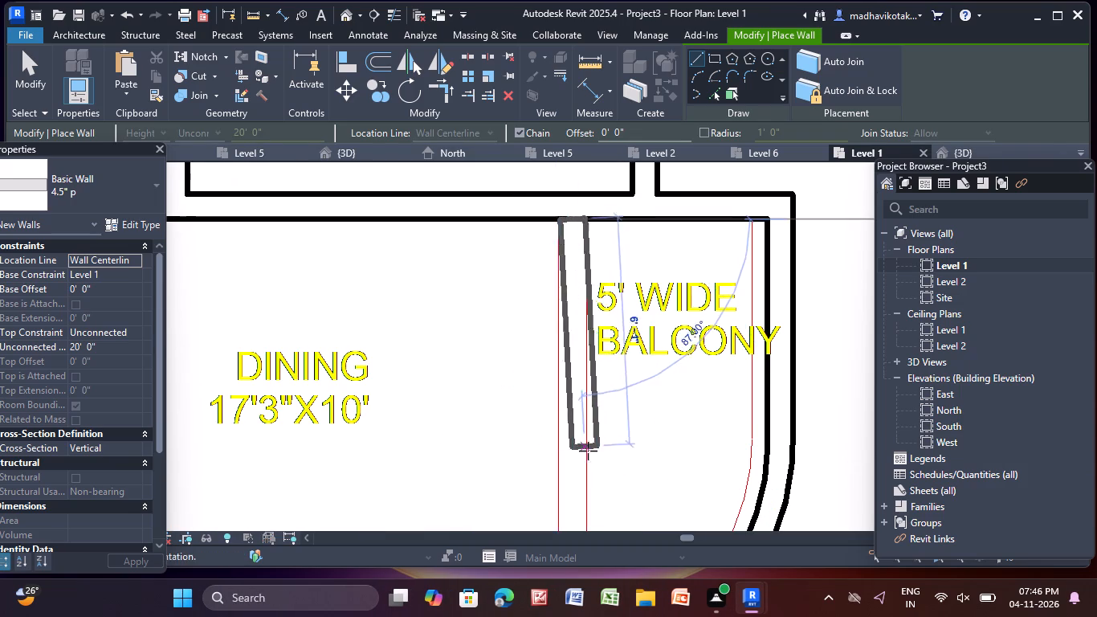
pyautogui.scroll(-2, 607, 476)
pyautogui.moveTo(581, 465); pyautogui.dragTo(516, 157, button='middle')
pyautogui.scroll(4, 520, 272)
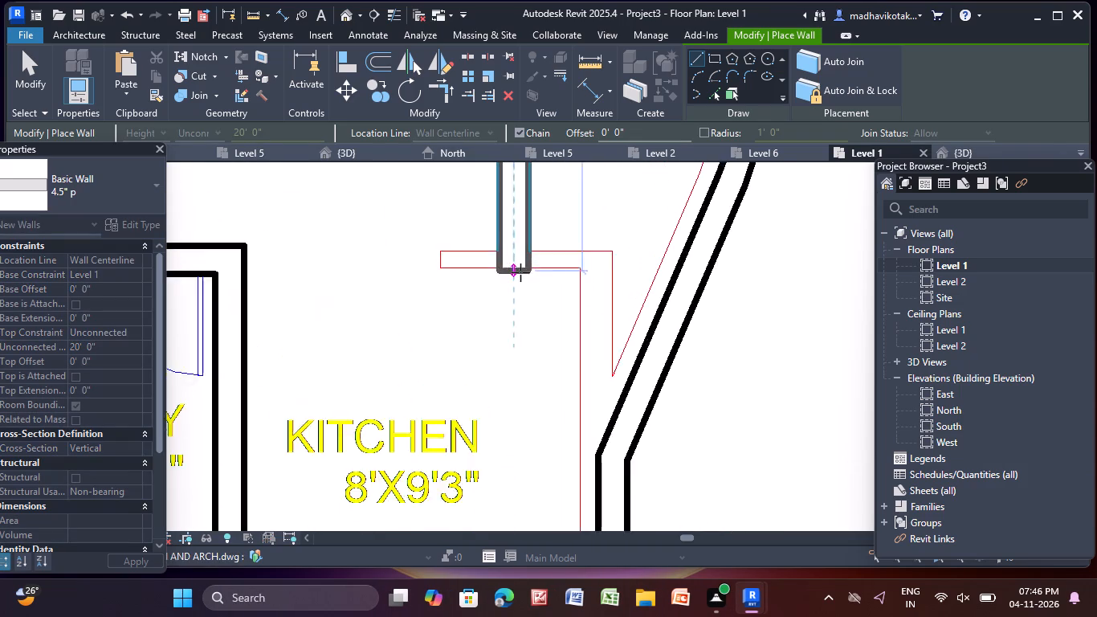
pyautogui.scroll(3, 516, 272)
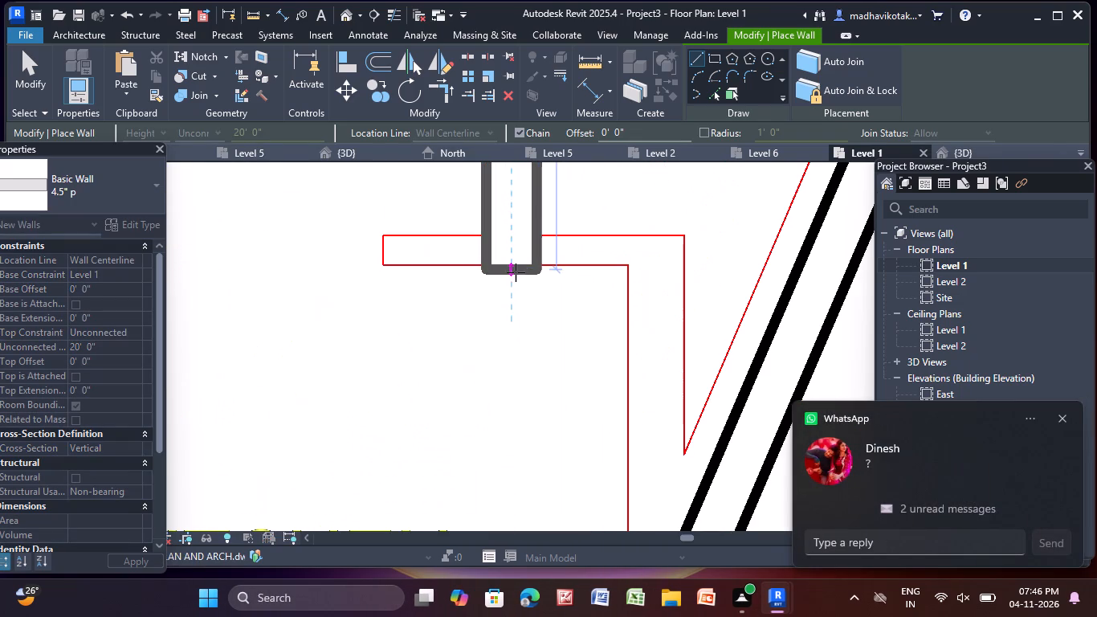
pyautogui.click(516, 272)
pyautogui.press('Escape')
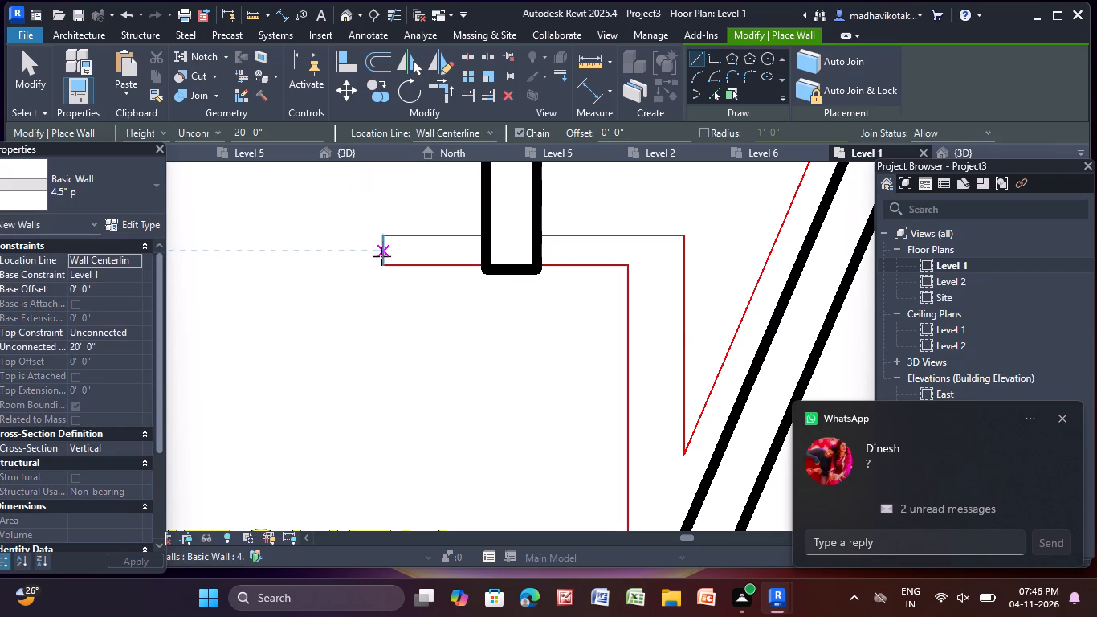
# Draw a 4'-0" long 4.5" p wall over the short plan wall between the kitchen and the balcony.
pyautogui.click(384, 253)
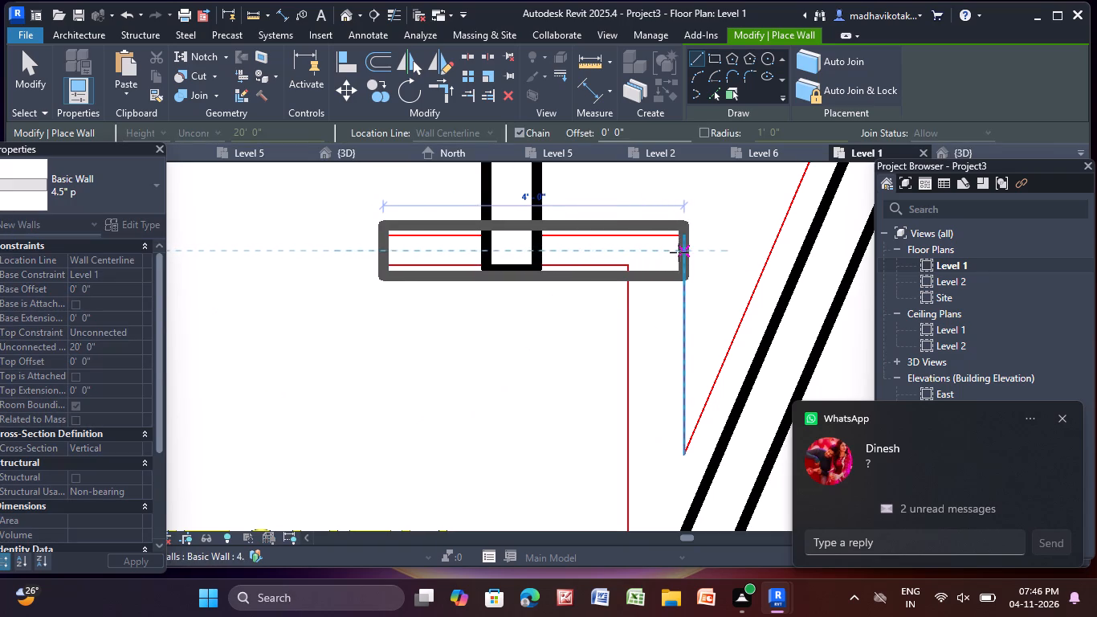
pyautogui.click(679, 252)
pyautogui.press('Escape')
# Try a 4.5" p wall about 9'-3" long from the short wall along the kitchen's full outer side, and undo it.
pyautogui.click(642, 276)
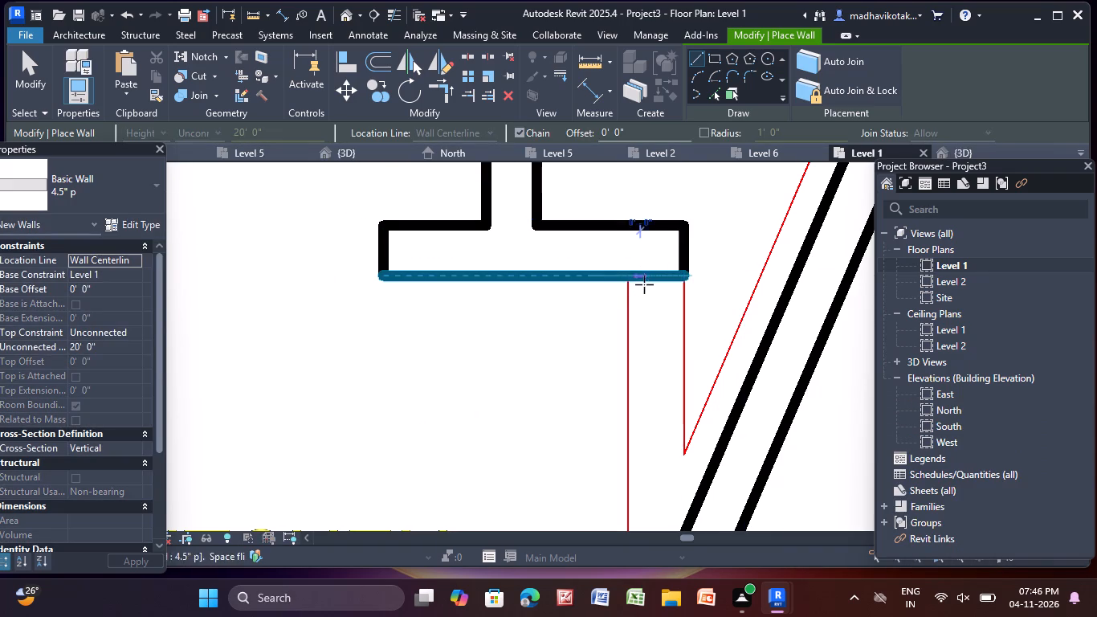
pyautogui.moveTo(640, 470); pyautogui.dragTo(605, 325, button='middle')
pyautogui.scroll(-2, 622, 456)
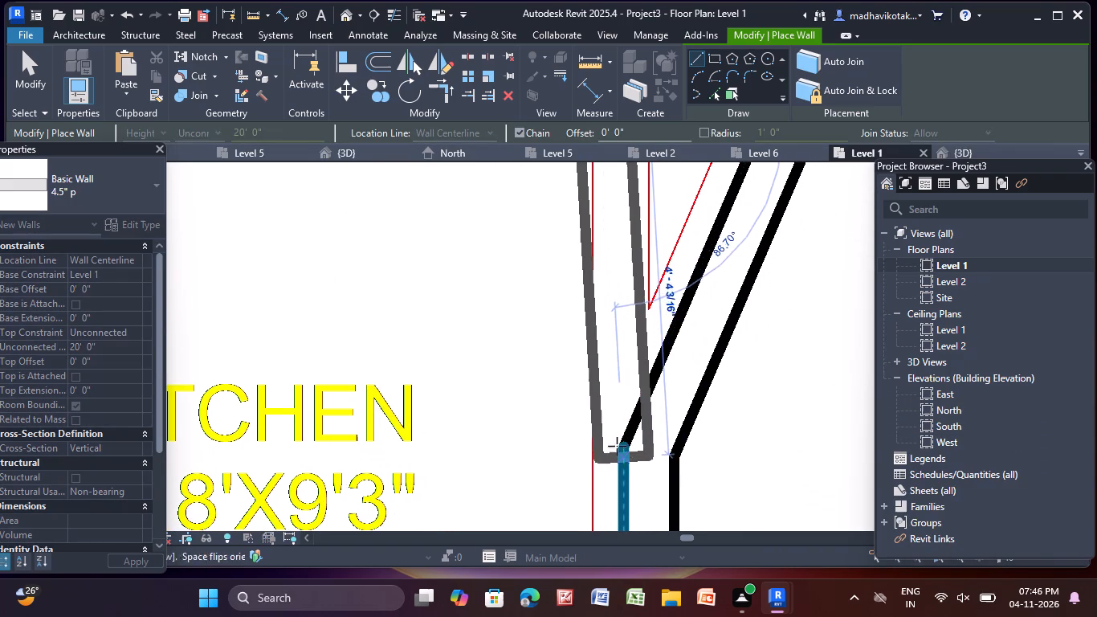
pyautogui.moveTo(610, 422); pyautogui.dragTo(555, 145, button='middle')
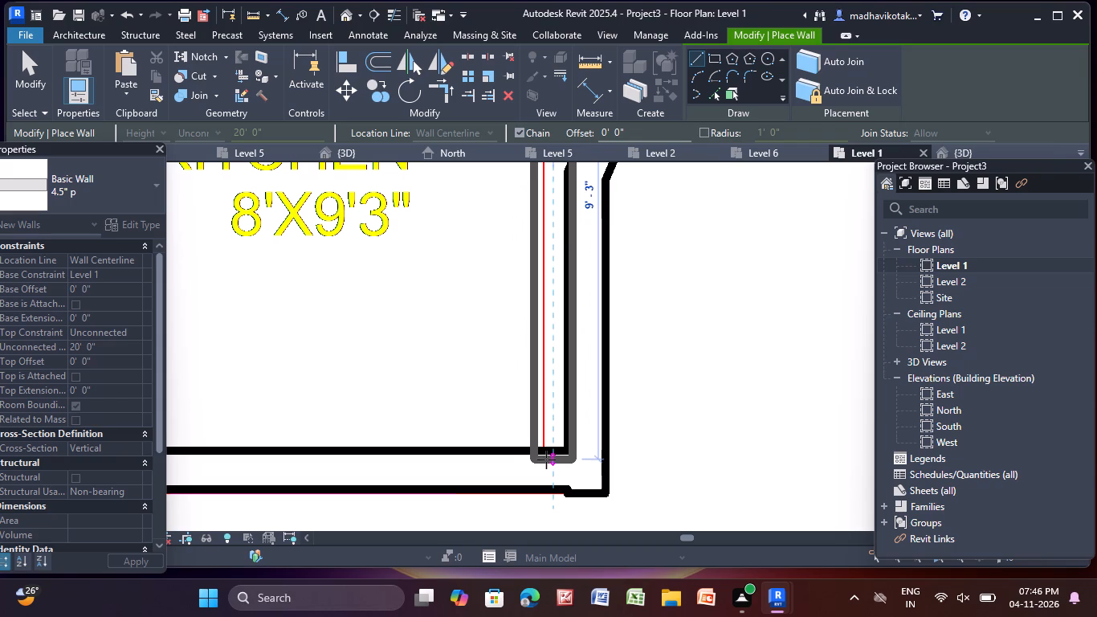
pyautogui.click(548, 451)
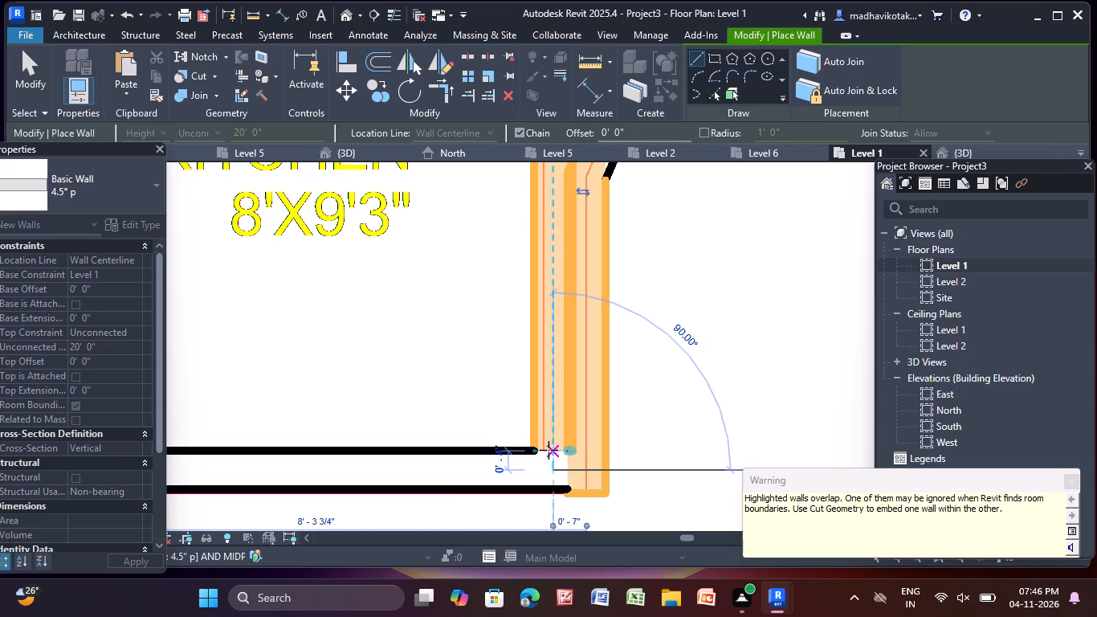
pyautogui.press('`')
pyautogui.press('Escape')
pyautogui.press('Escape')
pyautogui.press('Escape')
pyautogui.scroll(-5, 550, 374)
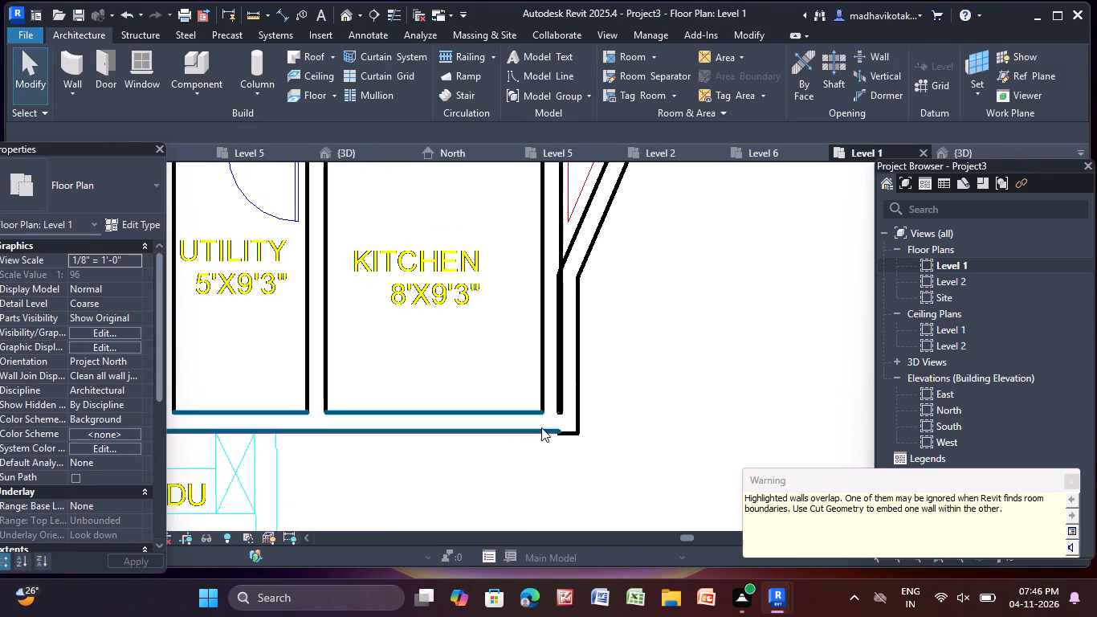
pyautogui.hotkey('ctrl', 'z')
# Draw a 4.5" p wall between the kitchen and the balcony, from the short 4' wall to the angled outer balcony wall.
pyautogui.scroll(-2, 543, 348)
pyautogui.moveTo(540, 351); pyautogui.dragTo(546, 497, button='middle')
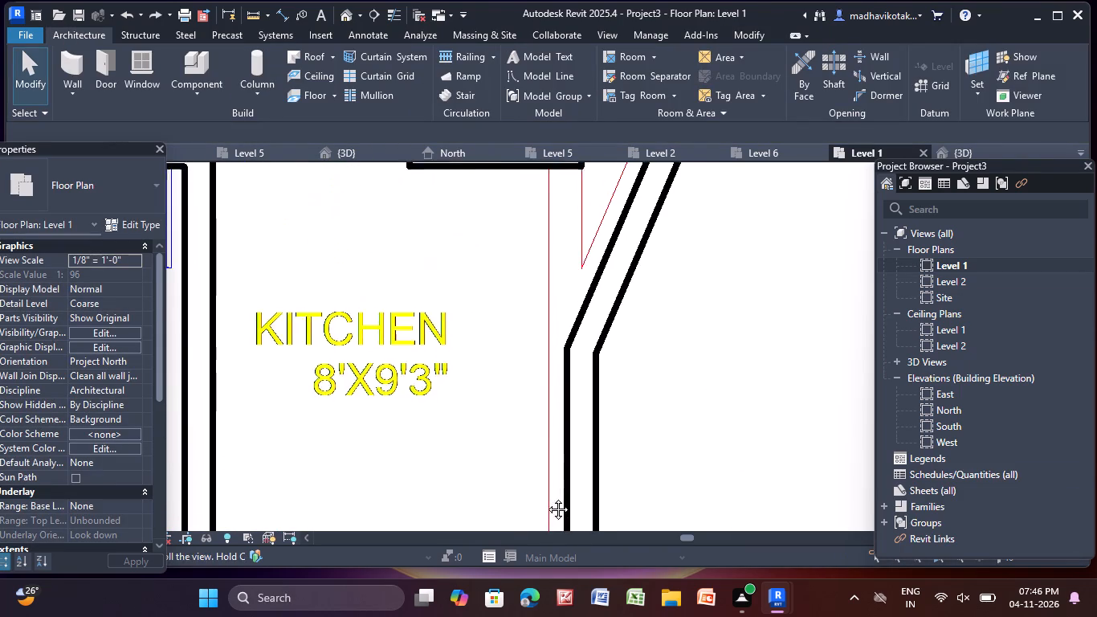
pyautogui.moveTo(546, 497); pyautogui.dragTo(546, 525, button='middle')
pyautogui.moveTo(528, 352); pyautogui.dragTo(502, 449, button='middle')
pyautogui.click(80, 59)
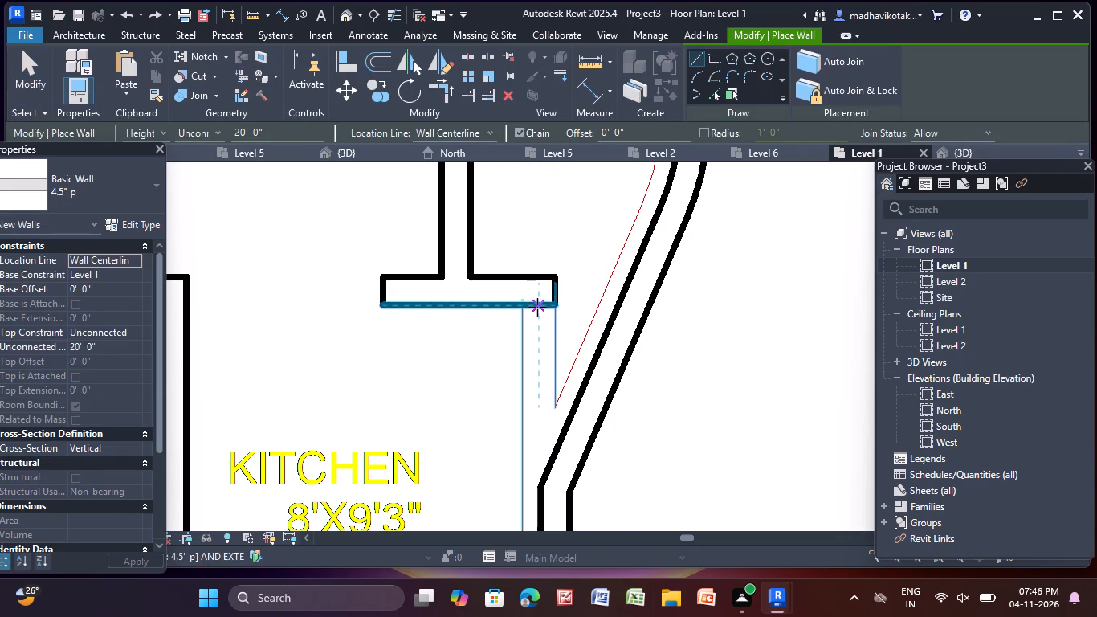
pyautogui.click(537, 307)
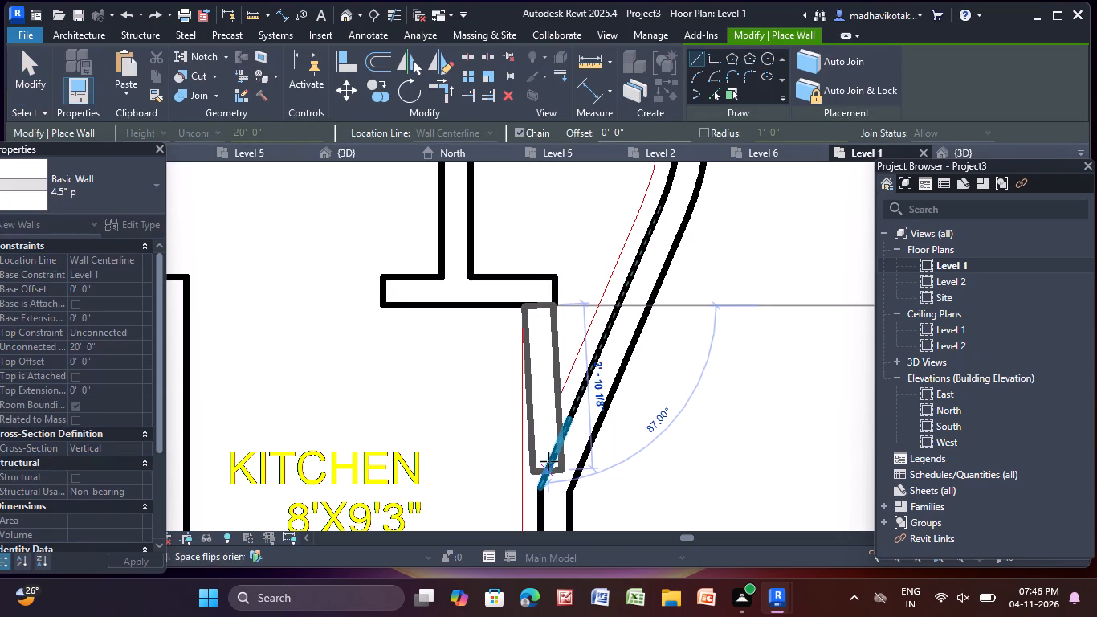
pyautogui.click(546, 464)
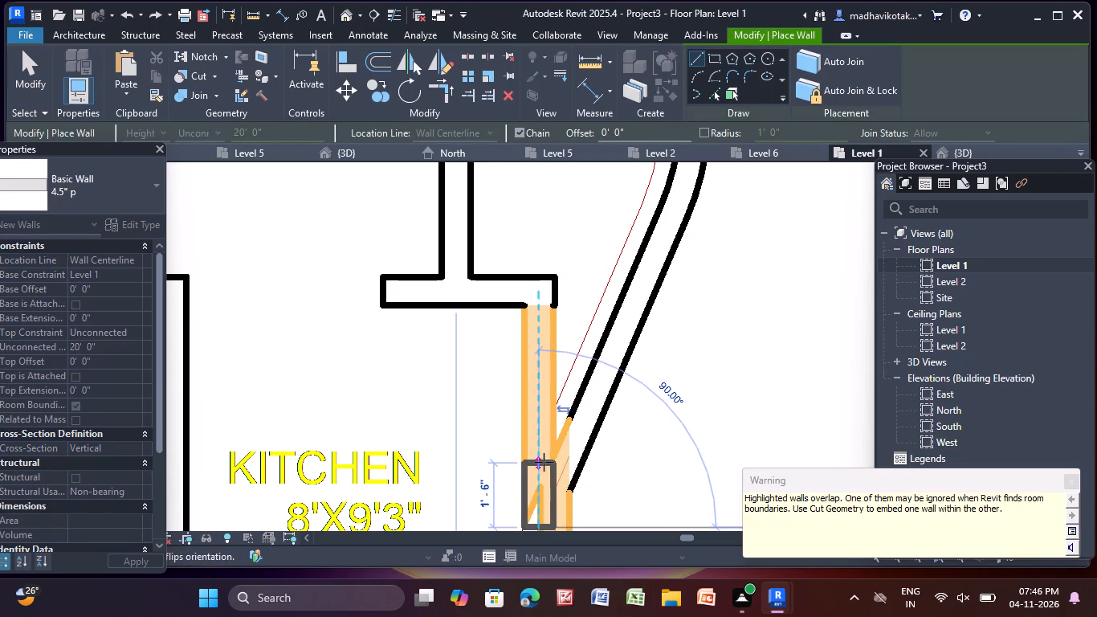
pyautogui.press('Escape')
pyautogui.press('Escape')
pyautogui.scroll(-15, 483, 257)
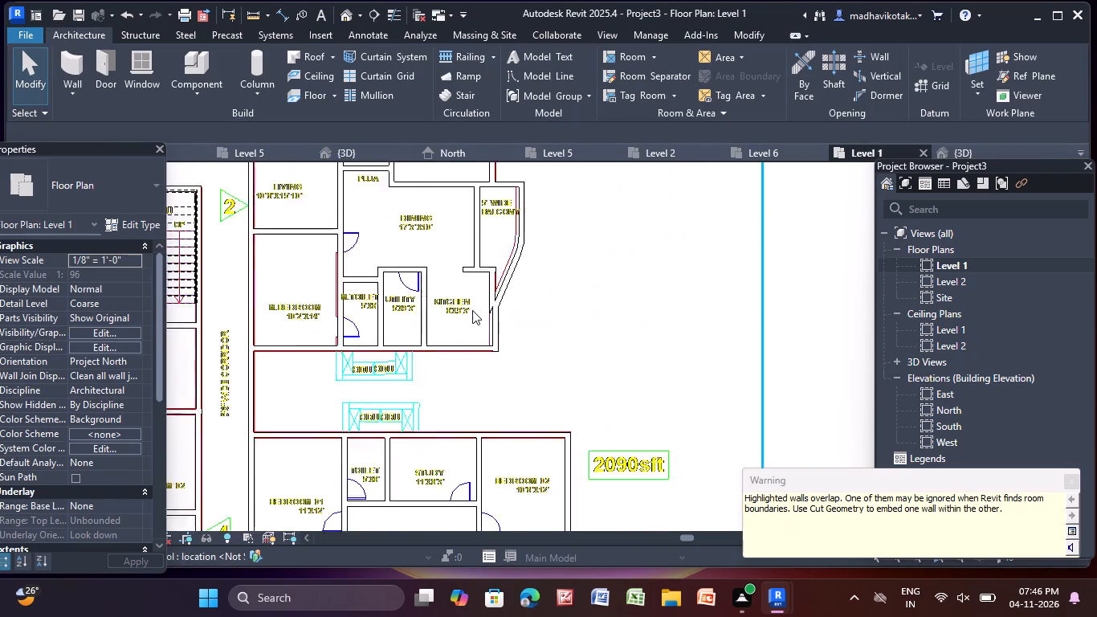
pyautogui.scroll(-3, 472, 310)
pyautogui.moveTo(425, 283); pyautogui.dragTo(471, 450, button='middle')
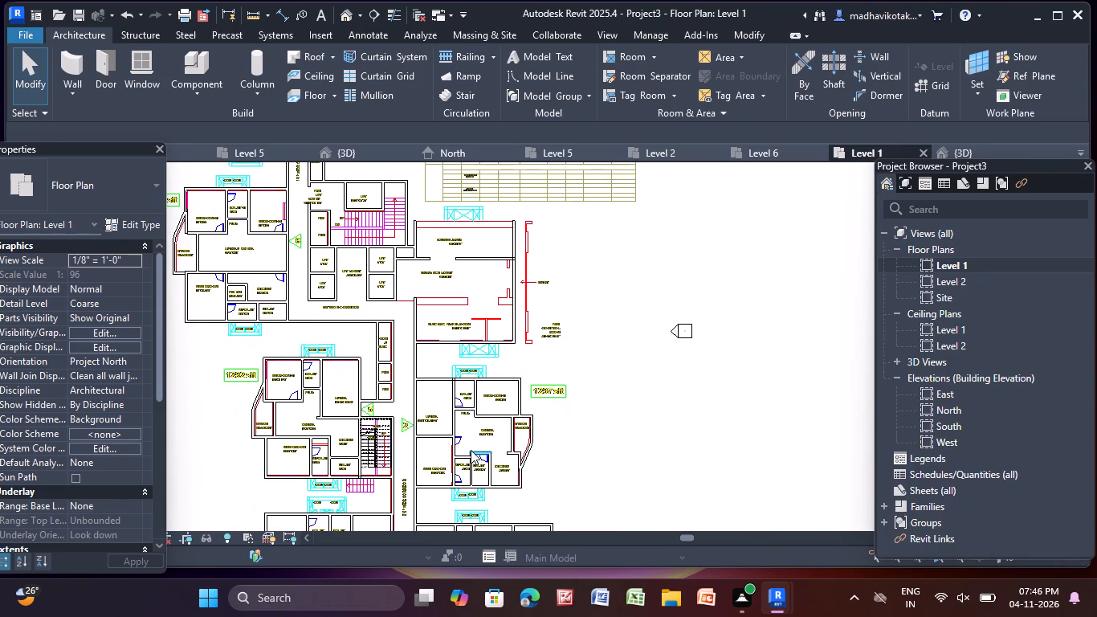
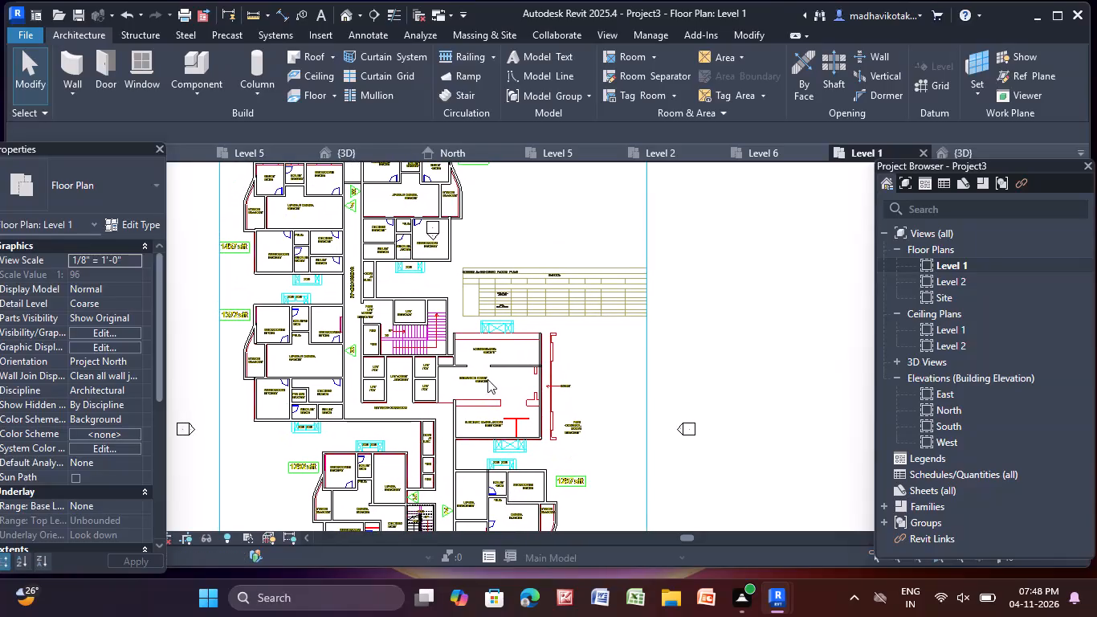
# Start a wall and duplicate the 4.5" p wall type under the name 2'.
pyautogui.moveTo(491, 374); pyautogui.dragTo(490, 367, button='middle')
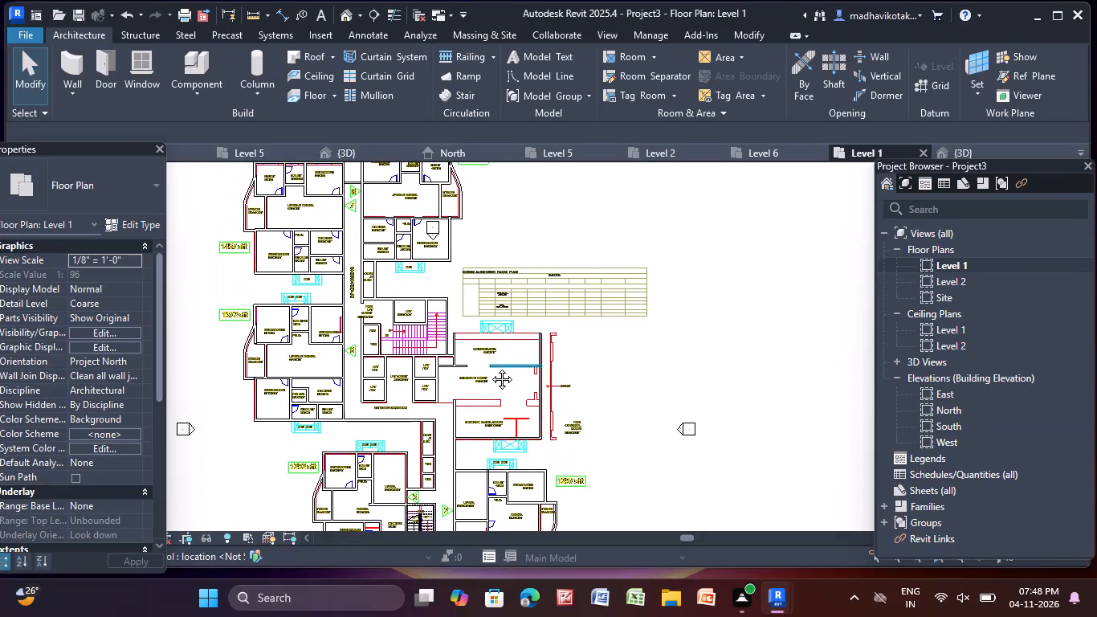
pyautogui.moveTo(490, 367); pyautogui.dragTo(471, 325, button='middle')
pyautogui.click(86, 63)
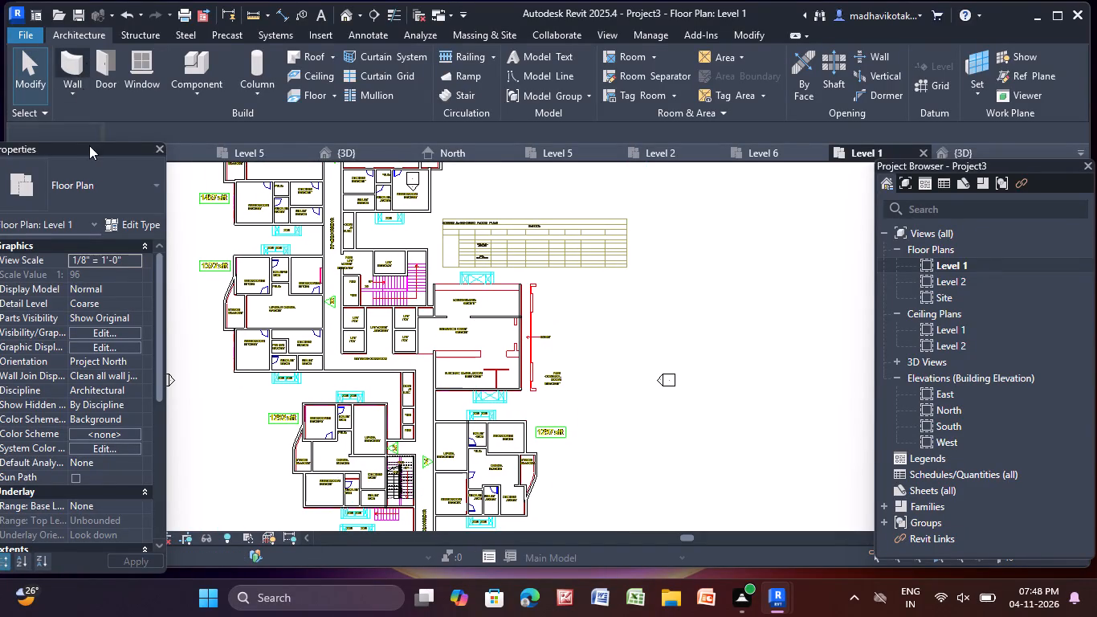
pyautogui.click(129, 220)
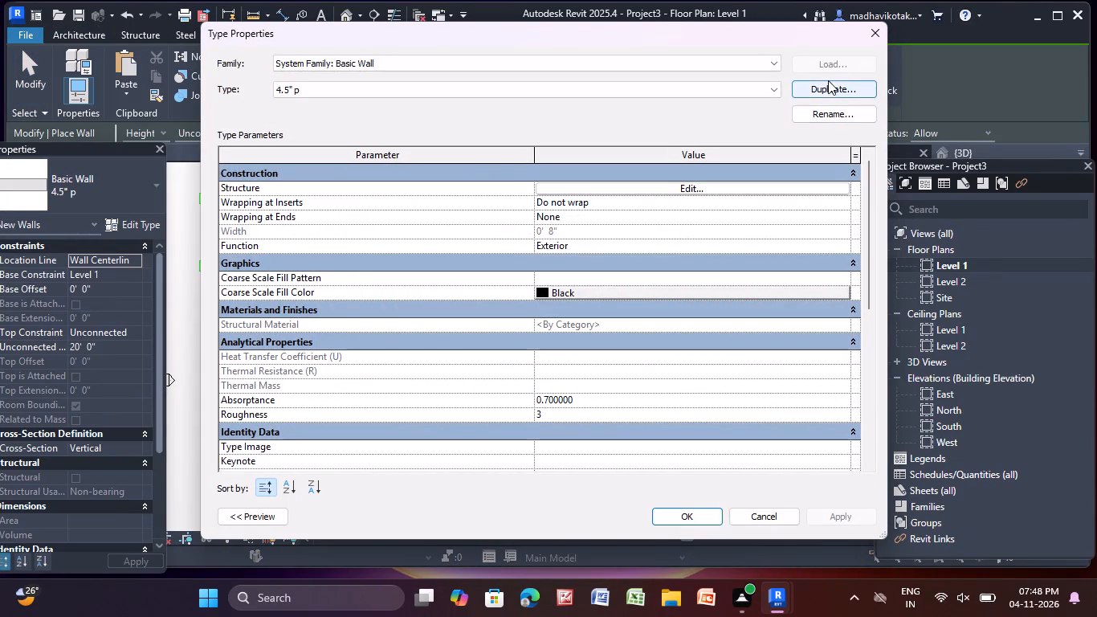
pyautogui.click(826, 85)
pyautogui.click(514, 274)
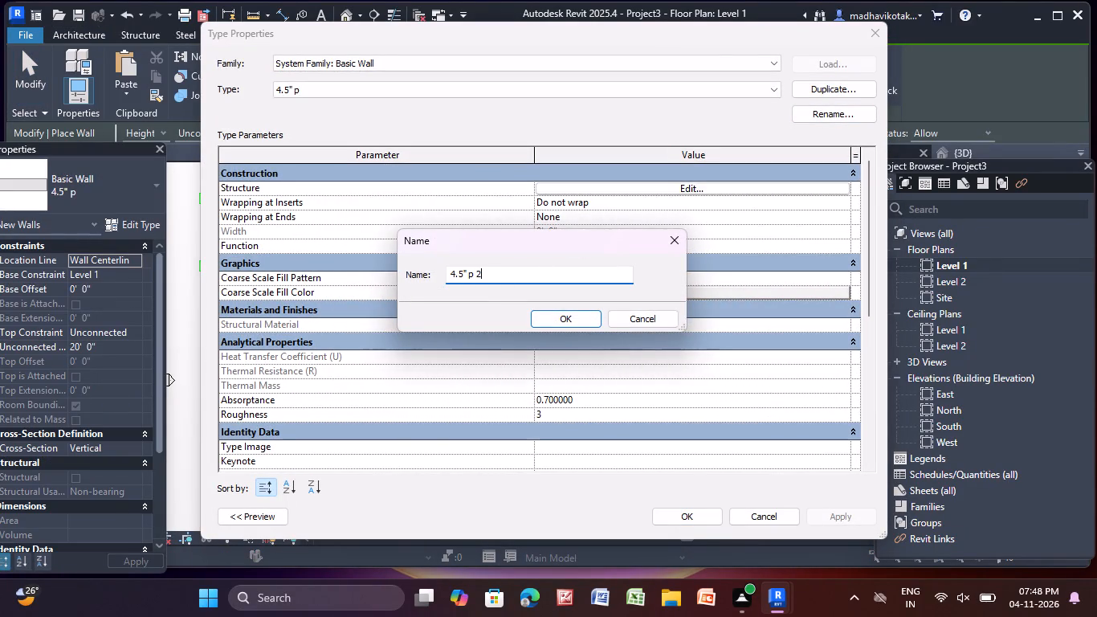
pyautogui.press('BackSpace')
pyautogui.press('BackSpace')
pyautogui.press('BackSpace')
pyautogui.press('BackSpace')
pyautogui.press('BackSpace')
pyautogui.press('BackSpace')
pyautogui.press('BackSpace')
pyautogui.press('BackSpace')
pyautogui.press('BackSpace')
pyautogui.press('BackSpace')
pyautogui.press('BackSpace')
pyautogui.press('BackSpace')
pyautogui.press('BackSpace')
pyautogui.press('BackSpace')
pyautogui.press('BackSpace')
pyautogui.press('BackSpace')
pyautogui.press('BackSpace')
pyautogui.write("2'")
pyautogui.press('Return')
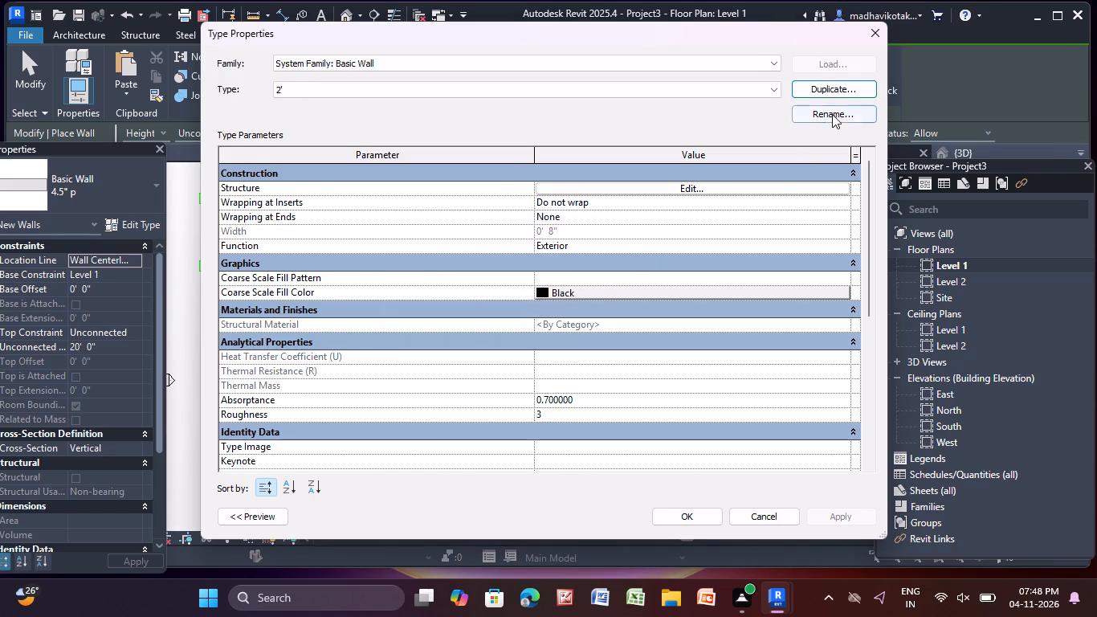
# Duplicate the 2' wall type as 2' w and apply it to the new wall.
pyautogui.click(858, 88)
pyautogui.click(493, 283)
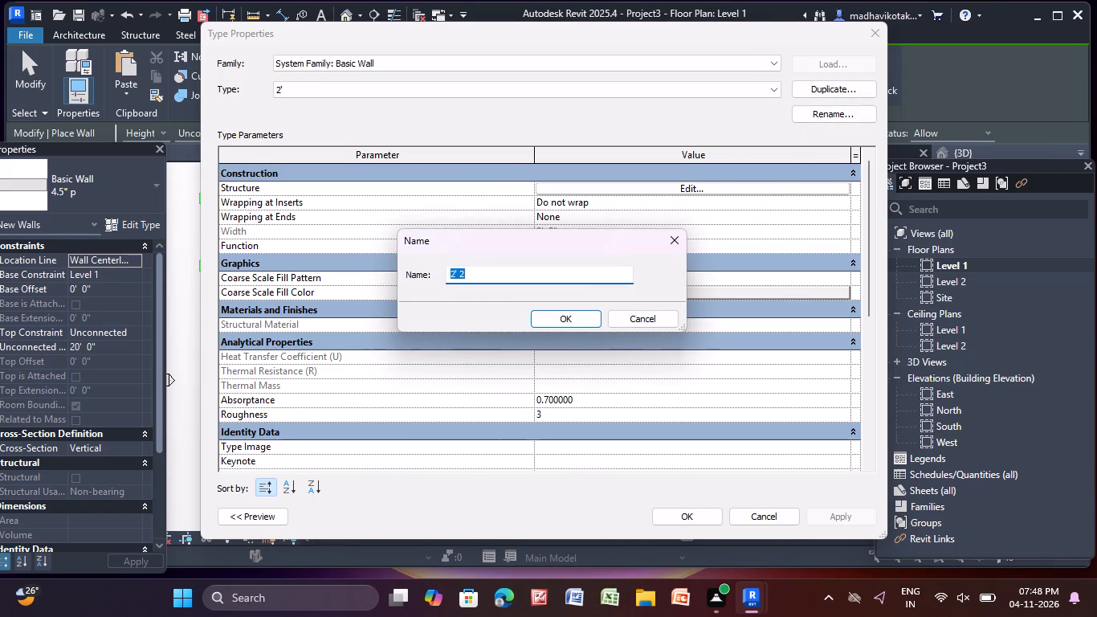
pyautogui.press('BackSpace')
pyautogui.write("2'")
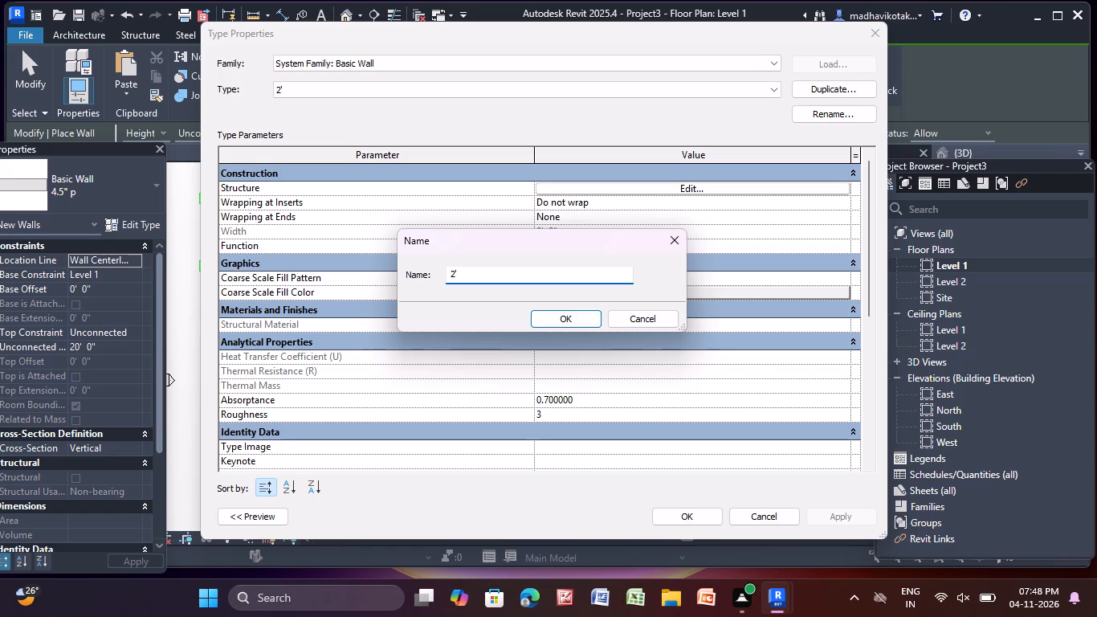
pyautogui.press('space')
pyautogui.write('w')
pyautogui.click(551, 321)
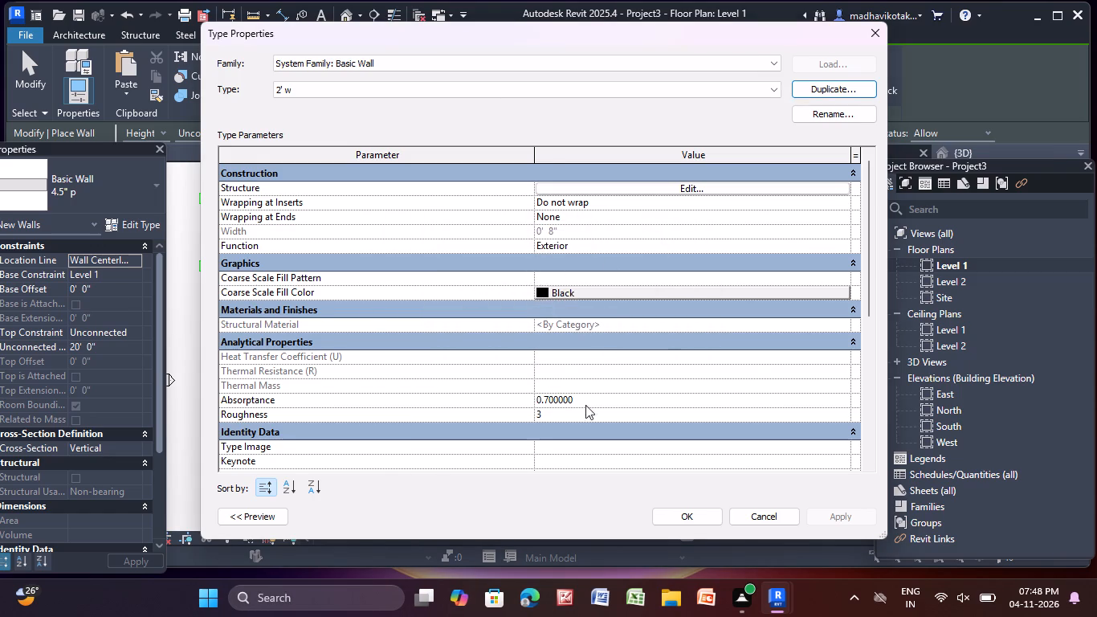
pyautogui.click(694, 516)
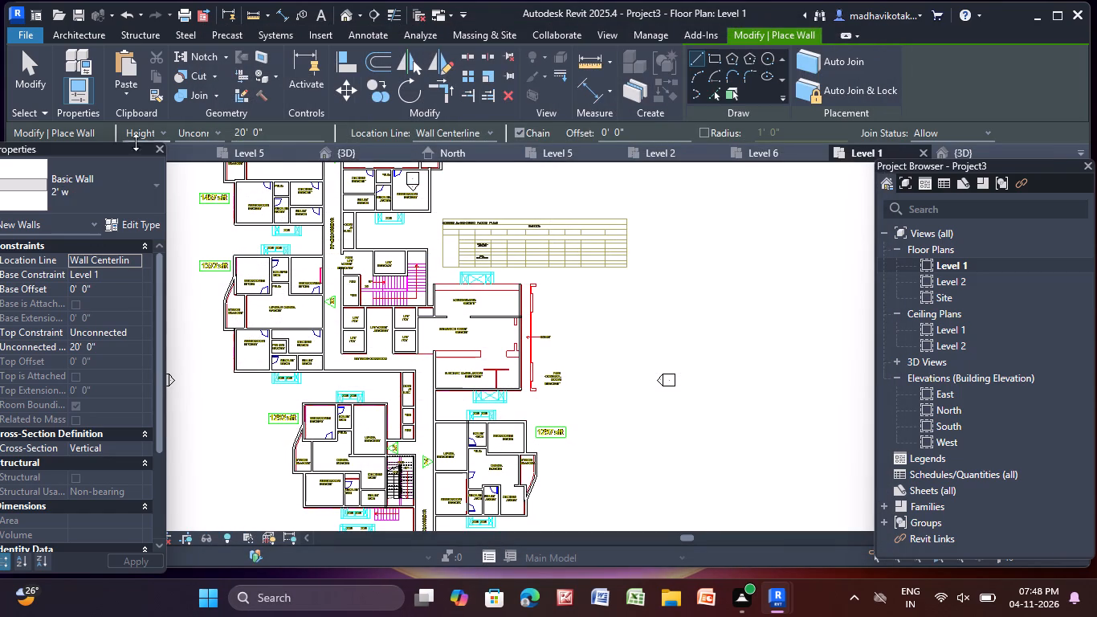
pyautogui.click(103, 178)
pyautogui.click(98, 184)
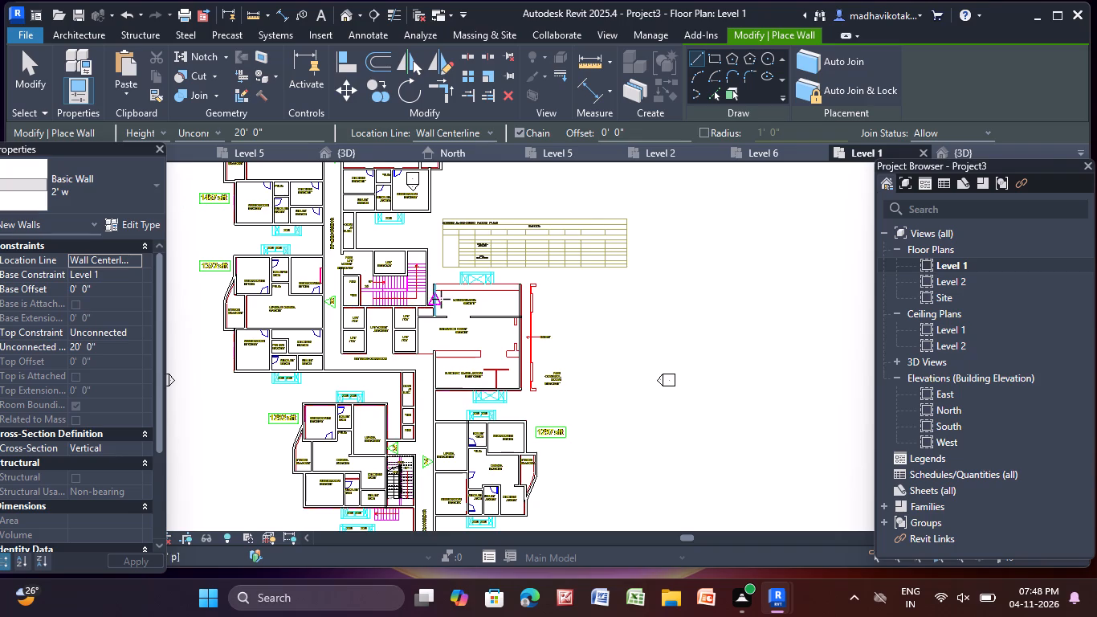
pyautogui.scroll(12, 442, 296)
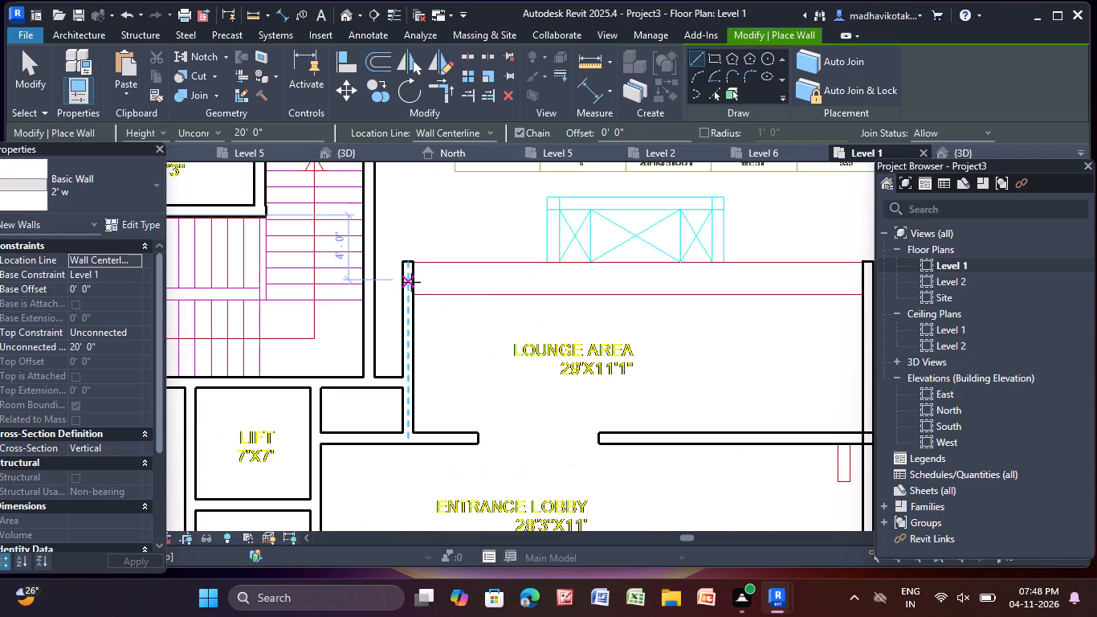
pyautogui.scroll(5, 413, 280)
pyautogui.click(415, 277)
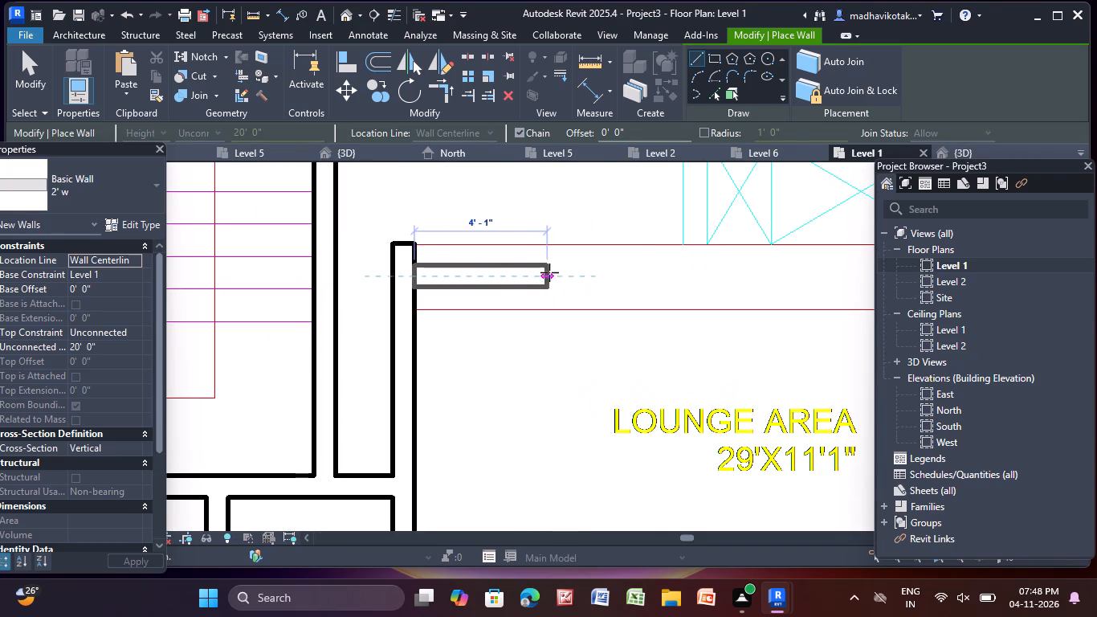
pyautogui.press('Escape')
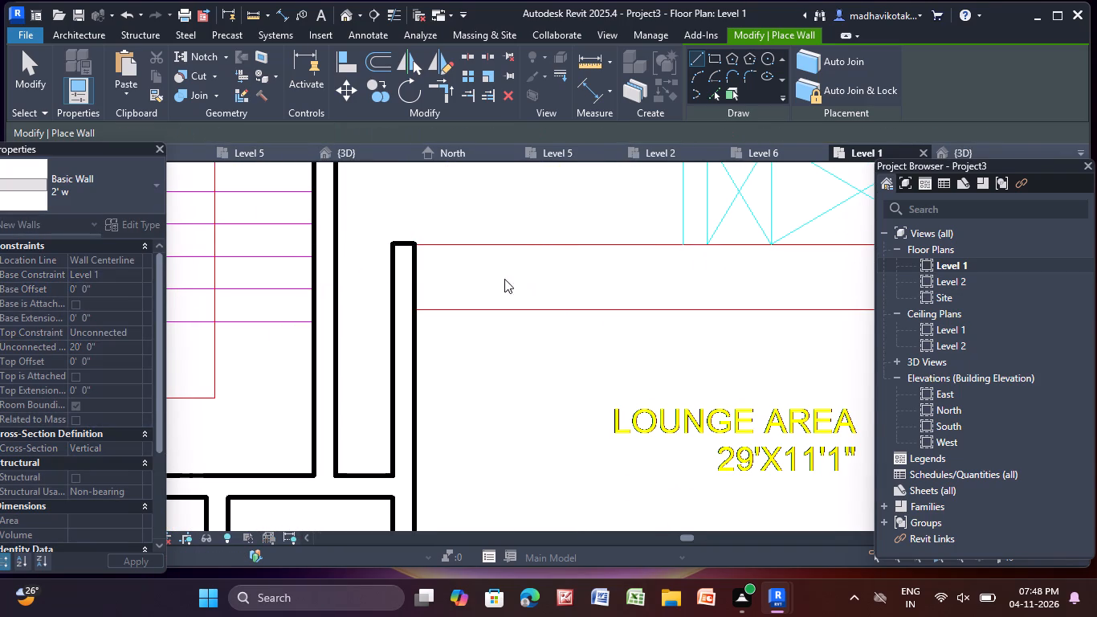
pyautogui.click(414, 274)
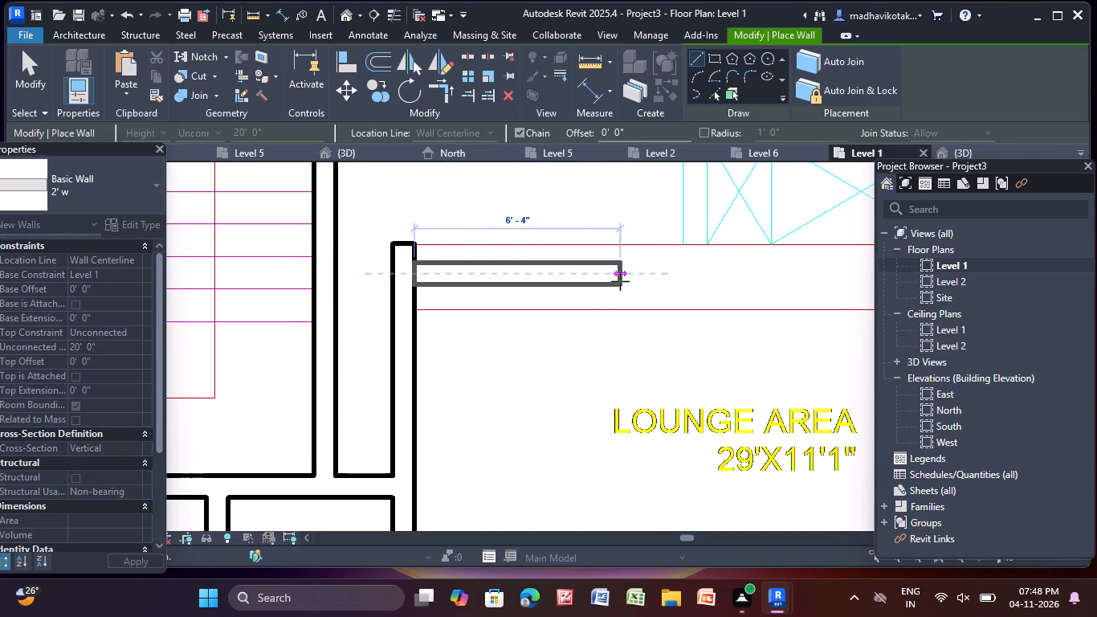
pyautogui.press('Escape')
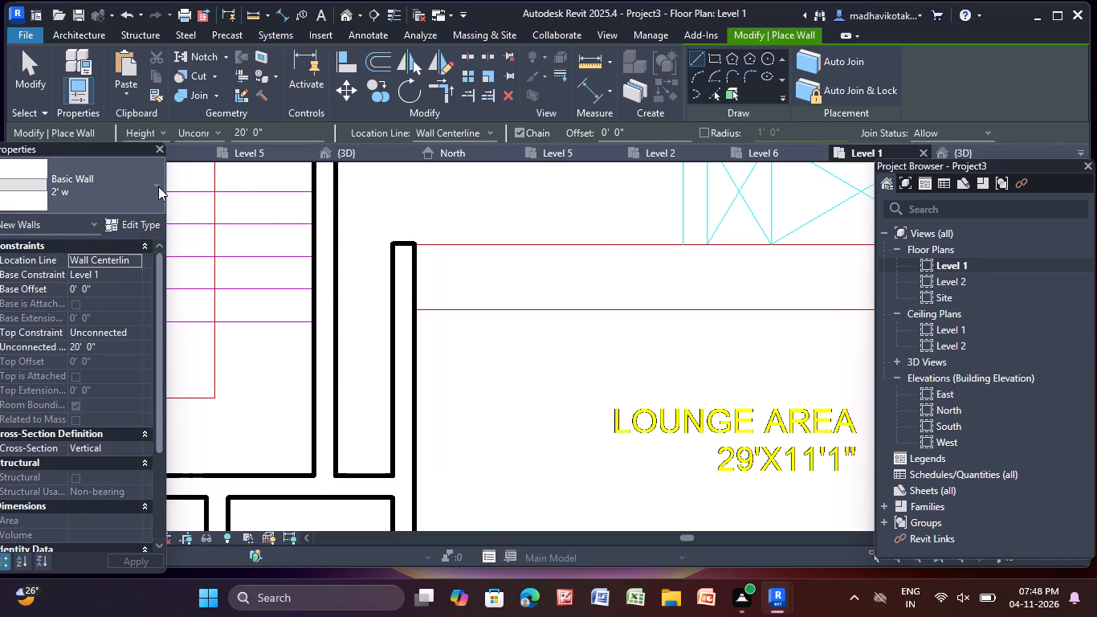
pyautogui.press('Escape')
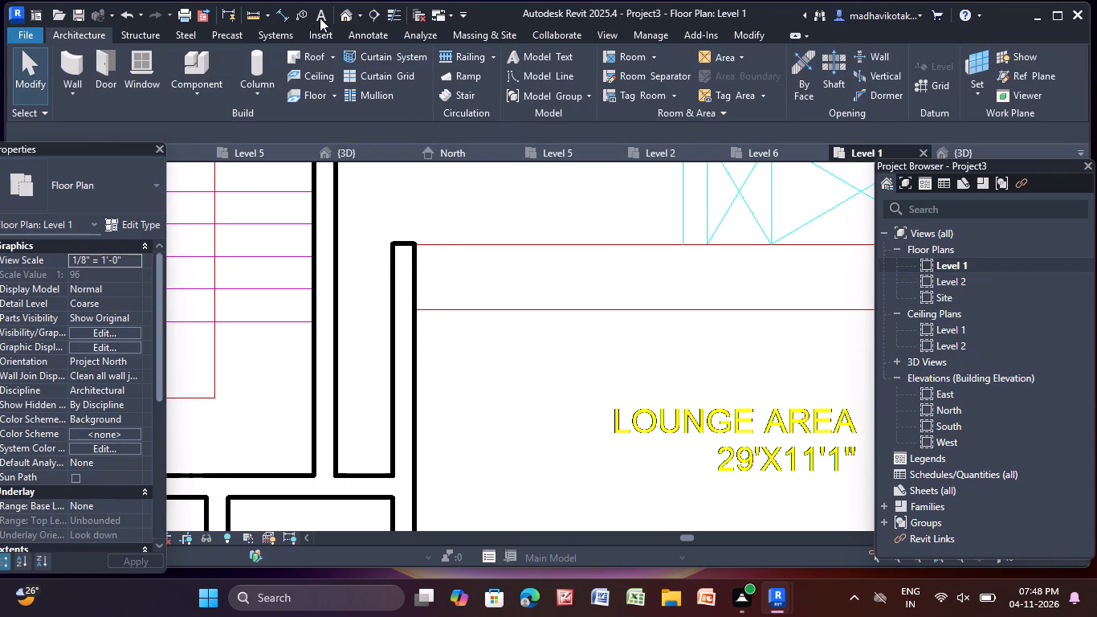
# Measure the spacing between the two parallel red lines along the lounge area's outer edge.
pyautogui.click(287, 18)
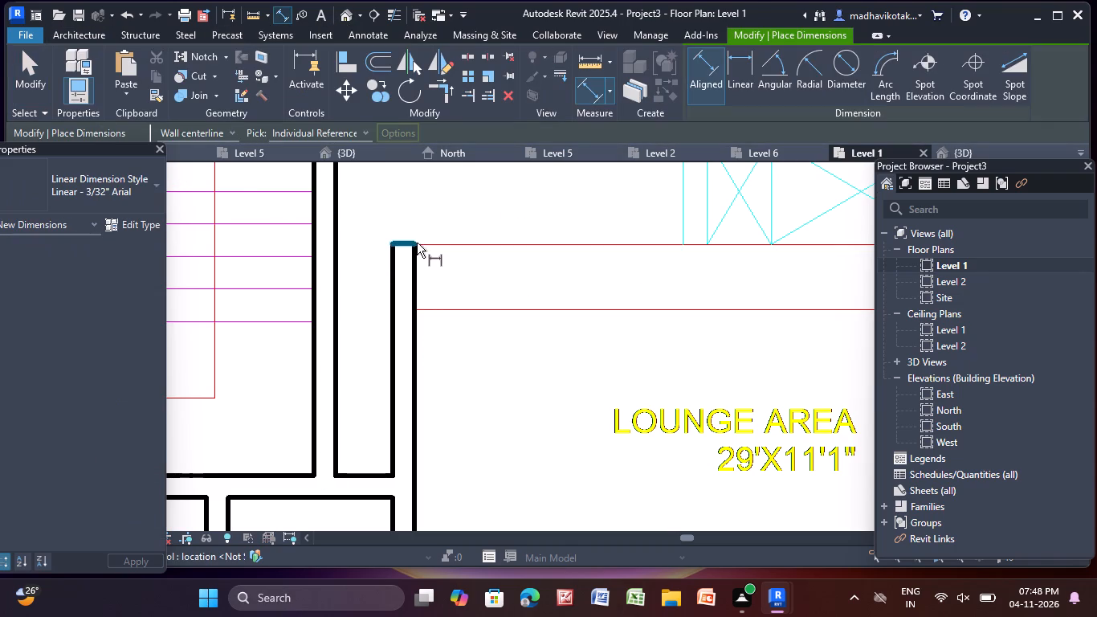
pyautogui.click(436, 243)
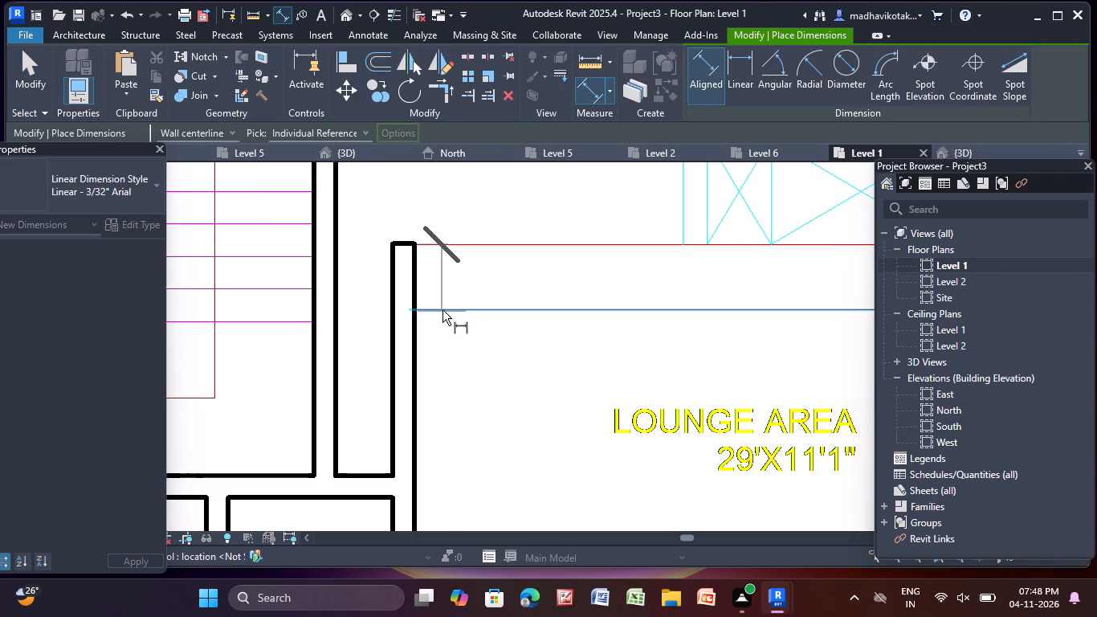
pyautogui.click(442, 309)
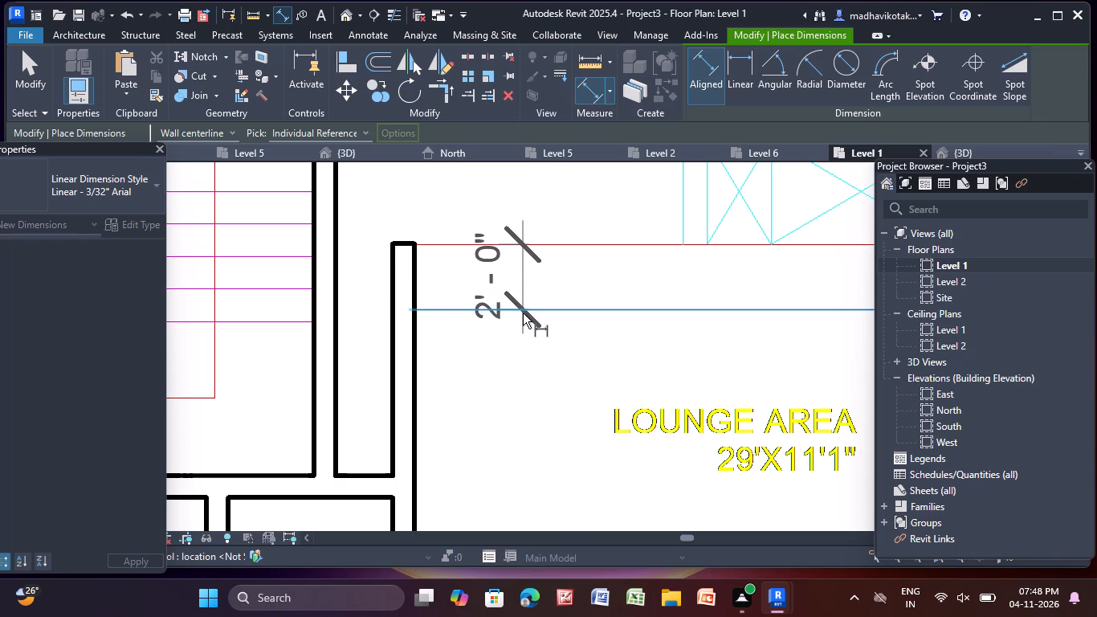
pyautogui.press('Escape')
pyautogui.press('Escape')
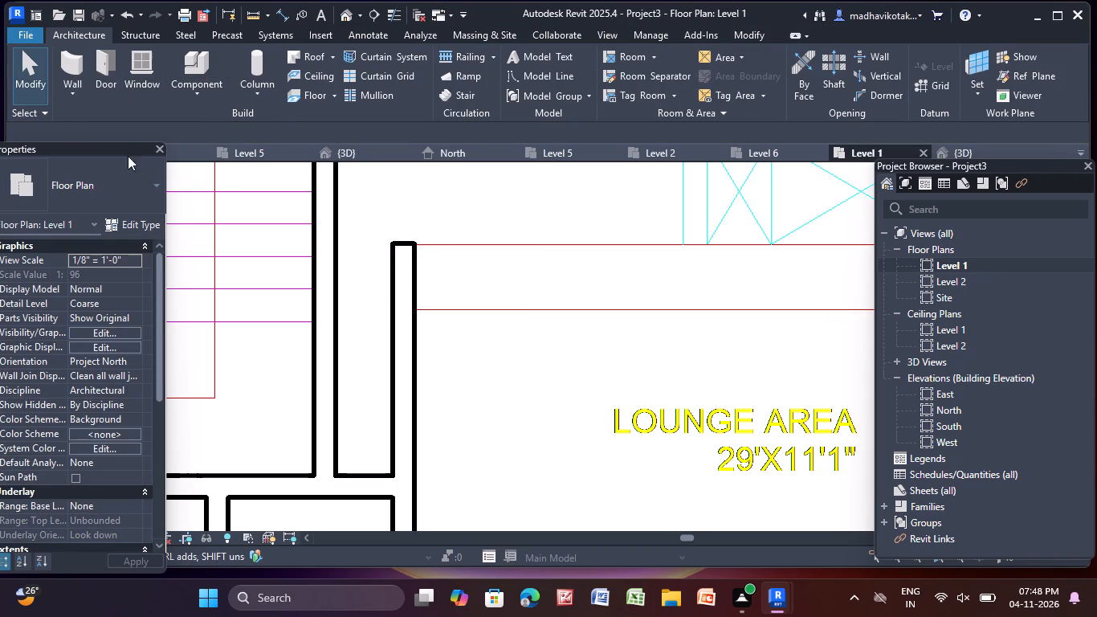
# Restart the wall with type 2' w and duplicate that type under the name 2'-0".
pyautogui.click(74, 55)
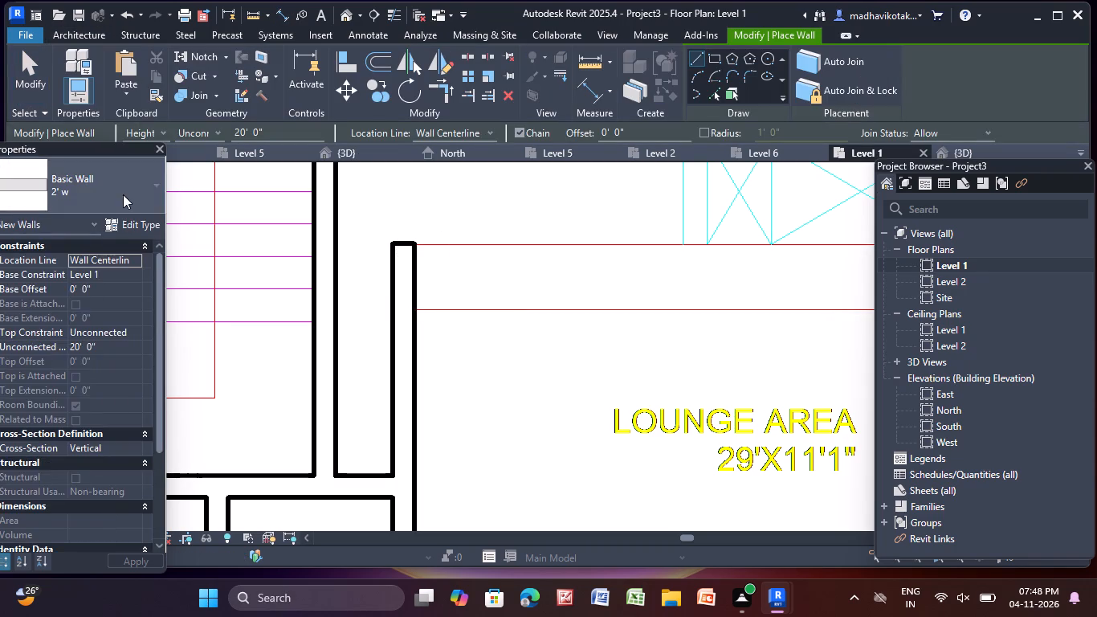
pyautogui.click(123, 194)
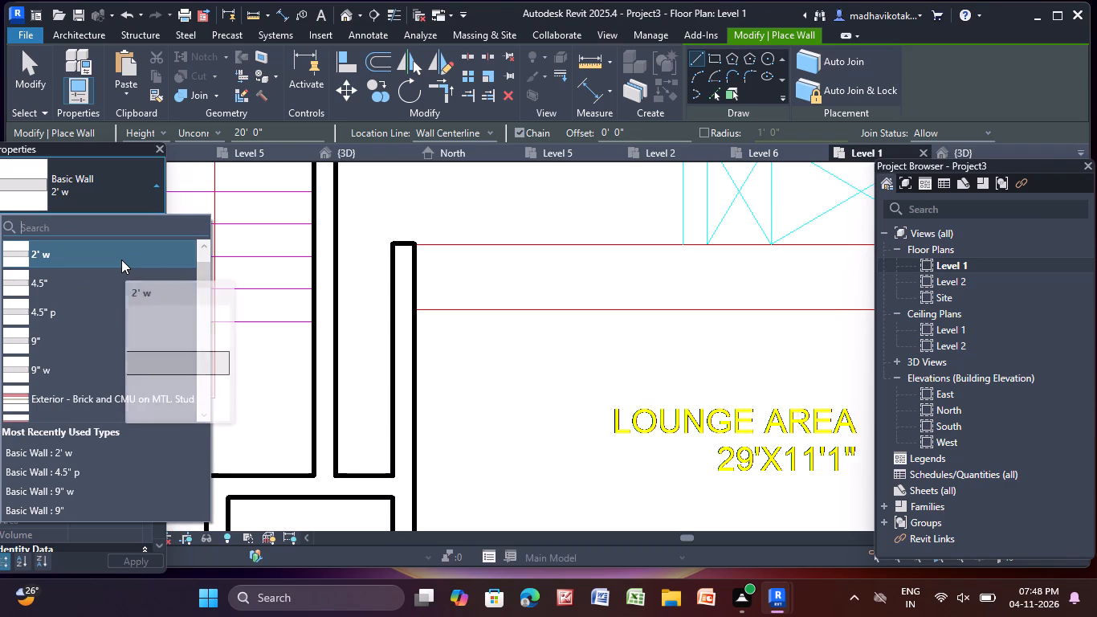
pyautogui.click(105, 192)
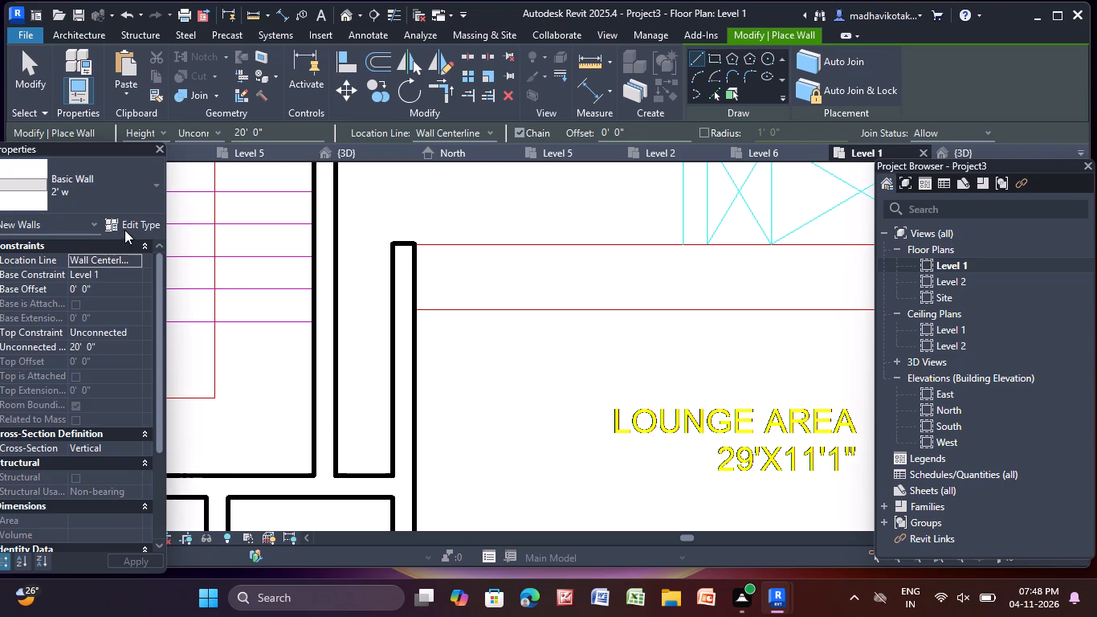
pyautogui.click(124, 227)
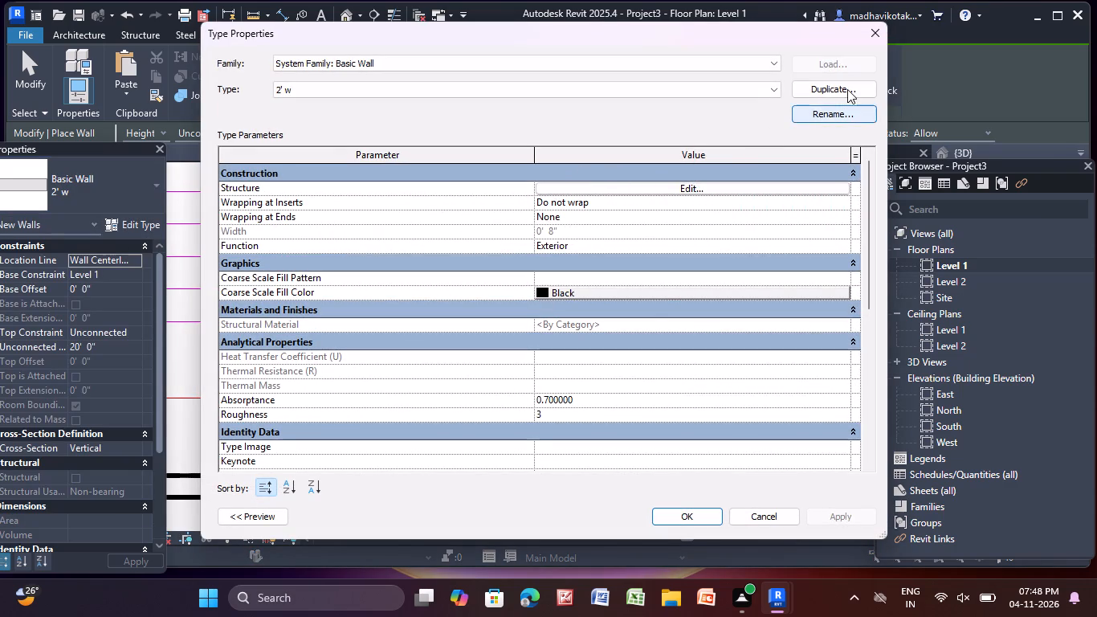
pyautogui.click(846, 90)
pyautogui.click(551, 287)
pyautogui.press('BackSpace')
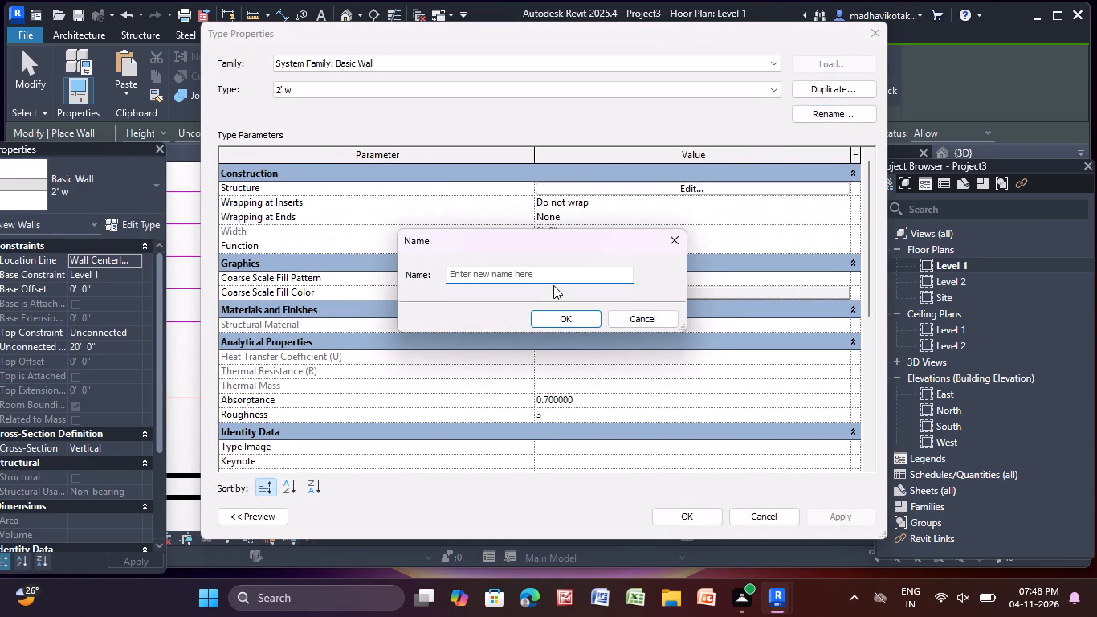
pyautogui.write("2'-0")
pyautogui.hotkey('shift', '"')
pyautogui.press('Return')
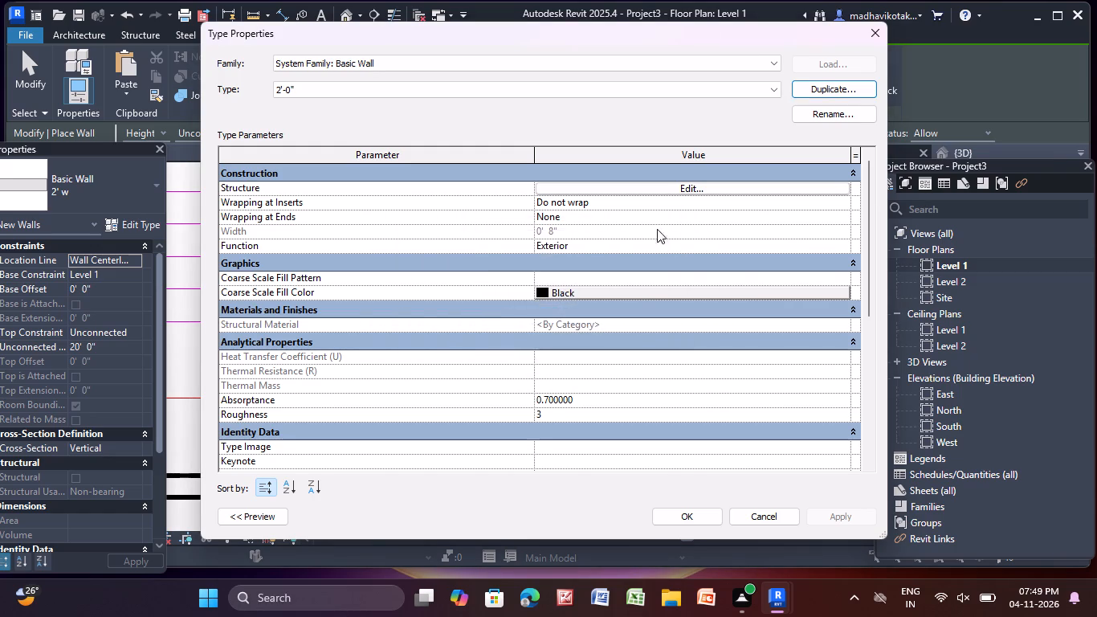
# Duplicate the 2'-0" wall type as 2'-0" w and make it the active wall type.
pyautogui.click(847, 78)
pyautogui.click(843, 91)
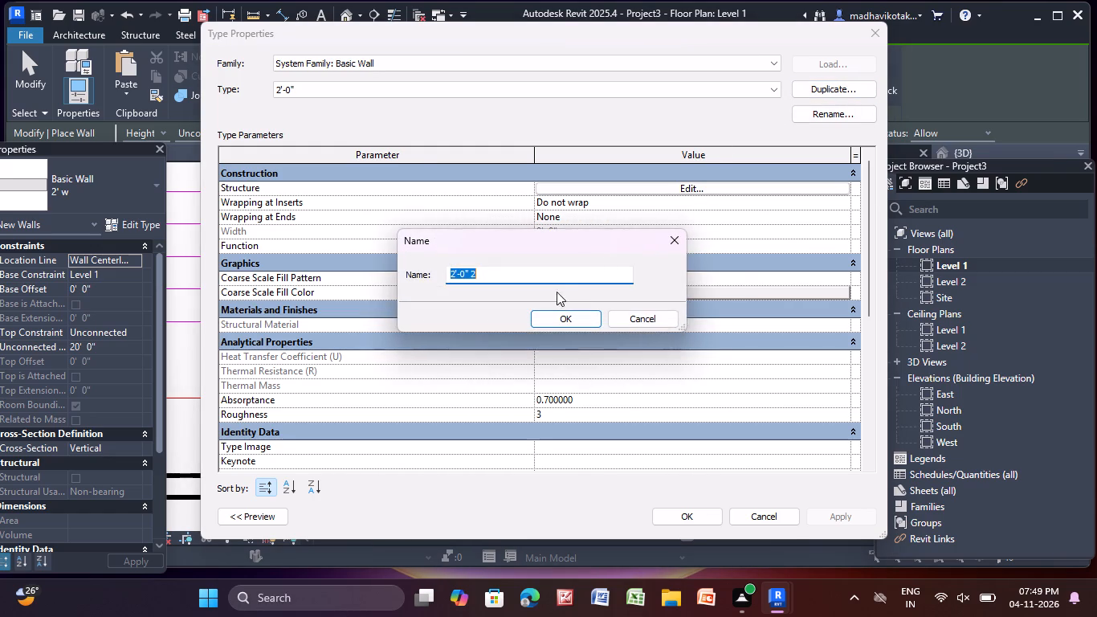
pyautogui.click(557, 282)
pyautogui.press('BackSpace')
pyautogui.press('w')
pyautogui.click(564, 323)
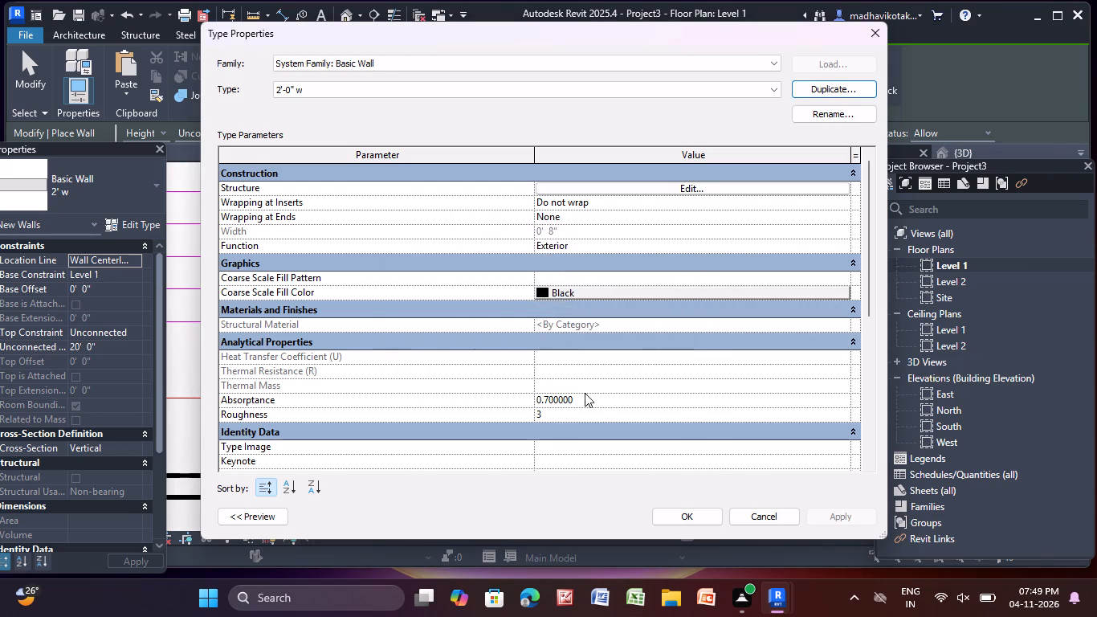
pyautogui.click(680, 513)
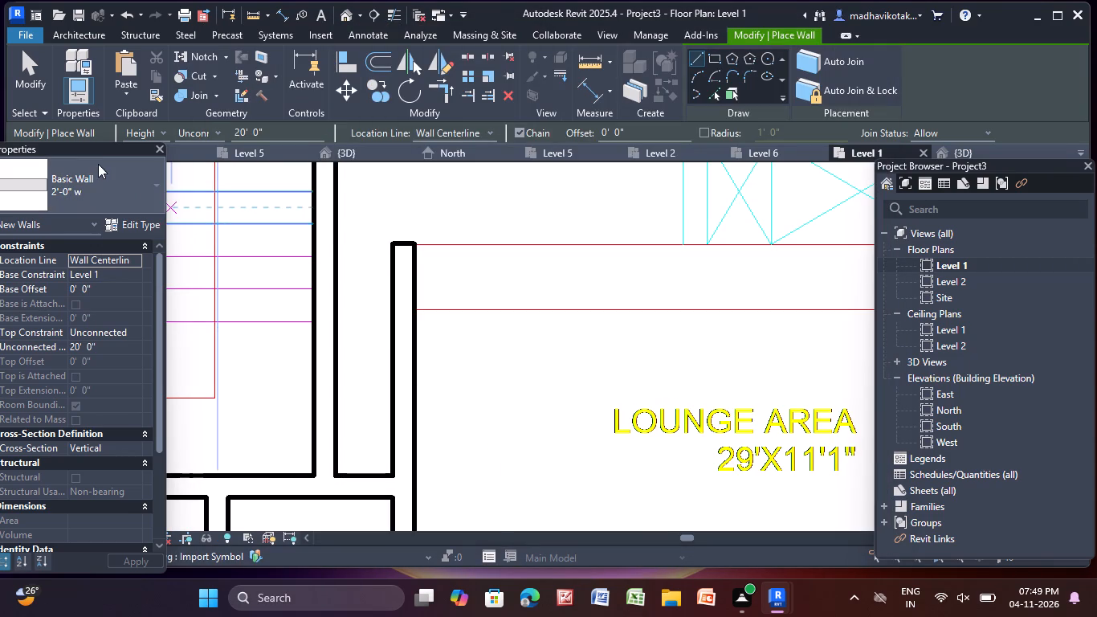
pyautogui.click(102, 183)
pyautogui.click(100, 249)
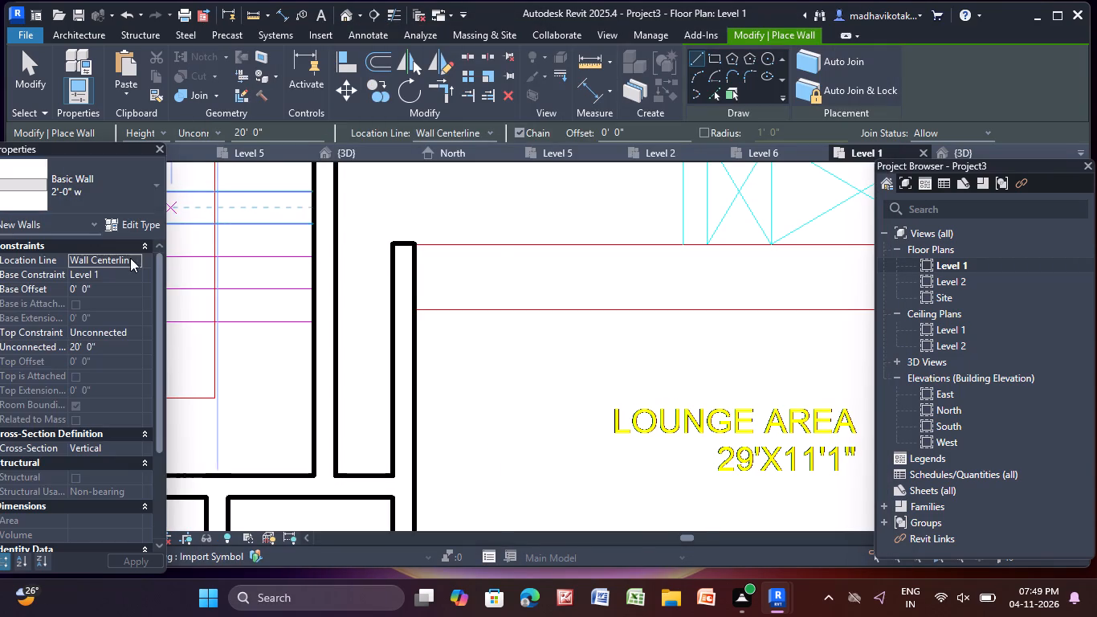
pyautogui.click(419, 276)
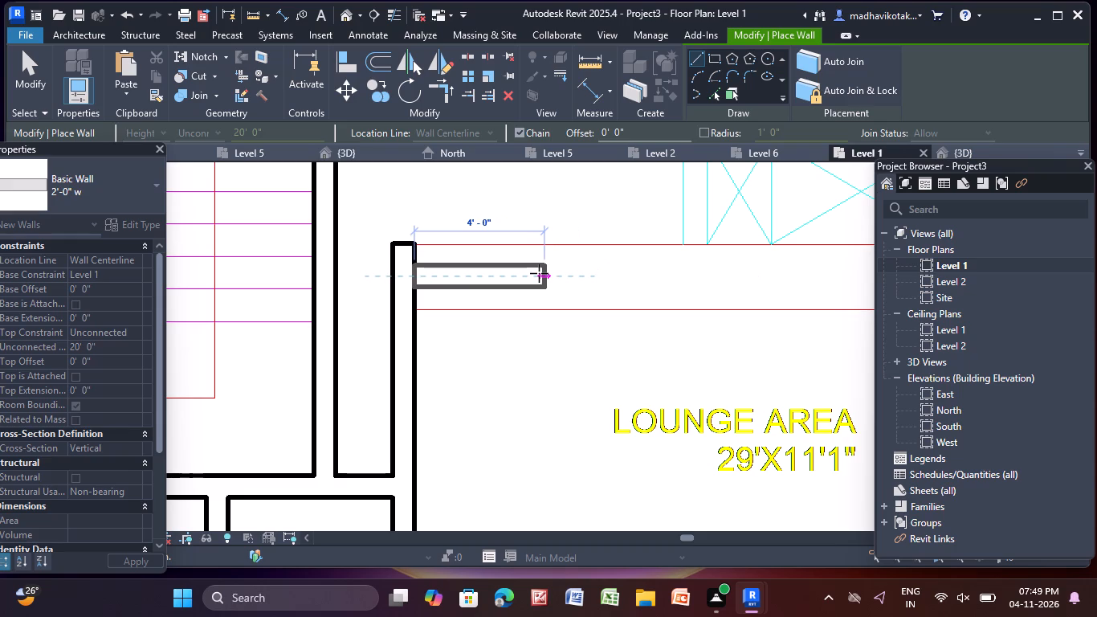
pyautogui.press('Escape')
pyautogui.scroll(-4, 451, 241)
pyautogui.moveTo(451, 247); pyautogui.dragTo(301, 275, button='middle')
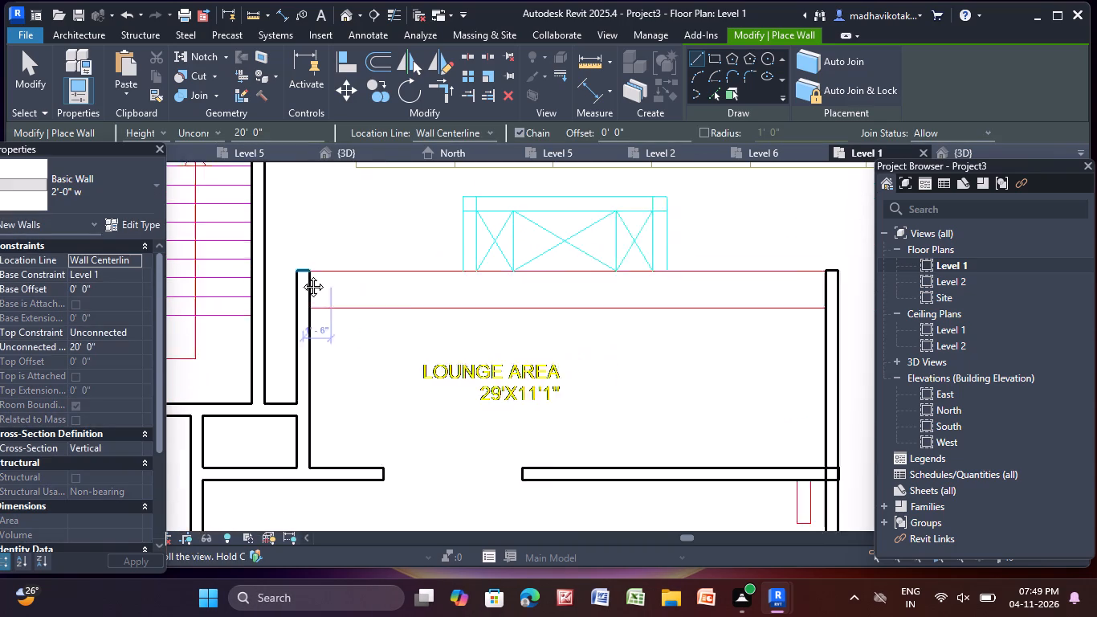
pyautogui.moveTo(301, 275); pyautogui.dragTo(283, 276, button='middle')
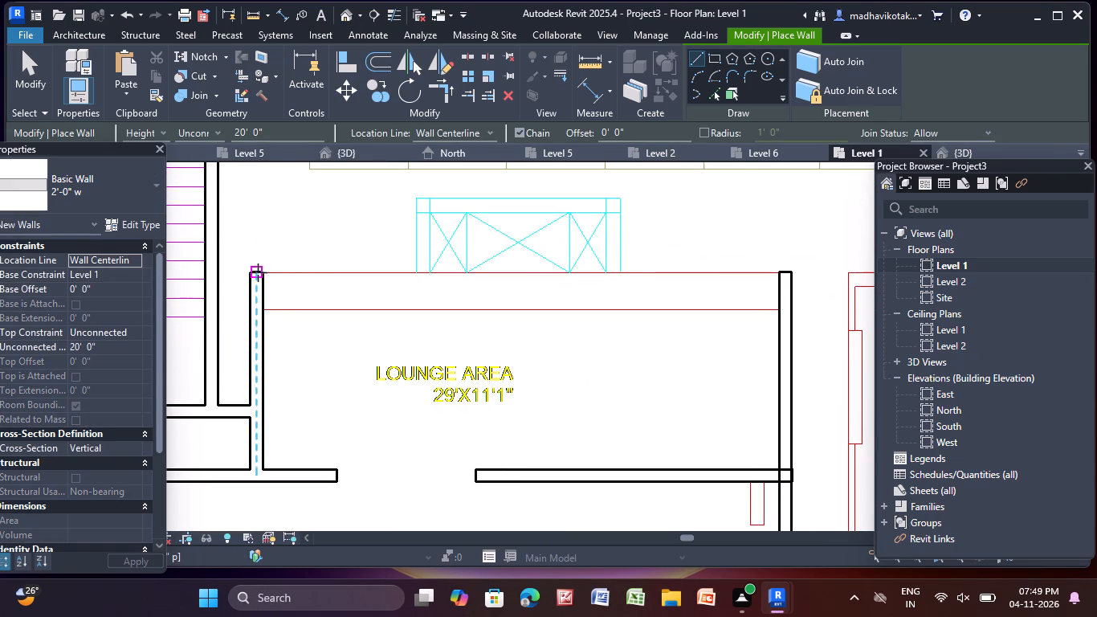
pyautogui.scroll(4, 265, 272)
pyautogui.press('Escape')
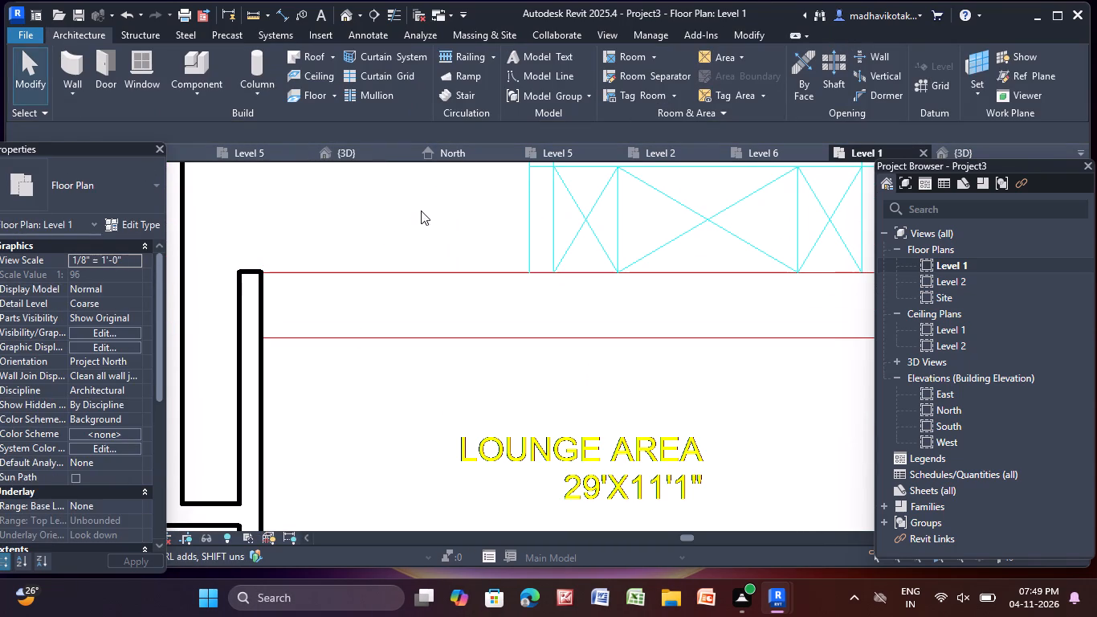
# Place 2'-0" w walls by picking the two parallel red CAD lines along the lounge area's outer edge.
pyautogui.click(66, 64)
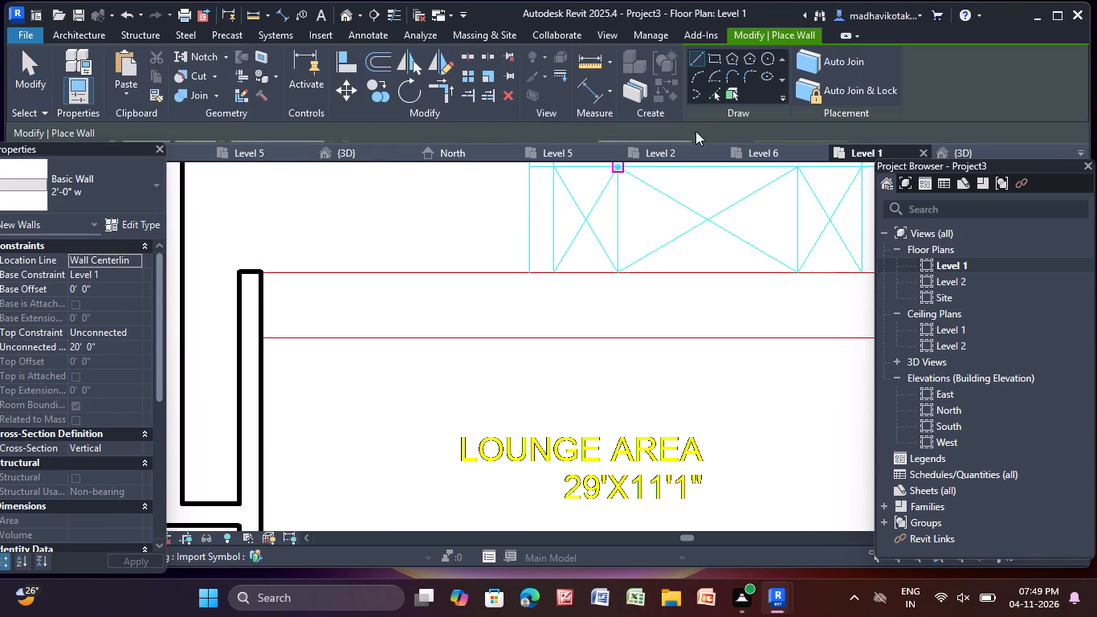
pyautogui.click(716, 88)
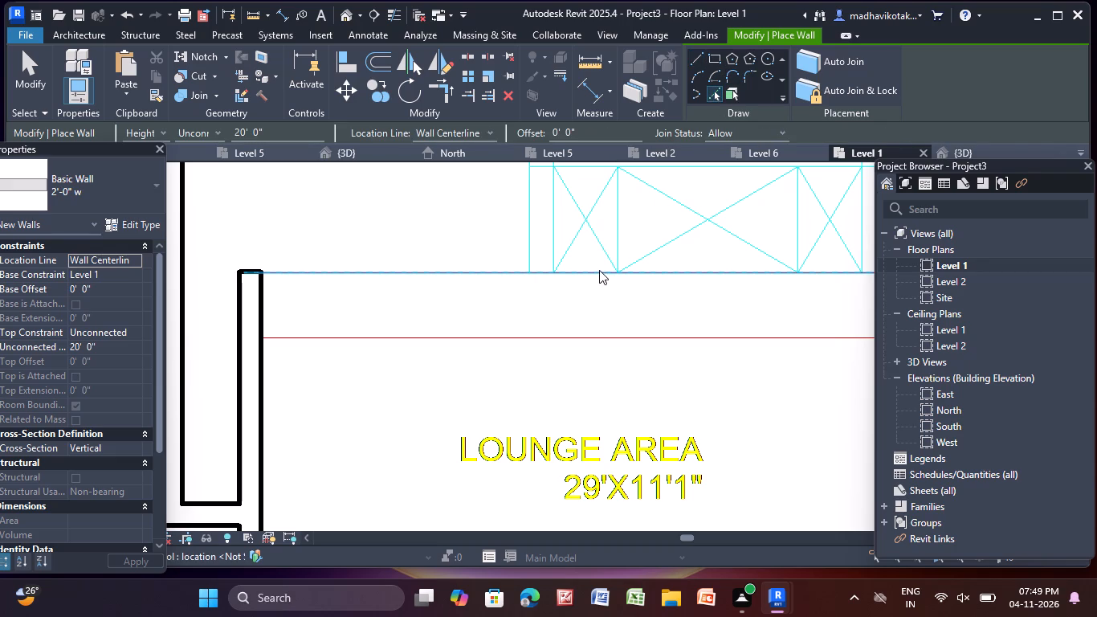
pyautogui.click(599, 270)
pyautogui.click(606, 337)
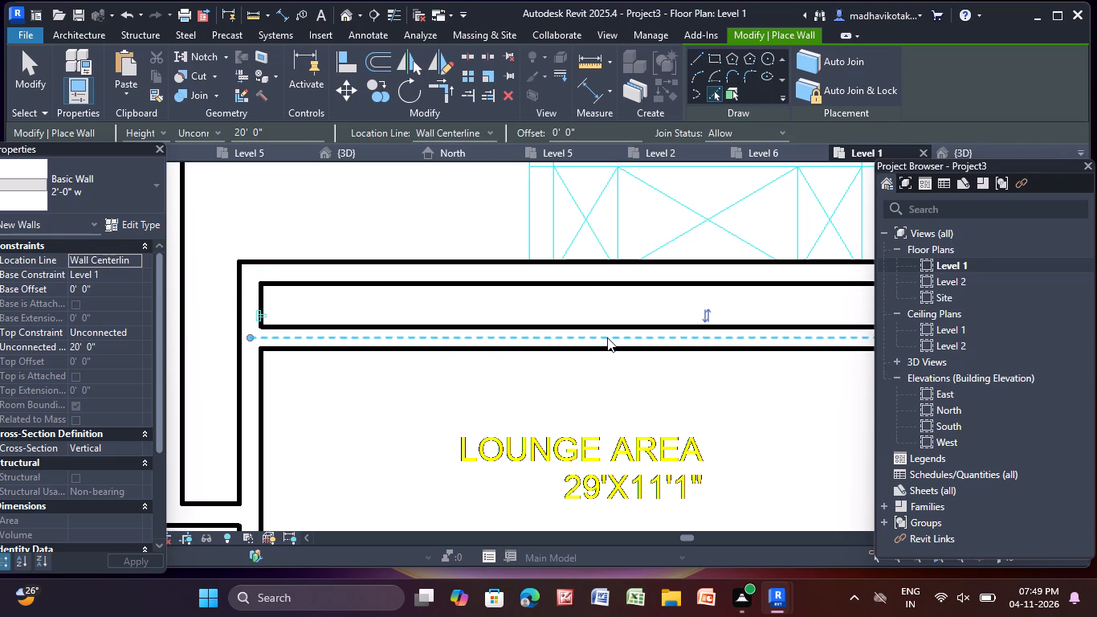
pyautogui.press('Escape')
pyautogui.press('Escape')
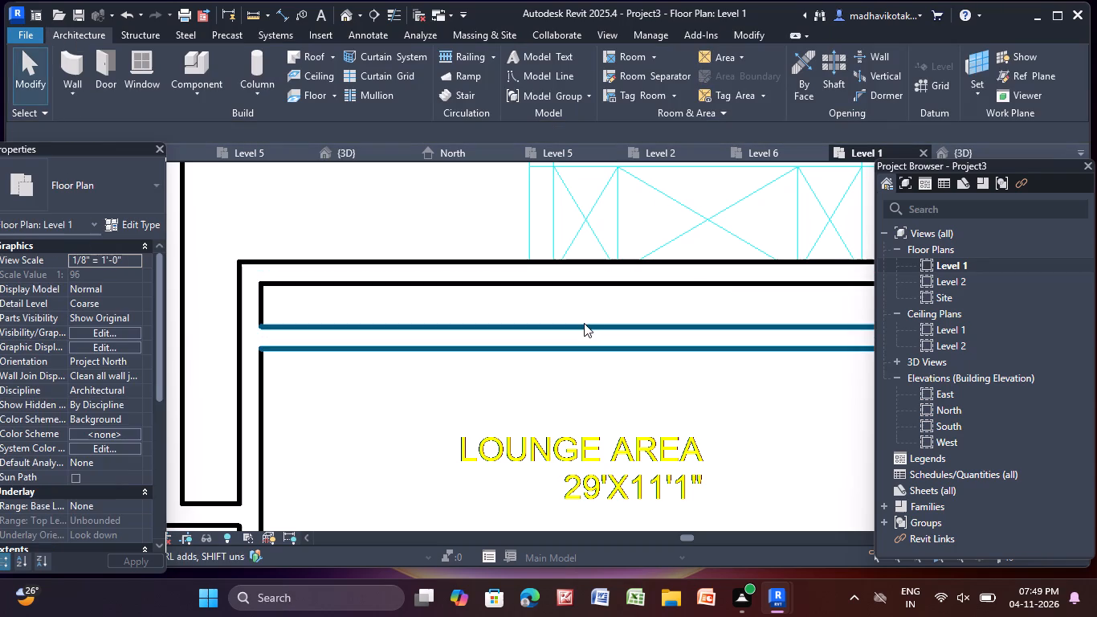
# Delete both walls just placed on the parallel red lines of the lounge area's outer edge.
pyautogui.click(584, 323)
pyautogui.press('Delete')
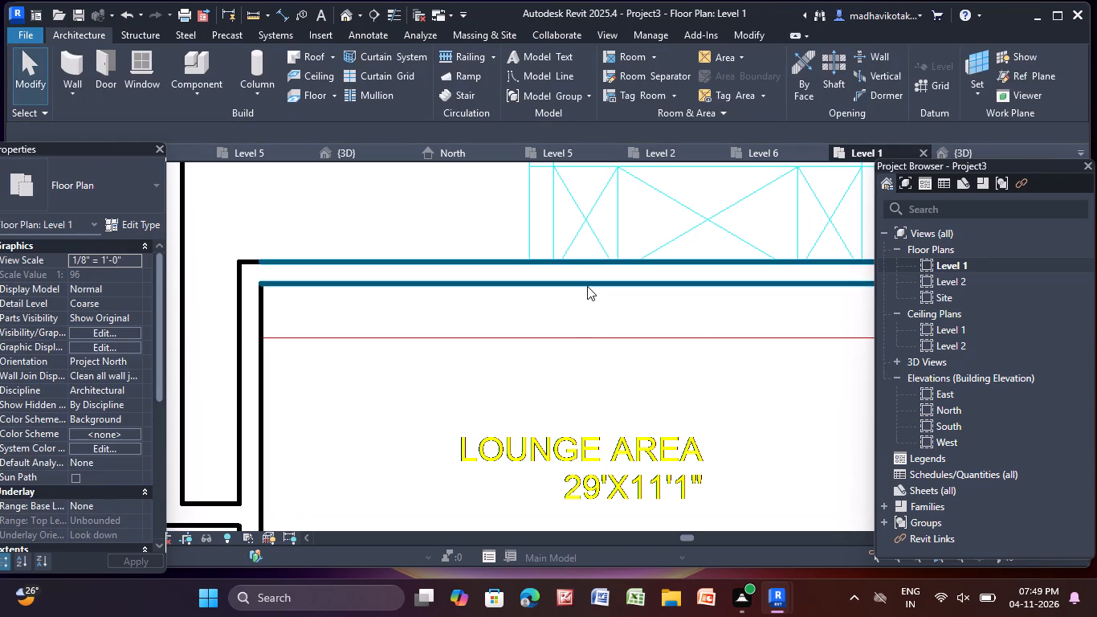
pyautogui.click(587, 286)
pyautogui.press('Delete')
# Restart the Wall command and make Basic Wall 9" w the active type.
pyautogui.scroll(-4, 546, 312)
pyautogui.scroll(-4, 496, 354)
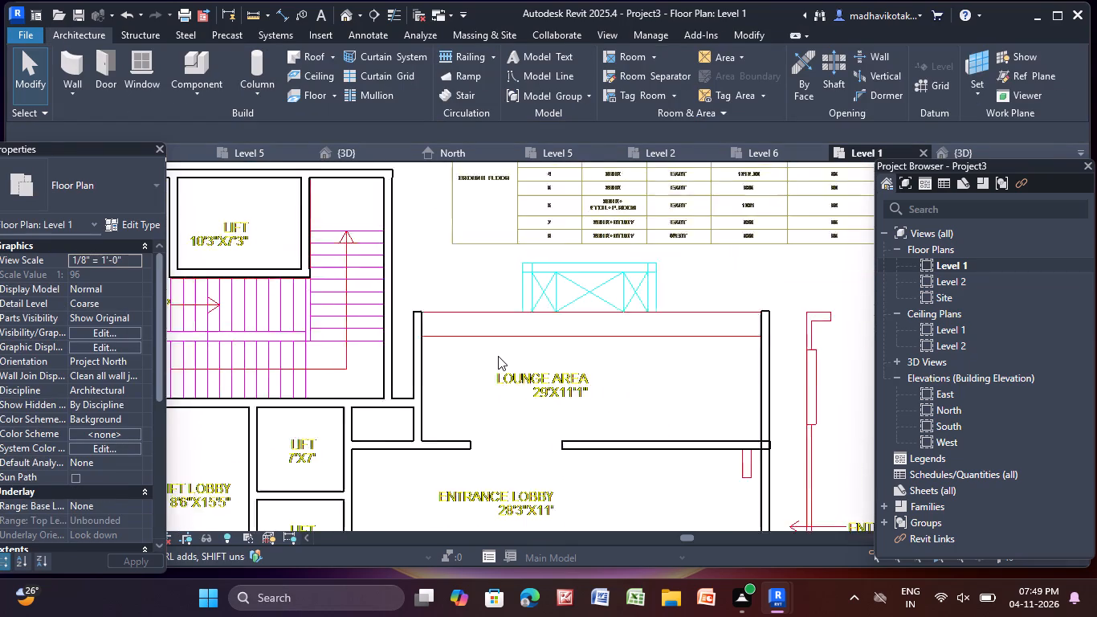
pyautogui.moveTo(498, 356); pyautogui.dragTo(512, 317, button='middle')
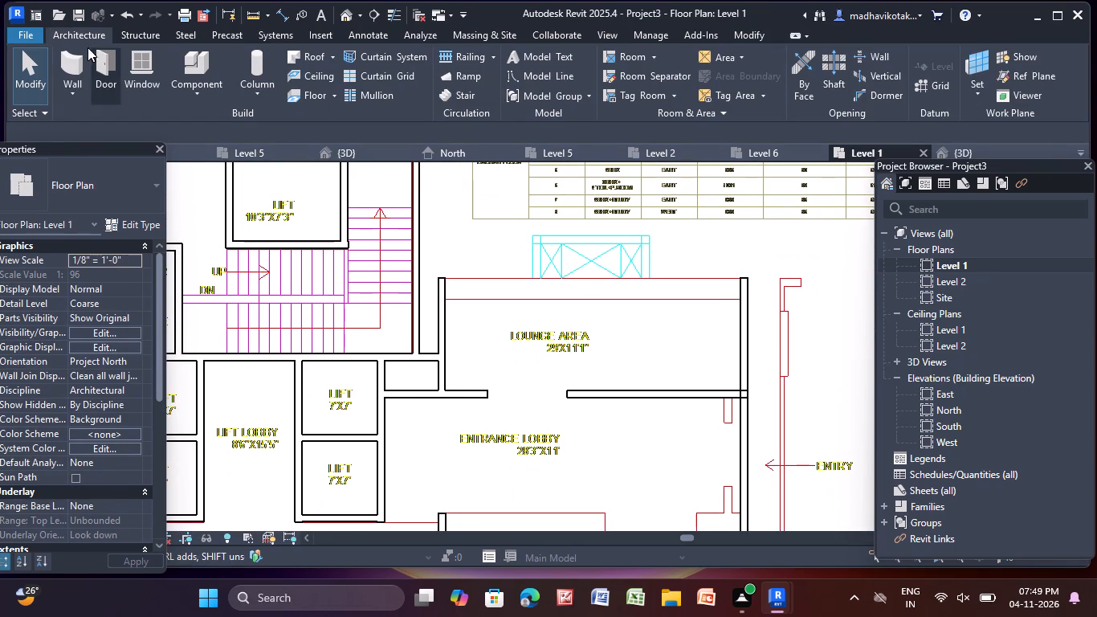
pyautogui.click(76, 51)
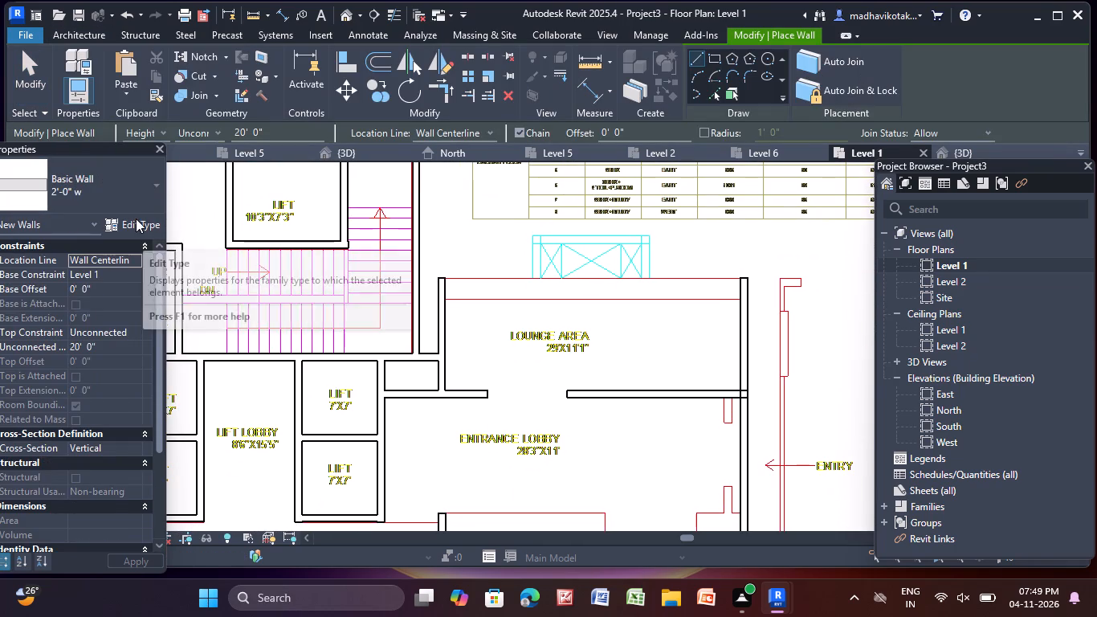
pyautogui.click(129, 190)
pyautogui.click(123, 251)
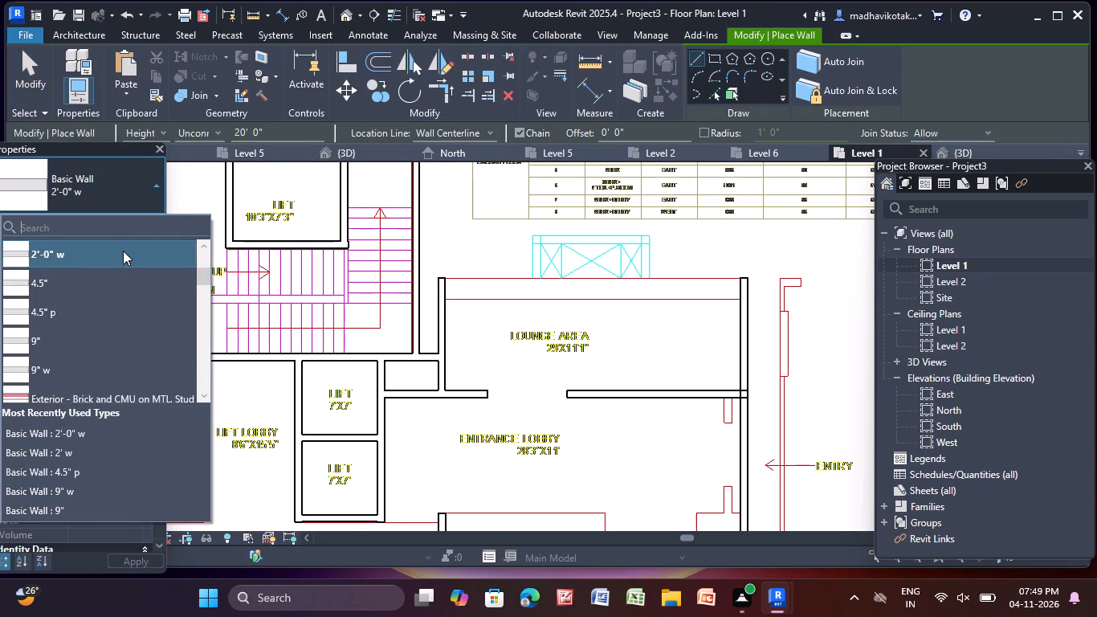
pyautogui.scroll(9, 444, 293)
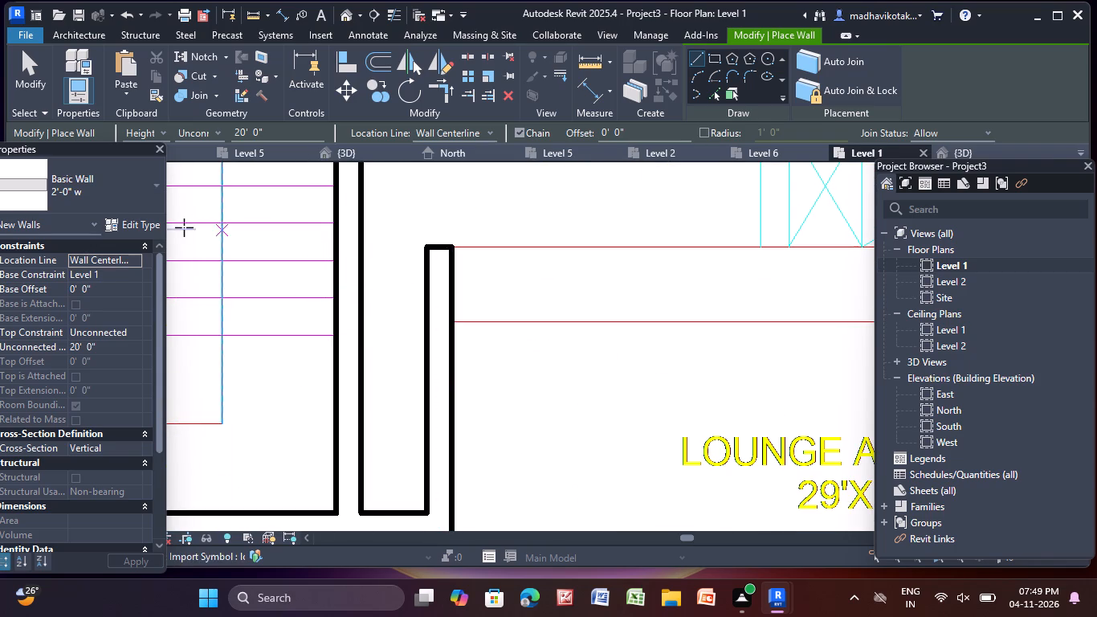
pyautogui.click(140, 174)
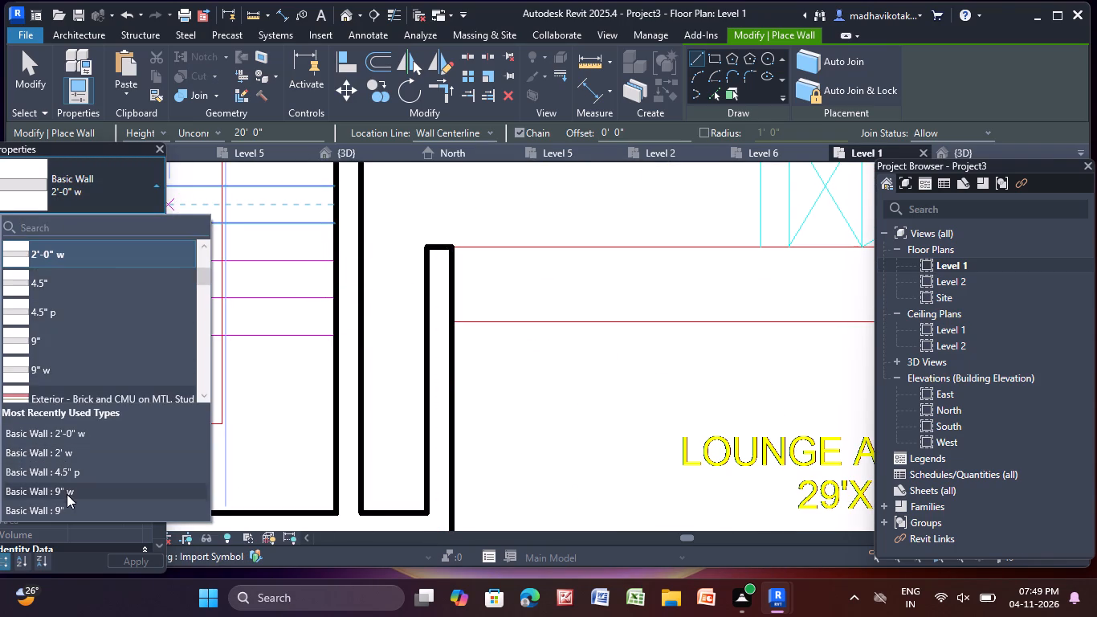
pyautogui.click(66, 494)
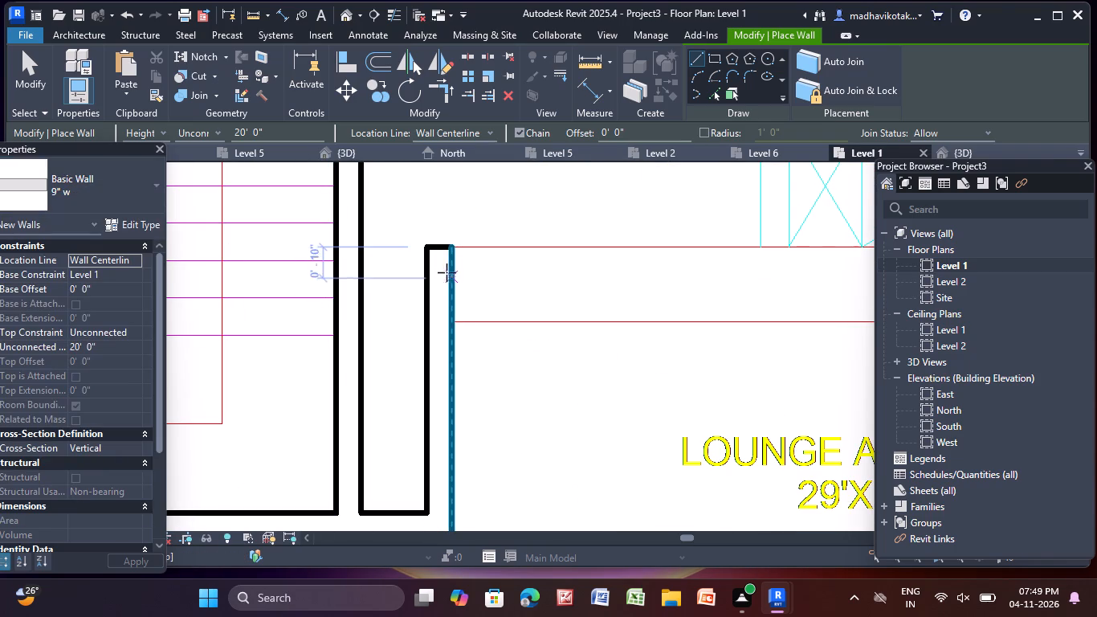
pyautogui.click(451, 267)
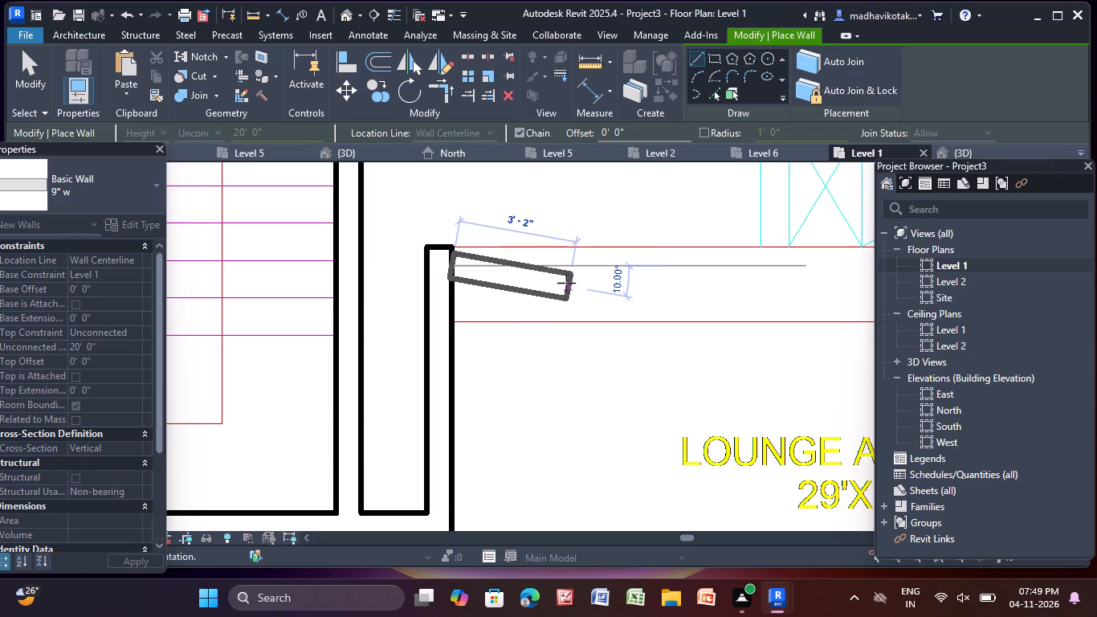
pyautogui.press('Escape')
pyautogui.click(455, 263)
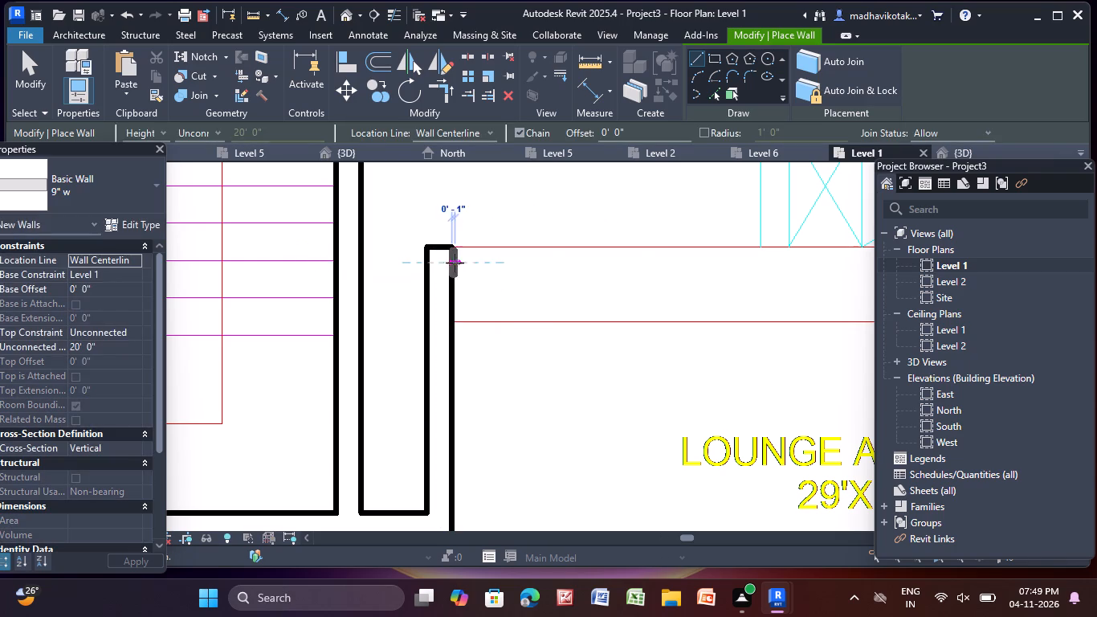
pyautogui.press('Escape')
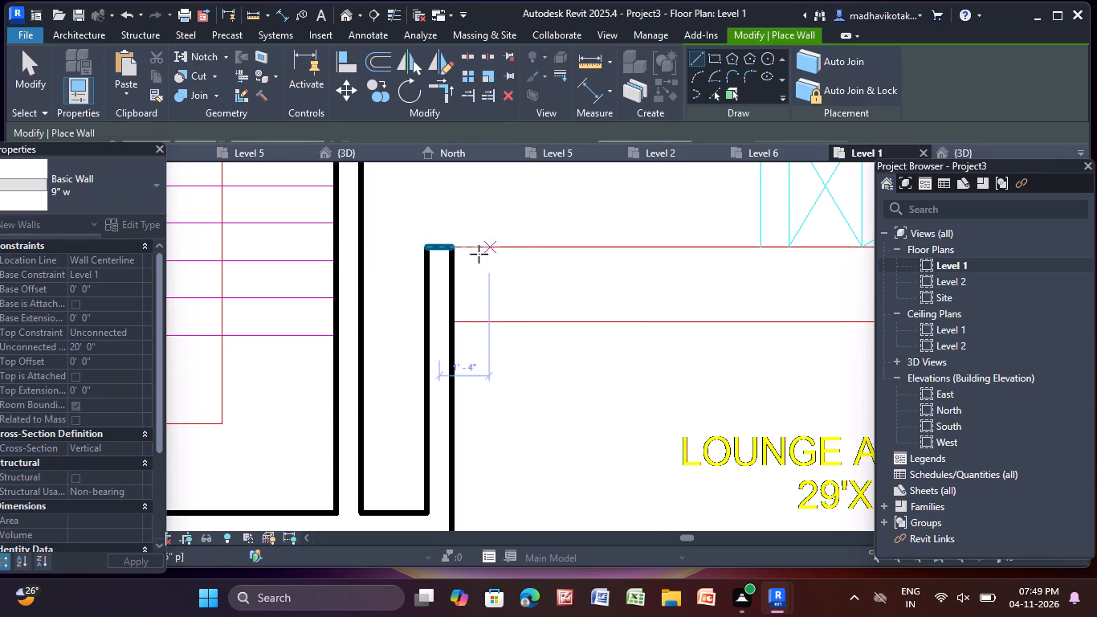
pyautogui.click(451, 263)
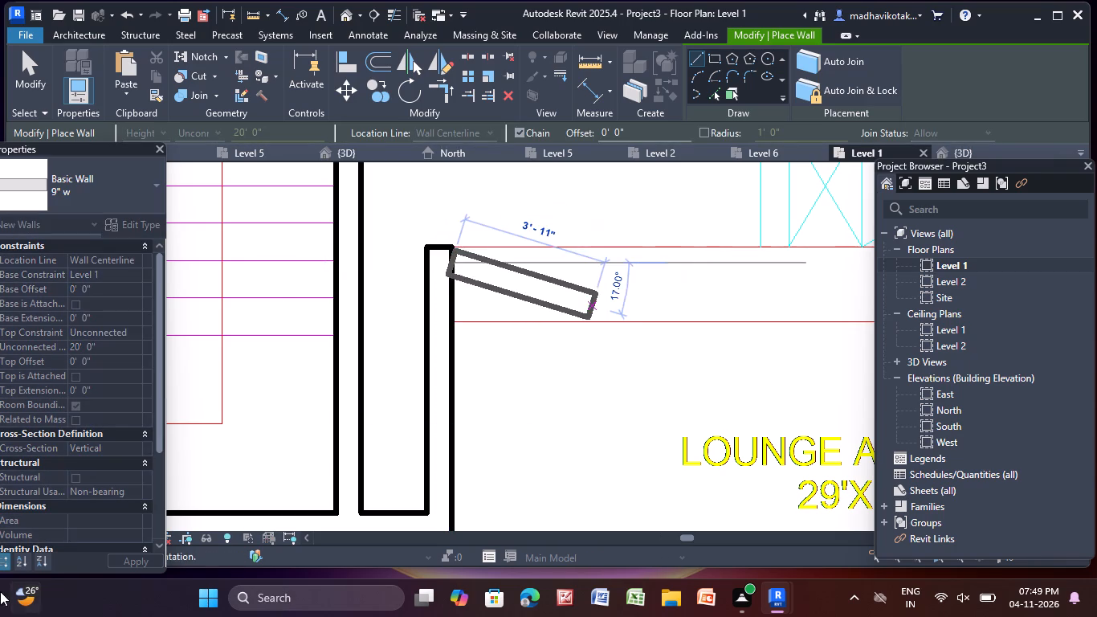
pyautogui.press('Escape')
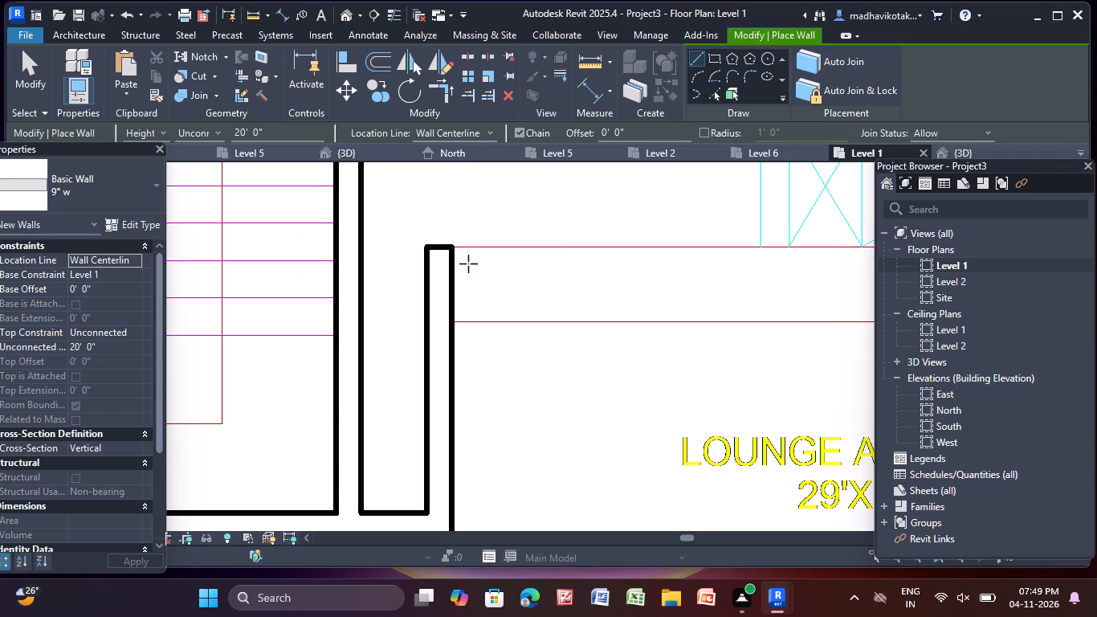
# Draw a straight 9" w wall along the lounge area's outer edge, joining the walls on its two sides.
pyautogui.click(447, 259)
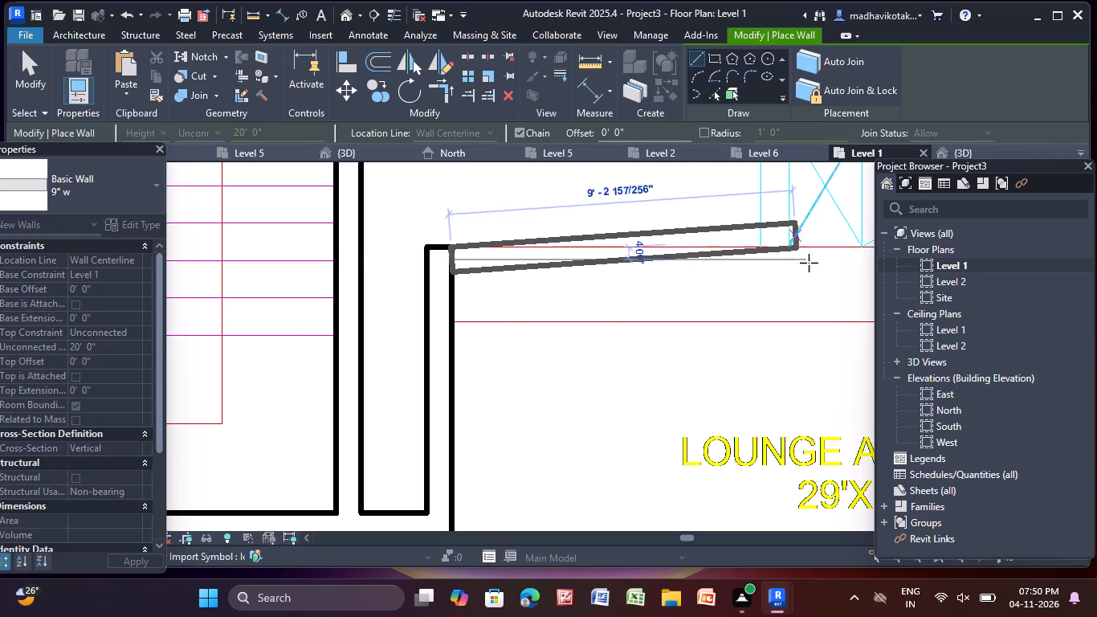
pyautogui.scroll(-5, 829, 252)
pyautogui.moveTo(829, 251); pyautogui.dragTo(418, 212, button='middle')
pyautogui.scroll(8, 772, 218)
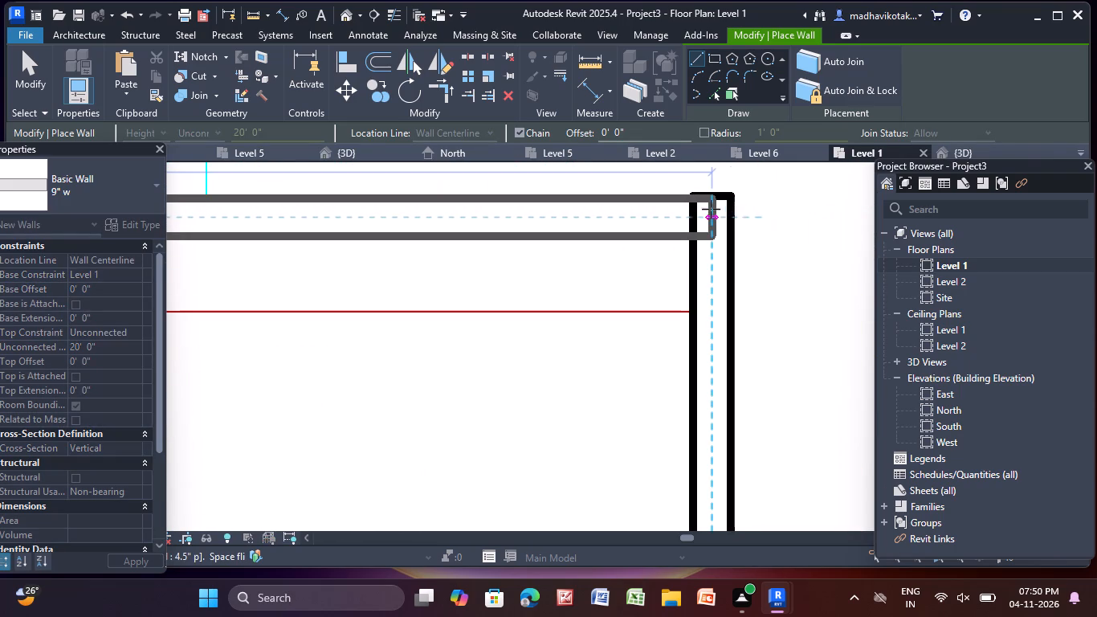
pyautogui.click(694, 209)
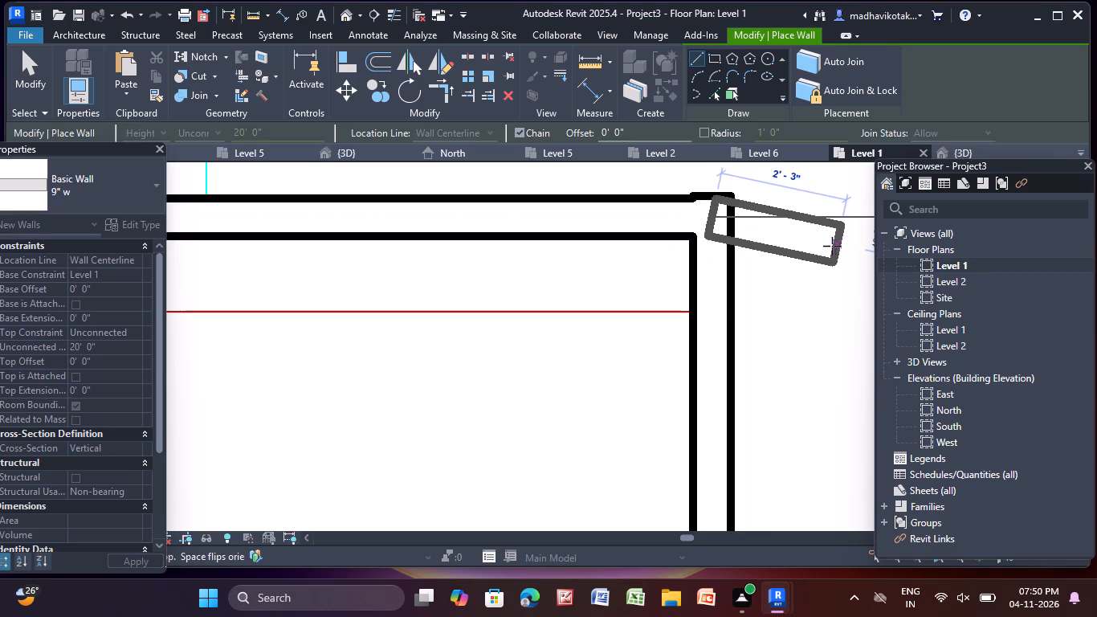
pyautogui.press('Escape')
# Draw a 9" w wall stub about 2'-4" long over the red outline beside the entrance lobby's entry, from the lounge dividing wall.
pyautogui.scroll(-10, 805, 245)
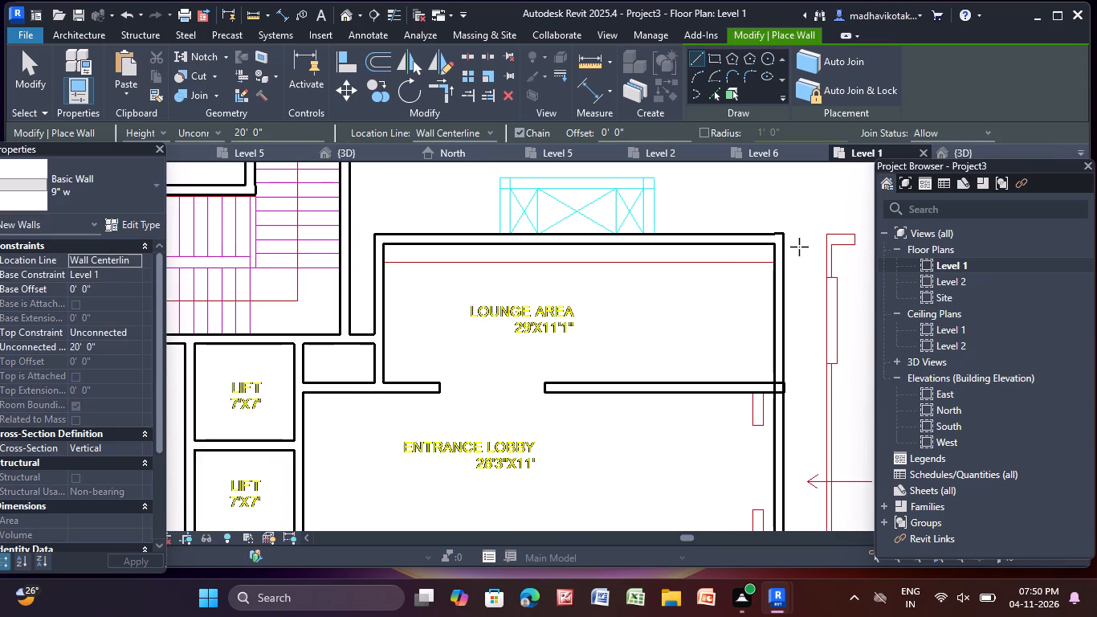
pyautogui.moveTo(758, 431); pyautogui.dragTo(634, 326, button='middle')
pyautogui.scroll(2, 620, 308)
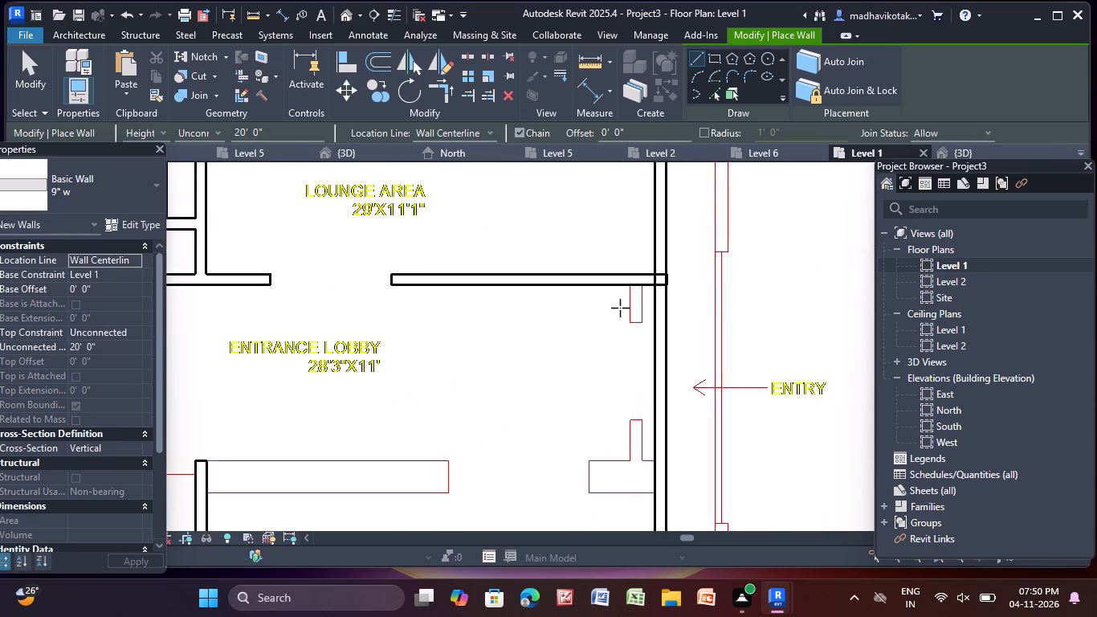
pyautogui.scroll(13, 620, 308)
pyautogui.click(644, 254)
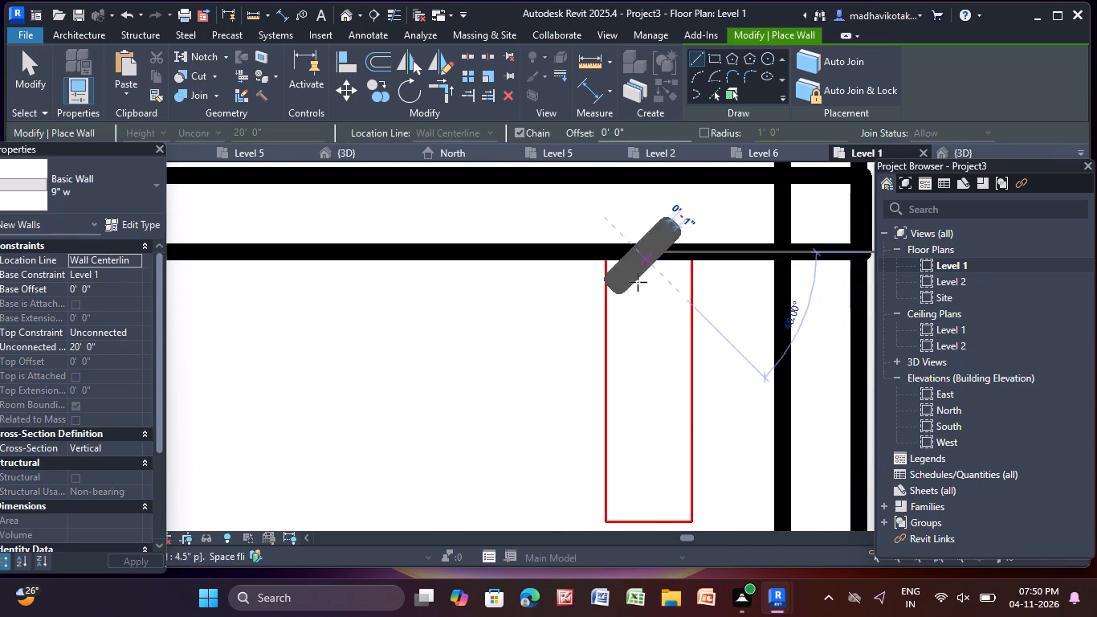
pyautogui.moveTo(650, 423); pyautogui.dragTo(610, 269, button='middle')
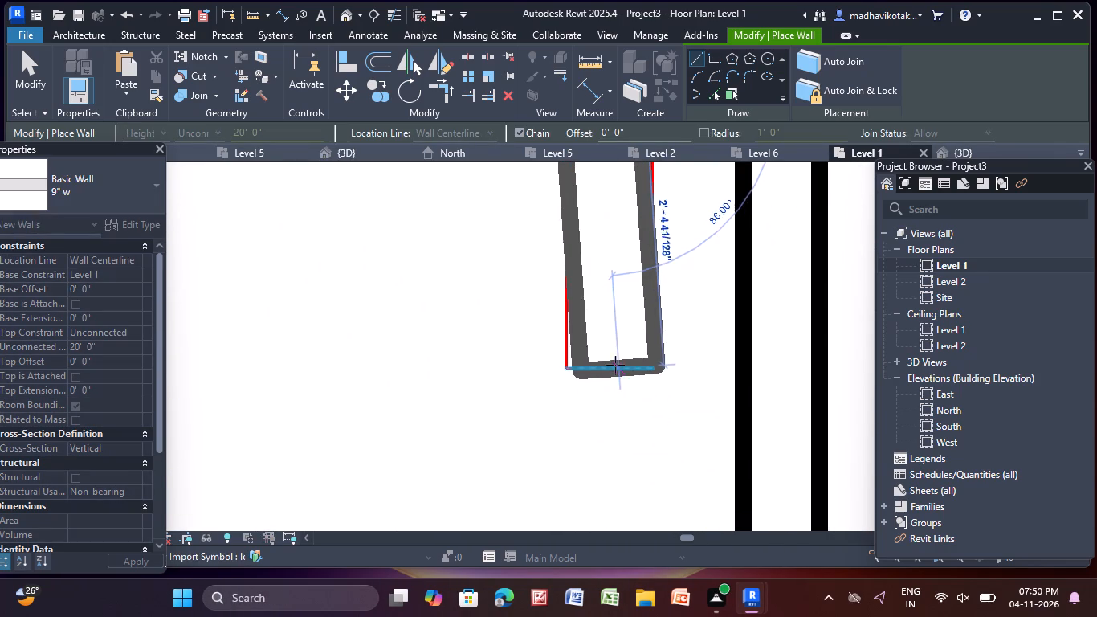
pyautogui.click(601, 374)
pyautogui.scroll(-4, 598, 374)
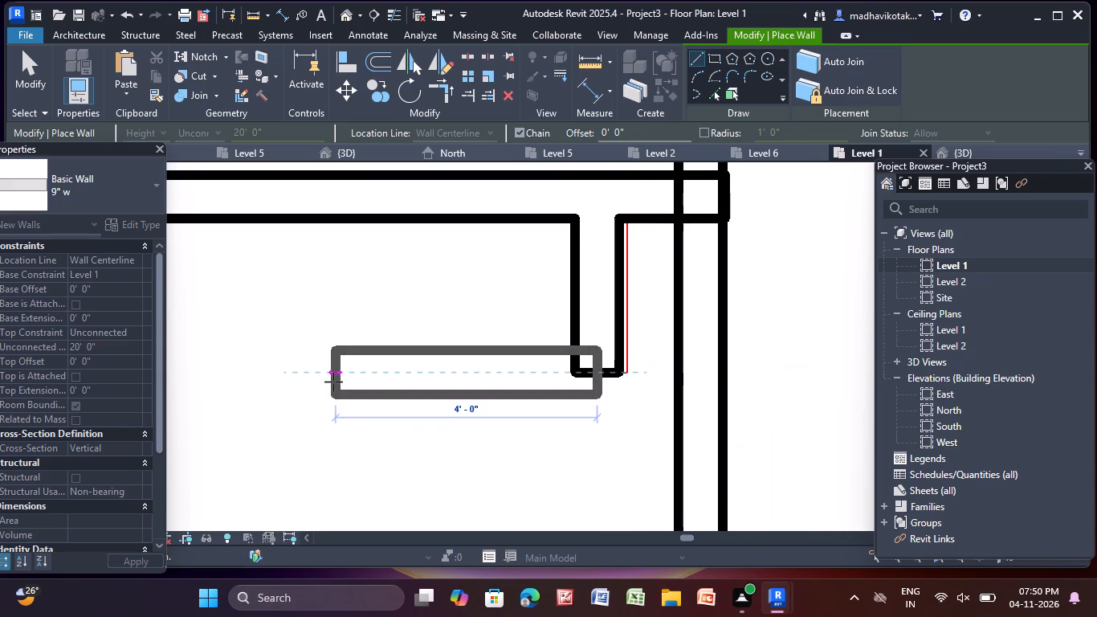
pyautogui.press('Escape')
# Draw a 9" w partition about 6'-10" long in the electric panel room, from its outer wall to the T-shaped outline's crossbar.
pyautogui.scroll(-5, 333, 382)
pyautogui.moveTo(334, 415); pyautogui.dragTo(559, 174, button='middle')
pyautogui.scroll(-3, 446, 358)
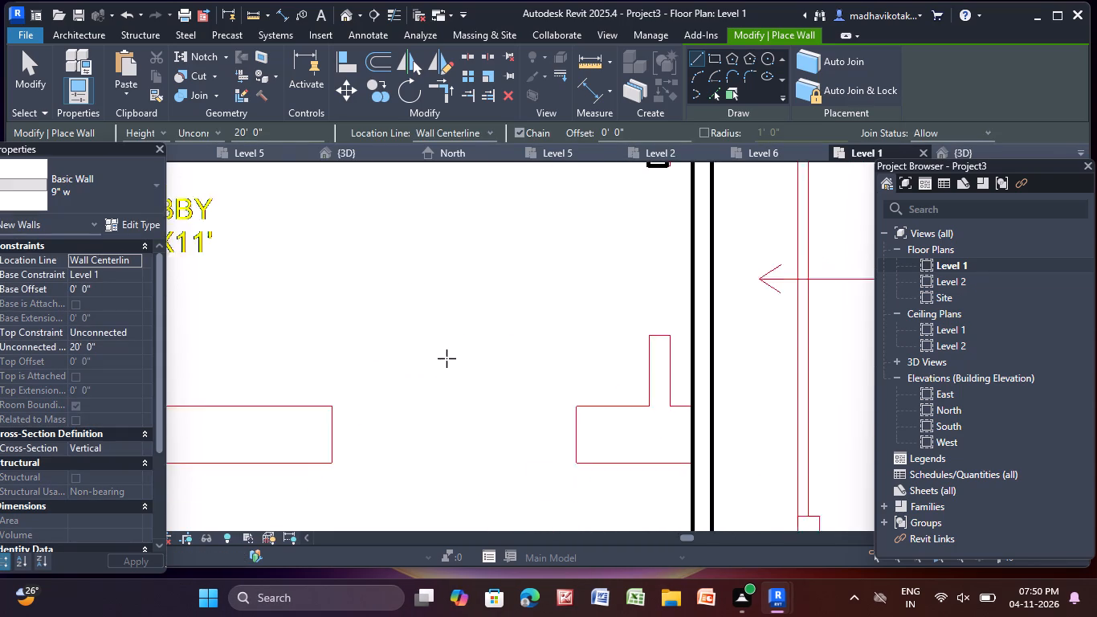
pyautogui.moveTo(447, 358); pyautogui.dragTo(773, 266, button='middle')
pyautogui.scroll(-3, 434, 300)
pyautogui.scroll(-1, 524, 348)
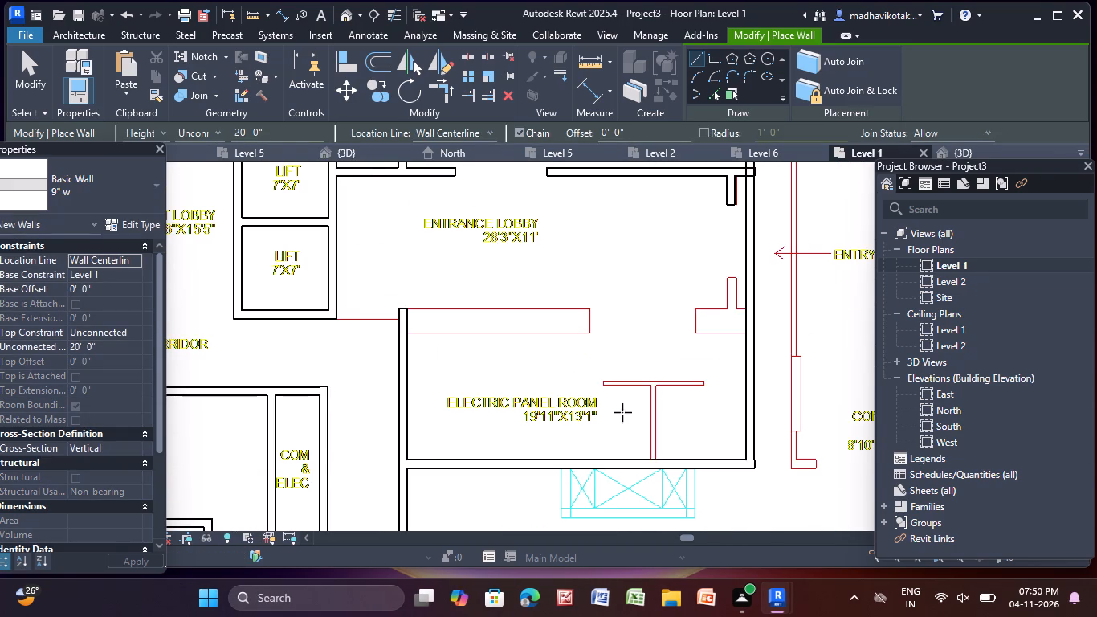
pyautogui.scroll(-1, 642, 429)
pyautogui.scroll(10, 654, 458)
pyautogui.scroll(-2, 645, 425)
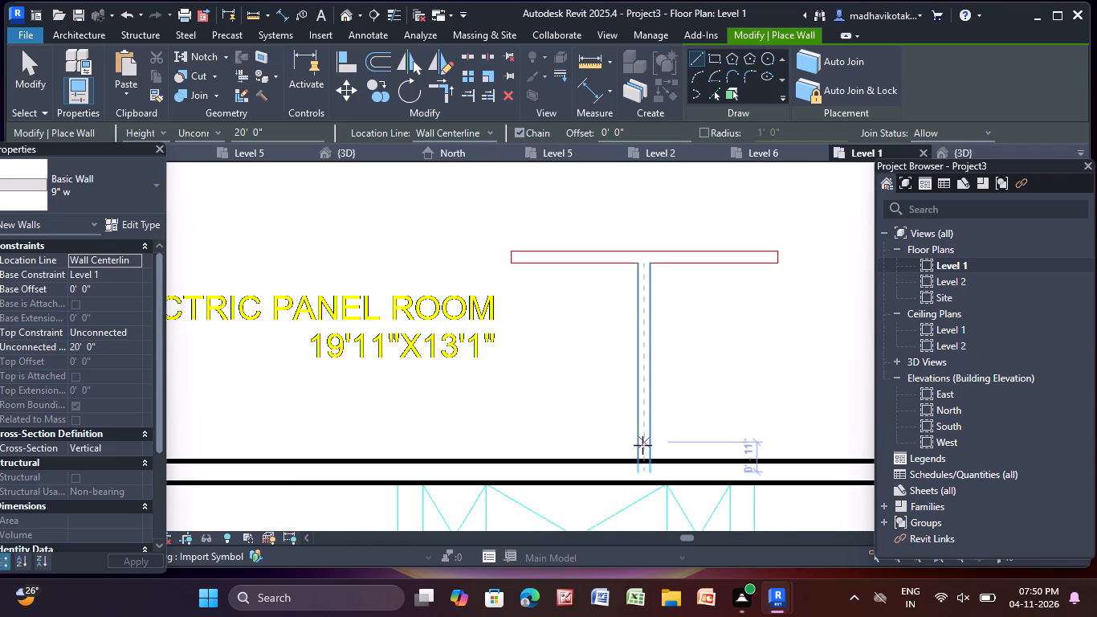
pyautogui.scroll(3, 642, 445)
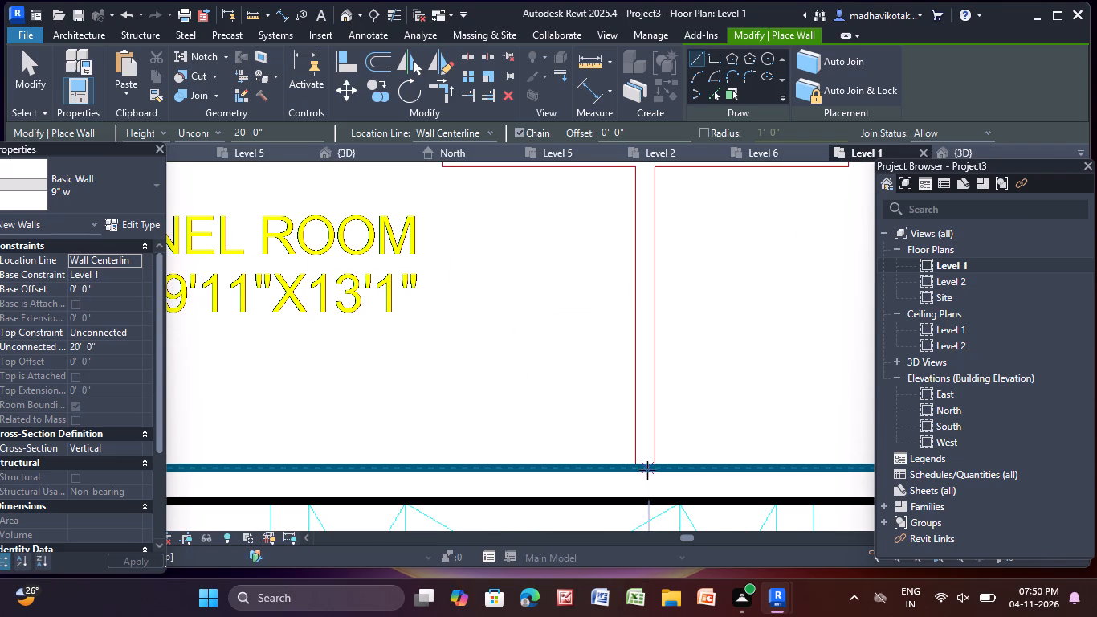
pyautogui.click(648, 469)
pyautogui.scroll(-2, 631, 206)
pyautogui.moveTo(630, 227); pyautogui.dragTo(629, 252, button='middle')
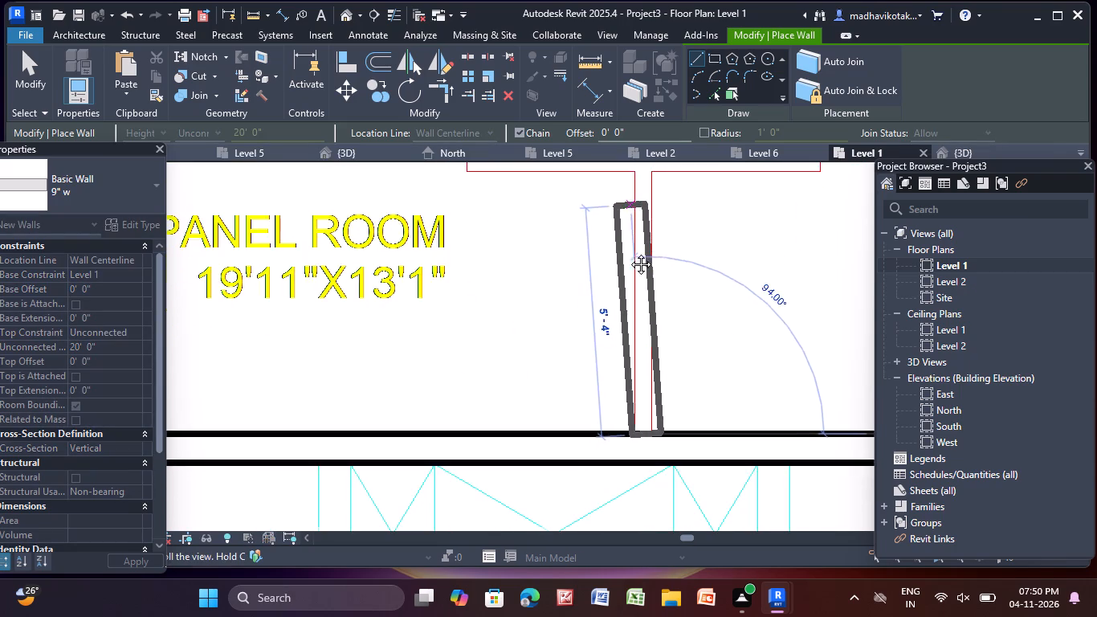
pyautogui.moveTo(629, 252); pyautogui.dragTo(618, 346, button='middle')
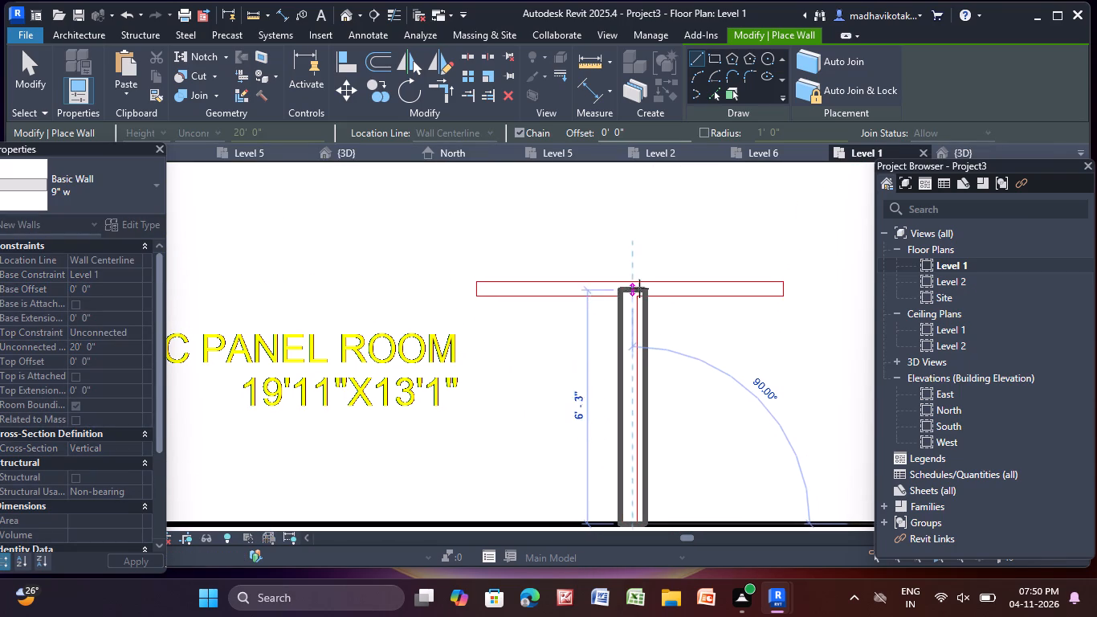
pyautogui.click(631, 282)
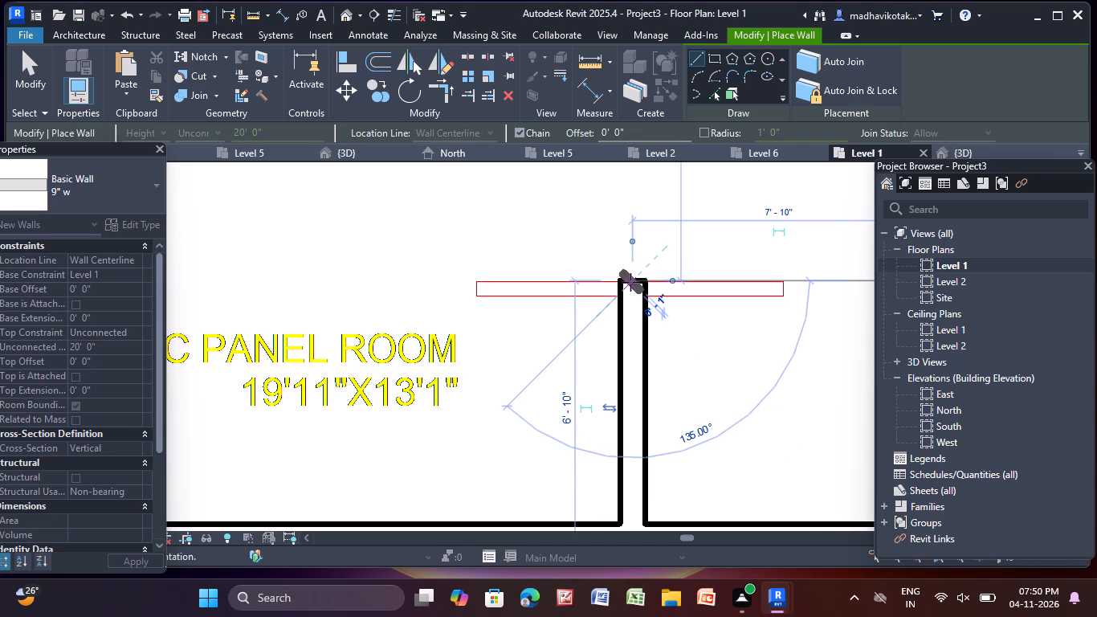
pyautogui.rightClick(630, 282)
pyautogui.click(672, 281)
pyautogui.rightClick(410, 279)
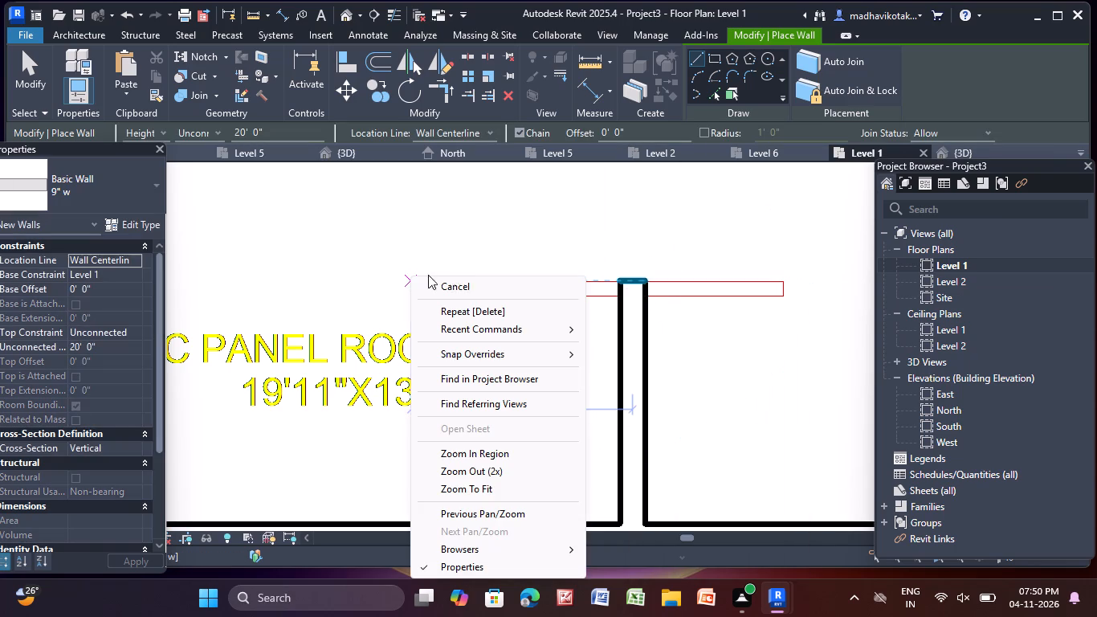
pyautogui.click(396, 278)
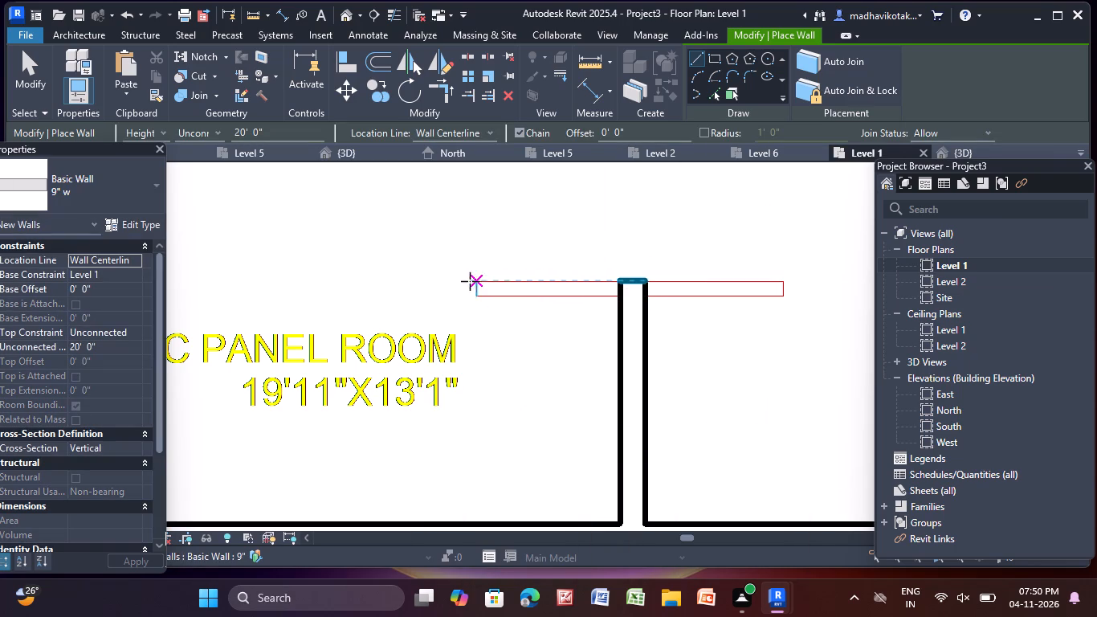
# Draw a 9" w wall about 8'-3" long along the crossbar of the T-shaped outline in the electric panel room.
pyautogui.scroll(3, 471, 288)
pyautogui.click(479, 288)
pyautogui.scroll(1, 771, 304)
pyautogui.moveTo(767, 299); pyautogui.dragTo(743, 288, button='middle')
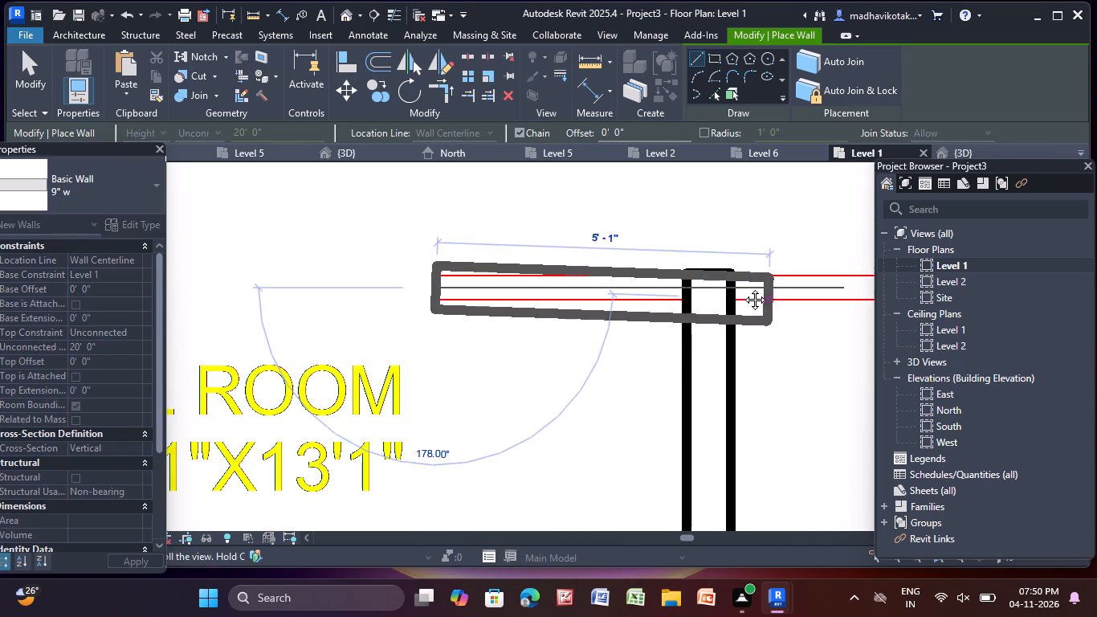
pyautogui.moveTo(743, 288); pyautogui.dragTo(479, 292, button='middle')
pyautogui.click(687, 271)
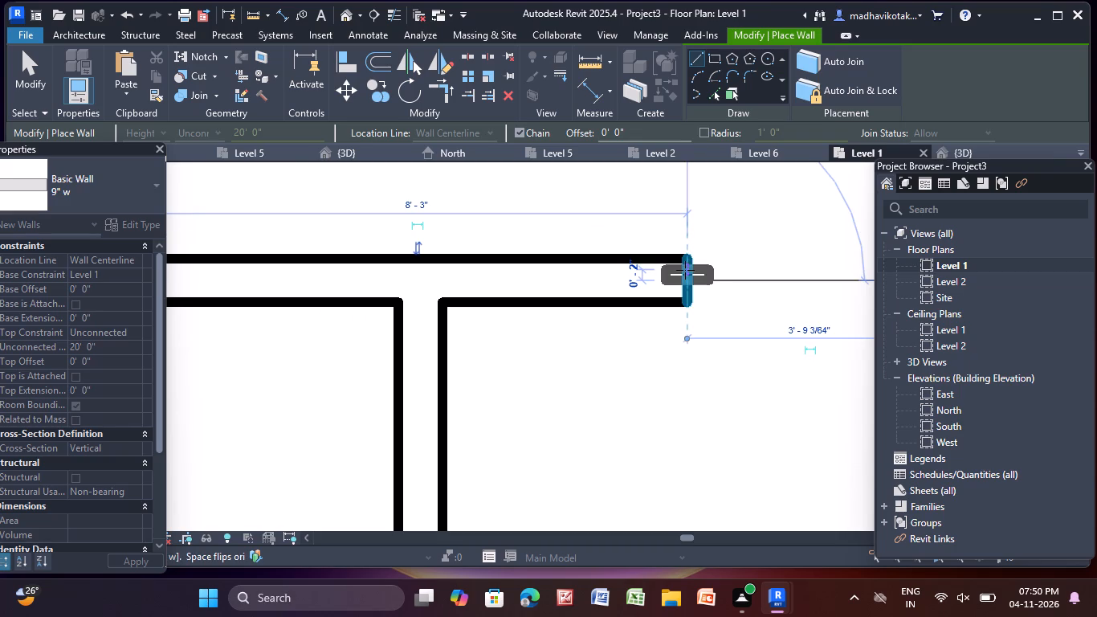
pyautogui.rightClick(685, 269)
pyautogui.click(722, 272)
pyautogui.click(719, 281)
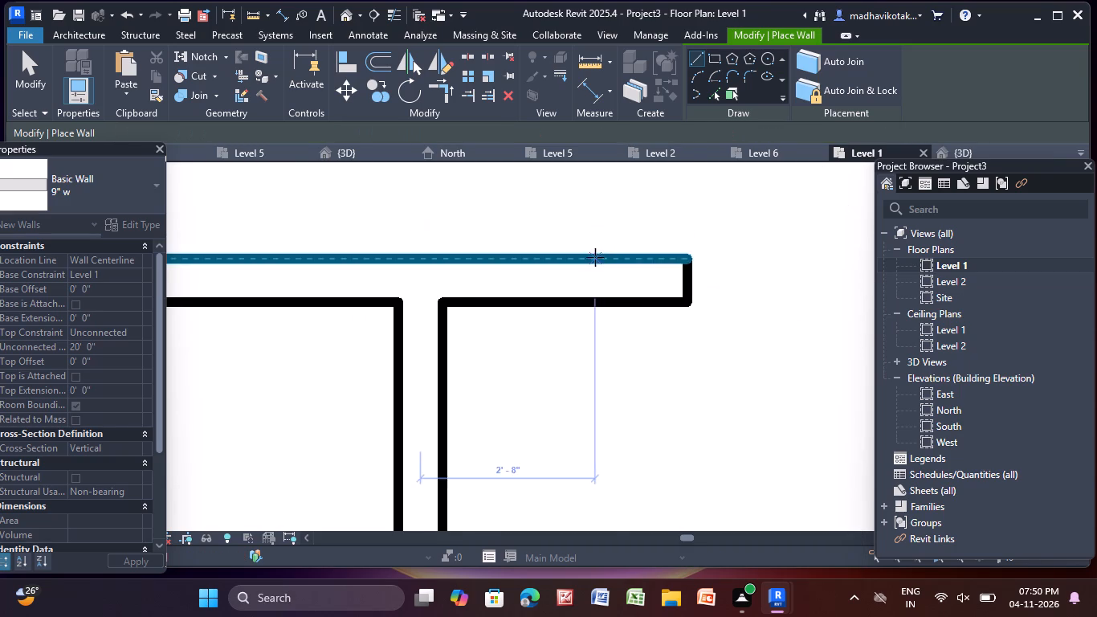
# Draw a 9" w wall about 15' long through the red outline between entrance lobby and electric panel room, starting at the corridor-side wall.
pyautogui.scroll(-14, 595, 257)
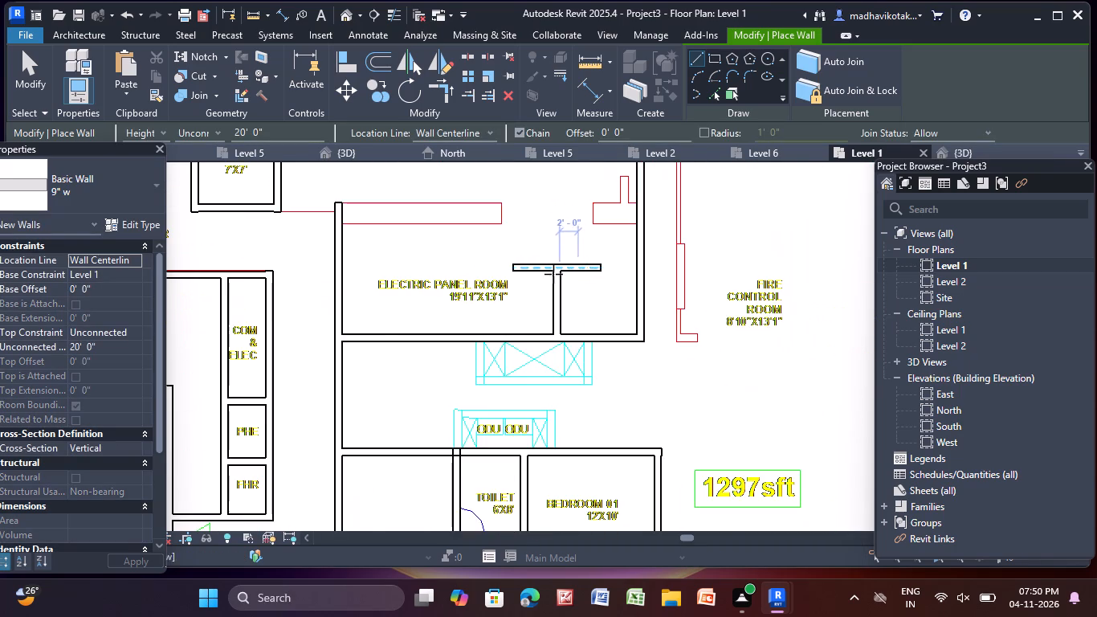
pyautogui.moveTo(547, 277); pyautogui.dragTo(558, 411, button='middle')
pyautogui.scroll(5, 363, 350)
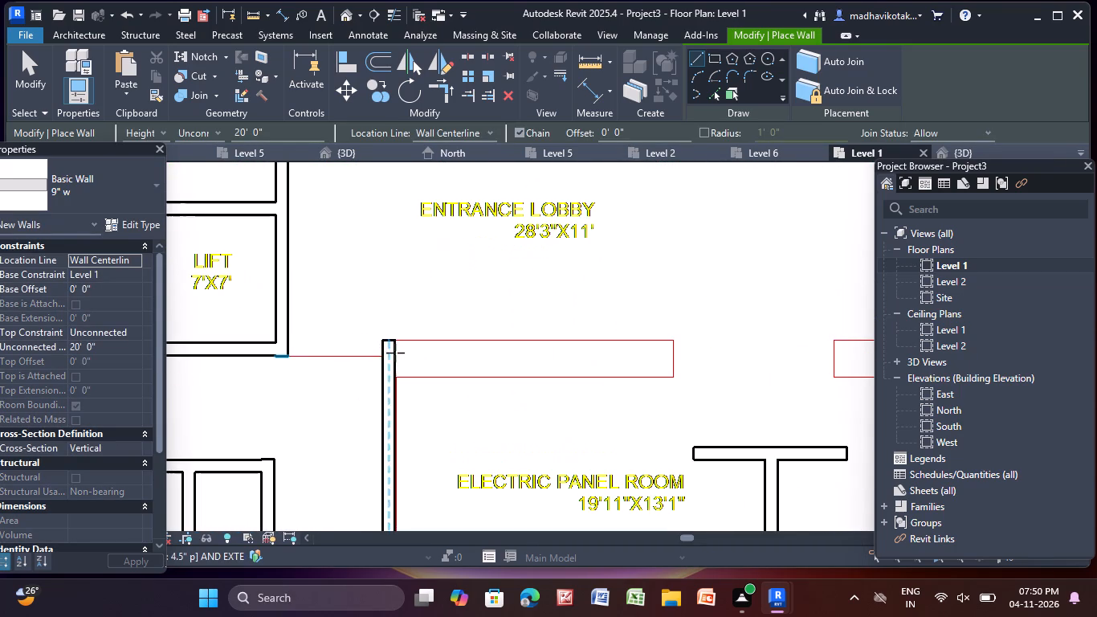
pyautogui.click(396, 355)
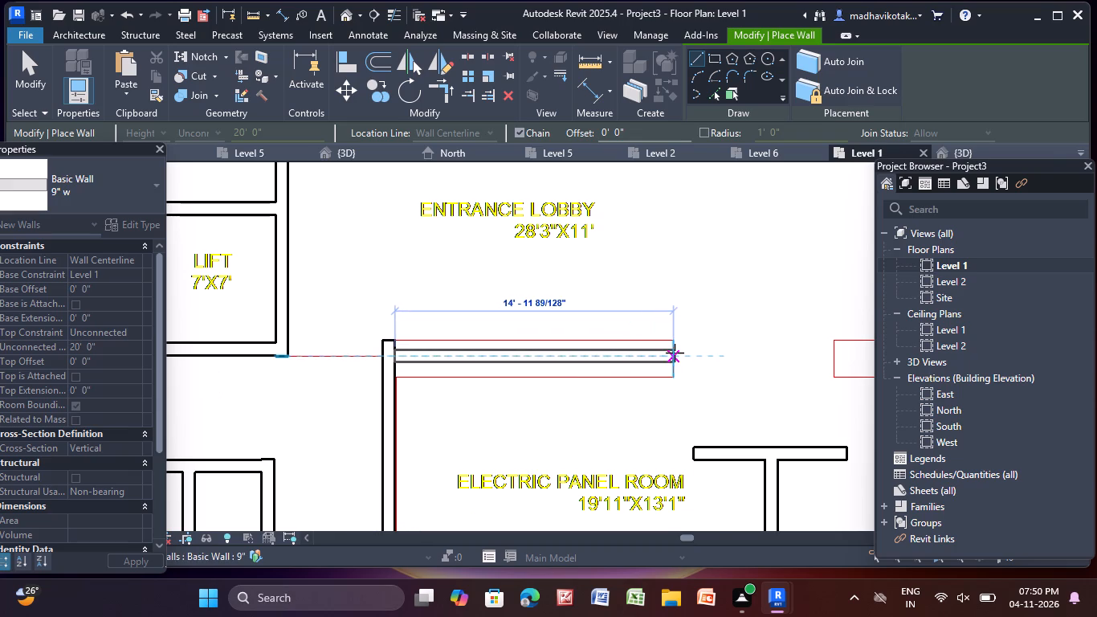
pyautogui.click(675, 353)
pyautogui.press('Escape')
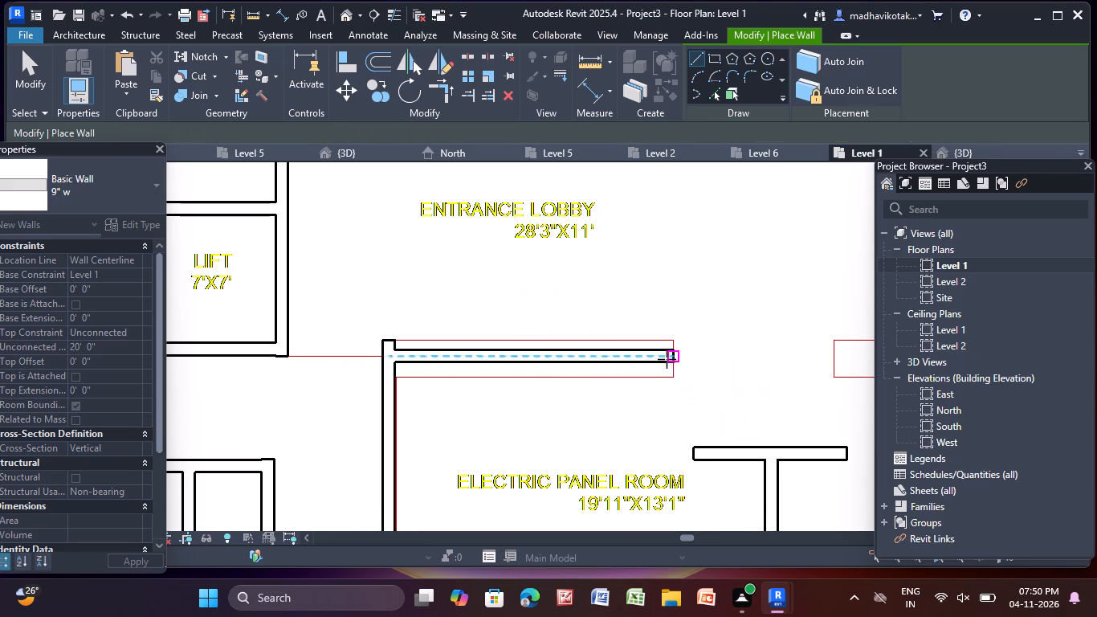
pyautogui.press('Escape')
pyautogui.scroll(-6, 599, 285)
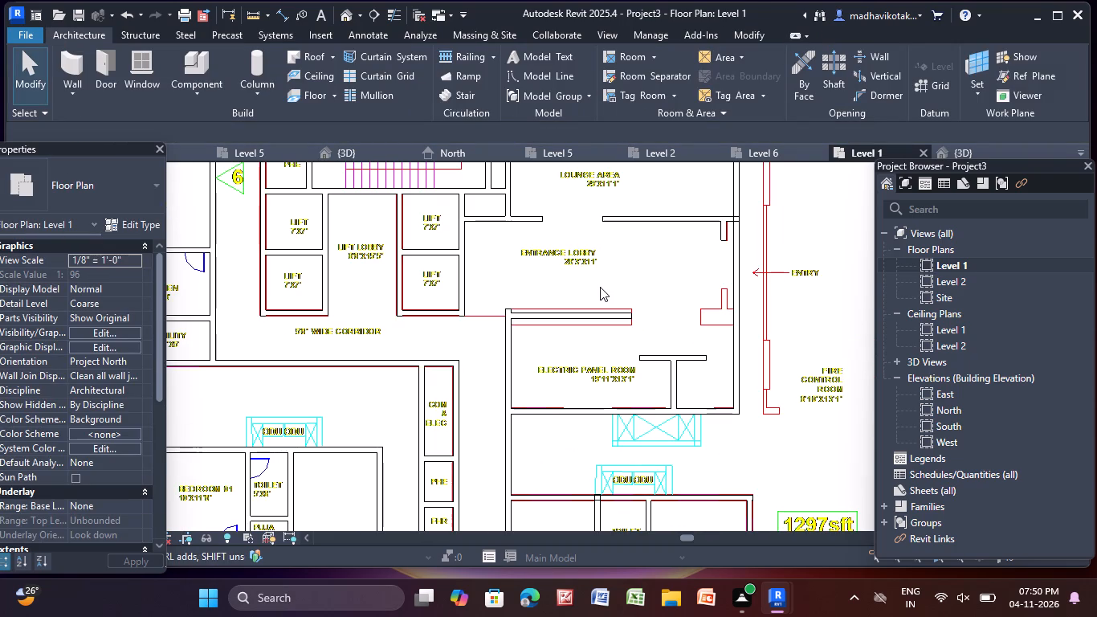
pyautogui.press('Escape')
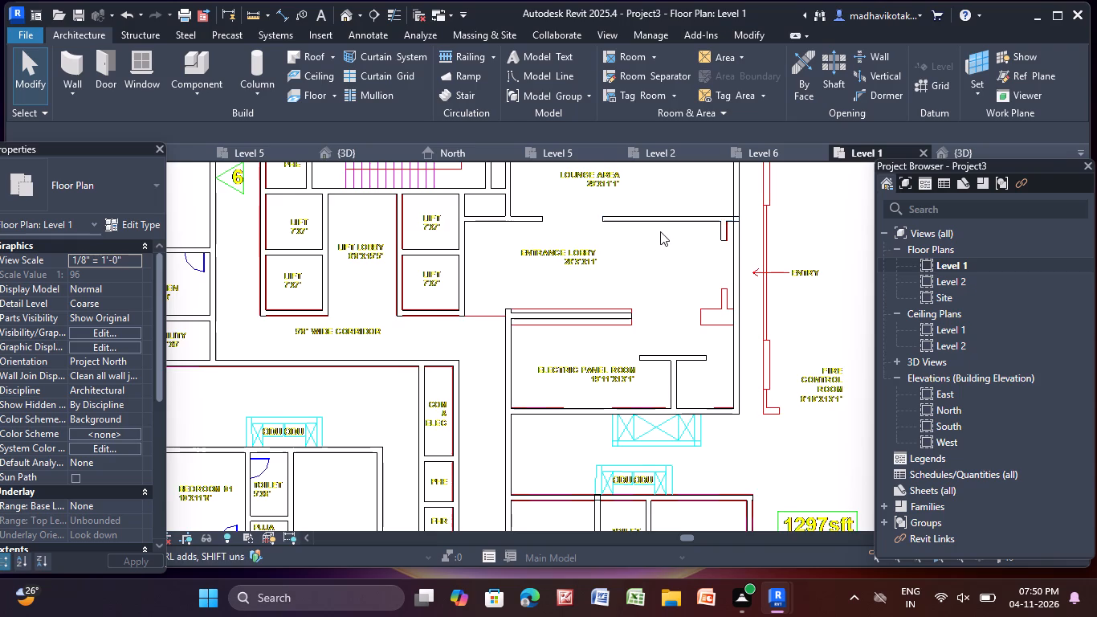
# Pull back the end of the wall dividing the lounge and entrance lobby so it joins the entry-side outer wall.
pyautogui.moveTo(659, 234); pyautogui.dragTo(481, 299, button='middle')
pyautogui.scroll(10, 564, 289)
pyautogui.click(539, 281)
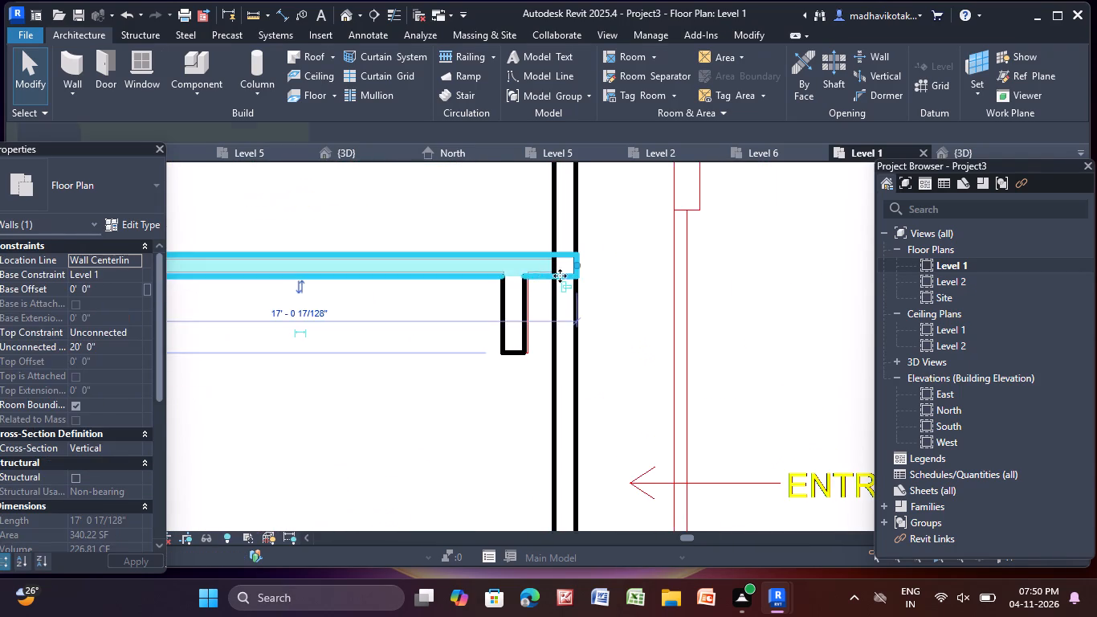
pyautogui.scroll(8, 603, 267)
pyautogui.moveTo(554, 261); pyautogui.dragTo(540, 261)
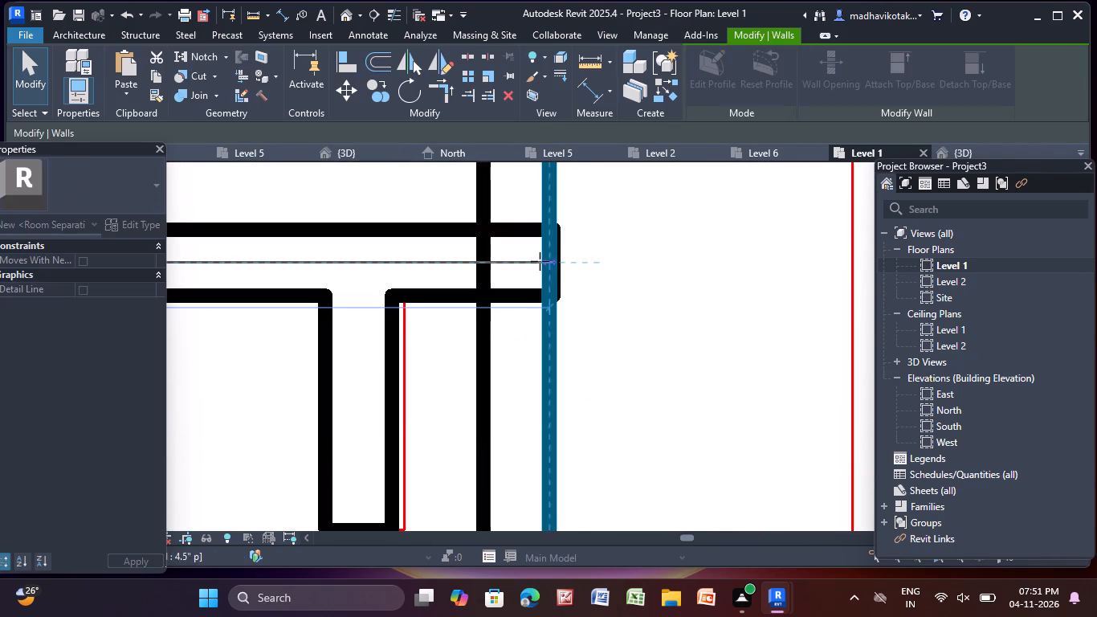
pyautogui.moveTo(540, 261); pyautogui.dragTo(493, 260)
pyautogui.press('Escape')
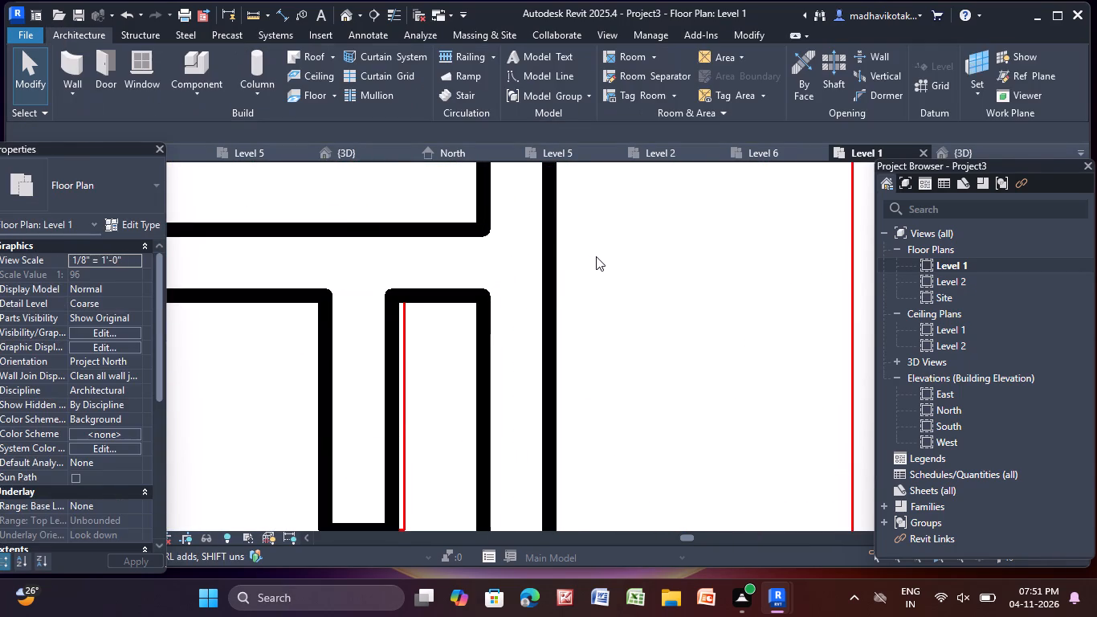
# Examine the lounge and entrance lobby block within the overall Level 1 plan.
pyautogui.scroll(-17, 596, 255)
pyautogui.scroll(-5, 597, 251)
pyautogui.moveTo(597, 251); pyautogui.dragTo(597, 252, button='middle')
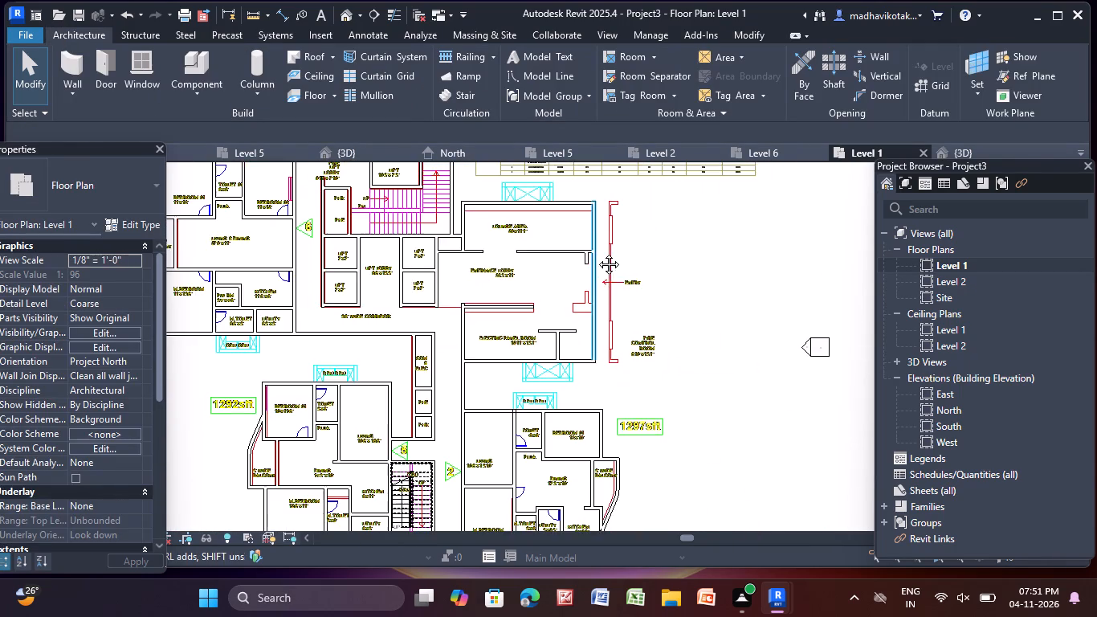
pyautogui.moveTo(597, 252); pyautogui.dragTo(574, 357, button='middle')
pyautogui.scroll(-1, 375, 284)
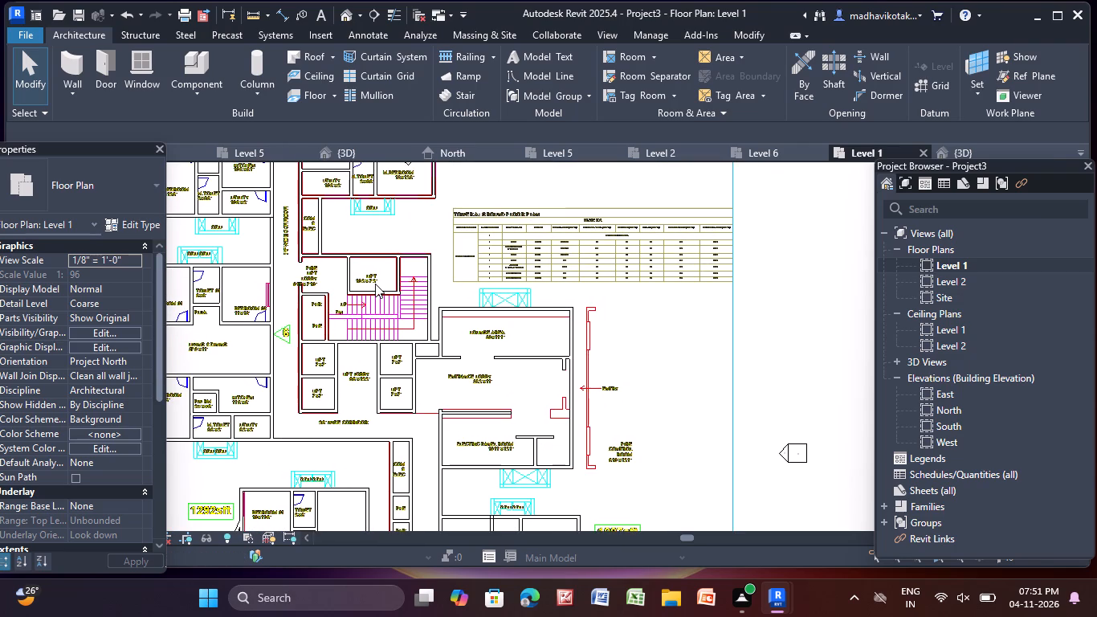
pyautogui.scroll(-5, 375, 284)
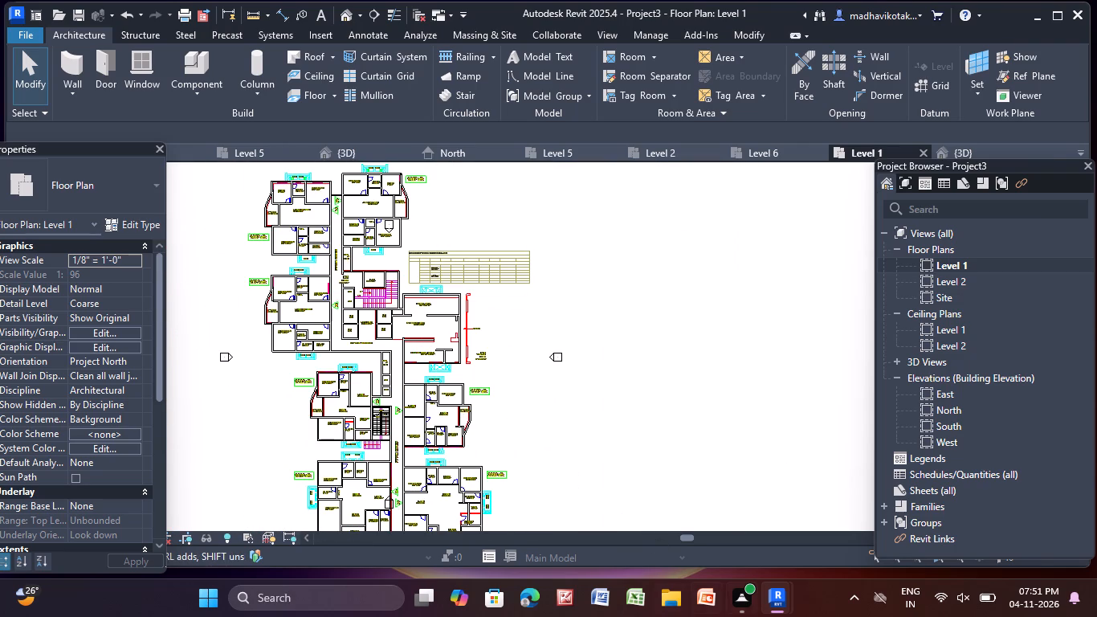
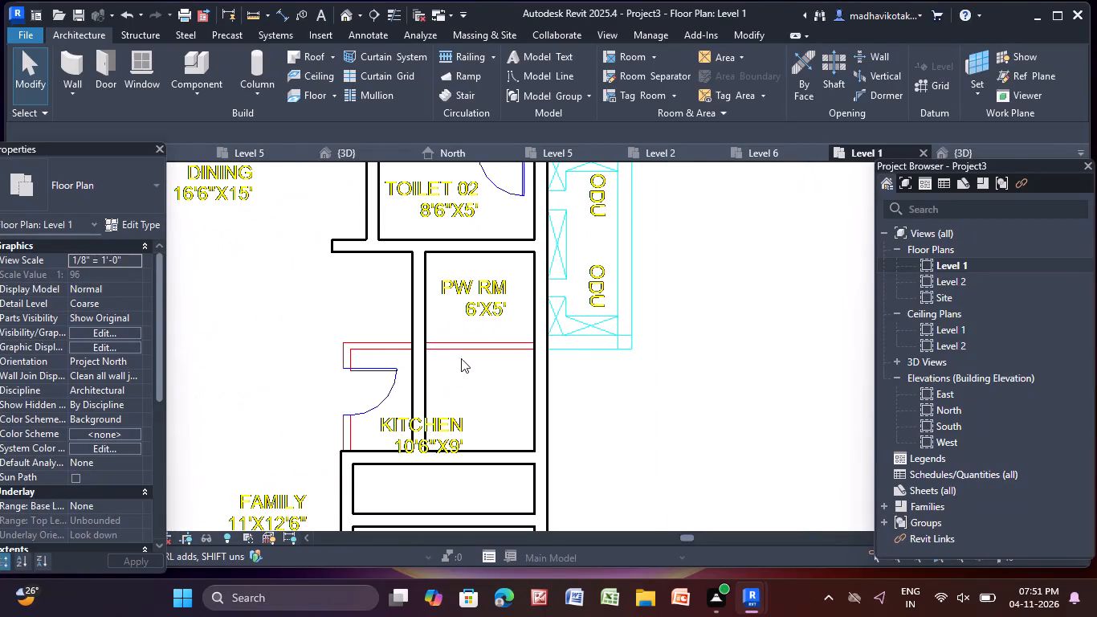
# Draw a 4.5" p wall about 10'-7" long from the outer wall below PW RM along the red outline to the kitchen door corner.
pyautogui.click(54, 69)
pyautogui.click(76, 50)
pyautogui.click(104, 181)
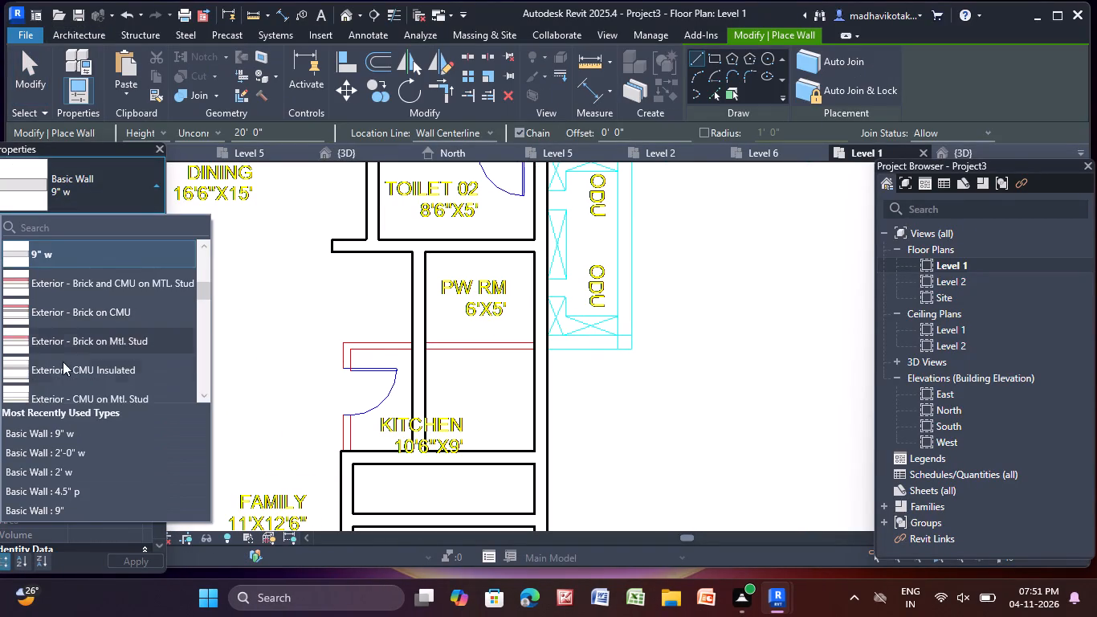
pyautogui.click(85, 497)
pyautogui.scroll(1, 344, 451)
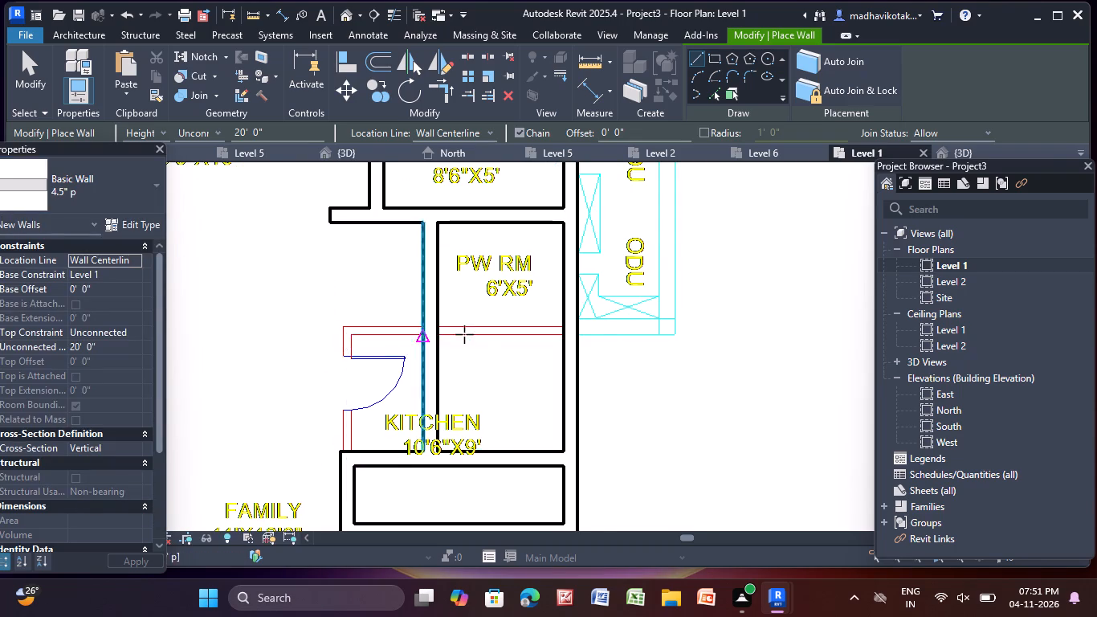
pyautogui.scroll(3, 495, 327)
pyautogui.scroll(3, 583, 333)
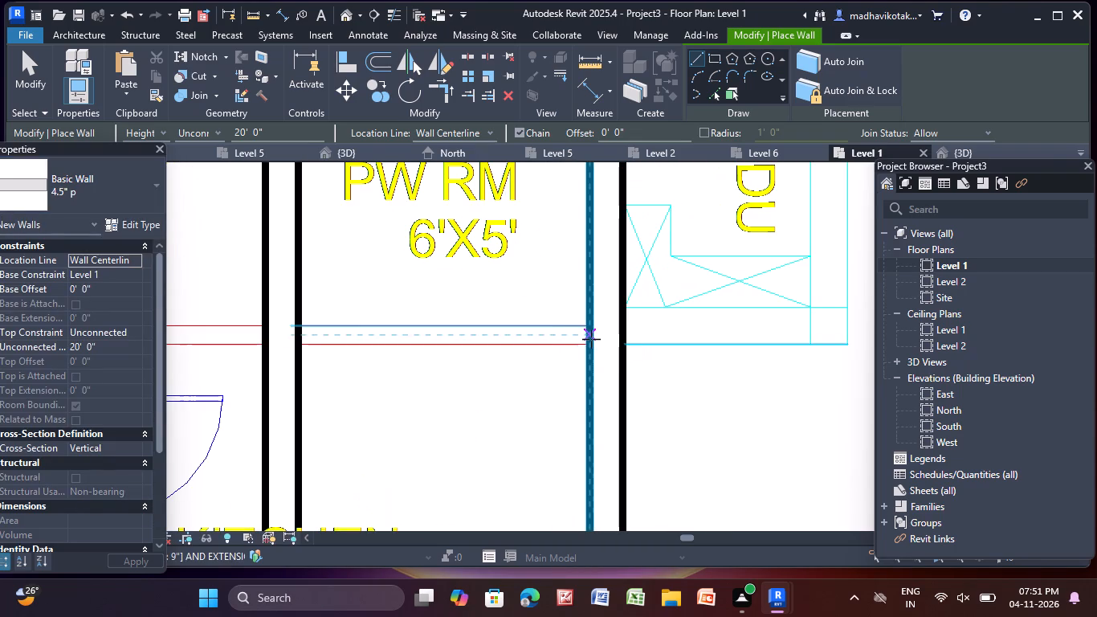
pyautogui.click(591, 337)
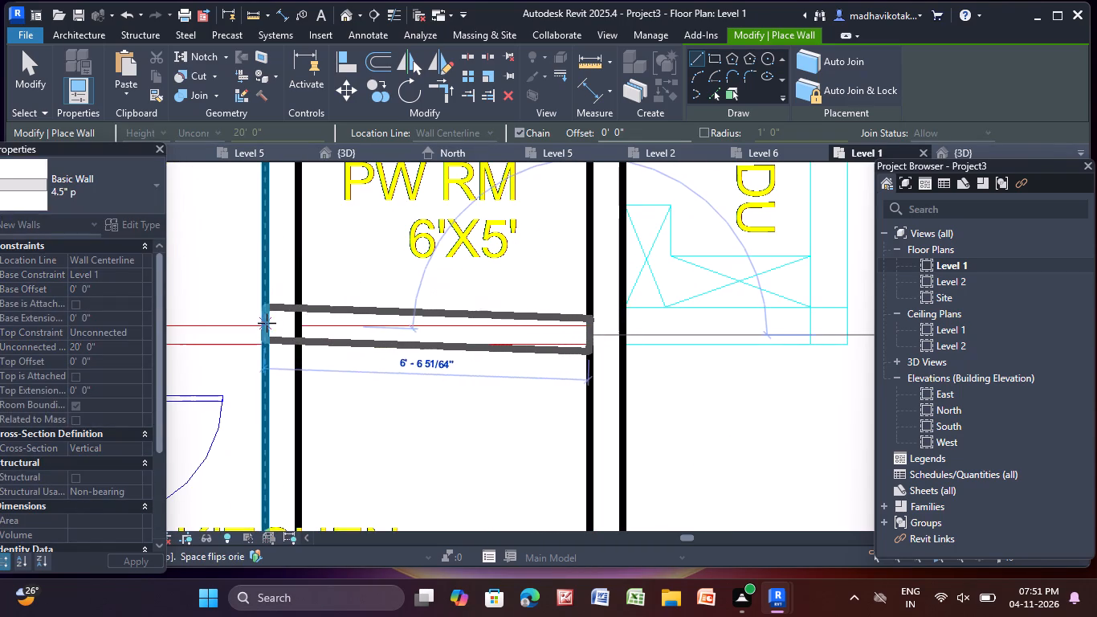
pyautogui.scroll(-3, 251, 337)
pyautogui.moveTo(251, 336); pyautogui.dragTo(432, 308, button='middle')
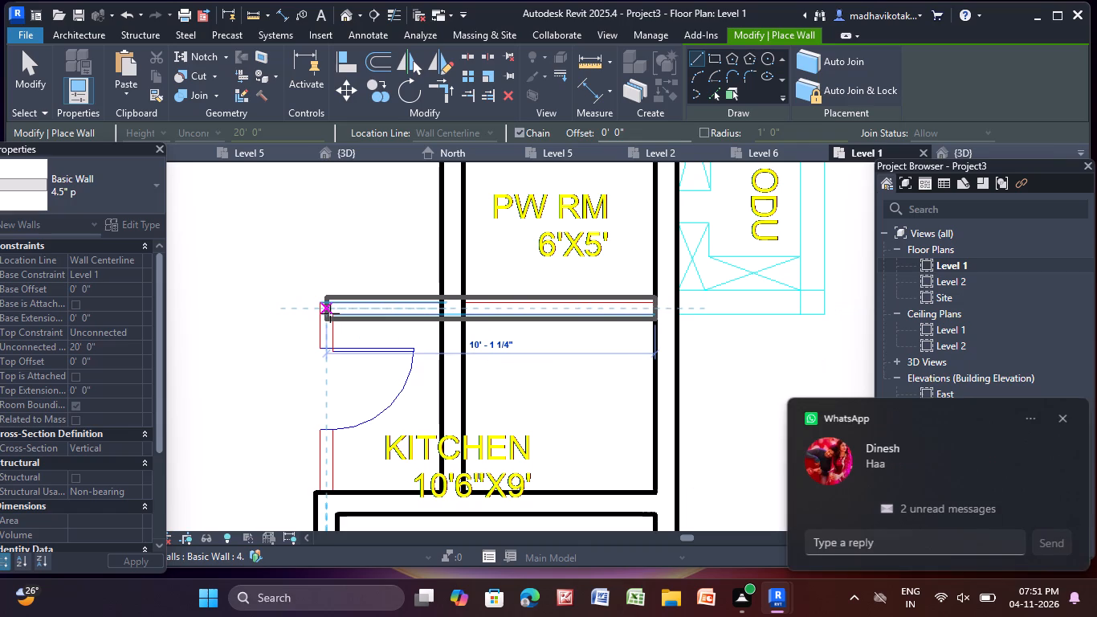
pyautogui.scroll(3, 330, 313)
pyautogui.click(316, 312)
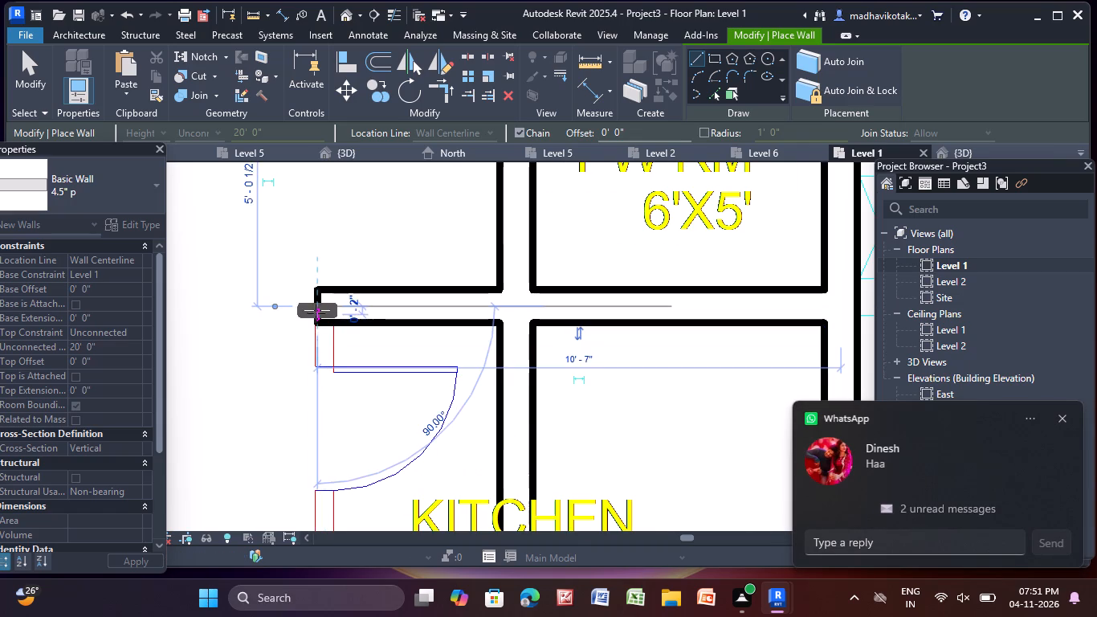
pyautogui.press('Escape')
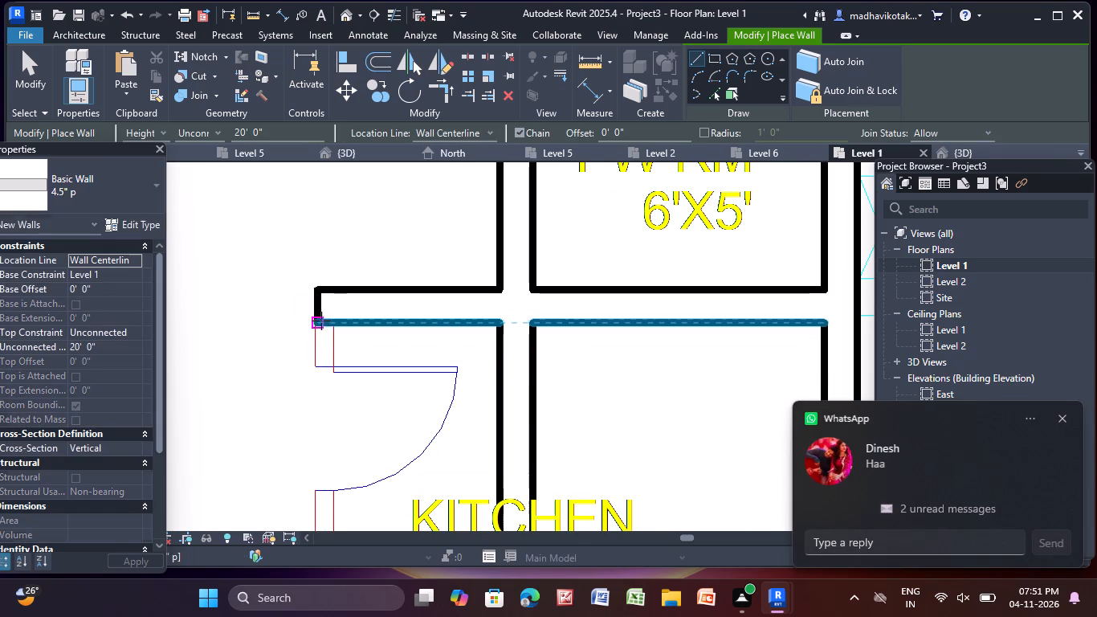
# Draw a 4.5" p wall about 5'-4" long from that corner across the kitchen door opening to the wall below the kitchen.
pyautogui.click(323, 321)
pyautogui.scroll(-1, 320, 411)
pyautogui.moveTo(320, 411); pyautogui.dragTo(318, 403, button='middle')
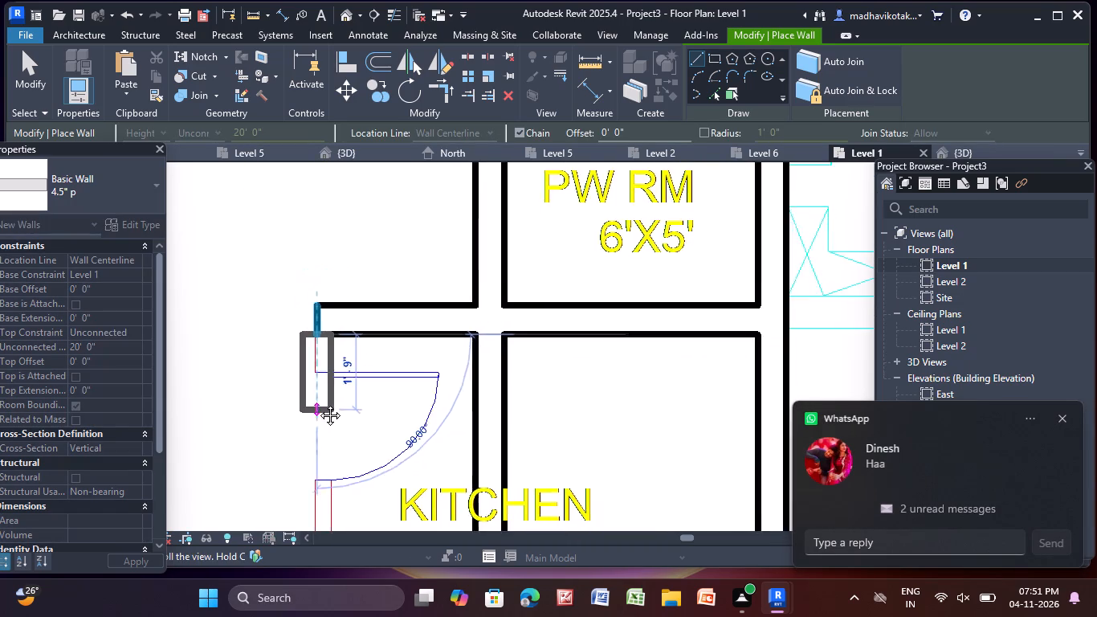
pyautogui.moveTo(318, 403); pyautogui.dragTo(255, 157, button='middle')
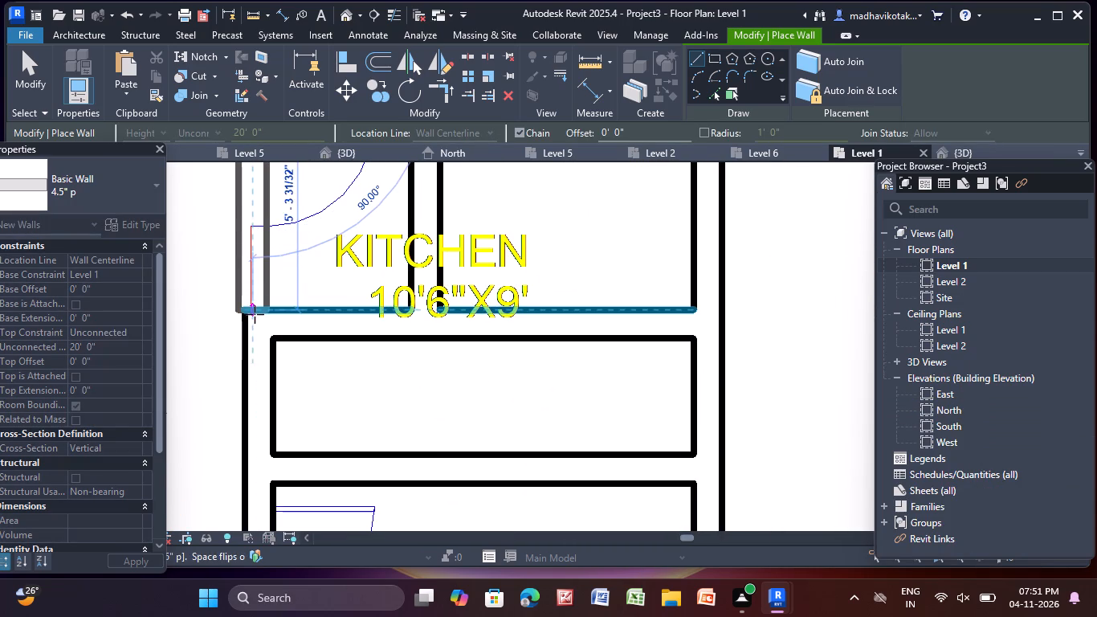
pyautogui.click(254, 314)
pyautogui.press('Escape')
pyautogui.press('Escape')
pyautogui.press('Escape')
# Examine the walls across the overall Level 1 plan, from the south flats up to the entrance block.
pyautogui.scroll(-2, 317, 270)
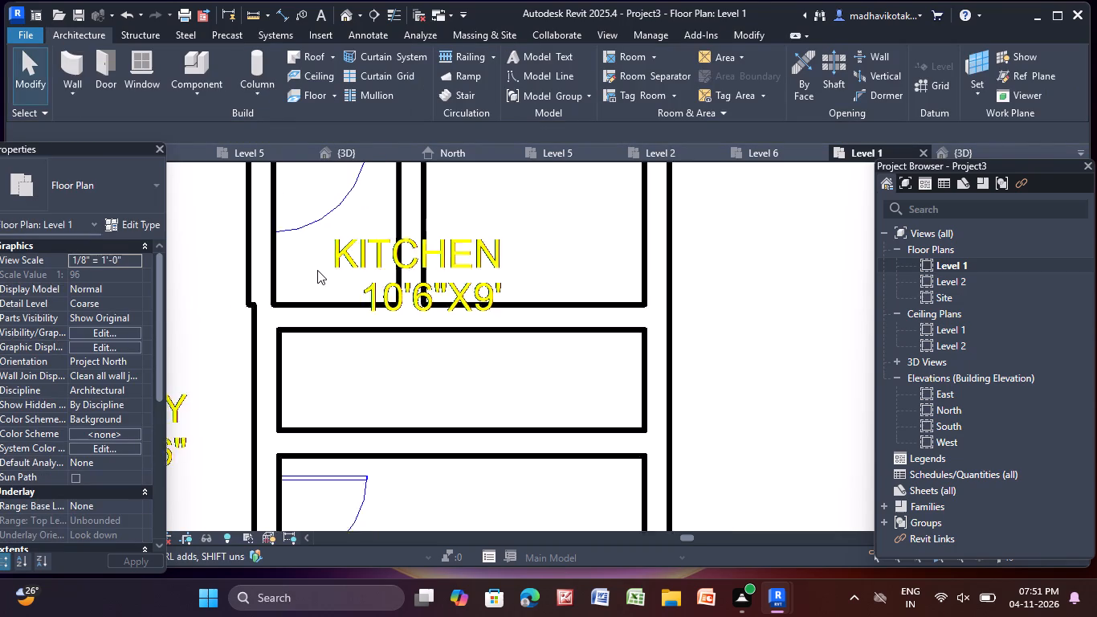
pyautogui.scroll(-16, 317, 270)
pyautogui.moveTo(313, 254); pyautogui.dragTo(369, 364, button='middle')
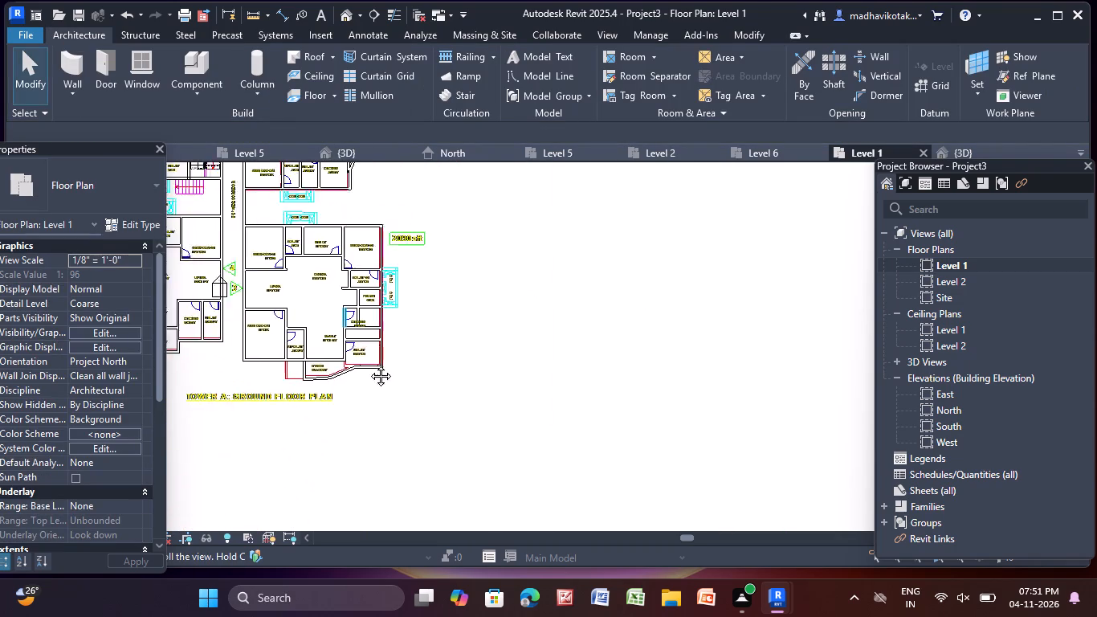
pyautogui.moveTo(369, 364); pyautogui.dragTo(524, 594, button='middle')
pyautogui.moveTo(418, 282); pyautogui.dragTo(447, 445, button='middle')
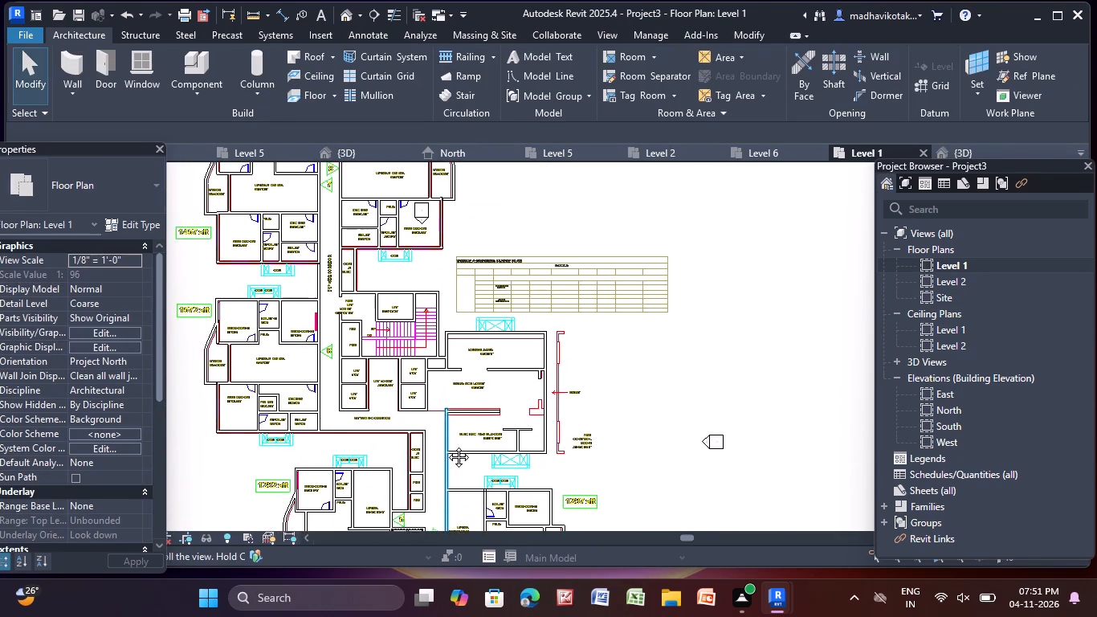
pyautogui.moveTo(447, 445); pyautogui.dragTo(374, 226, button='middle')
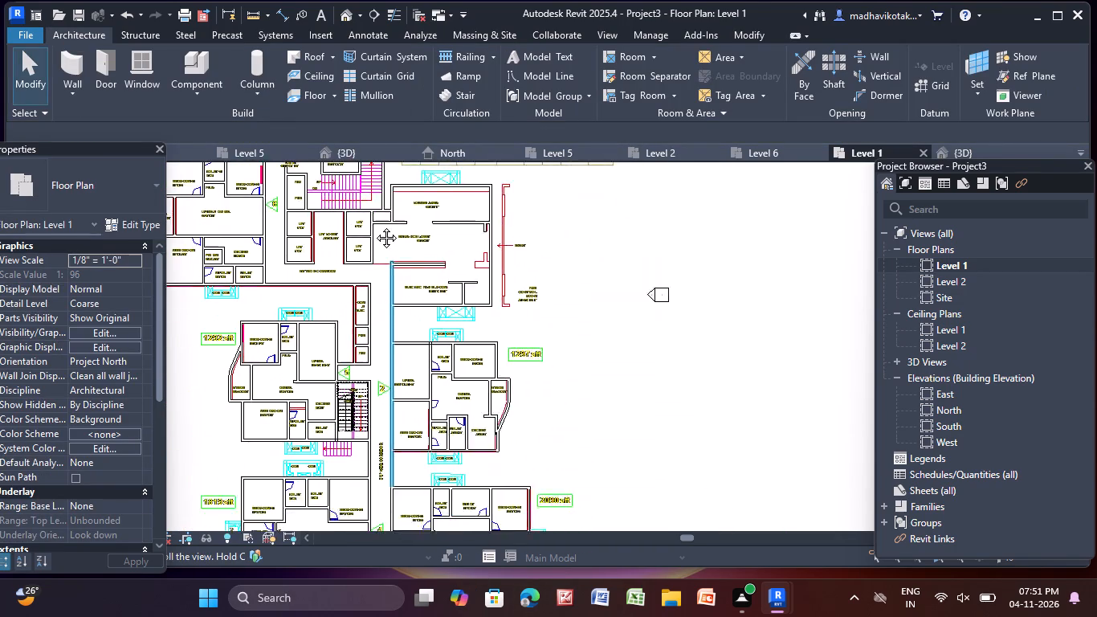
pyautogui.moveTo(374, 226); pyautogui.dragTo(367, 210, button='middle')
pyautogui.scroll(-7, 365, 211)
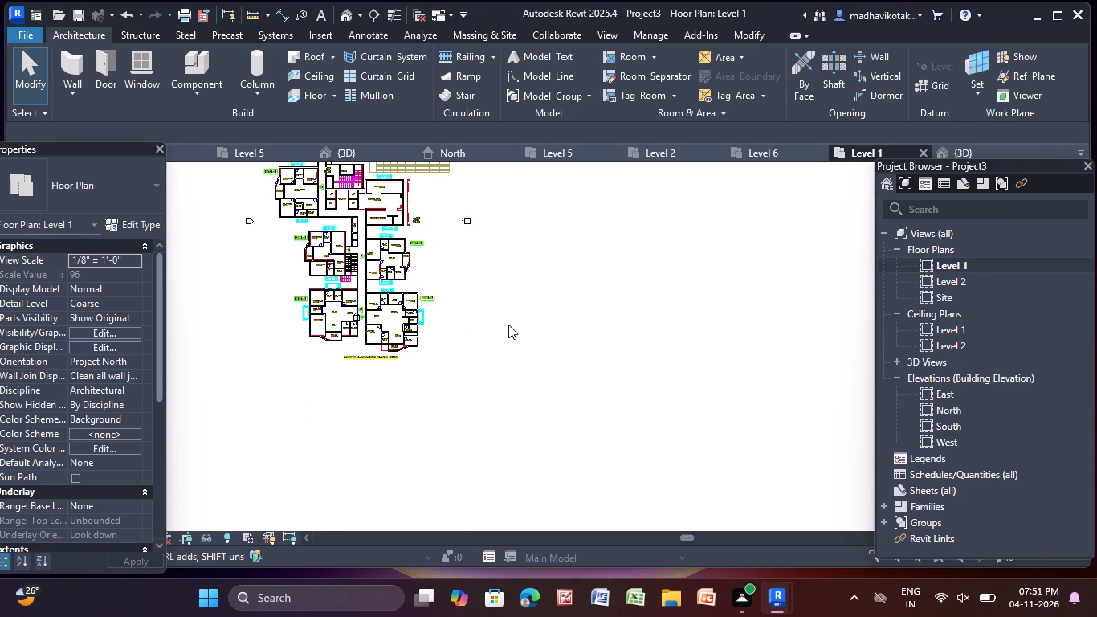
pyautogui.scroll(-2, 508, 325)
pyautogui.moveTo(508, 329); pyautogui.dragTo(635, 436, button='middle')
pyautogui.scroll(2, 524, 388)
pyautogui.scroll(3, 587, 257)
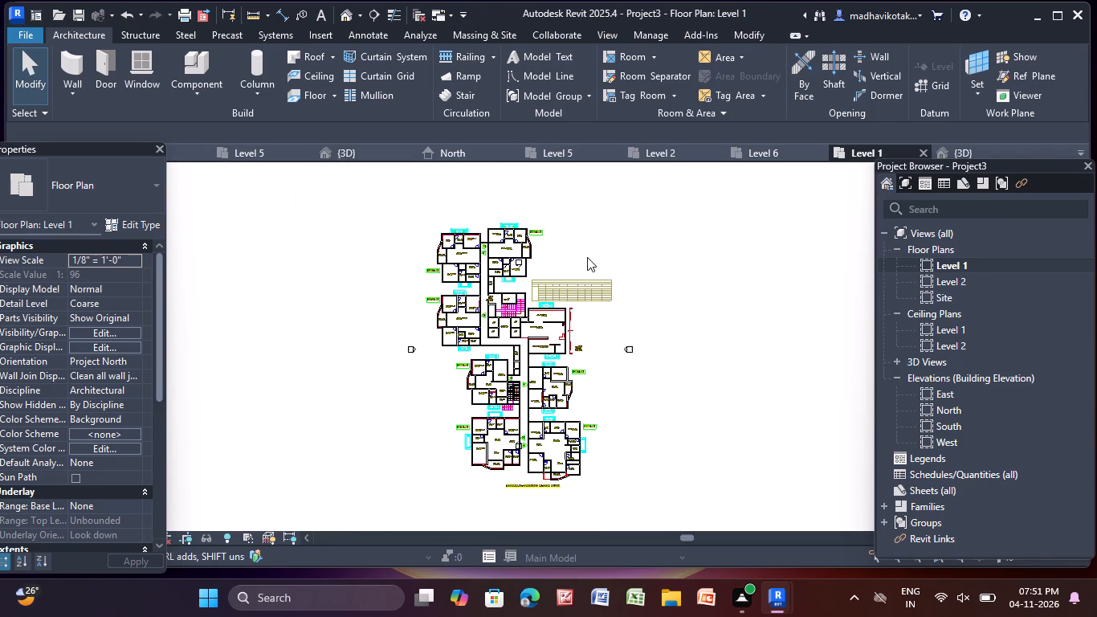
# Read the carpet, external wall, balcony, utility, common and saleable area columns in the Tower A ground floor table.
pyautogui.scroll(8, 587, 257)
pyautogui.scroll(4, 535, 338)
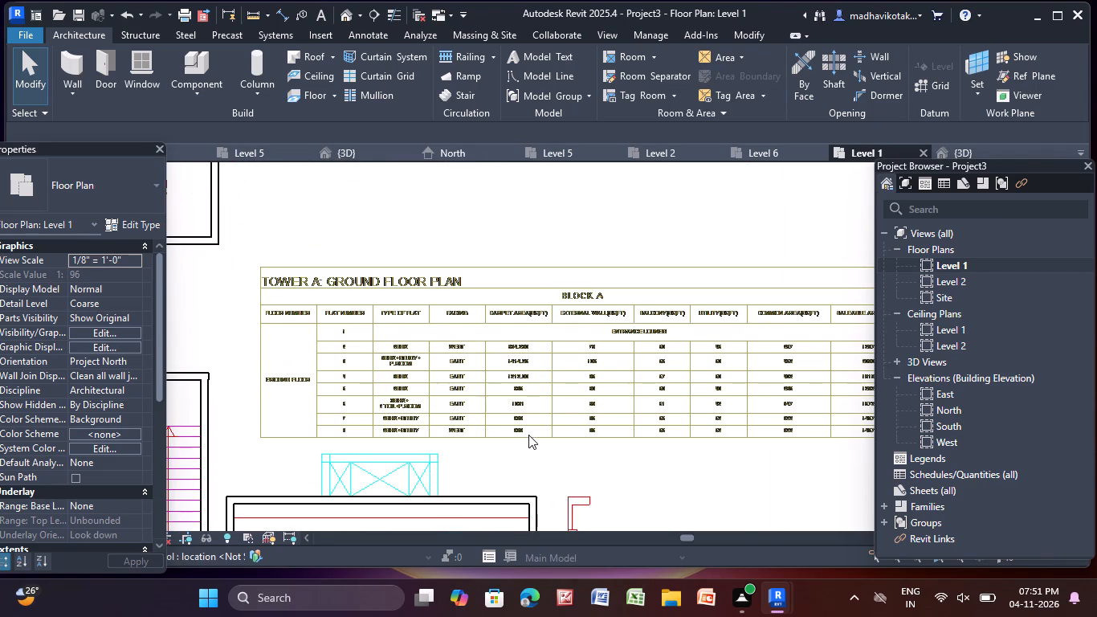
pyautogui.scroll(5, 528, 435)
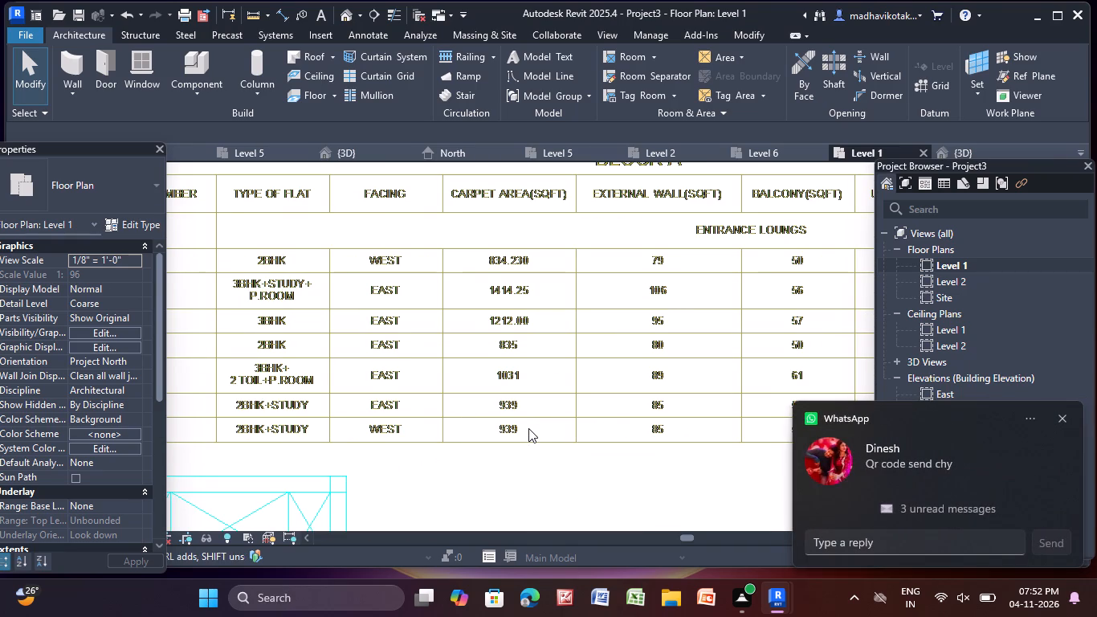
pyautogui.scroll(-3, 526, 379)
pyautogui.moveTo(526, 379); pyautogui.dragTo(373, 356, button='middle')
pyautogui.scroll(-2, 478, 321)
pyautogui.moveTo(626, 362); pyautogui.dragTo(355, 330, button='middle')
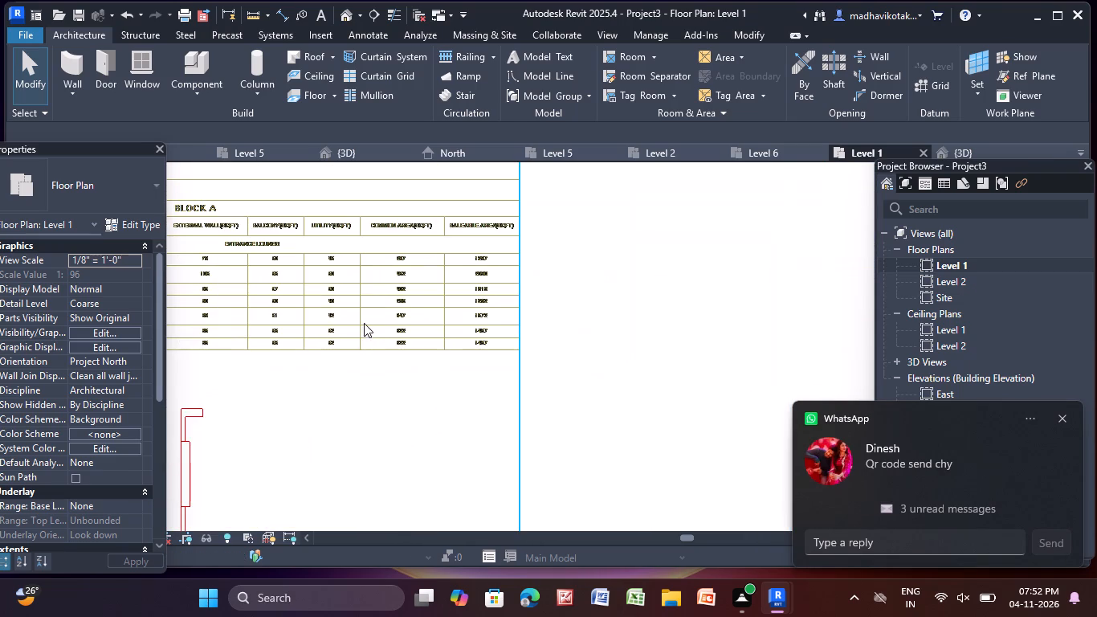
pyautogui.scroll(3, 416, 303)
pyautogui.scroll(3, 483, 281)
pyautogui.moveTo(483, 281); pyautogui.dragTo(524, 390, button='middle')
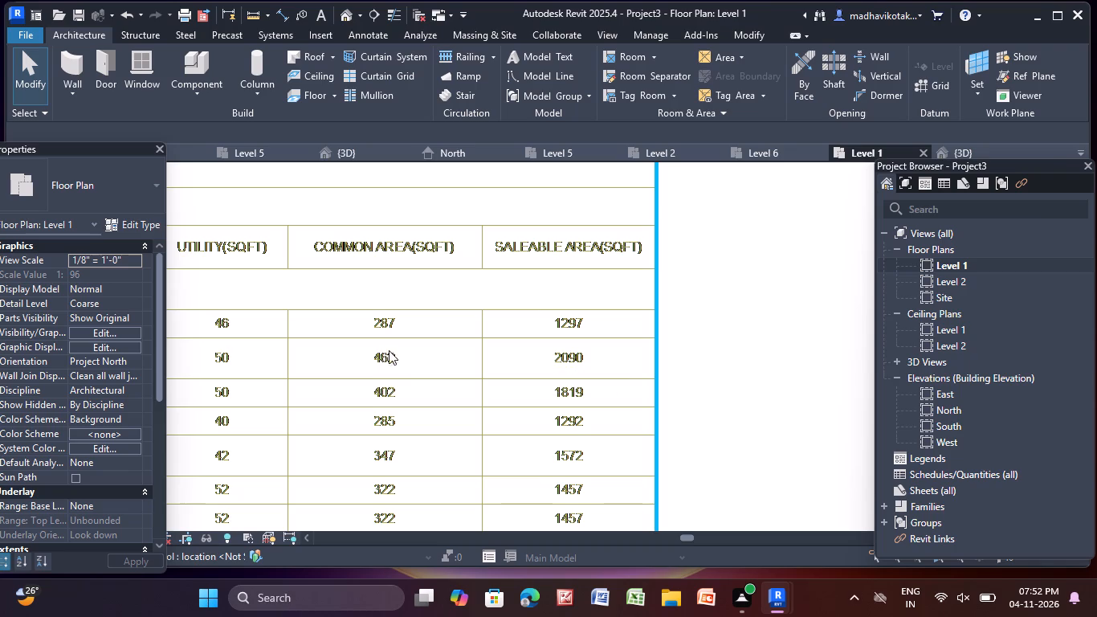
pyautogui.moveTo(417, 355); pyautogui.dragTo(578, 341, button='middle')
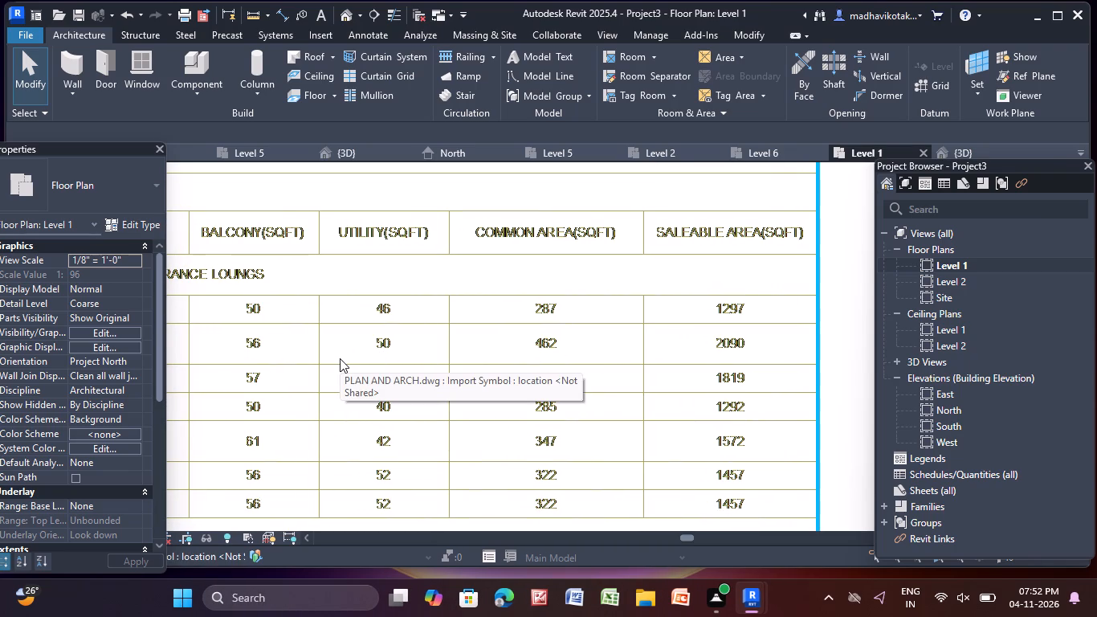
pyautogui.moveTo(347, 358); pyautogui.dragTo(398, 352, button='middle')
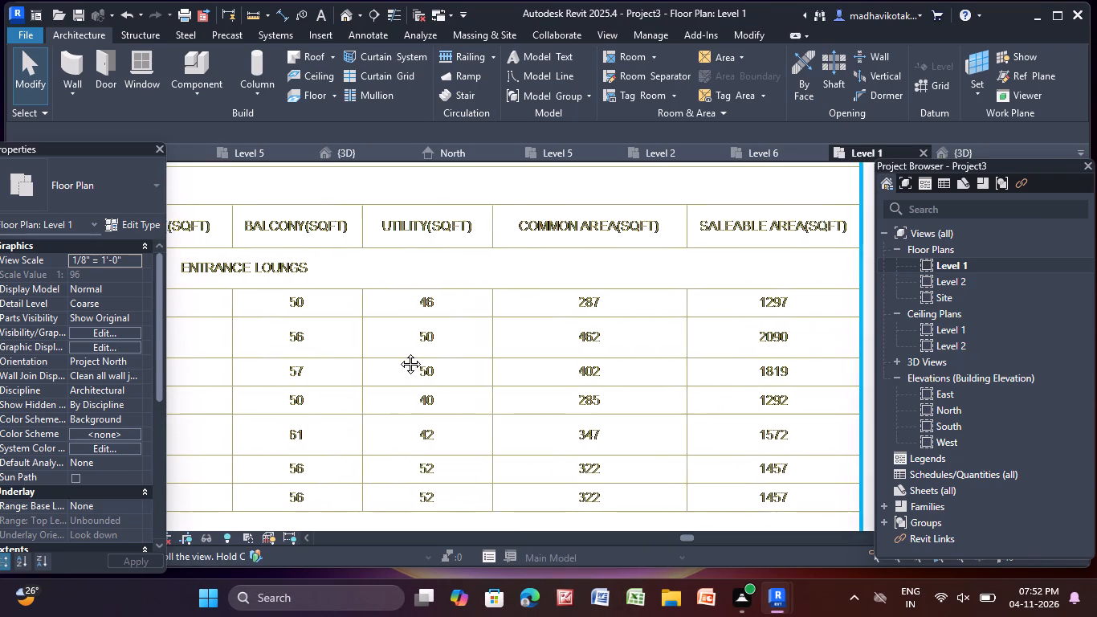
pyautogui.moveTo(398, 352); pyautogui.dragTo(492, 361, button='middle')
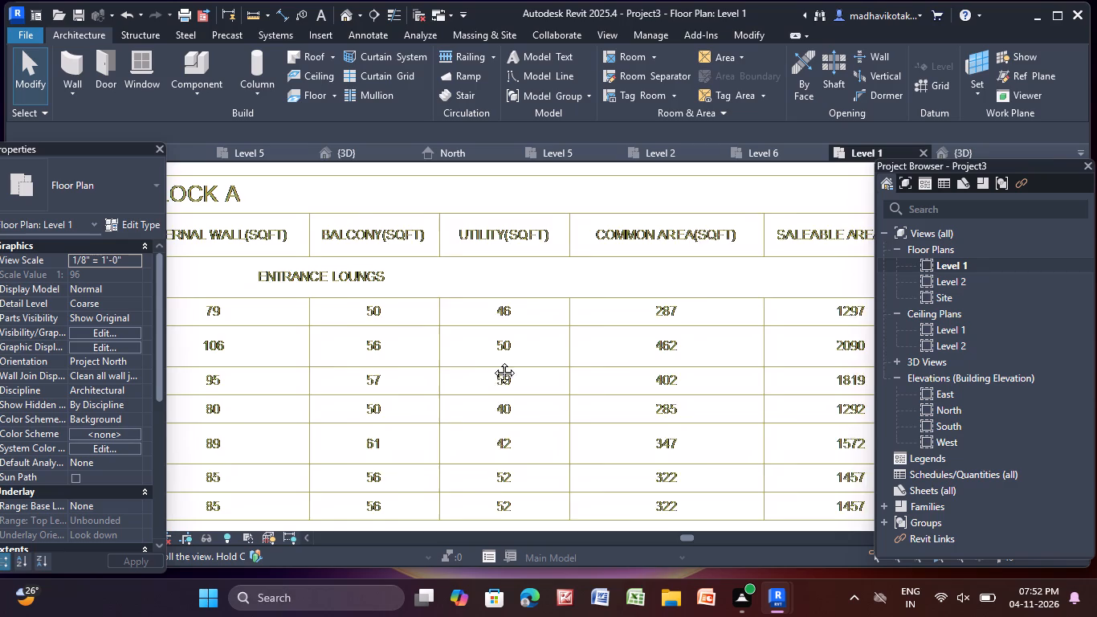
pyautogui.moveTo(492, 361); pyautogui.dragTo(773, 269, button='middle')
pyautogui.scroll(-3, 649, 304)
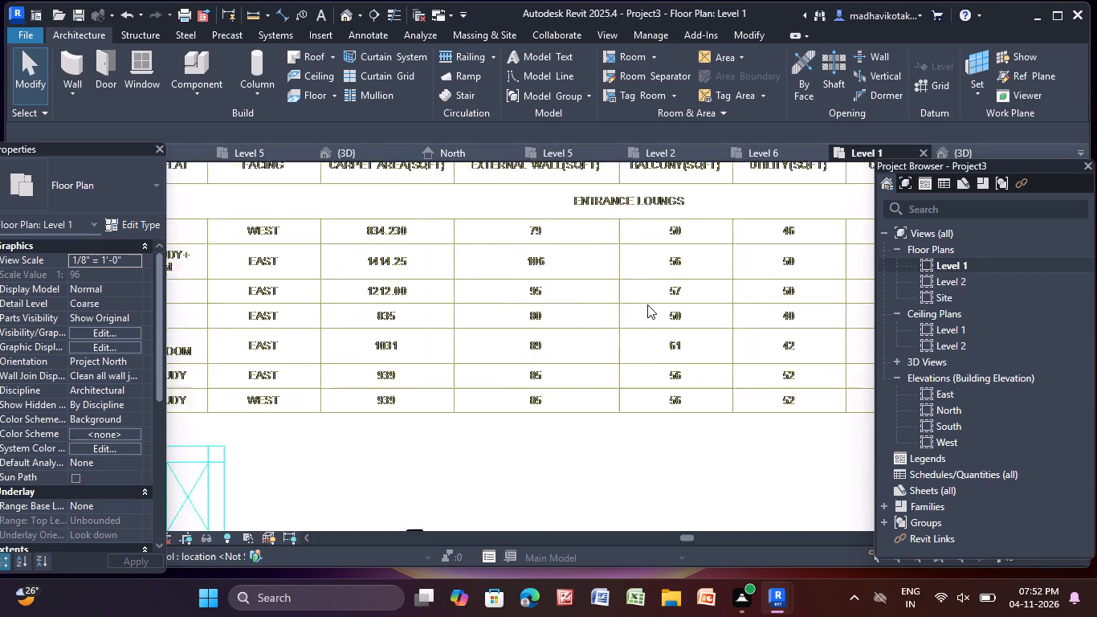
pyautogui.scroll(-5, 642, 308)
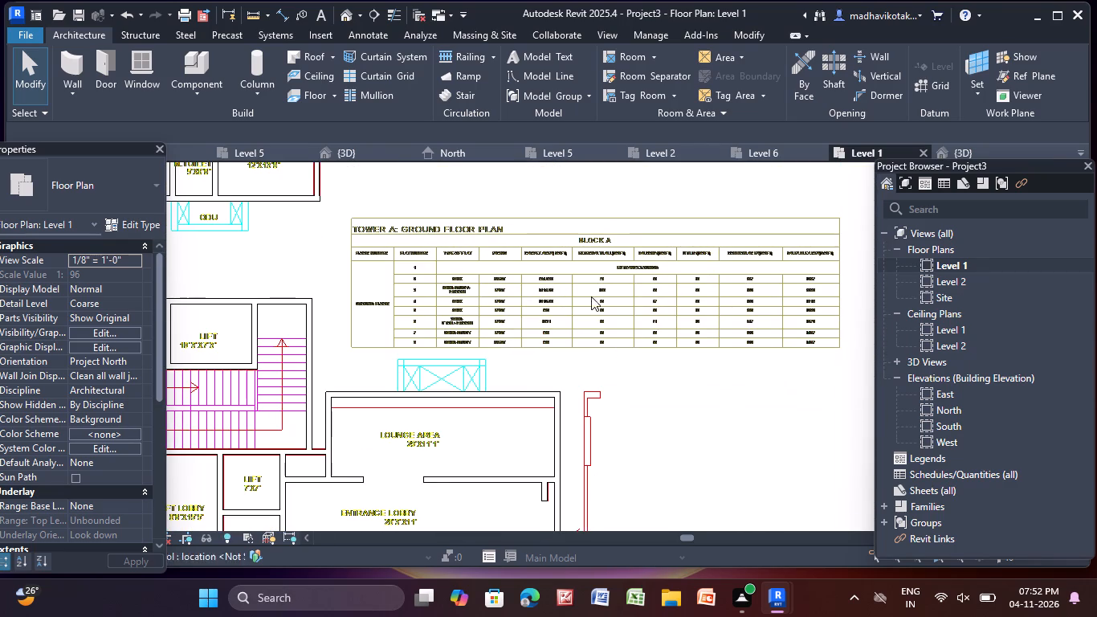
# Read the flat number, type of flat and facing columns in the Tower A ground floor table.
pyautogui.scroll(4, 319, 415)
pyautogui.scroll(3, 369, 341)
pyautogui.moveTo(387, 334); pyautogui.dragTo(355, 443, button='middle')
pyautogui.scroll(-1, 512, 359)
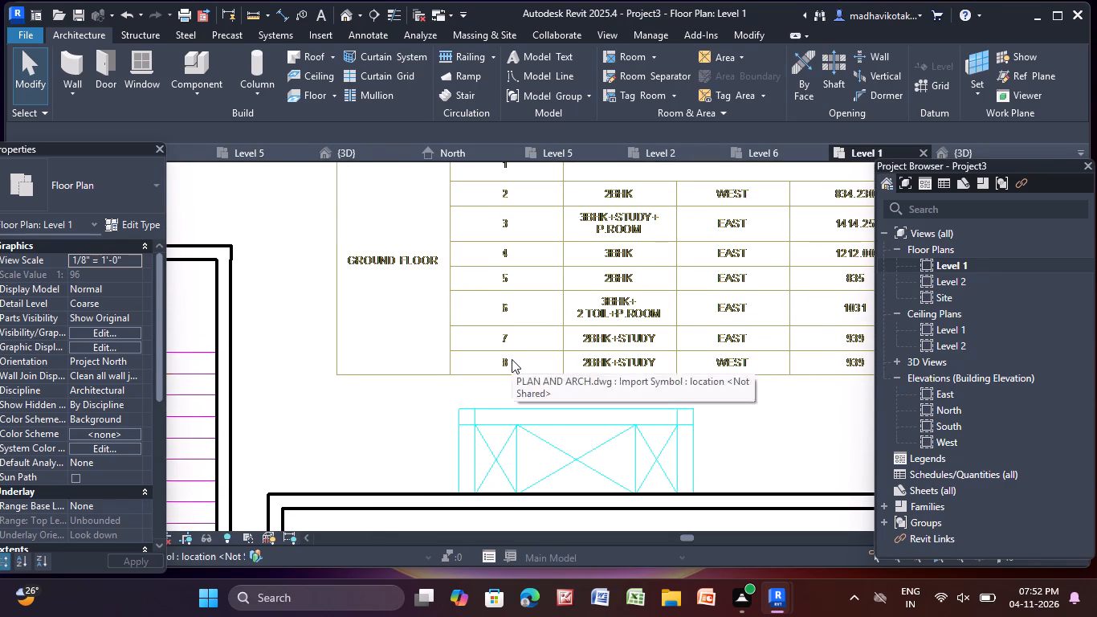
pyautogui.scroll(-3, 512, 359)
pyautogui.scroll(2, 500, 349)
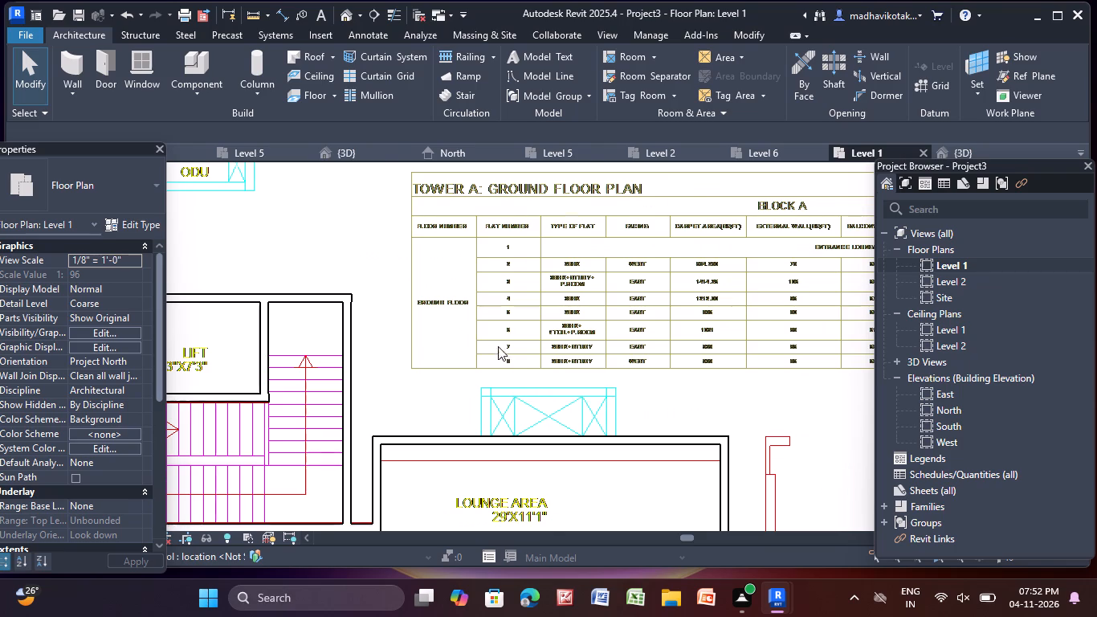
pyautogui.scroll(1, 498, 346)
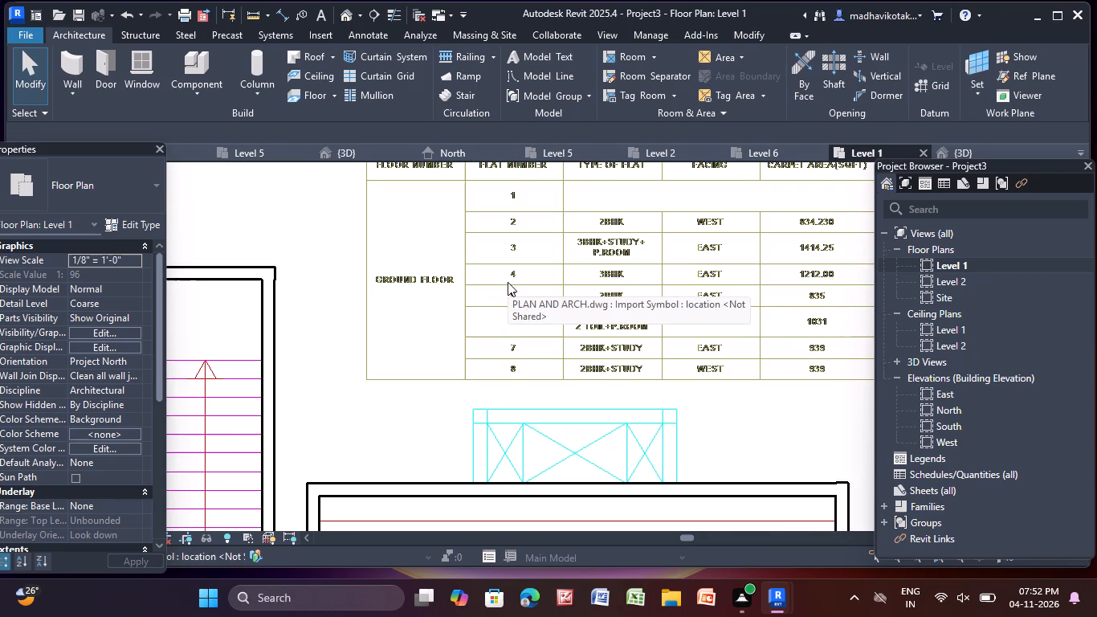
pyautogui.scroll(-1, 434, 263)
pyautogui.moveTo(434, 263); pyautogui.dragTo(426, 276, button='middle')
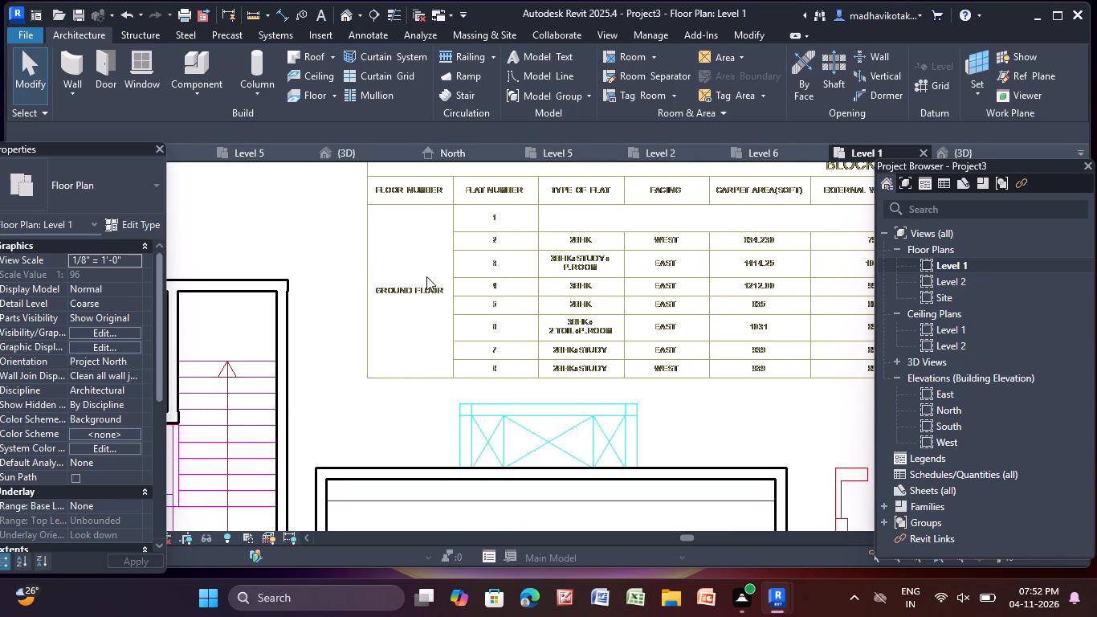
pyautogui.scroll(2, 430, 276)
pyautogui.scroll(-1, 431, 276)
pyautogui.moveTo(431, 276); pyautogui.dragTo(416, 284, button='middle')
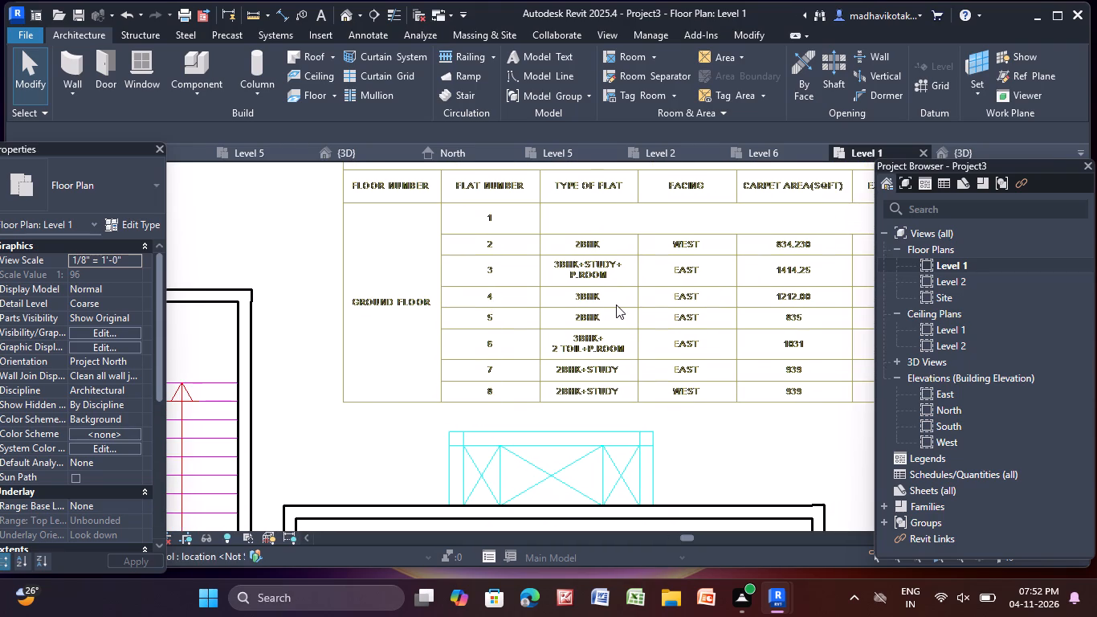
pyautogui.scroll(3, 614, 304)
pyautogui.scroll(-3, 613, 304)
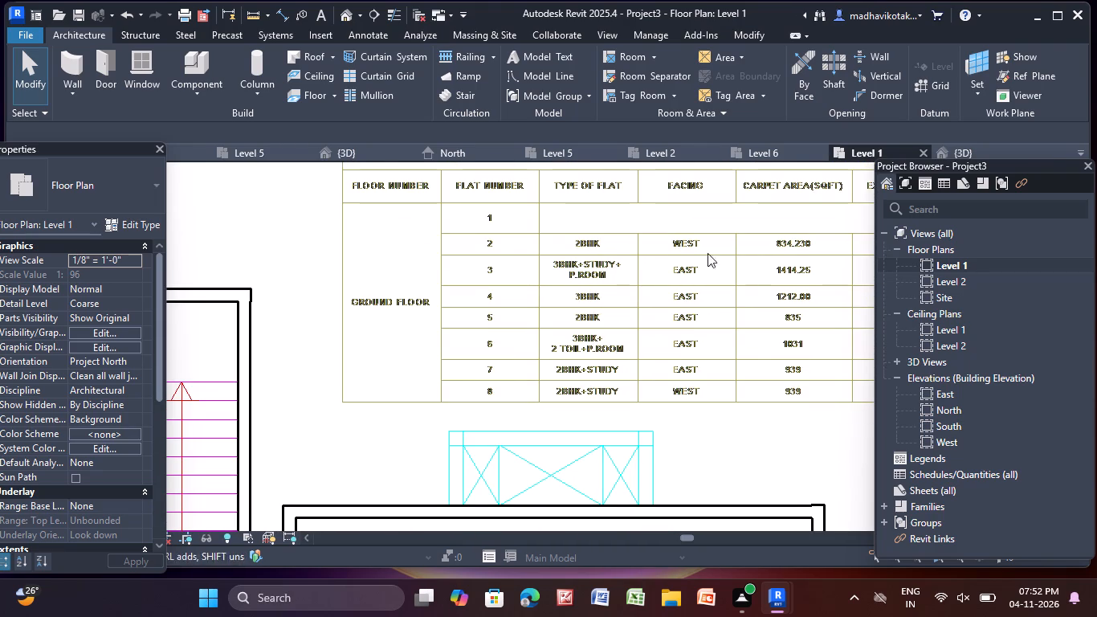
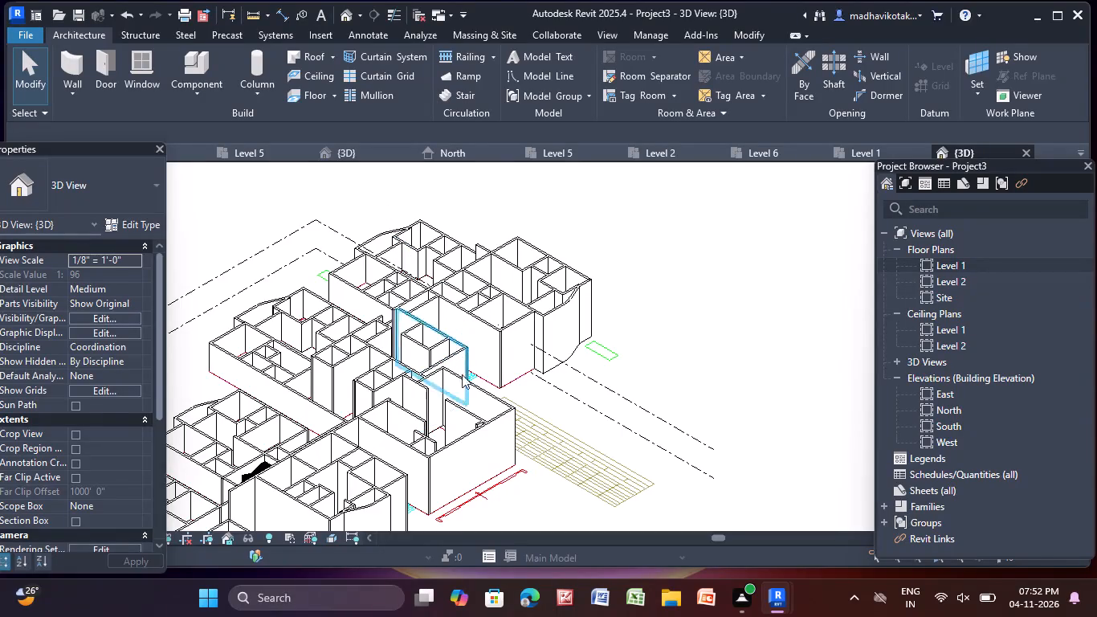
# Set the top constraint of the short, overly tall 4.5" p wall inside the front corner flat to Up to level: Level 2.
pyautogui.moveTo(455, 394); pyautogui.dragTo(489, 291, button='middle')
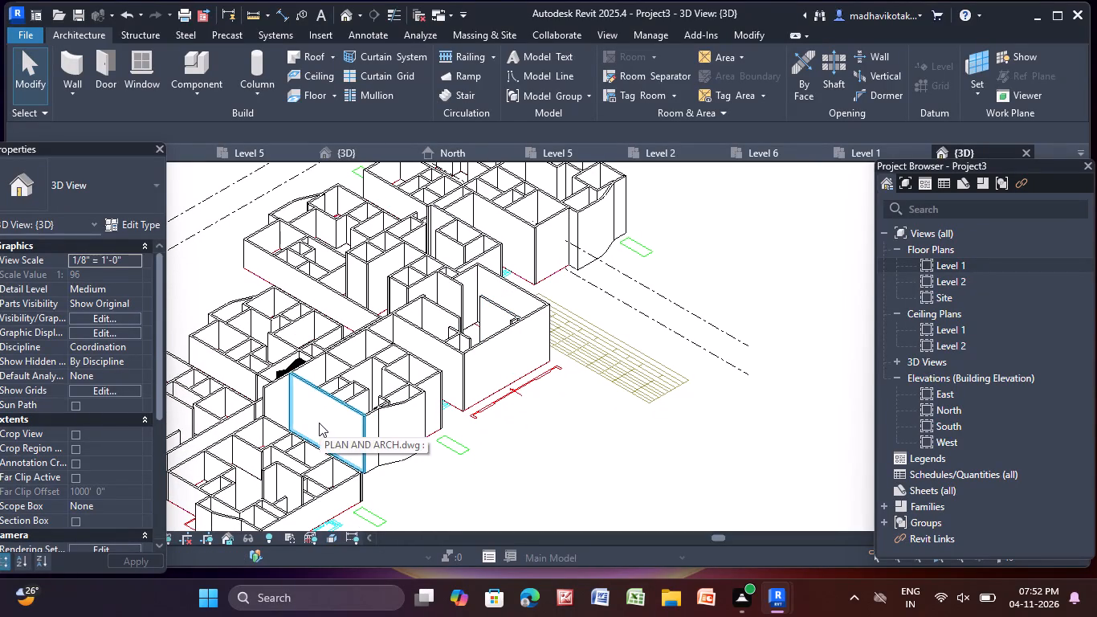
pyautogui.moveTo(319, 419); pyautogui.dragTo(414, 325, button='middle')
pyautogui.scroll(4, 323, 383)
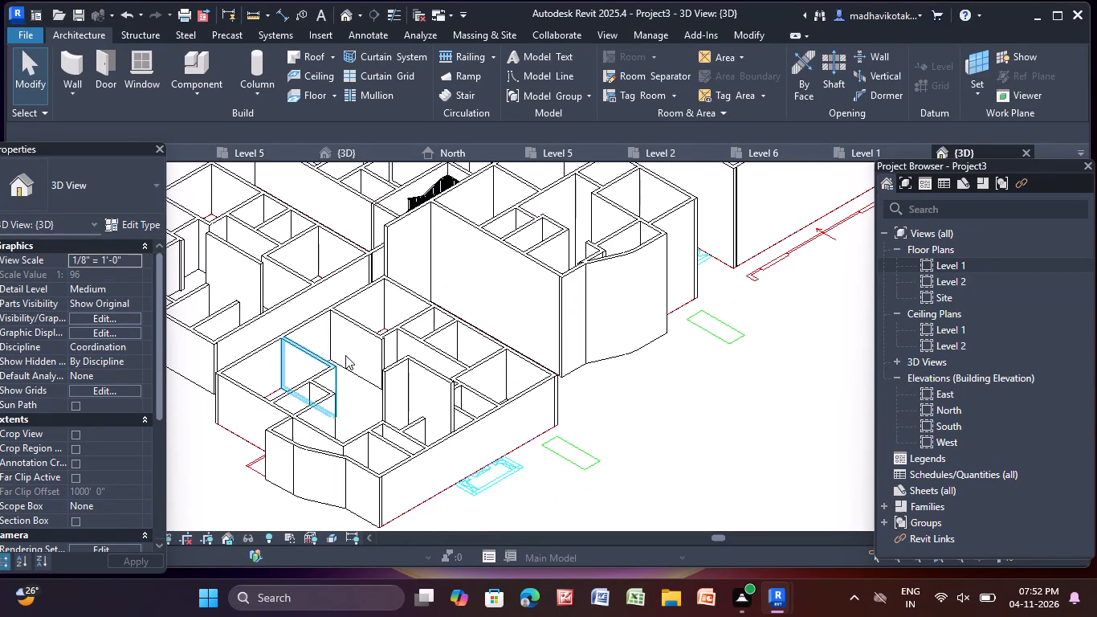
pyautogui.click(359, 350)
pyautogui.press('Escape')
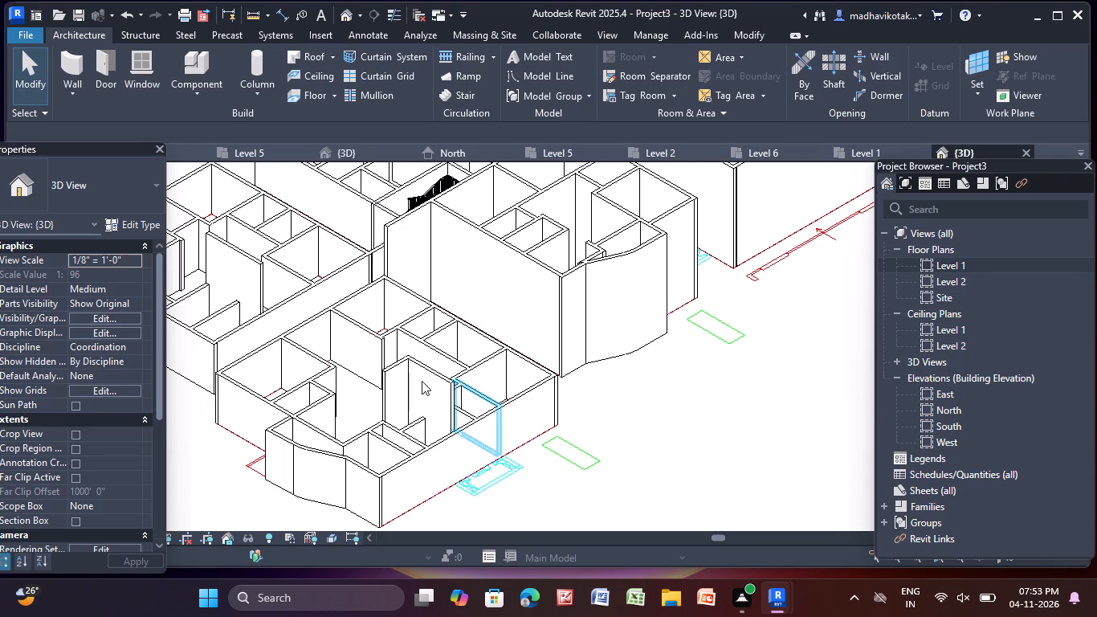
pyautogui.click(422, 383)
pyautogui.press('Escape')
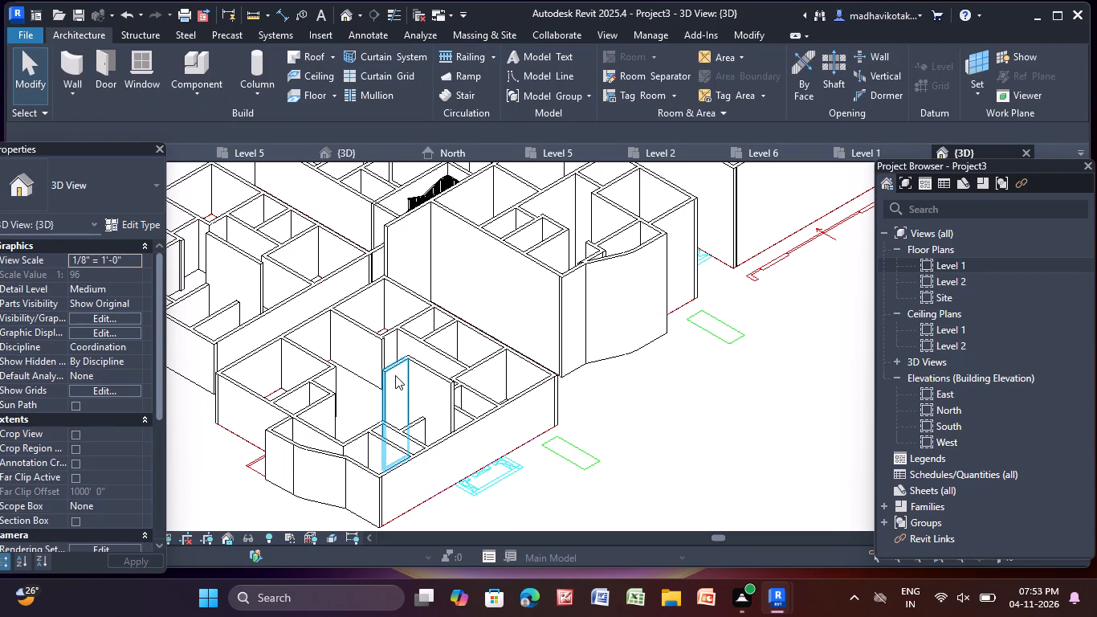
pyautogui.click(346, 339)
pyautogui.press('Escape')
pyautogui.click(403, 389)
pyautogui.press('Escape')
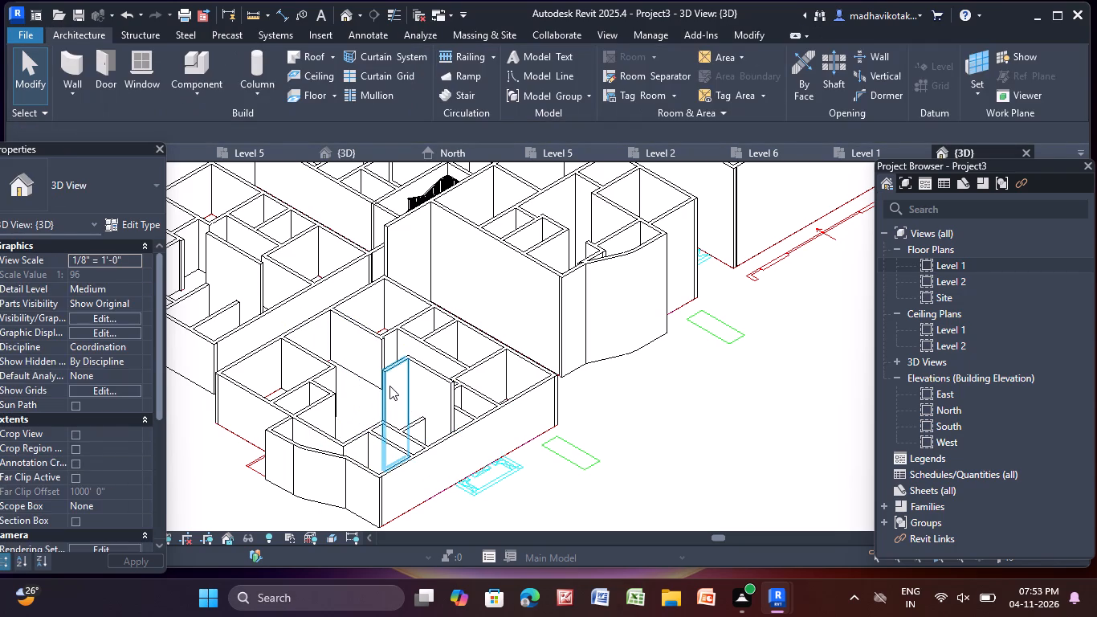
pyautogui.click(389, 385)
pyautogui.press('Escape')
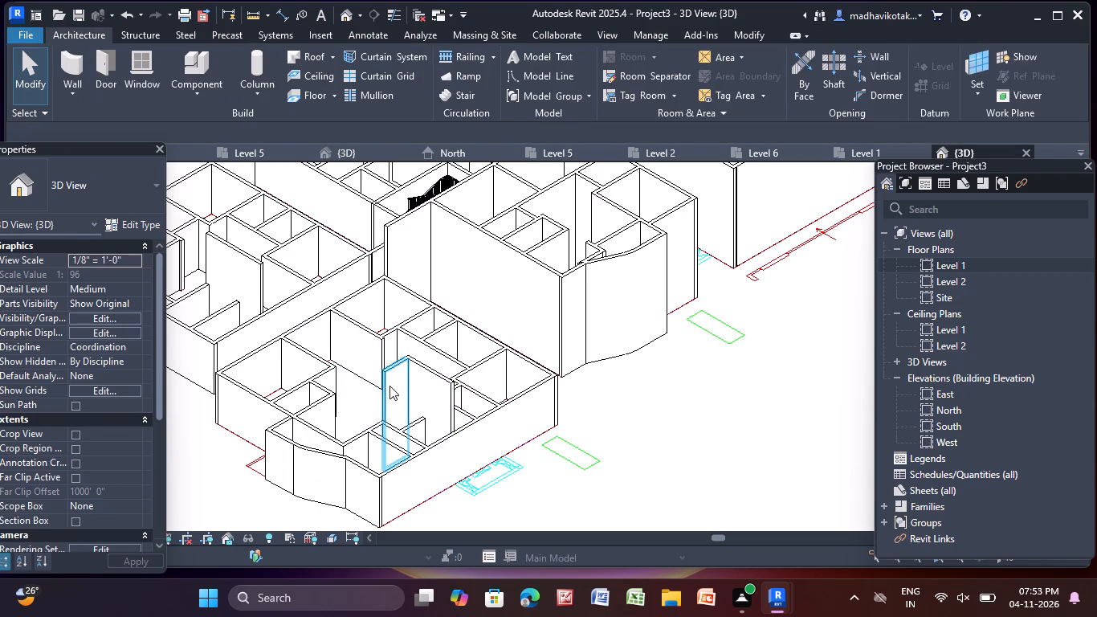
pyautogui.click(389, 386)
pyautogui.click(122, 341)
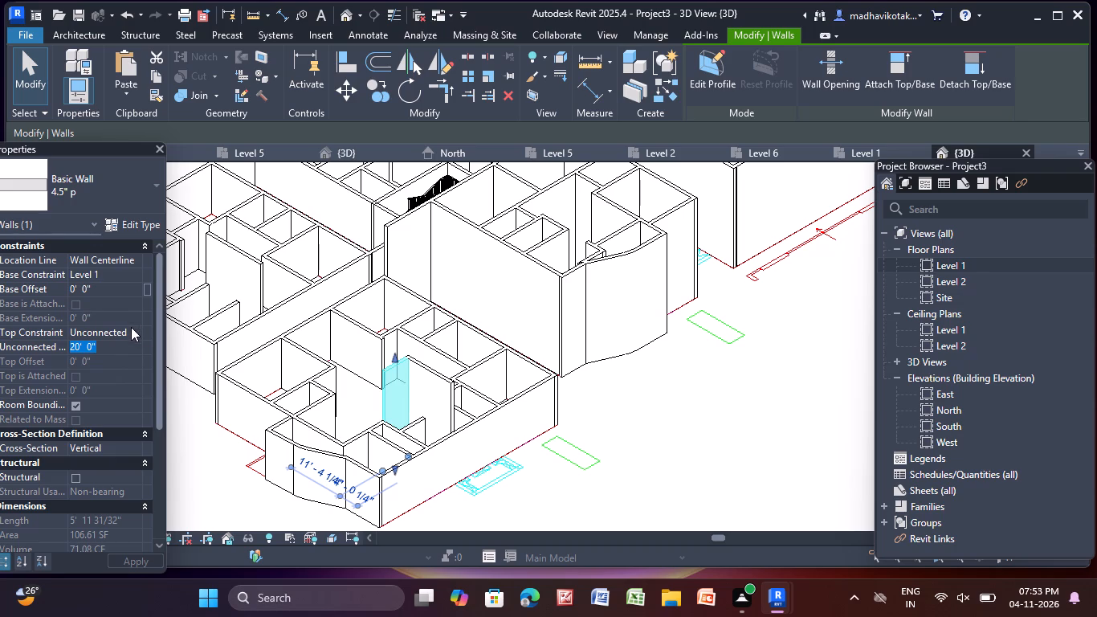
pyautogui.click(131, 328)
pyautogui.click(137, 364)
pyautogui.press('Escape')
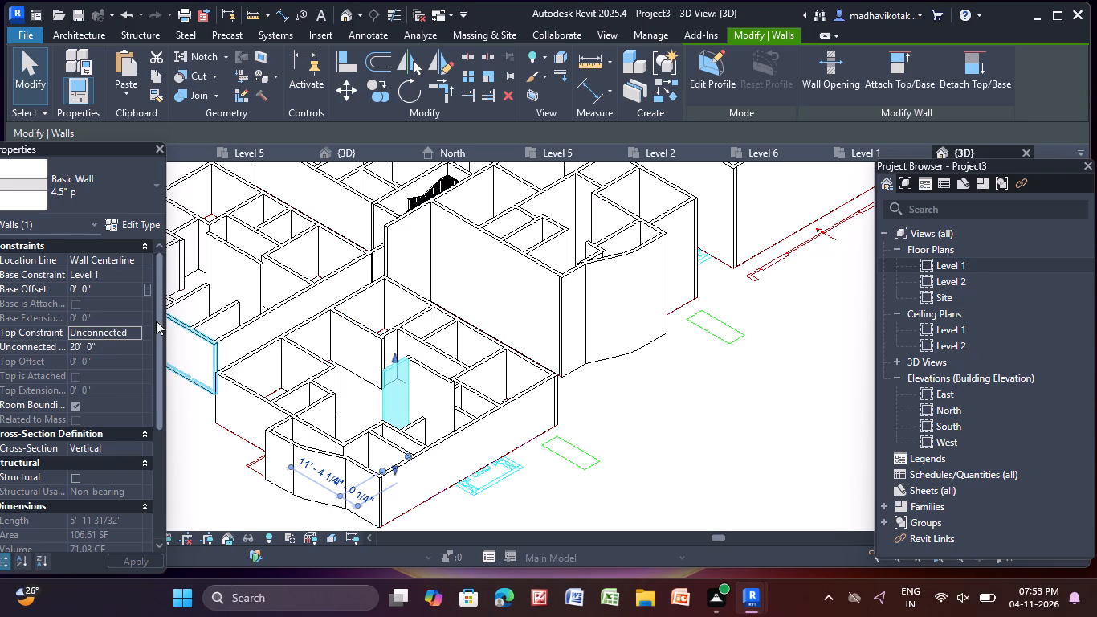
pyautogui.click(128, 329)
pyautogui.click(133, 334)
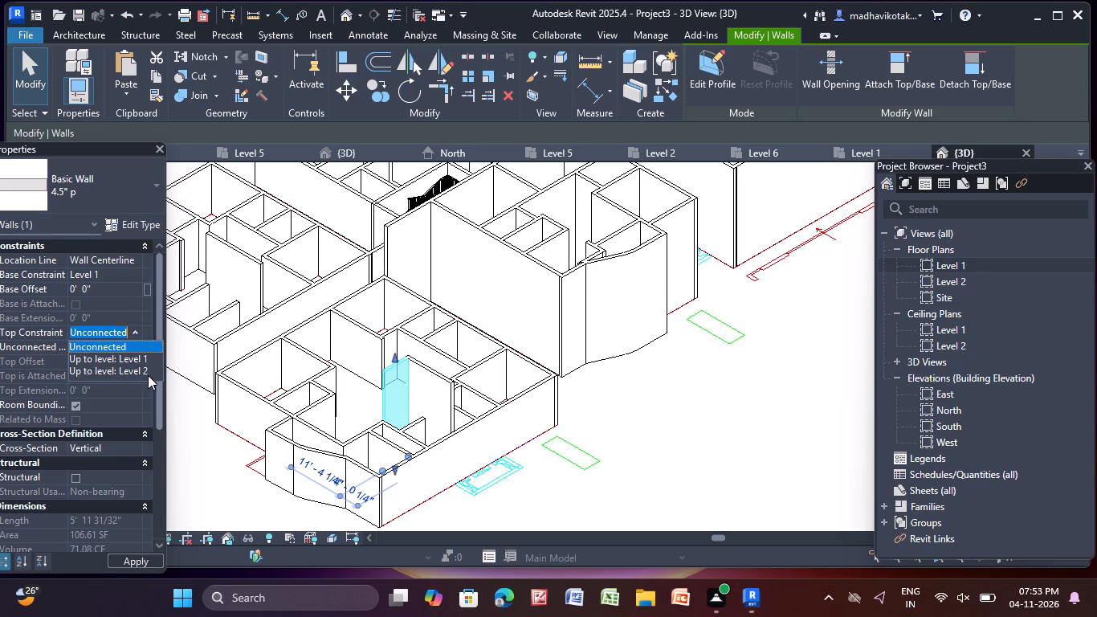
pyautogui.click(149, 371)
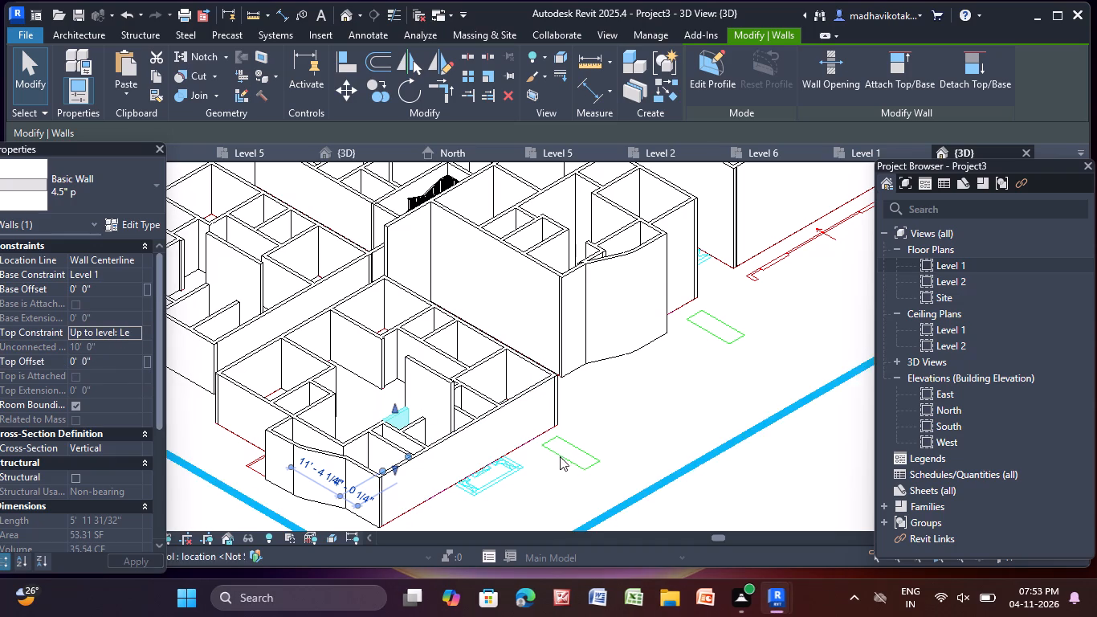
pyautogui.click(606, 459)
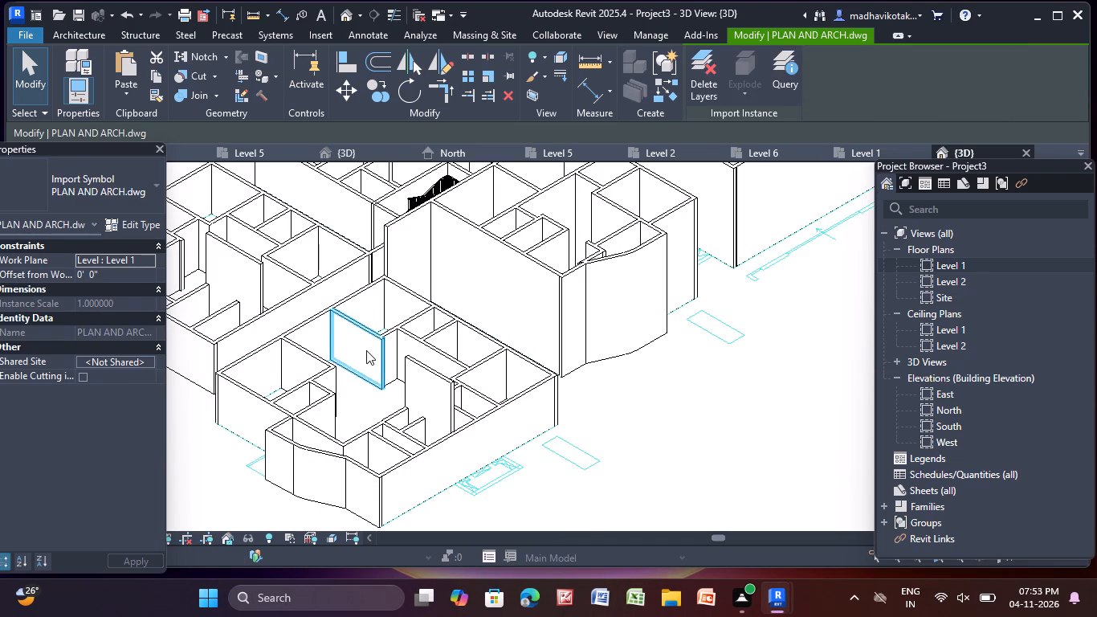
pyautogui.click(366, 349)
pyautogui.press('Escape')
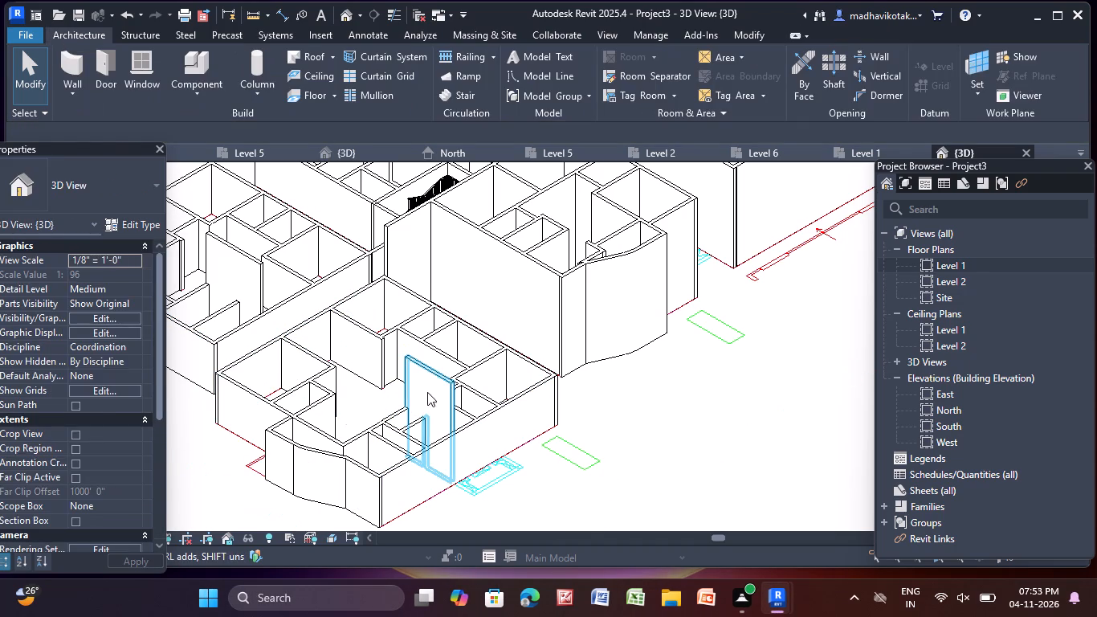
# Set the top constraint of the longer 4.5" p wall meeting that short wall at its corner to Up to level: Level 2.
pyautogui.click(428, 391)
pyautogui.click(136, 337)
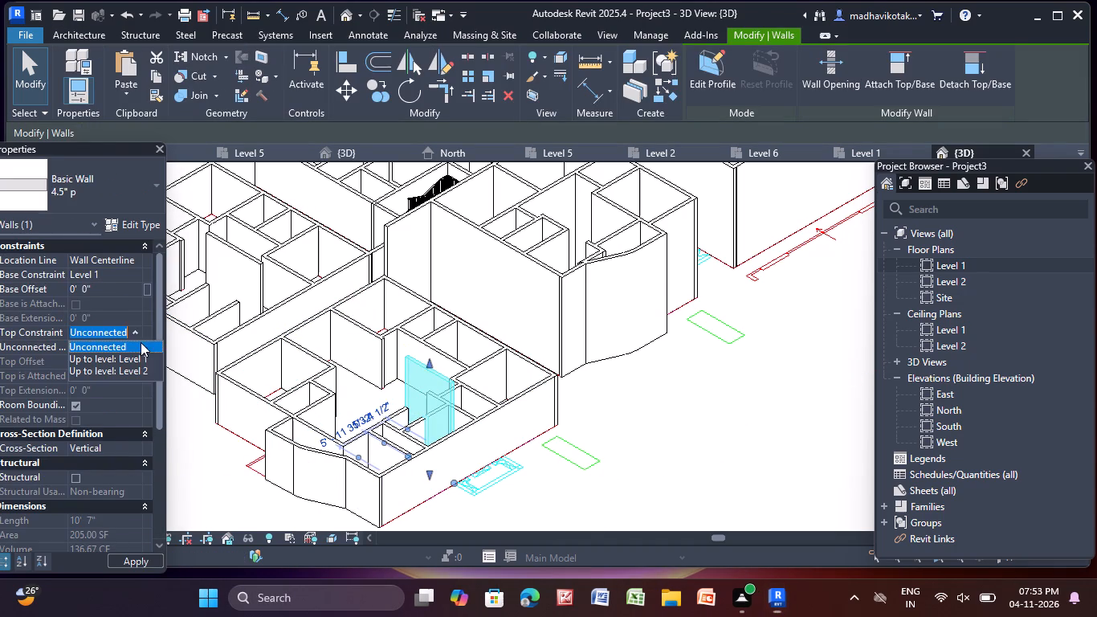
pyautogui.click(134, 367)
pyautogui.press('Escape')
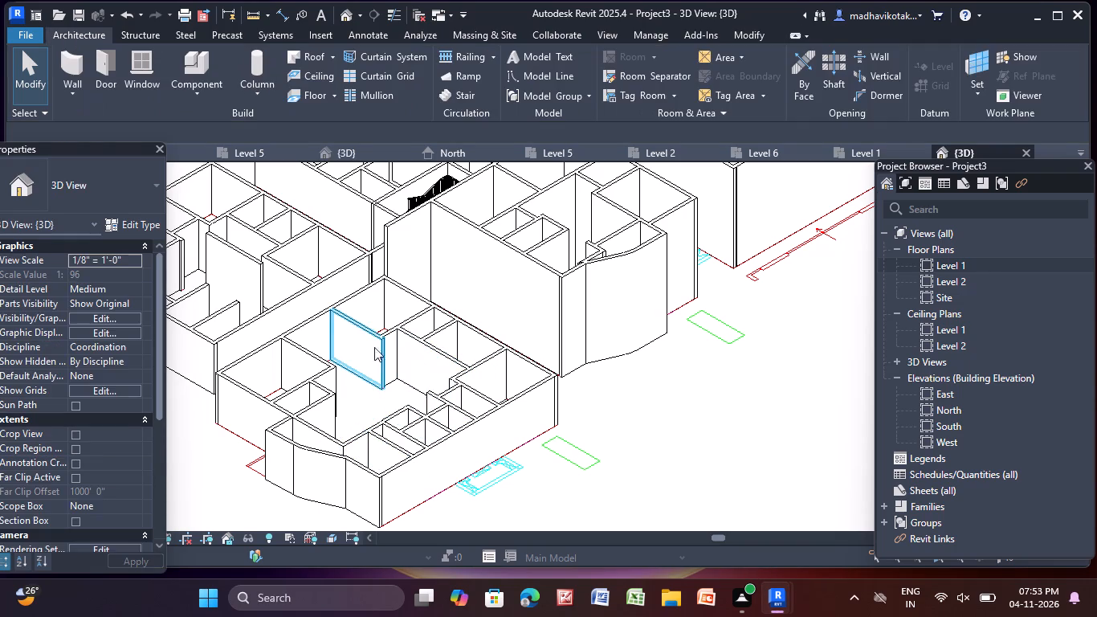
pyautogui.click(351, 341)
pyautogui.press('Escape')
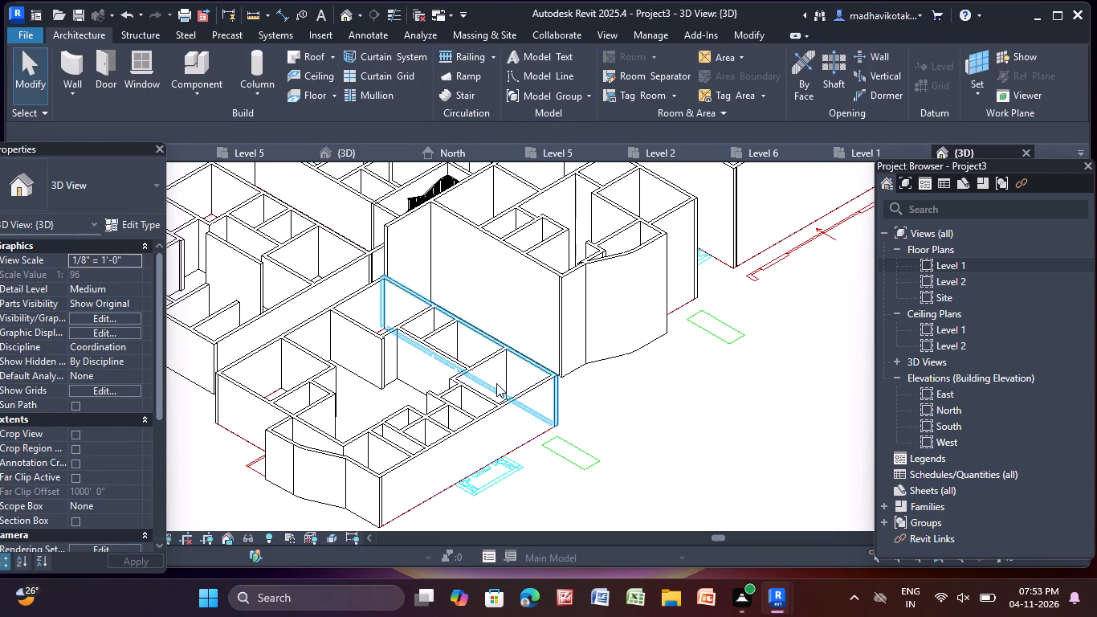
# Set the top constraint of the overly tall 9" interior wall in the adjacent flat to Up to level: Level 2.
pyautogui.scroll(-1, 395, 319)
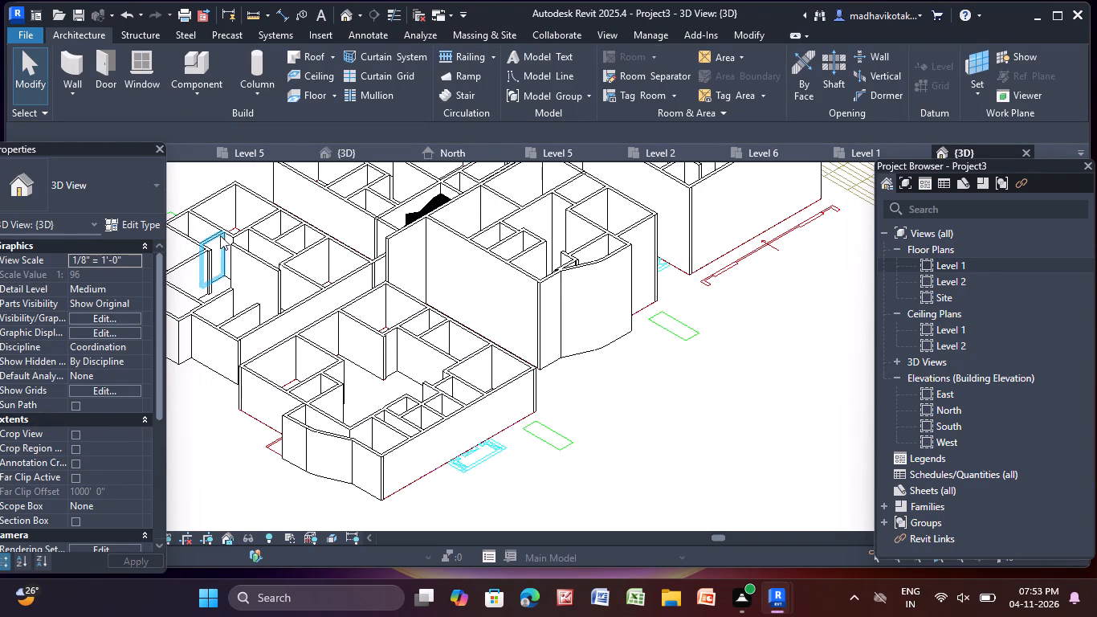
pyautogui.click(246, 254)
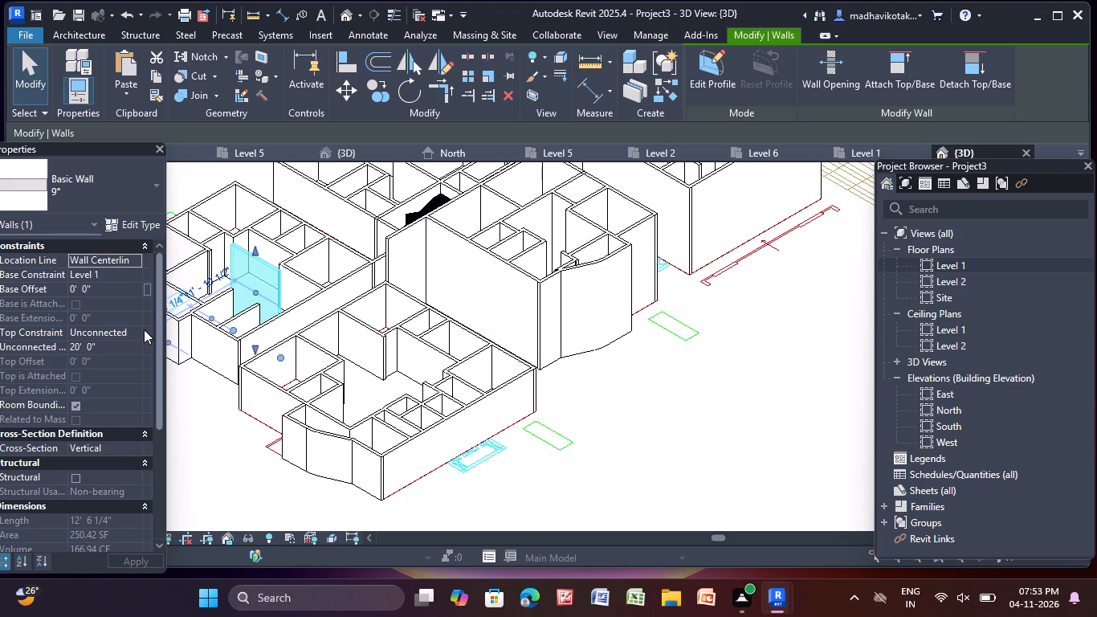
pyautogui.click(135, 330)
pyautogui.click(136, 374)
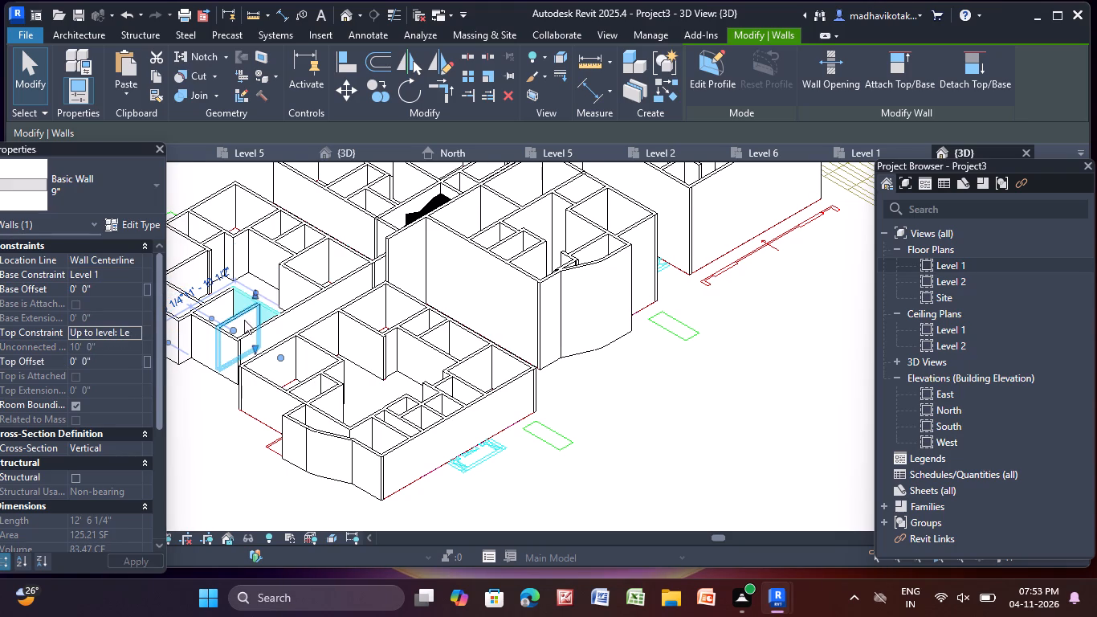
# Check the top constraints of the partition walls in that flat and examine the wall heights in the neighbouring flats.
pyautogui.moveTo(244, 320); pyautogui.dragTo(404, 377, button='middle')
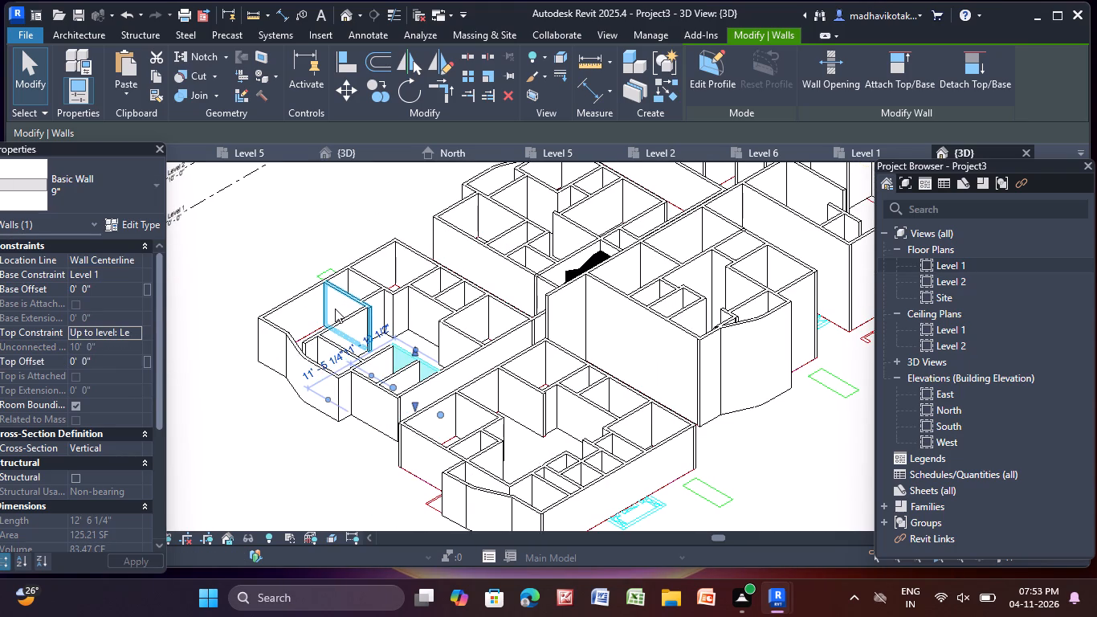
pyautogui.click(335, 308)
pyautogui.click(460, 339)
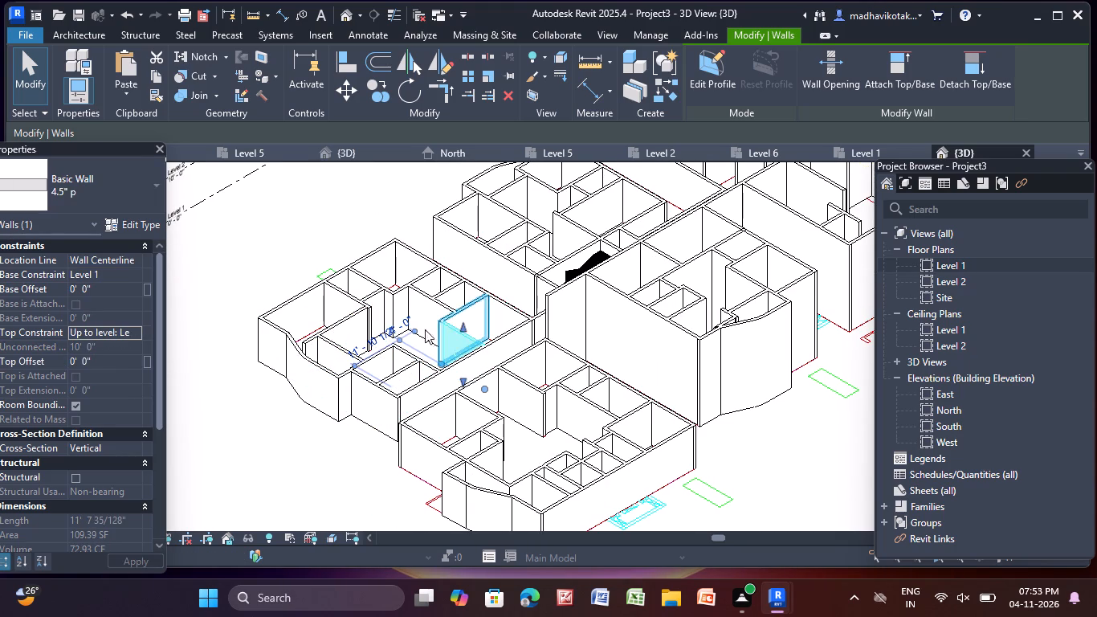
pyautogui.click(357, 319)
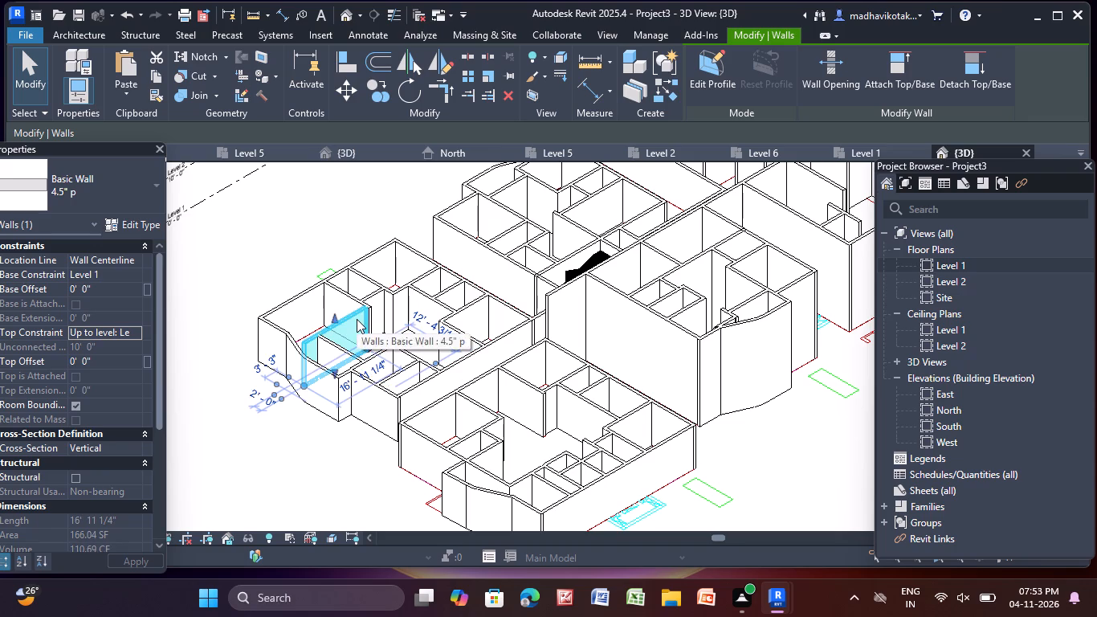
pyautogui.press('Escape')
pyautogui.scroll(-3, 388, 392)
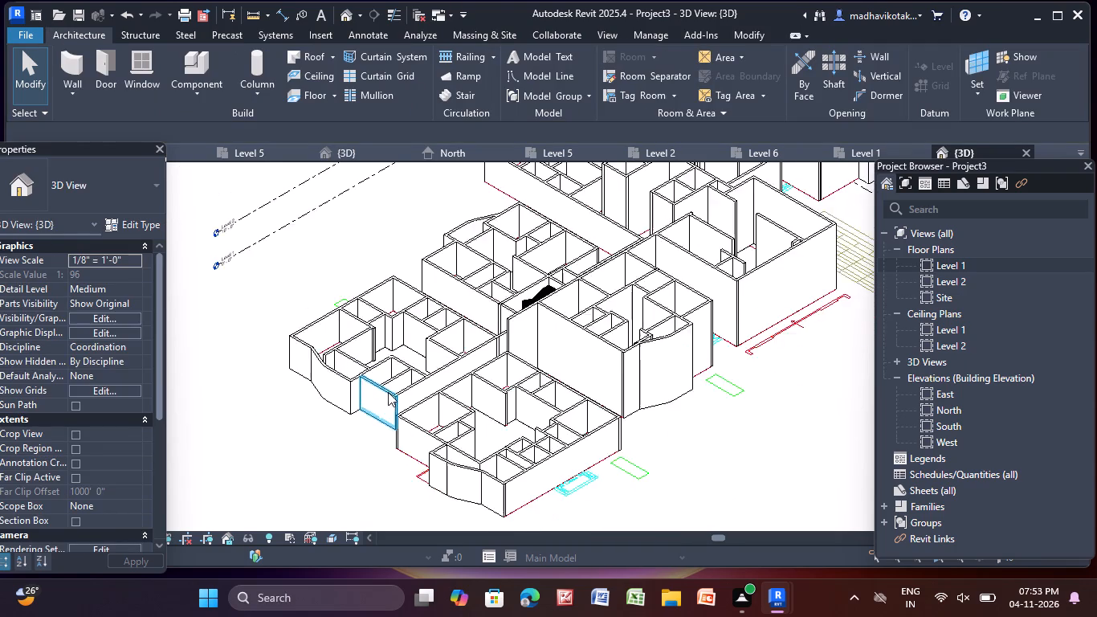
pyautogui.moveTo(384, 388); pyautogui.dragTo(304, 321, button='middle')
pyautogui.scroll(4, 428, 354)
pyautogui.moveTo(459, 337); pyautogui.dragTo(413, 433, button='middle')
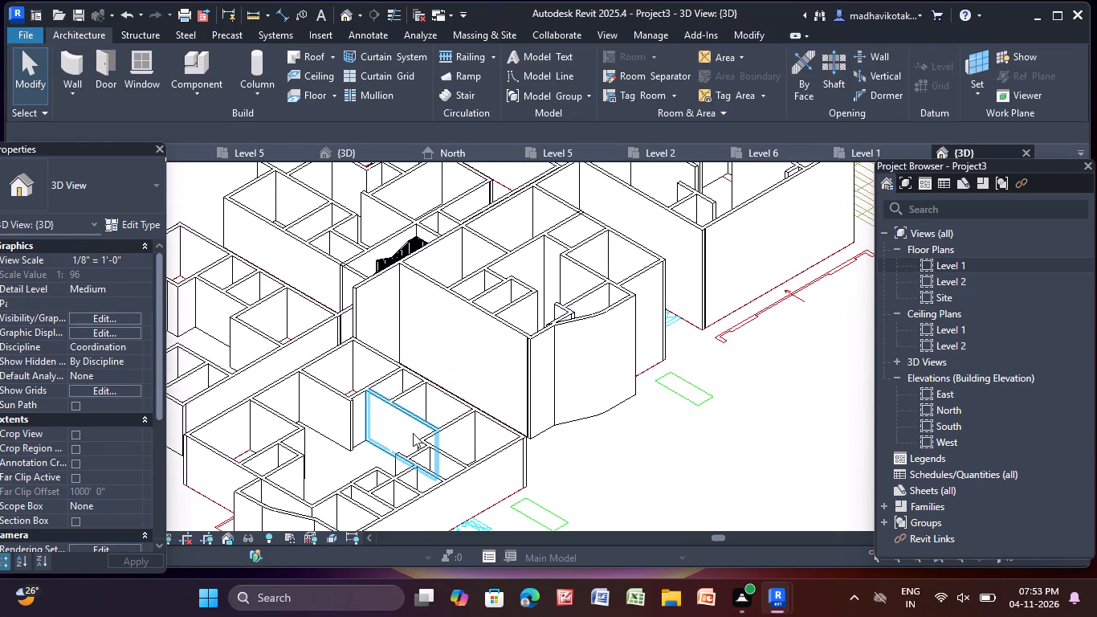
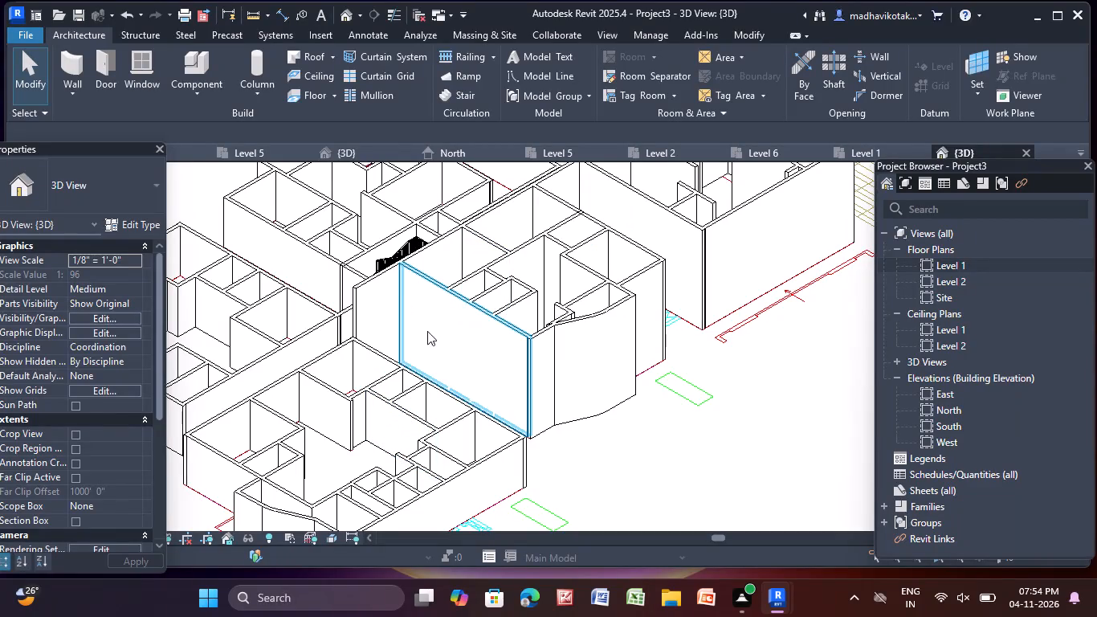
# Set the top constraint of the overly tall 9" w side wall between the two front flats to Up to level: Level 2.
pyautogui.click(452, 337)
pyautogui.click(140, 329)
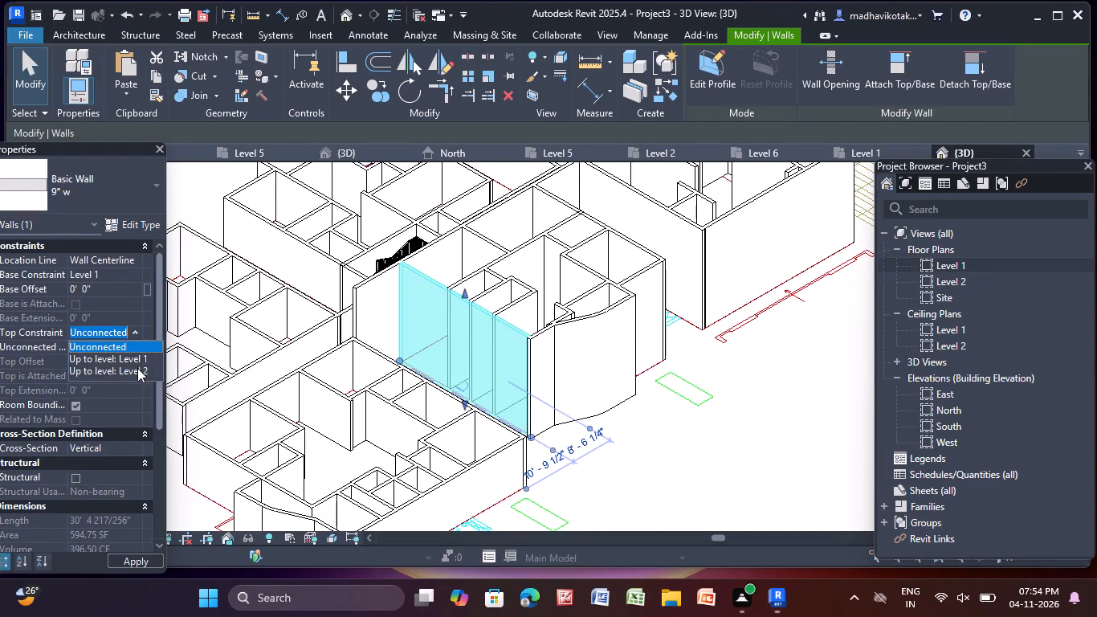
pyautogui.click(138, 368)
# Set the top constraint of the long 4.5" p wall running past the staircase to Up to level: Level 2.
pyautogui.click(399, 291)
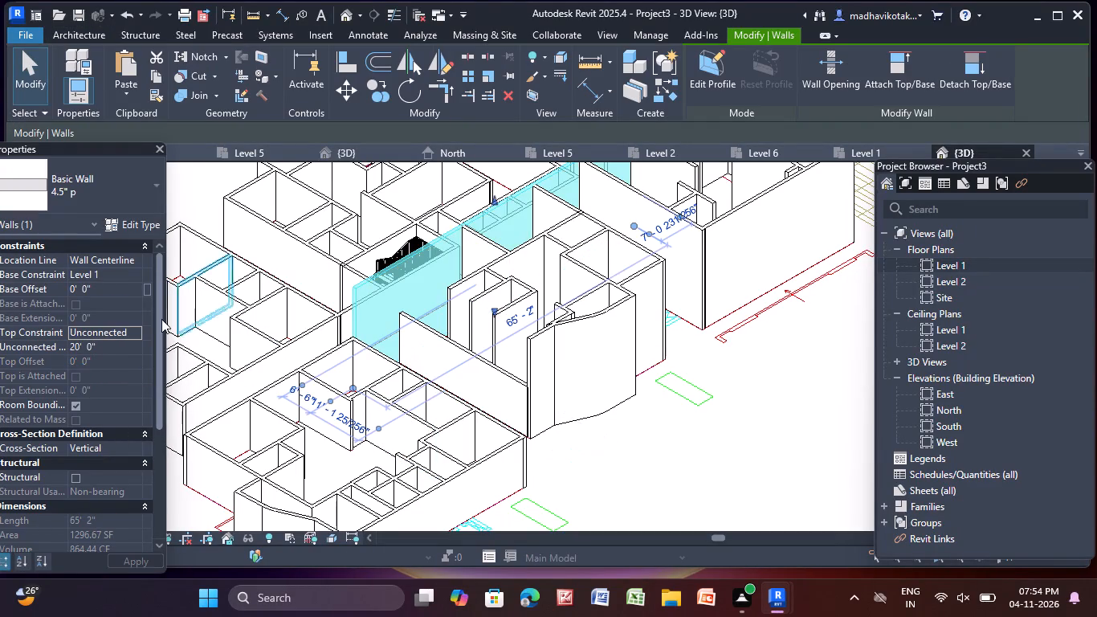
pyautogui.click(137, 329)
pyautogui.click(131, 371)
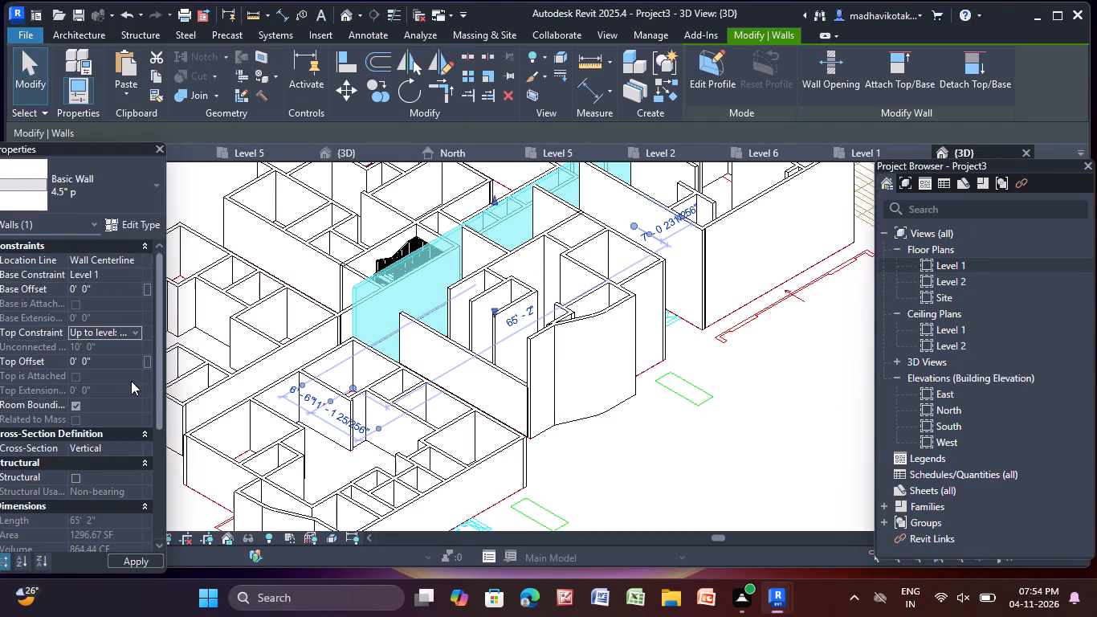
pyautogui.click(483, 395)
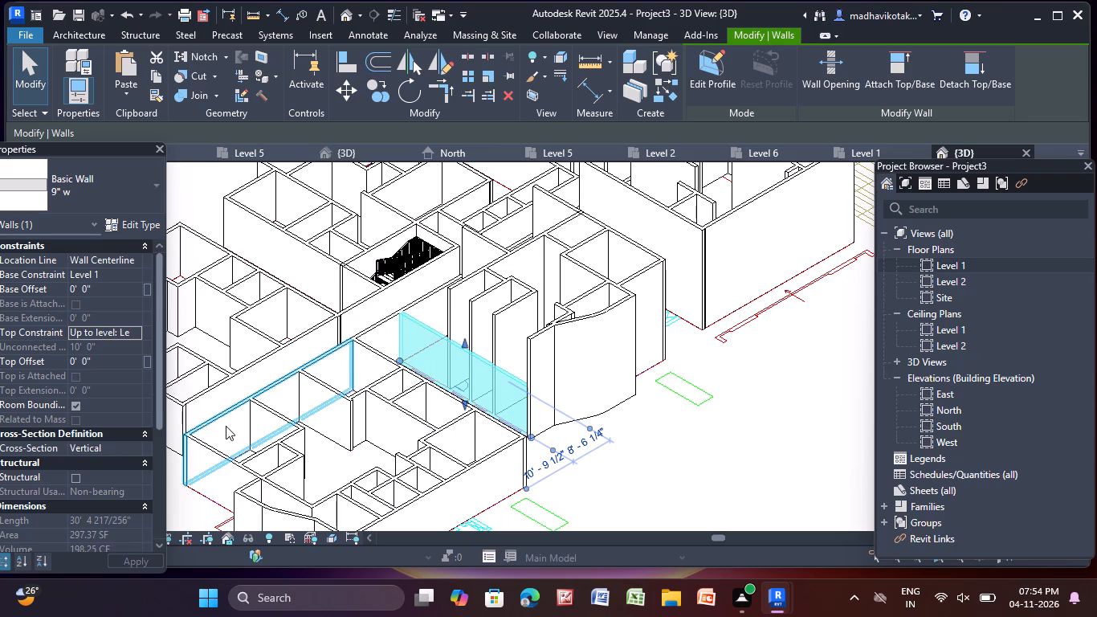
# Set the top constraint of the short 9" w wall at the outer front end of that side wall to Up to level: Level 2.
pyautogui.click(548, 355)
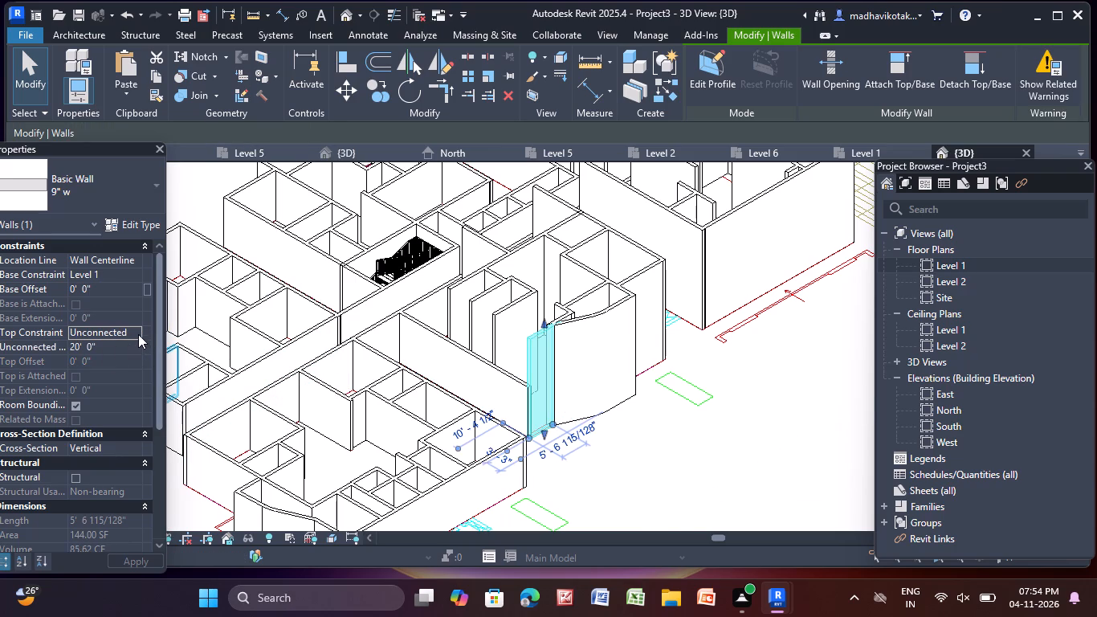
pyautogui.click(135, 333)
pyautogui.click(142, 371)
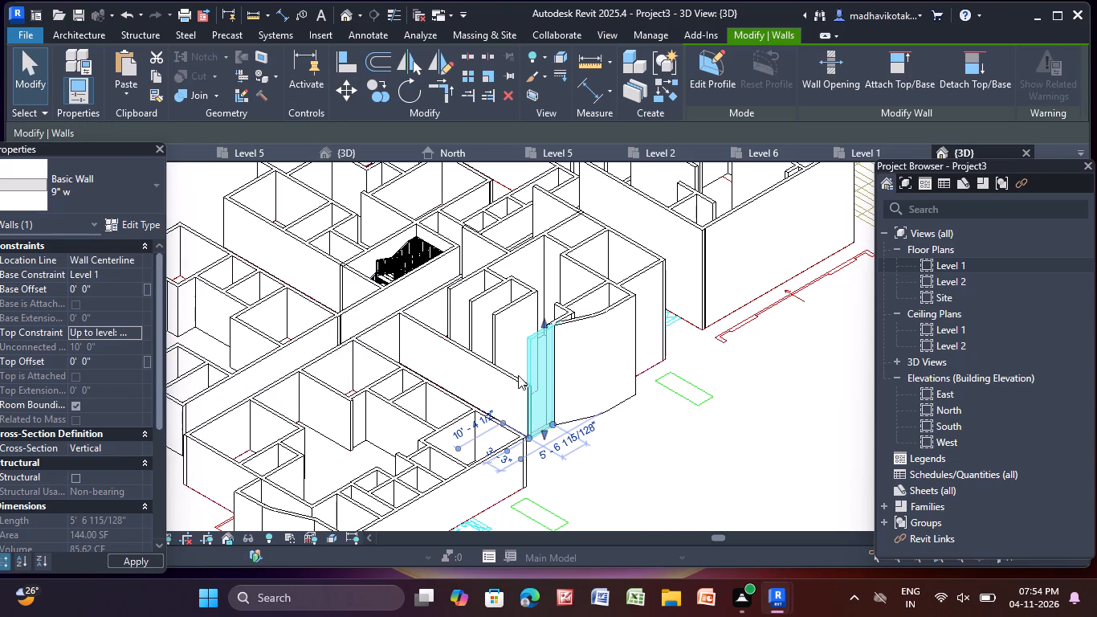
# Set the top constraints of the two parallel 4.5" p partitions behind the side wall to Up to level: Level 2.
pyautogui.click(513, 323)
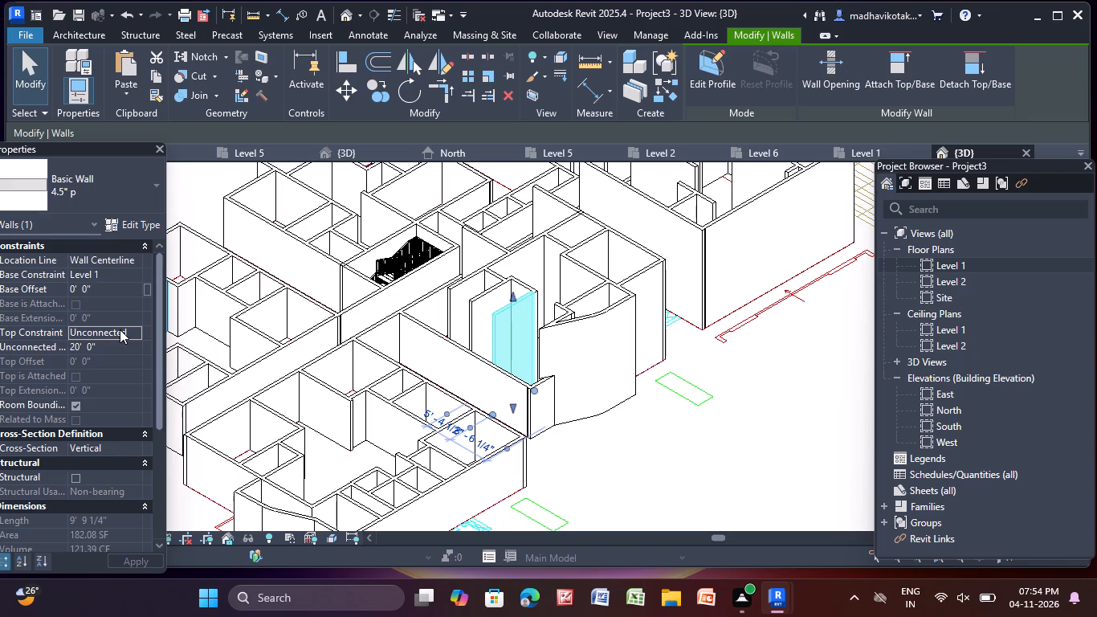
pyautogui.click(134, 331)
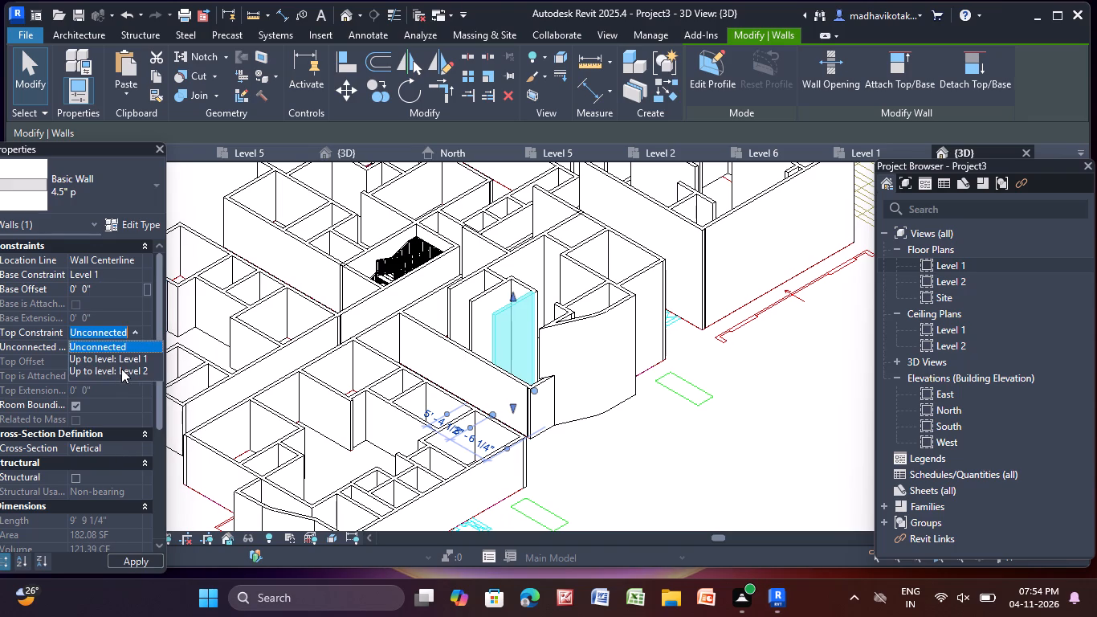
pyautogui.click(121, 369)
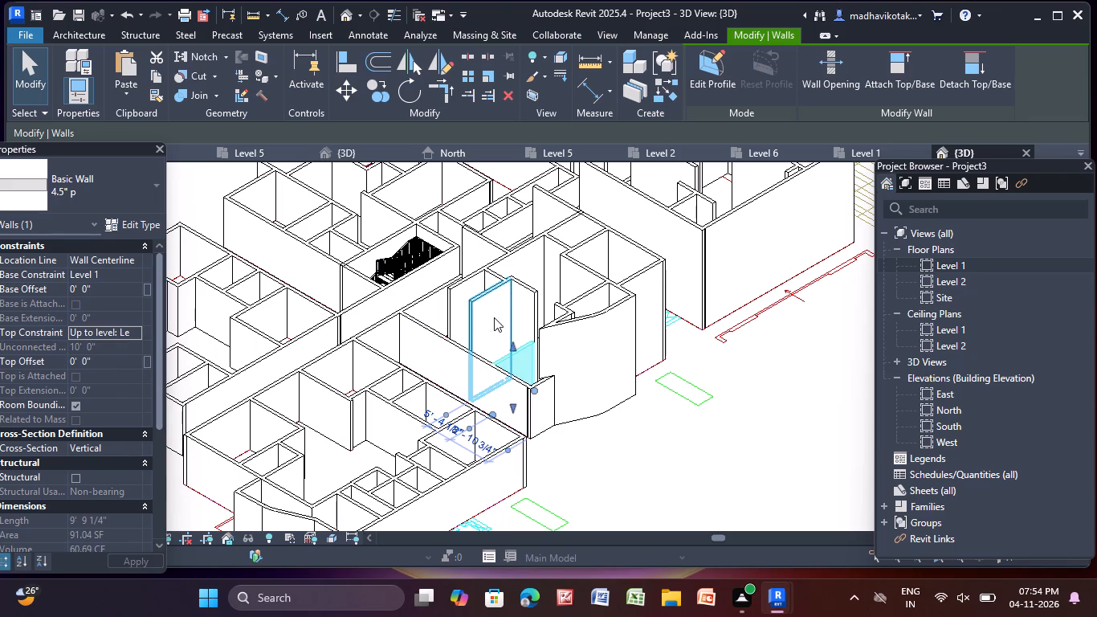
pyautogui.click(491, 317)
pyautogui.click(138, 333)
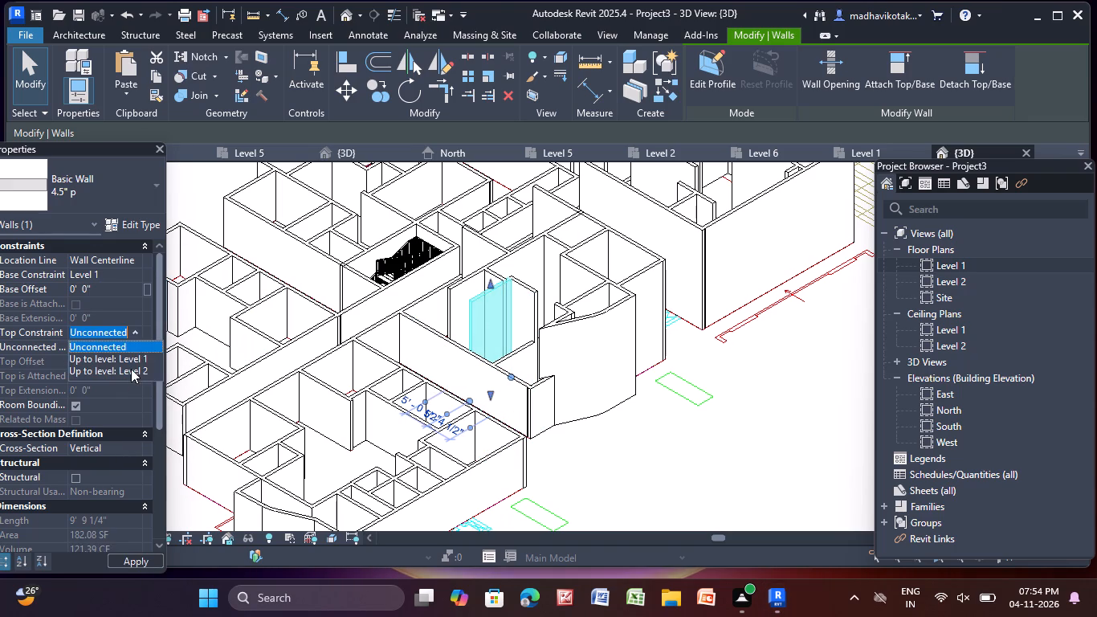
pyautogui.click(131, 371)
# Set the top constraints of the two short 4.5" p cross walls at the ends of those partitions to Up to level: Level 2.
pyautogui.click(529, 324)
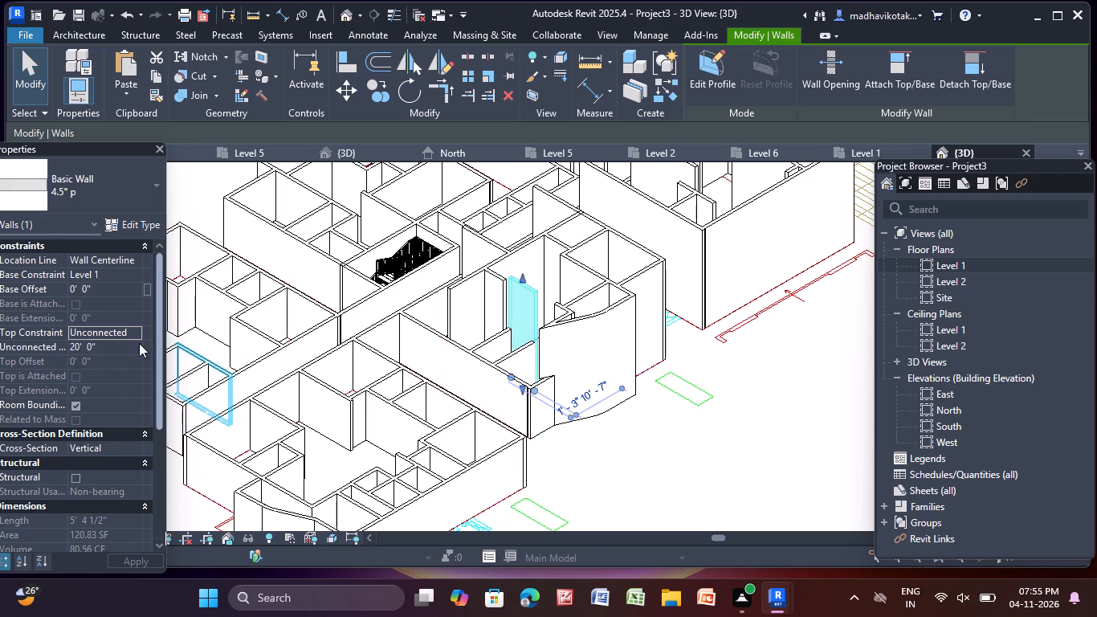
pyautogui.click(135, 333)
pyautogui.click(134, 370)
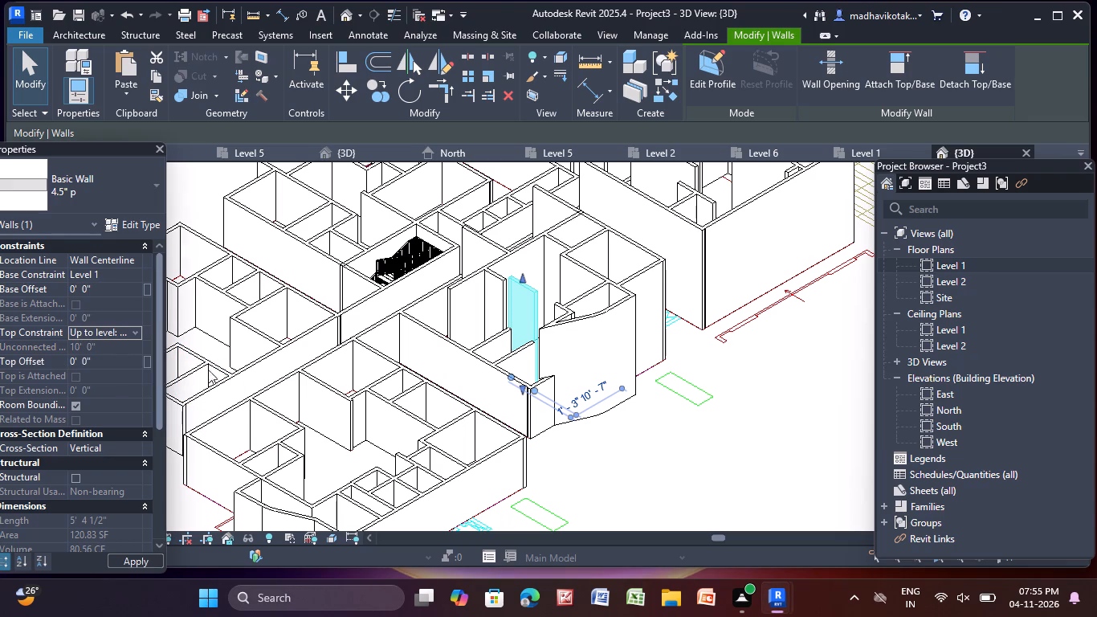
pyautogui.click(499, 304)
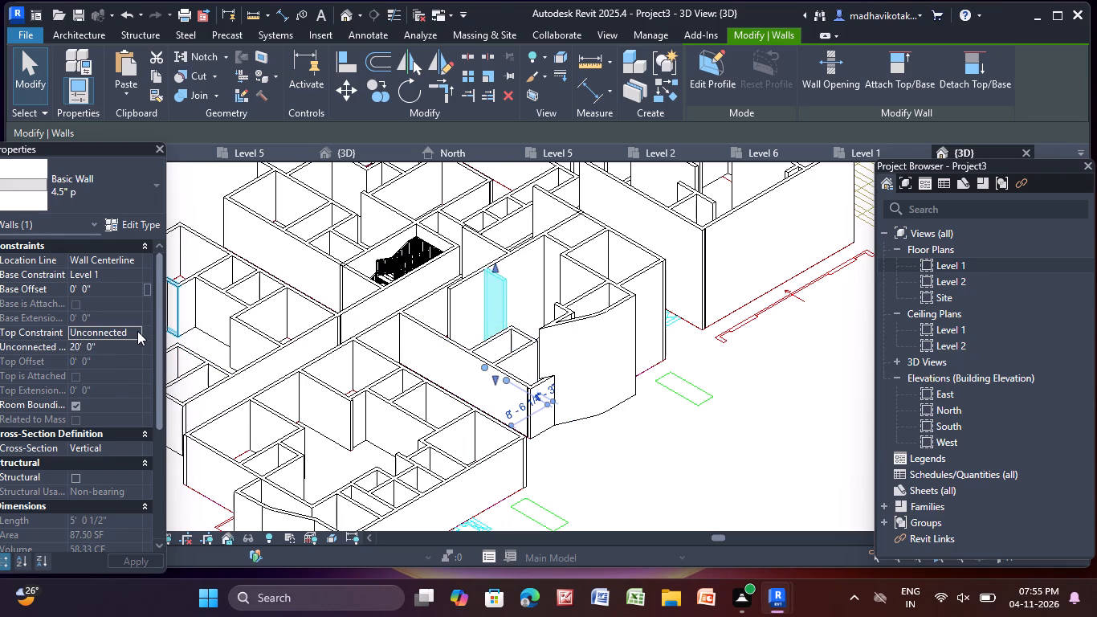
pyautogui.click(137, 331)
pyautogui.click(137, 369)
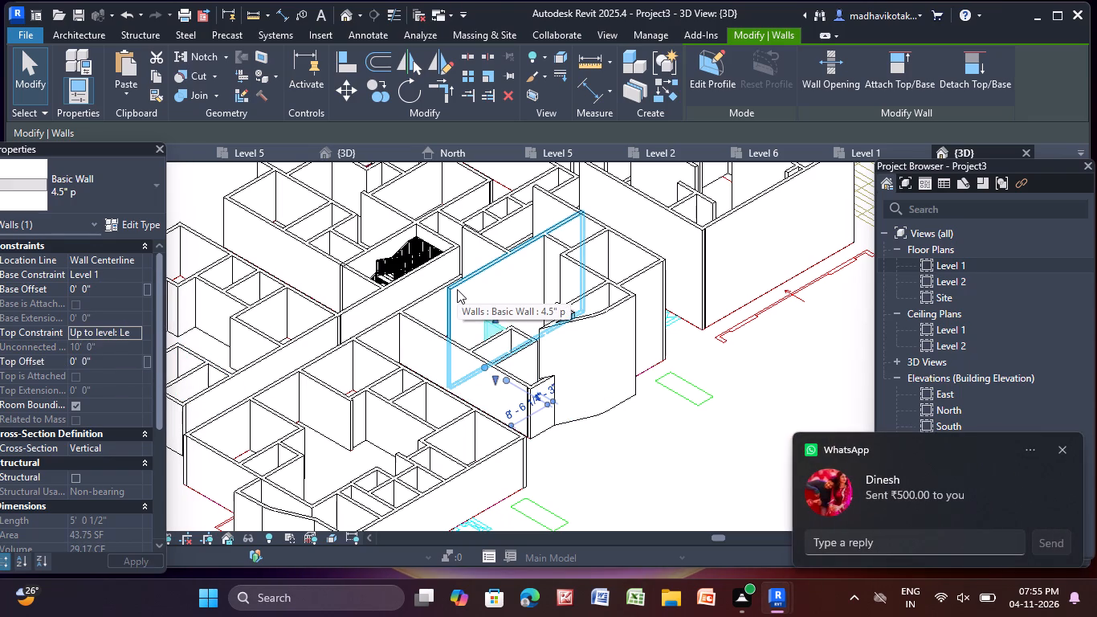
# Set the top constraint of the long 4.5" p wall behind the small partitioned rooms to Up to level: Level 2.
pyautogui.click(457, 289)
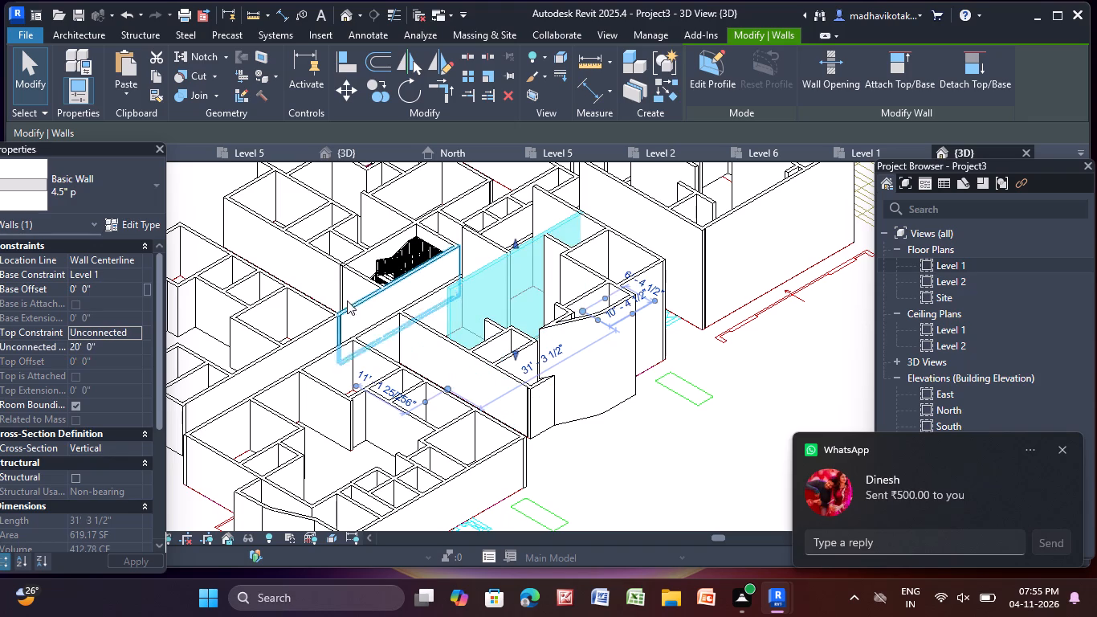
pyautogui.click(133, 332)
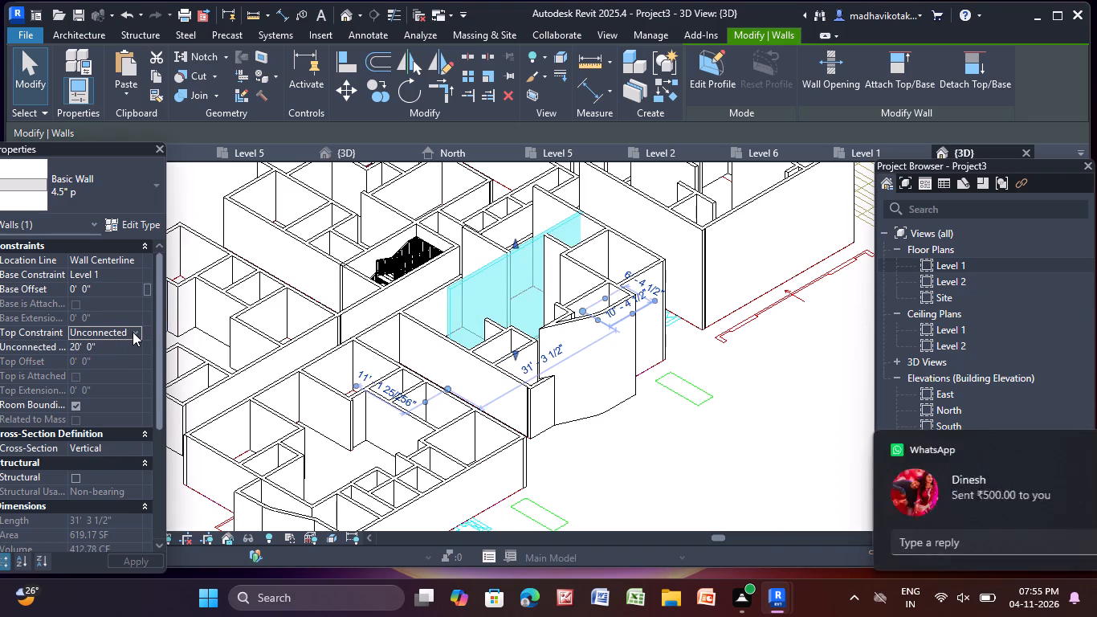
pyautogui.click(129, 372)
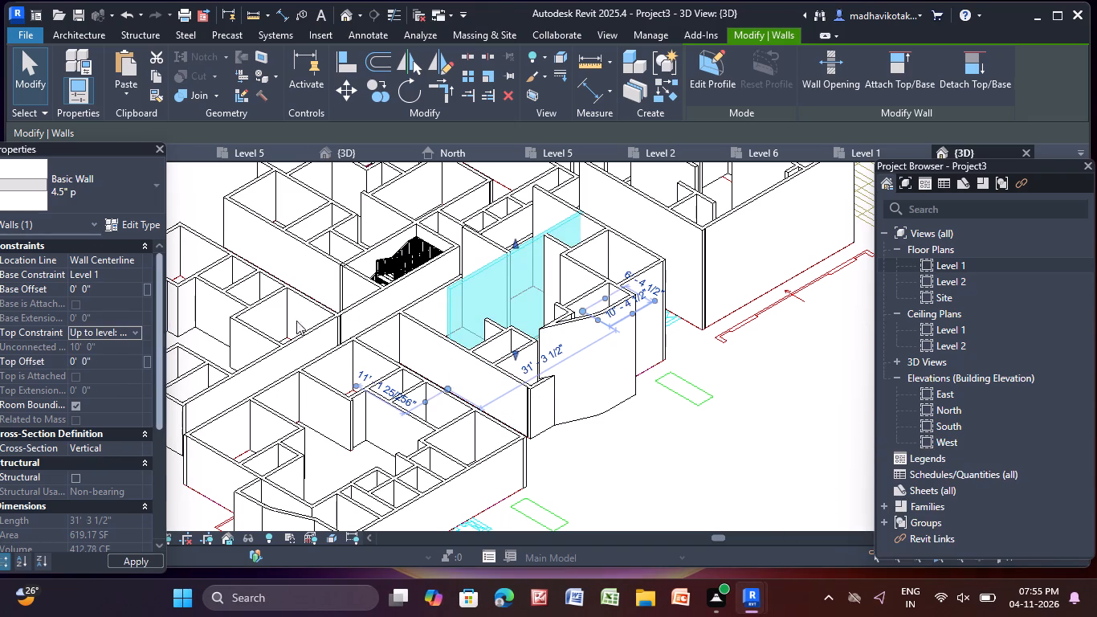
pyautogui.click(656, 437)
# Set the top constraint of the 9" w front bay segment next to the short corner wall to Up to level: Level 2.
pyautogui.click(569, 349)
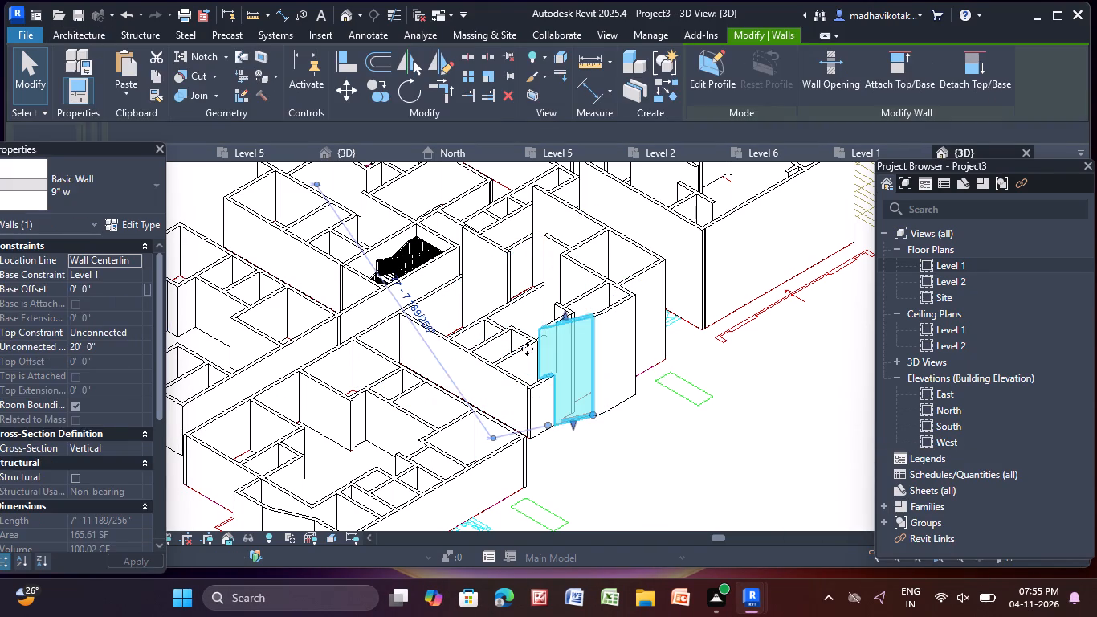
pyautogui.click(138, 335)
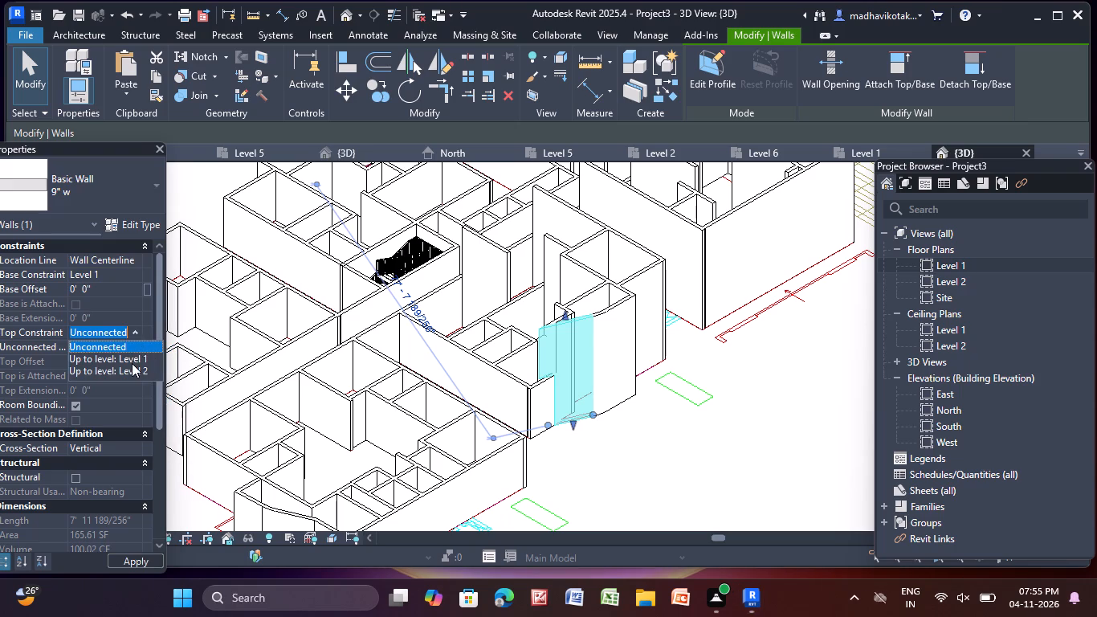
pyautogui.click(132, 364)
pyautogui.click(138, 335)
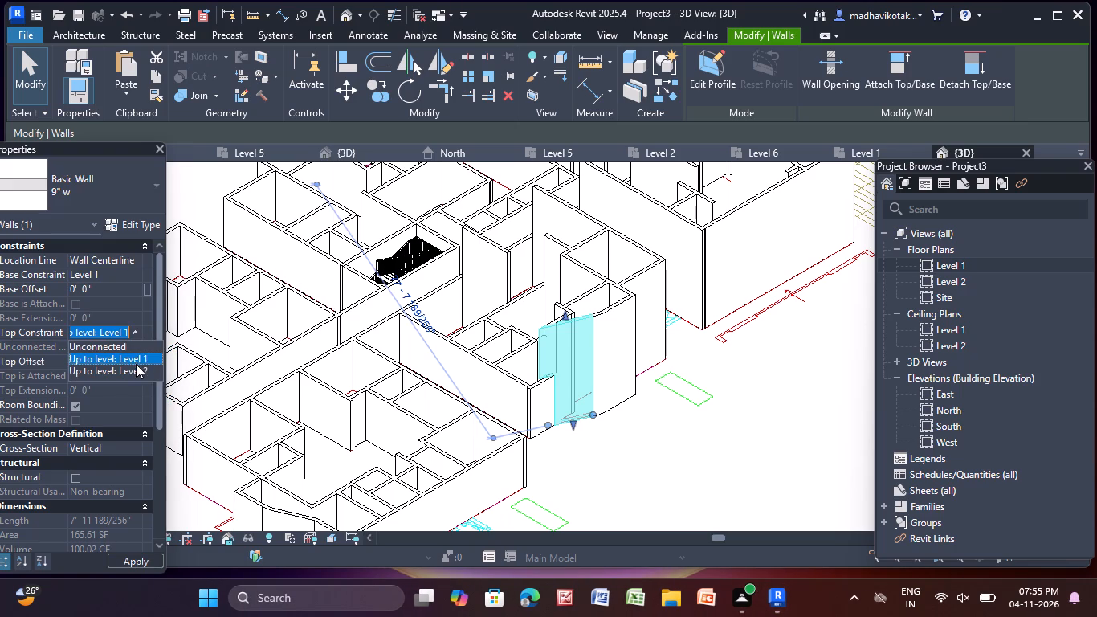
pyautogui.click(134, 371)
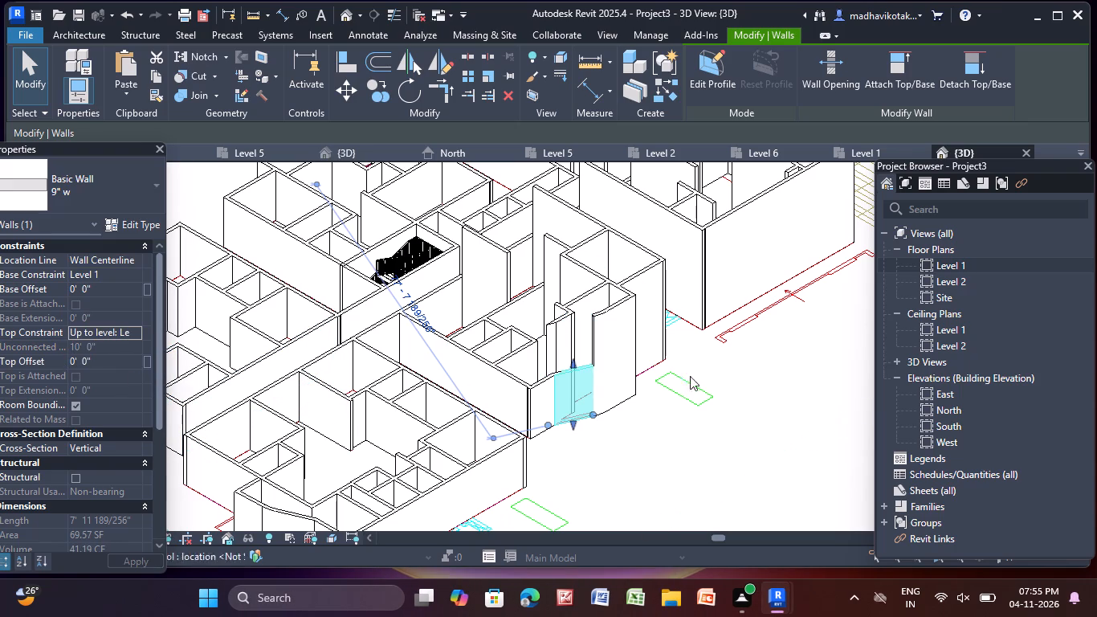
pyautogui.click(642, 419)
# Set the top constraint of the 9" w segment at the far end of the front bay to Up to level: Level 2.
pyautogui.scroll(3, 602, 371)
pyautogui.click(624, 329)
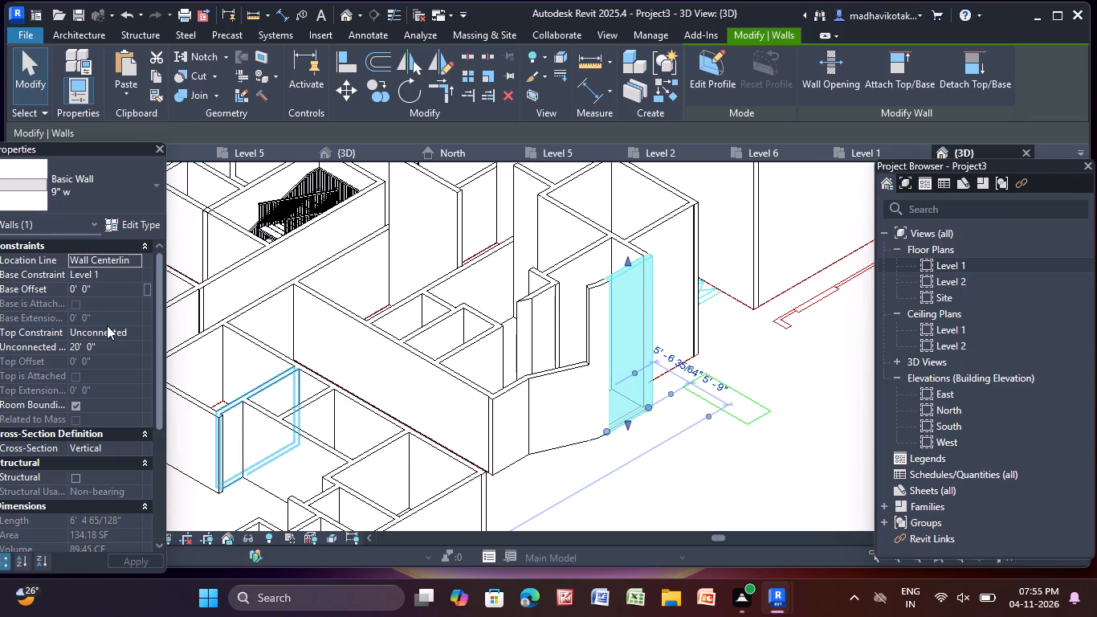
pyautogui.click(136, 336)
pyautogui.click(136, 373)
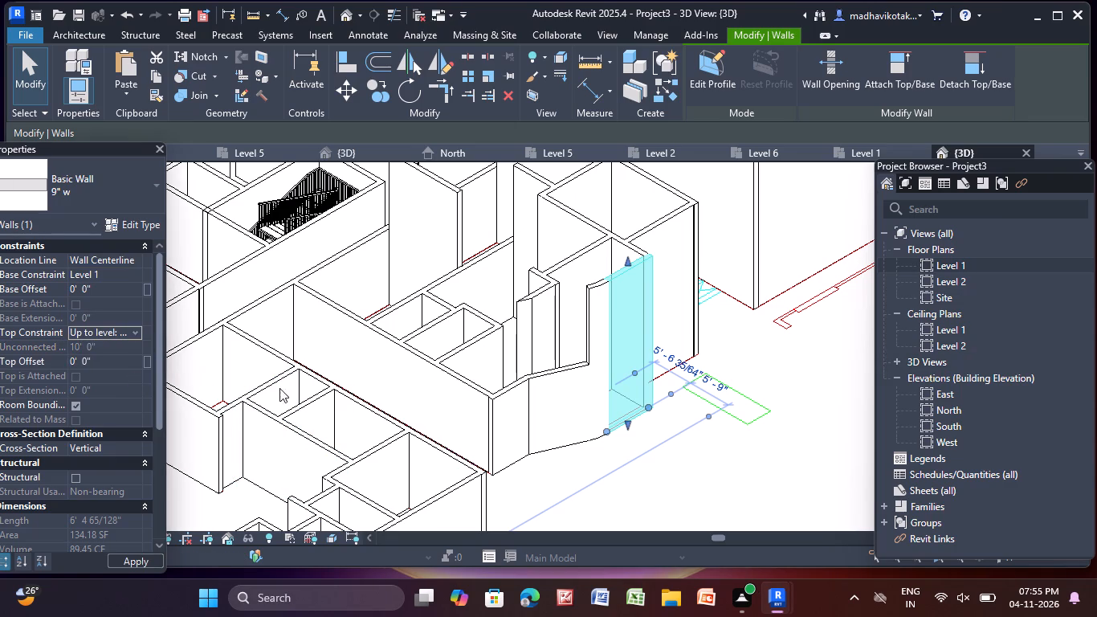
pyautogui.click(671, 458)
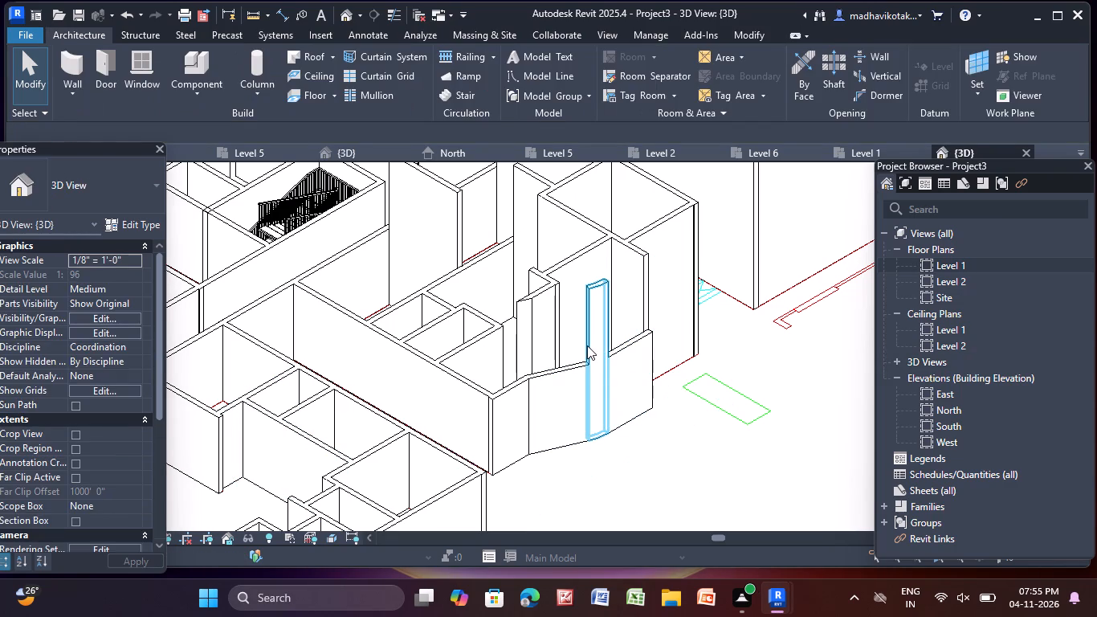
# Set the top constraint of the narrow 9" w segment between the two lowered front bay walls to Up to level: Level 2.
pyautogui.click(593, 341)
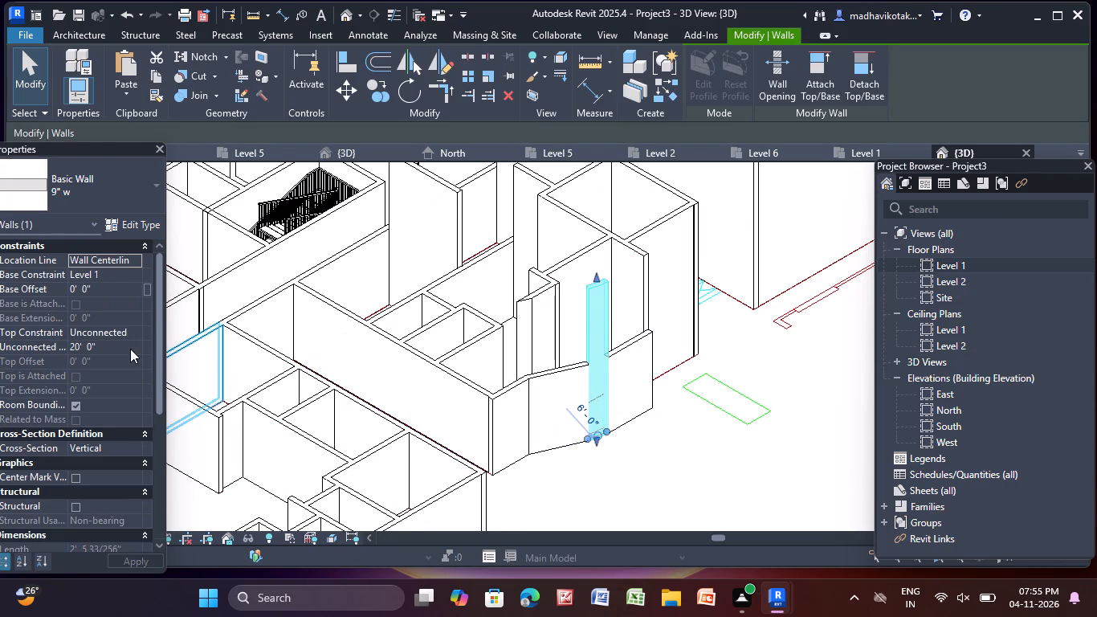
pyautogui.click(137, 337)
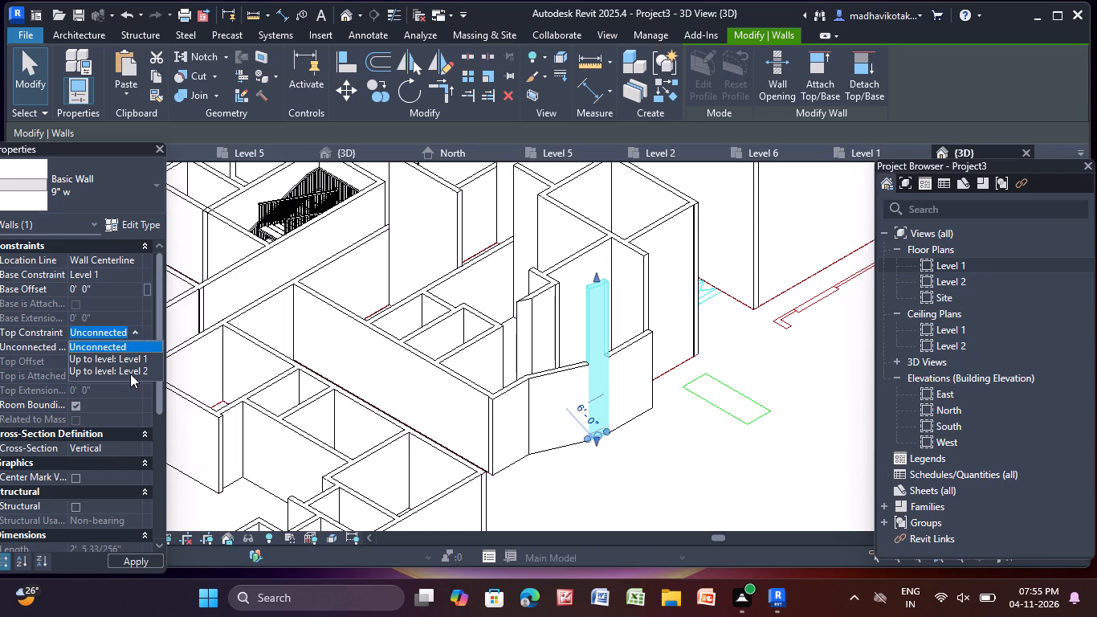
pyautogui.click(130, 373)
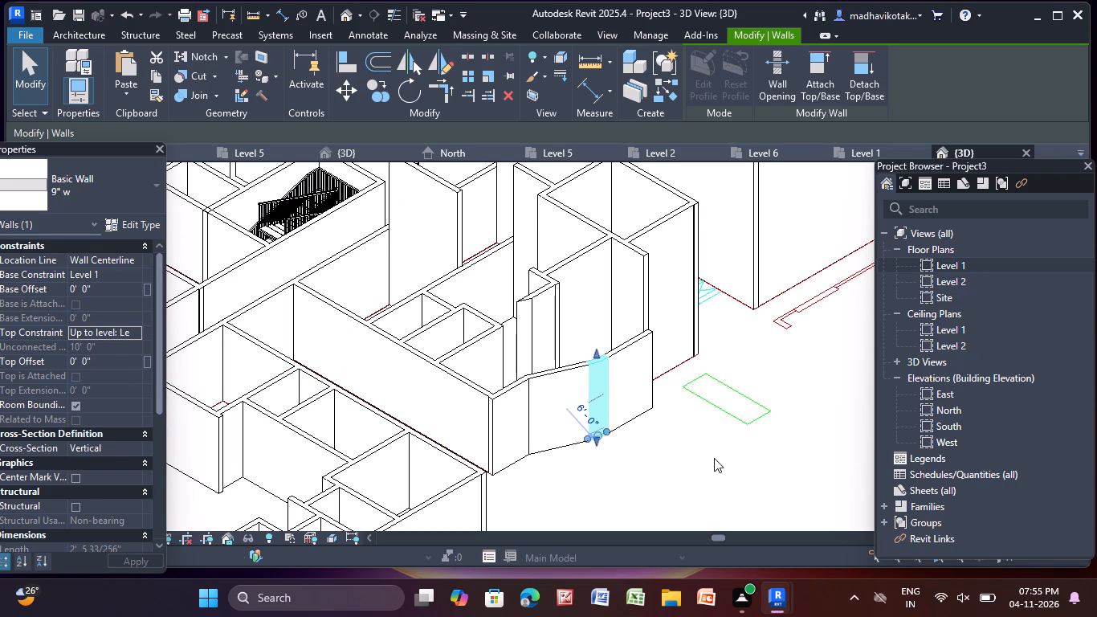
pyautogui.click(715, 459)
# Set the top constraints of the two short, tall 4.5" p walls meeting just behind the front bay to Up to level: Level 2.
pyautogui.click(524, 313)
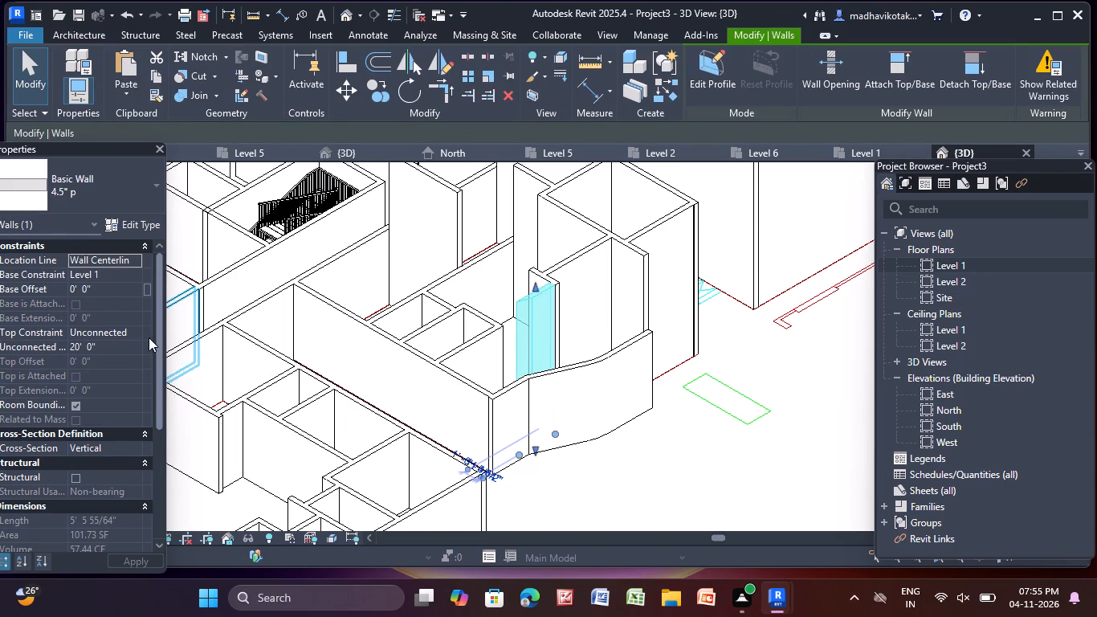
pyautogui.click(136, 335)
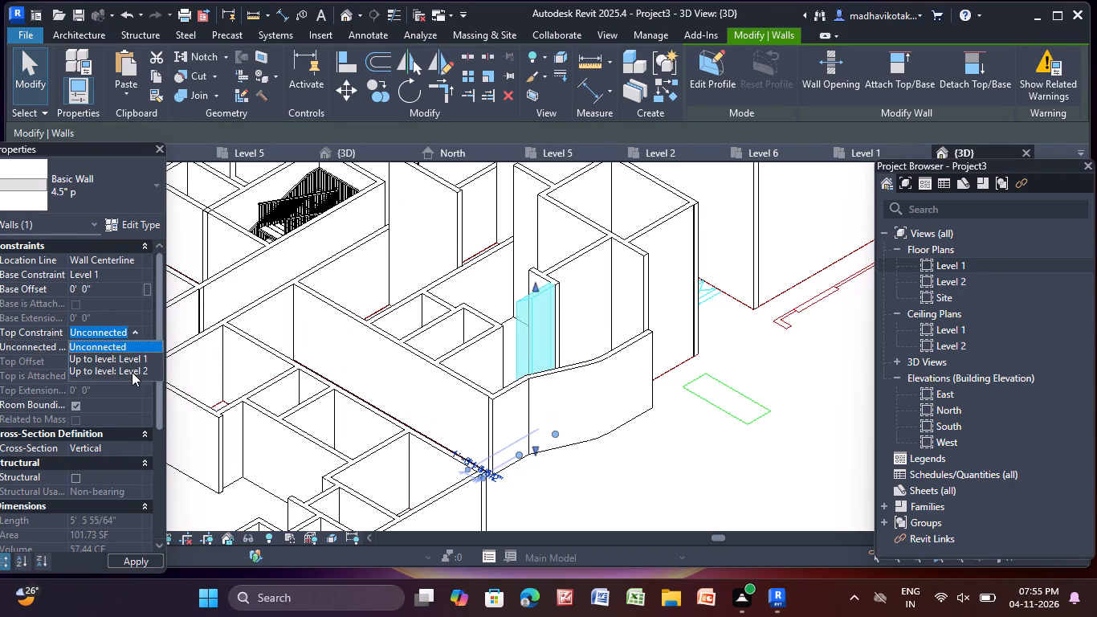
pyautogui.click(132, 373)
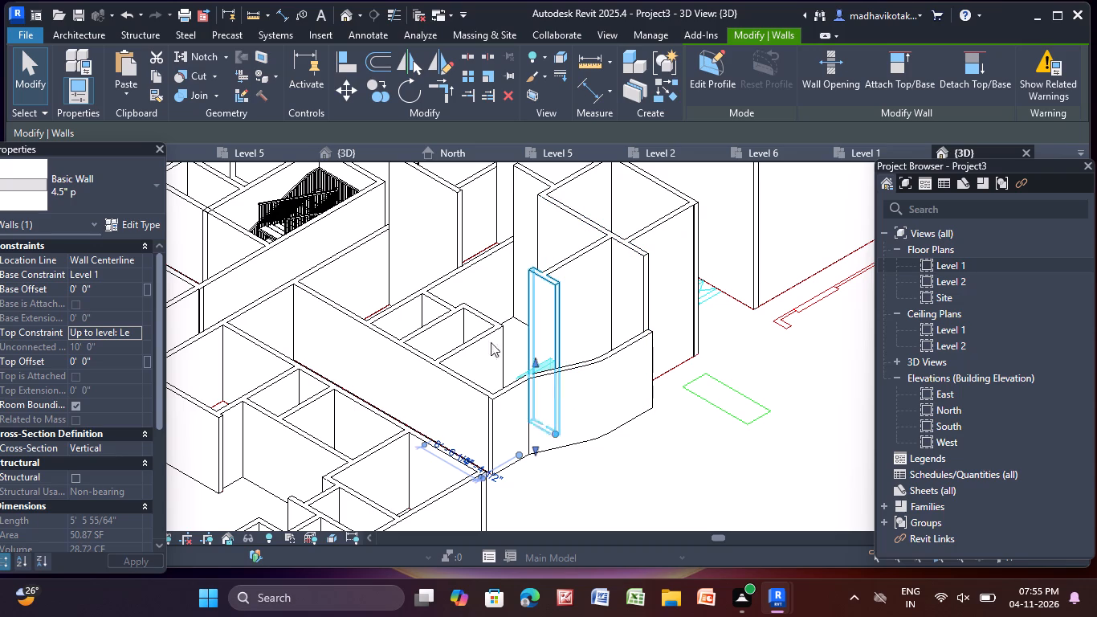
pyautogui.click(548, 299)
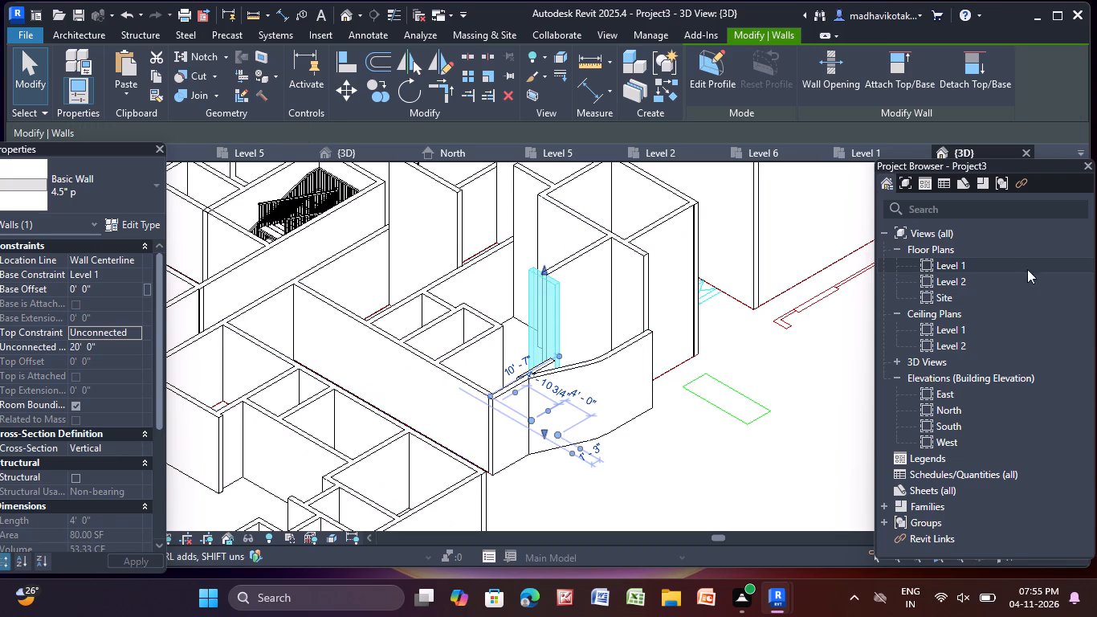
pyautogui.click(137, 326)
pyautogui.click(143, 372)
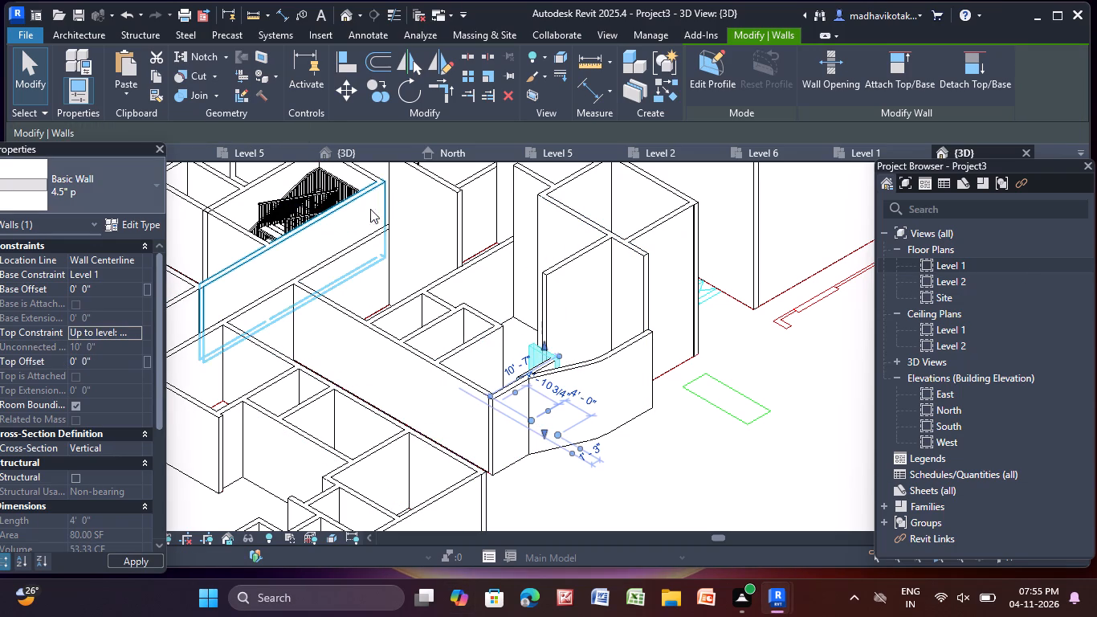
pyautogui.moveTo(357, 280); pyautogui.dragTo(340, 312, button='middle')
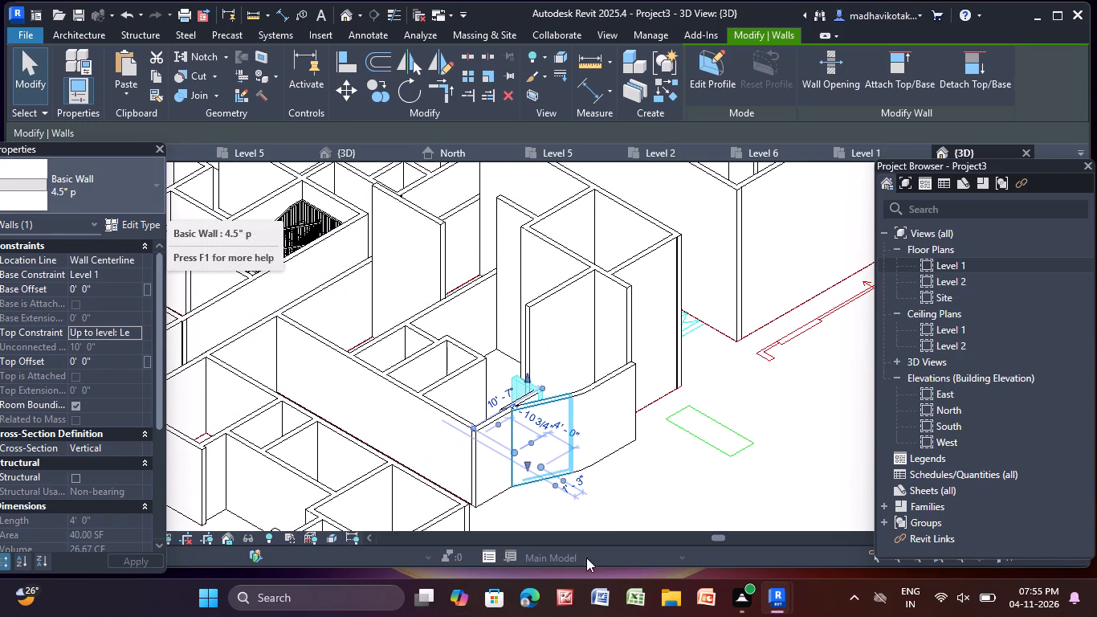
pyautogui.click(622, 500)
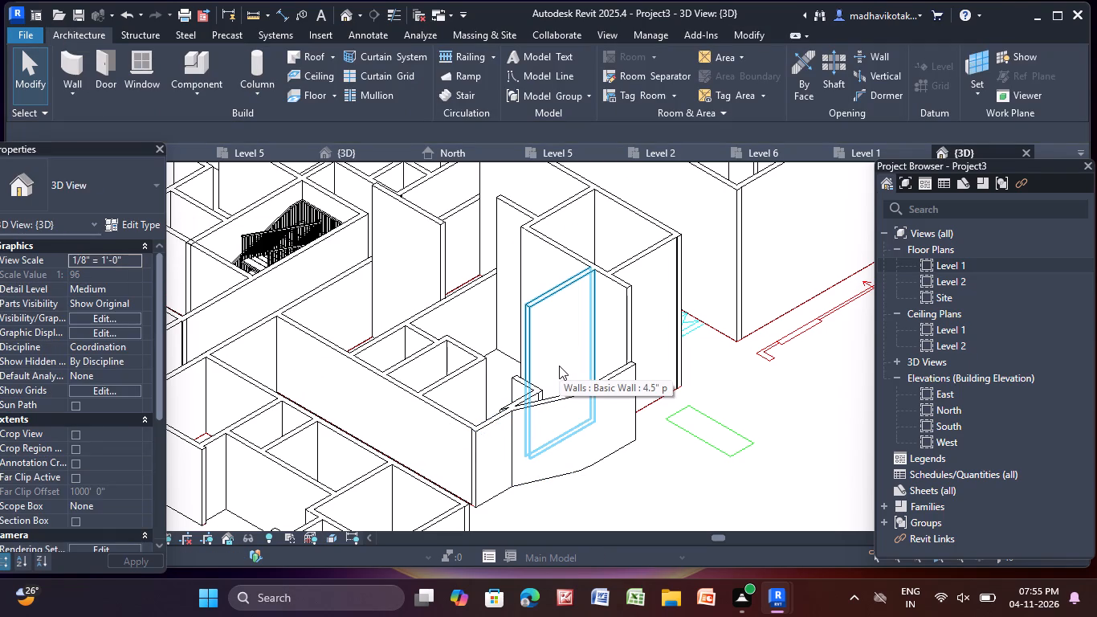
# Set the top constraints of the tall 4.5" p wall behind the front bay and the adjoining perpendicular 4.5" p wall to Up to level: Level 2.
pyautogui.click(559, 366)
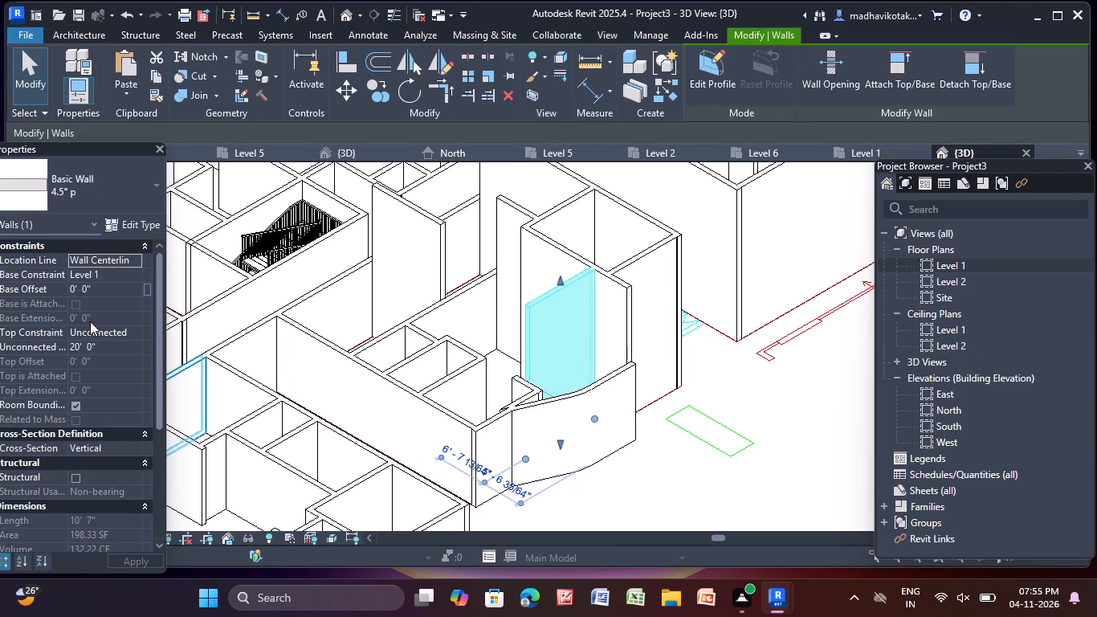
pyautogui.click(135, 329)
pyautogui.click(136, 370)
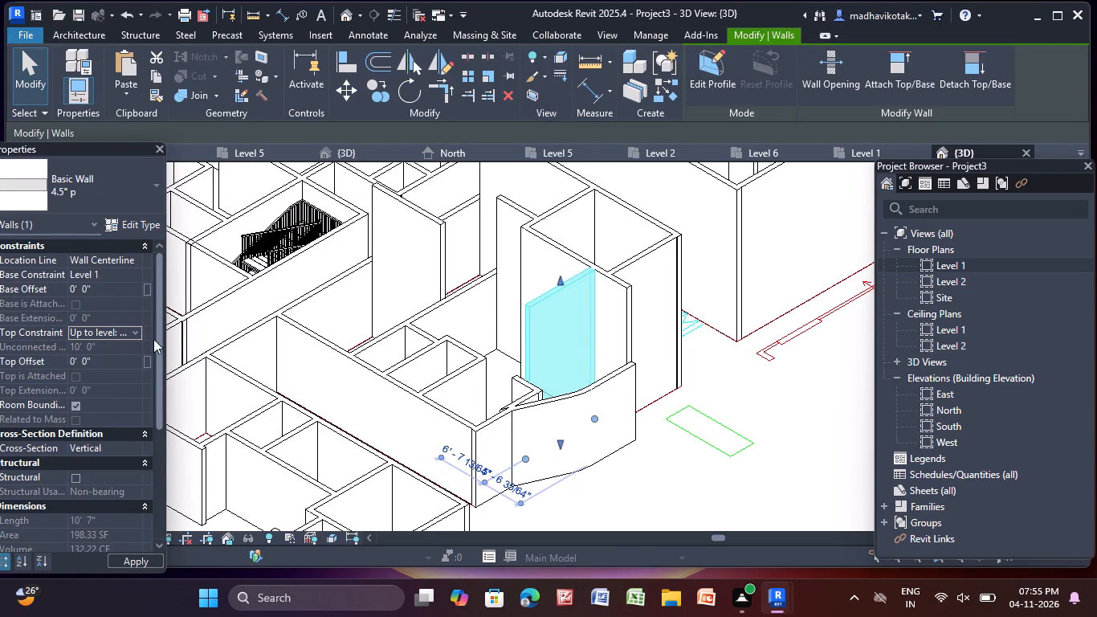
pyautogui.click(660, 461)
pyautogui.click(582, 308)
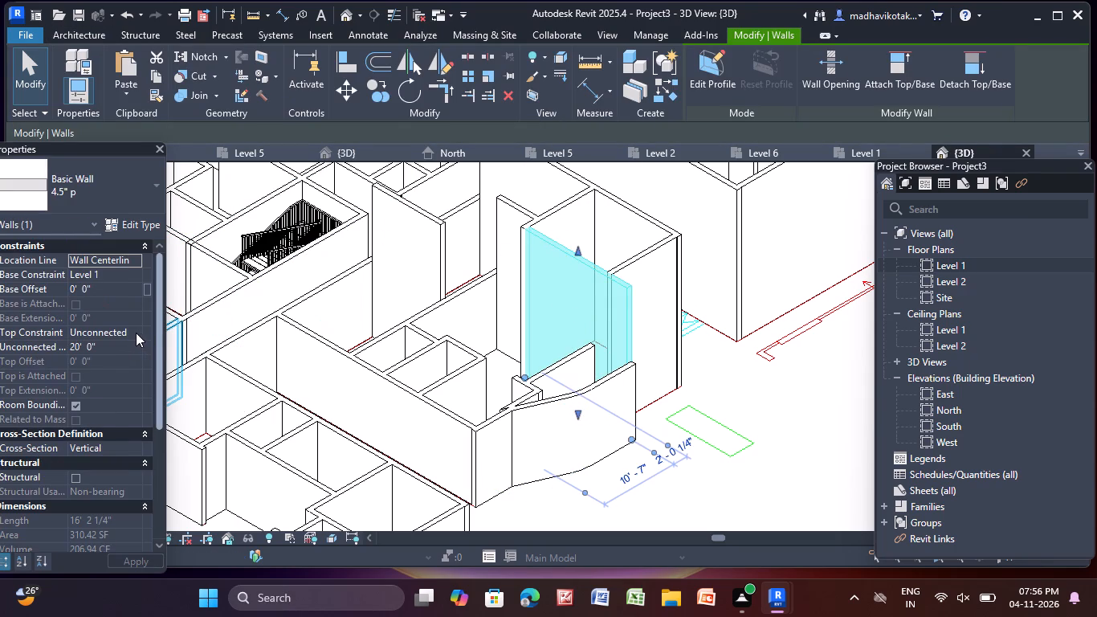
pyautogui.click(134, 333)
pyautogui.click(137, 371)
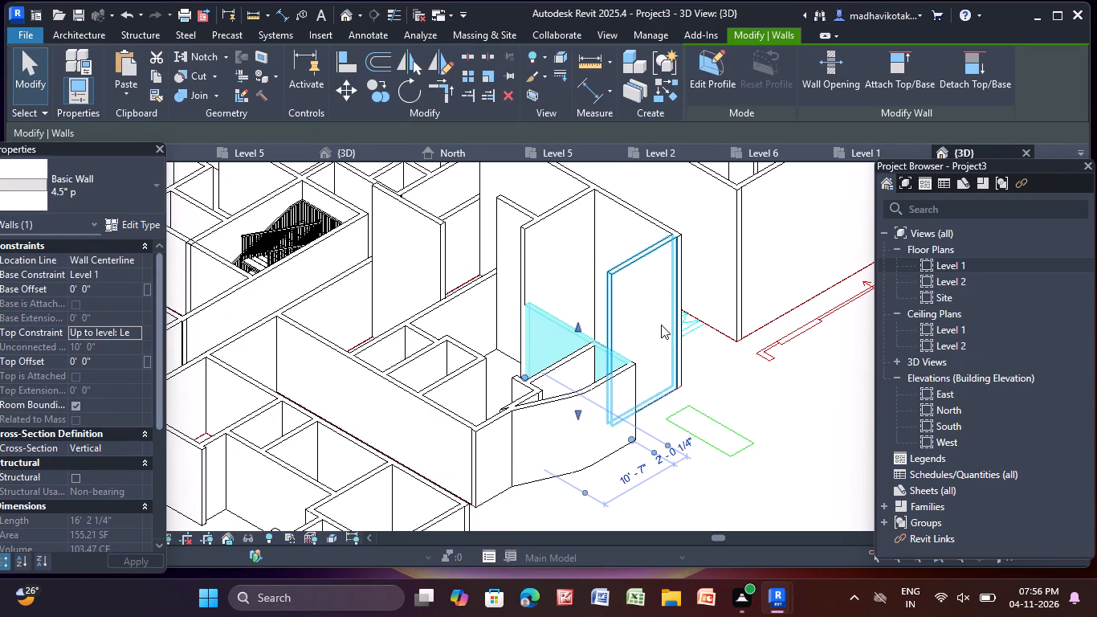
pyautogui.click(736, 413)
# Set the top constraints of the 9" w outer wall beside the front bay and the parallel 4.5" p wall behind it to Up to level: Level 2.
pyautogui.click(622, 297)
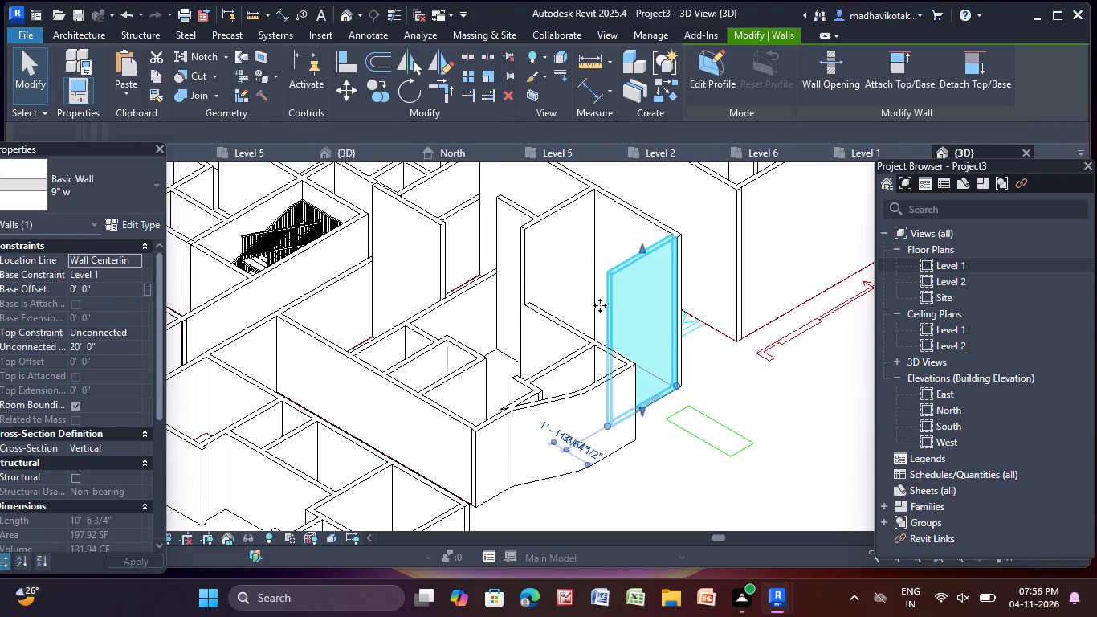
pyautogui.click(132, 332)
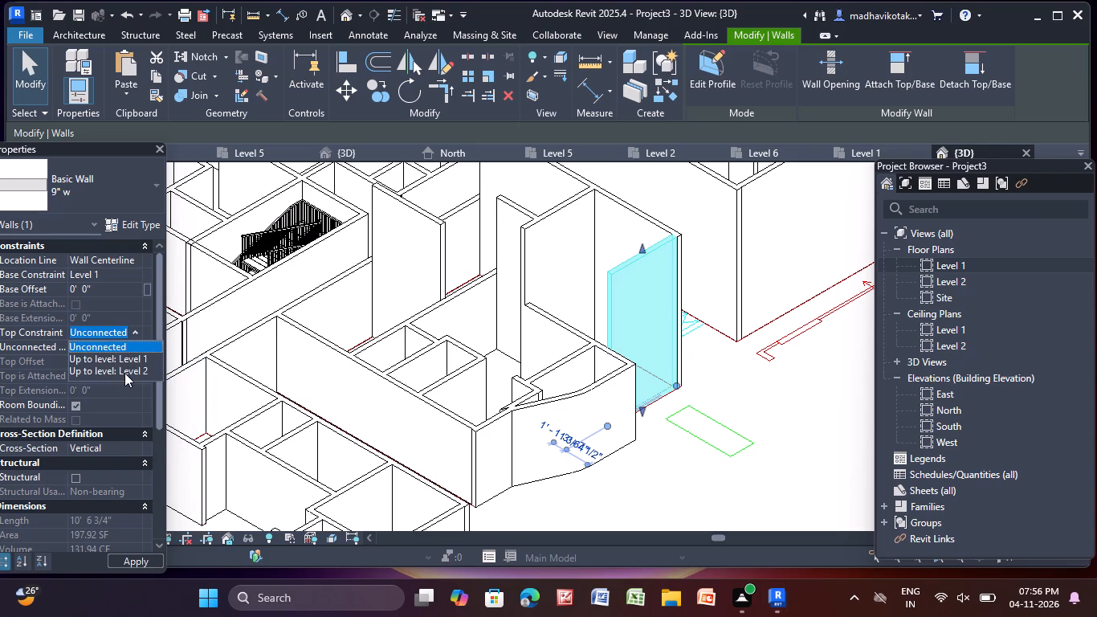
pyautogui.click(124, 373)
pyautogui.click(548, 301)
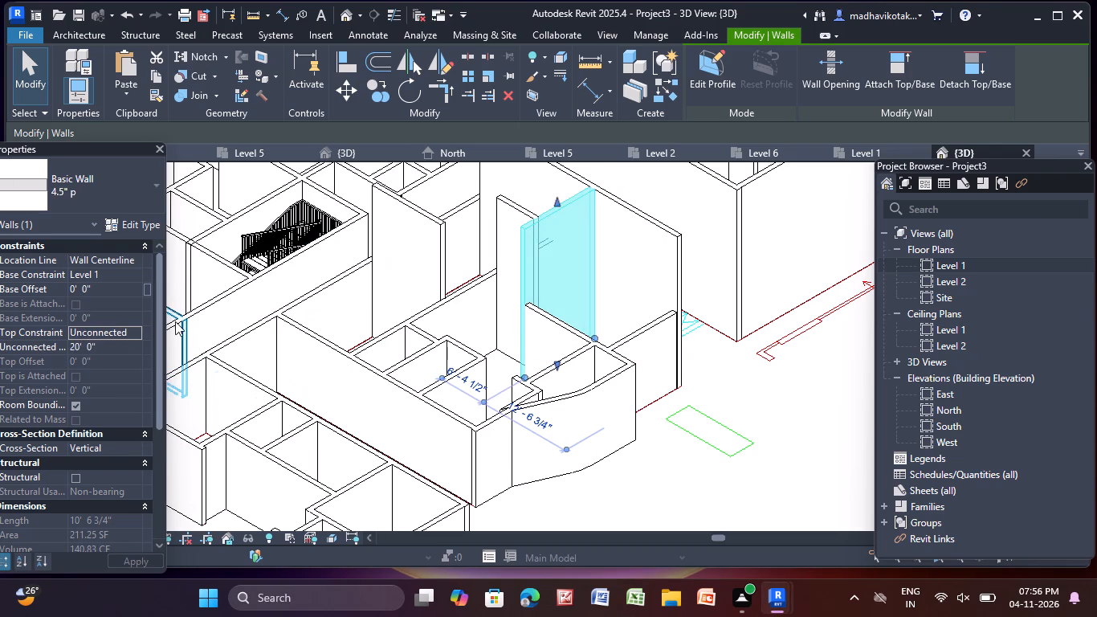
pyautogui.click(134, 334)
pyautogui.click(131, 369)
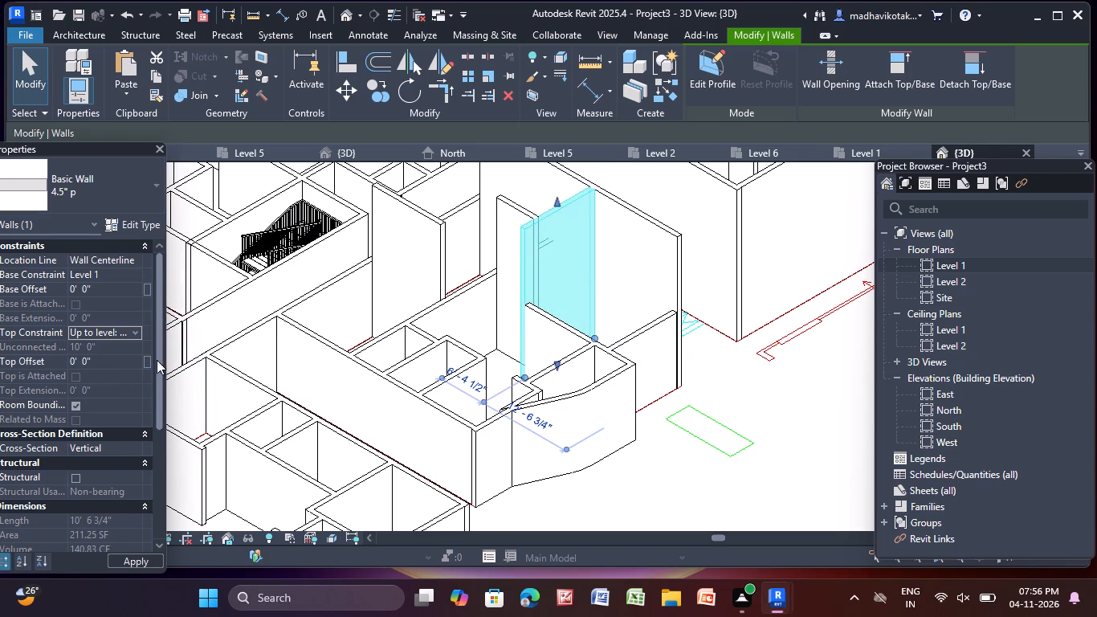
# Set the top constraint of the short, tall 4.5" p wall behind the lowered bay rooms to Up to level: Level 2.
pyautogui.moveTo(413, 314); pyautogui.dragTo(408, 404, button='middle')
pyautogui.scroll(2, 487, 372)
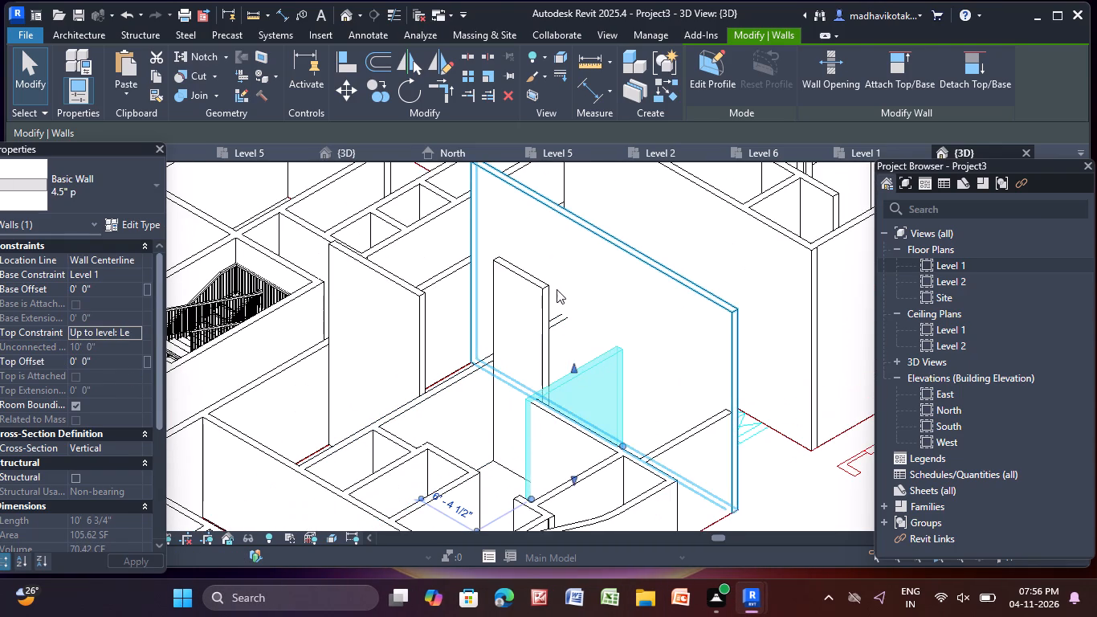
pyautogui.click(515, 296)
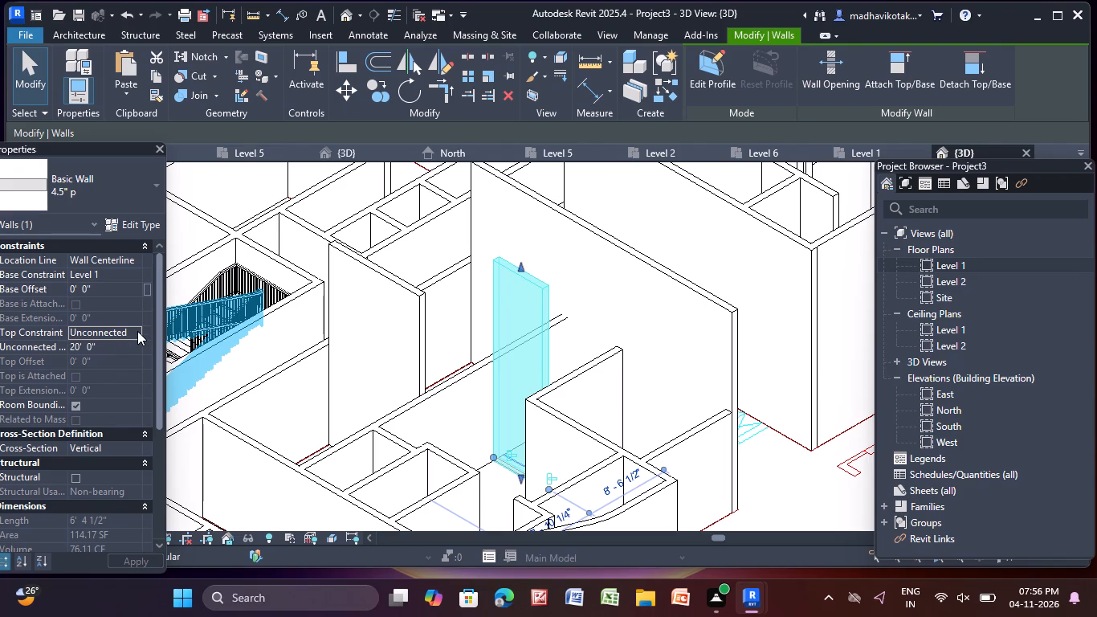
pyautogui.click(137, 331)
pyautogui.click(131, 370)
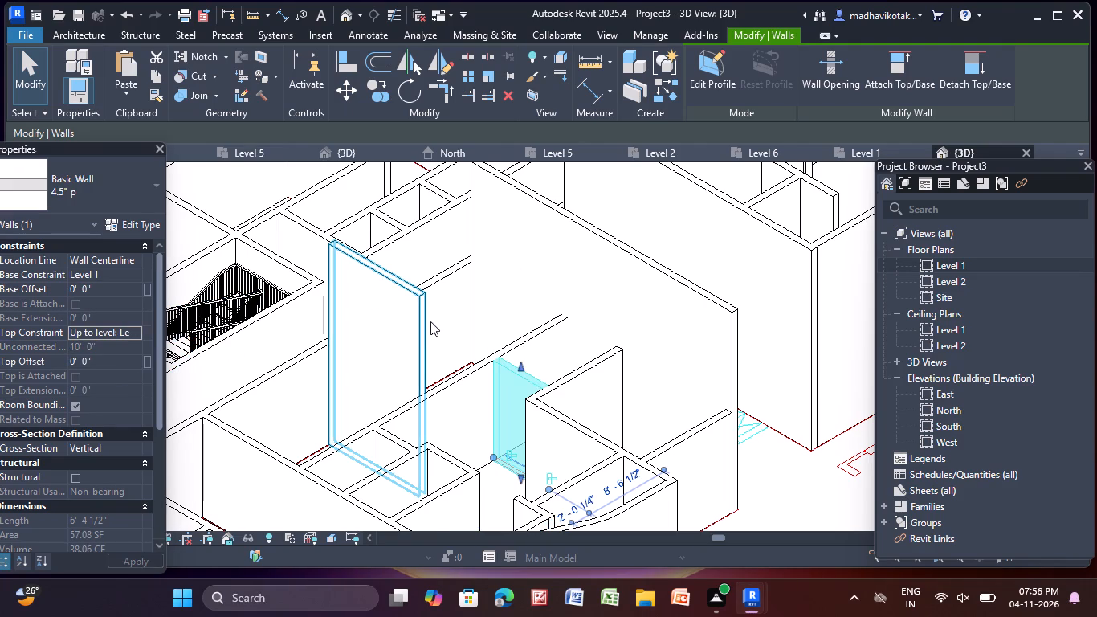
# Set the top constraint of the tall 4.5" p cross wall between the stair and the small front rooms to Up to level: Level 2.
pyautogui.click(396, 335)
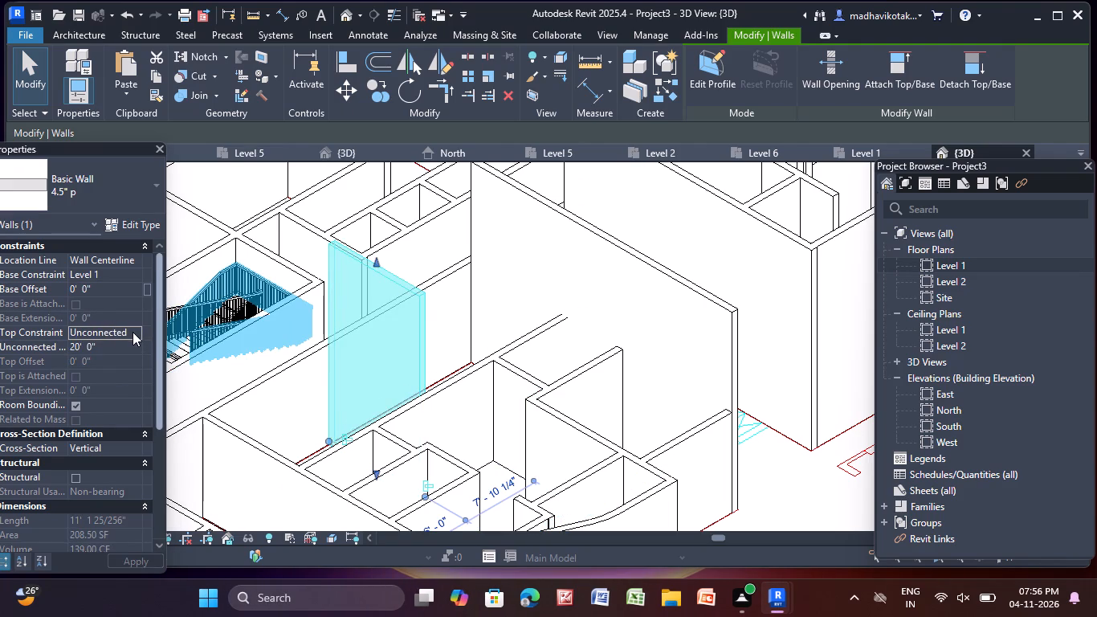
pyautogui.click(133, 332)
pyautogui.click(124, 374)
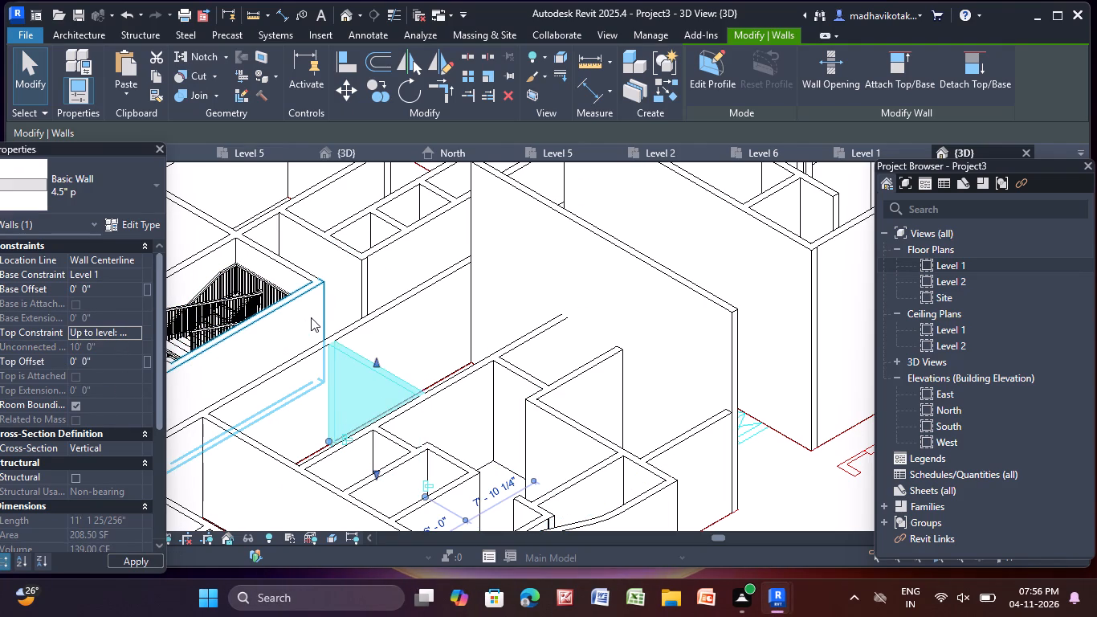
pyautogui.click(311, 317)
pyautogui.click(348, 292)
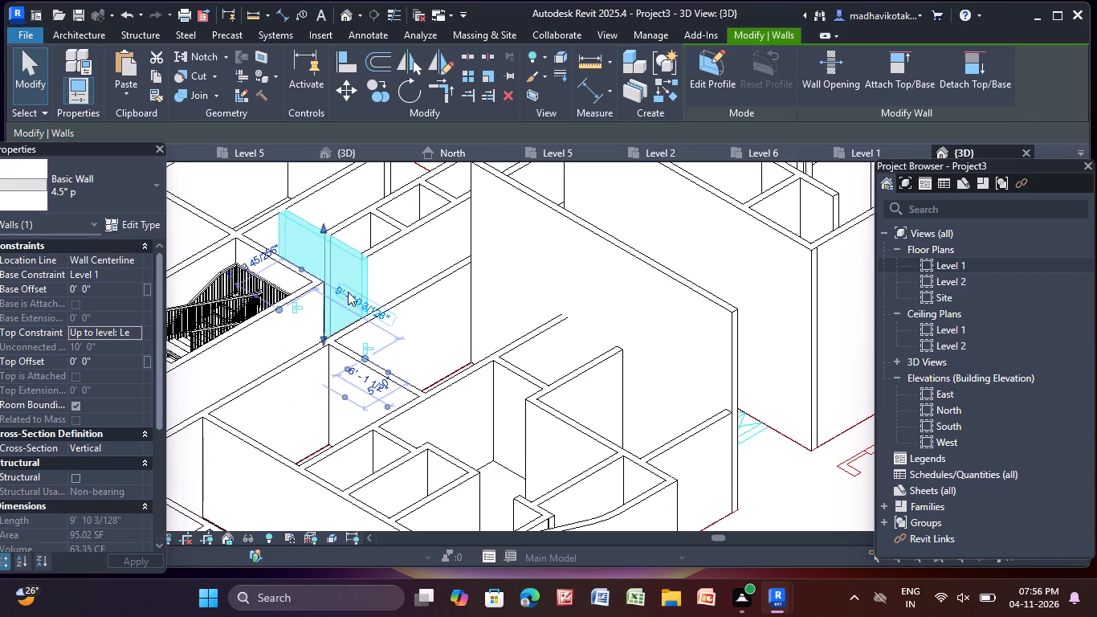
pyautogui.press('Escape')
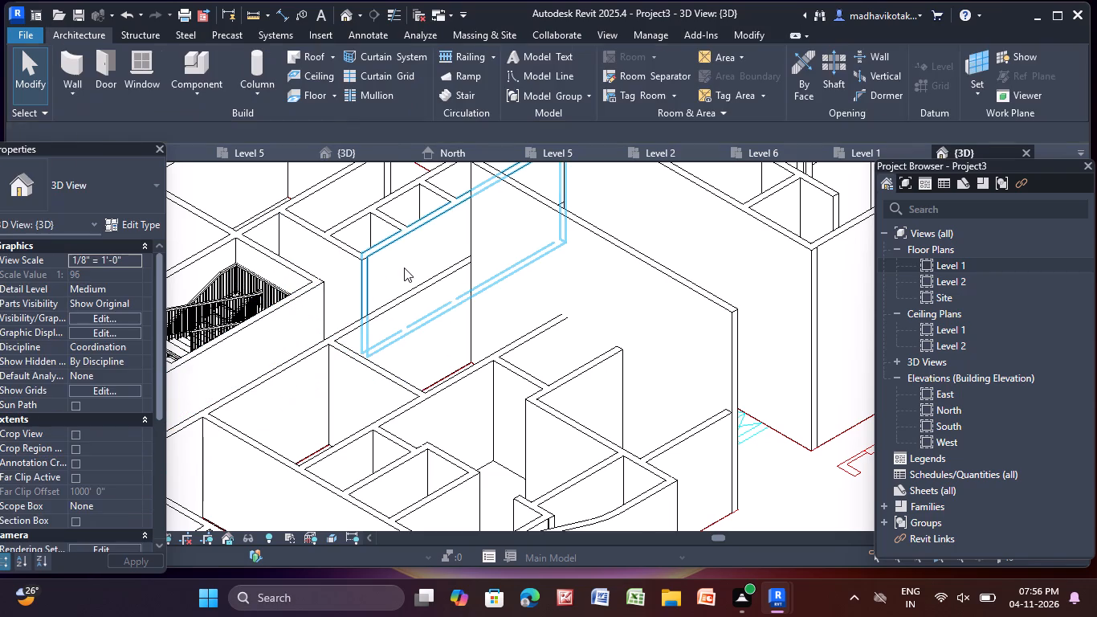
# Set the top constraints of the long 9" w wall behind the bay rooms and the long 4.5" p wall parallel to it to Up to level: Level 2.
pyautogui.scroll(-1, 404, 268)
pyautogui.moveTo(404, 272); pyautogui.dragTo(377, 315, button='middle')
pyautogui.click(549, 325)
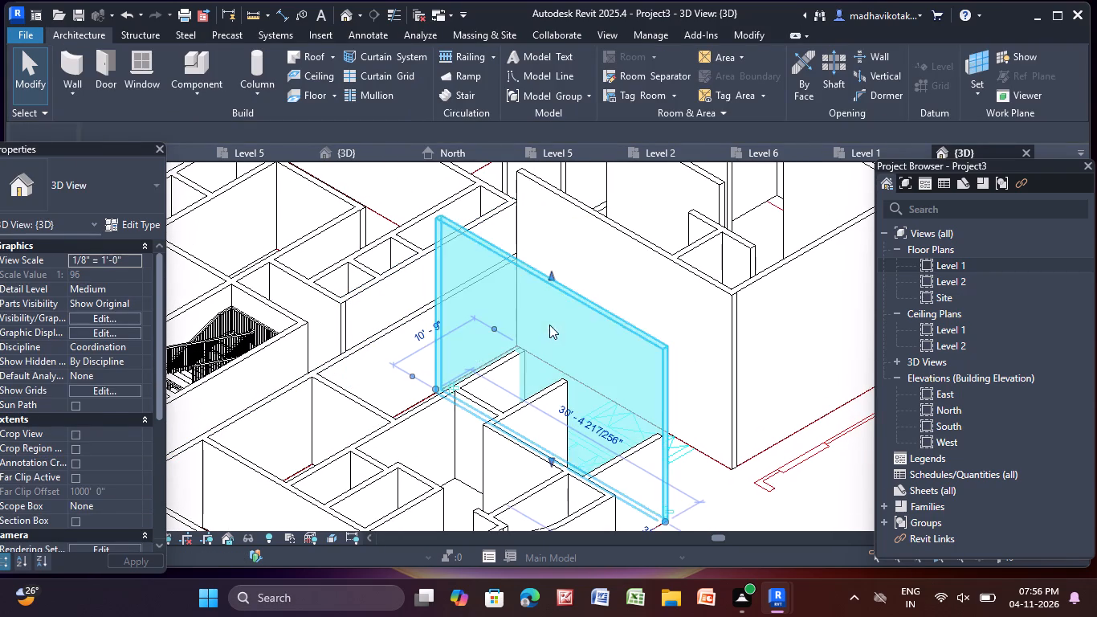
pyautogui.click(132, 331)
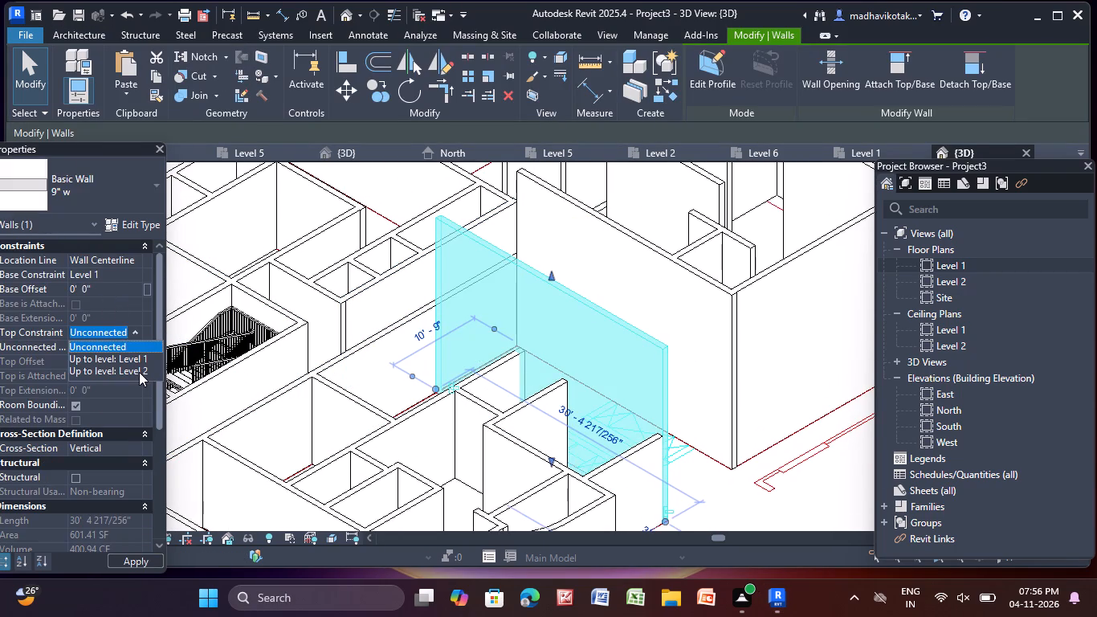
pyautogui.click(139, 372)
pyautogui.click(580, 313)
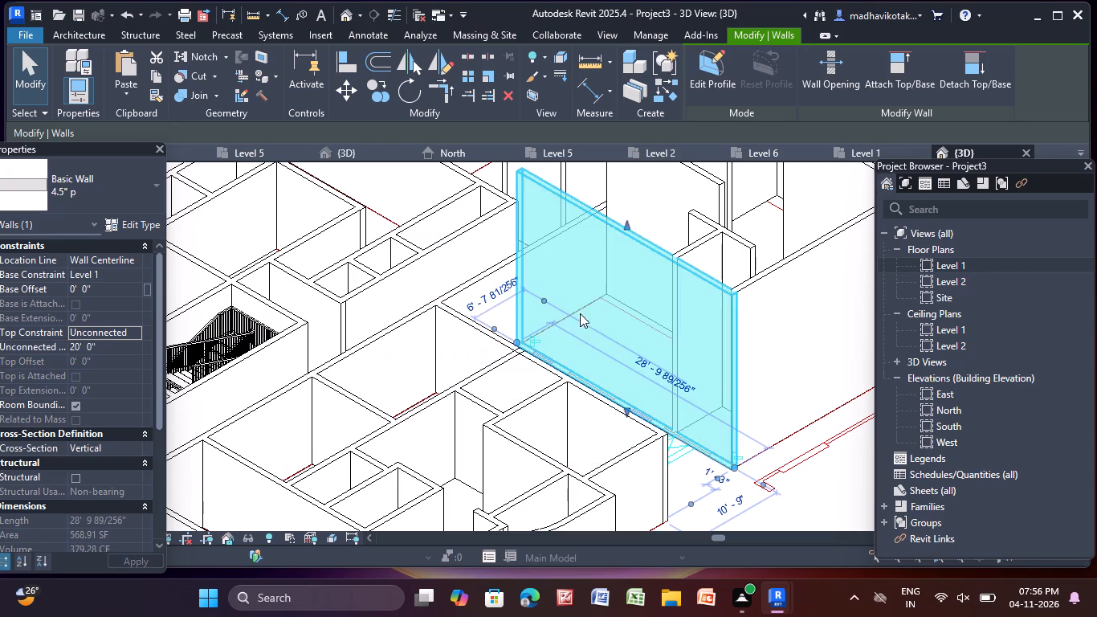
pyautogui.click(132, 333)
pyautogui.click(145, 372)
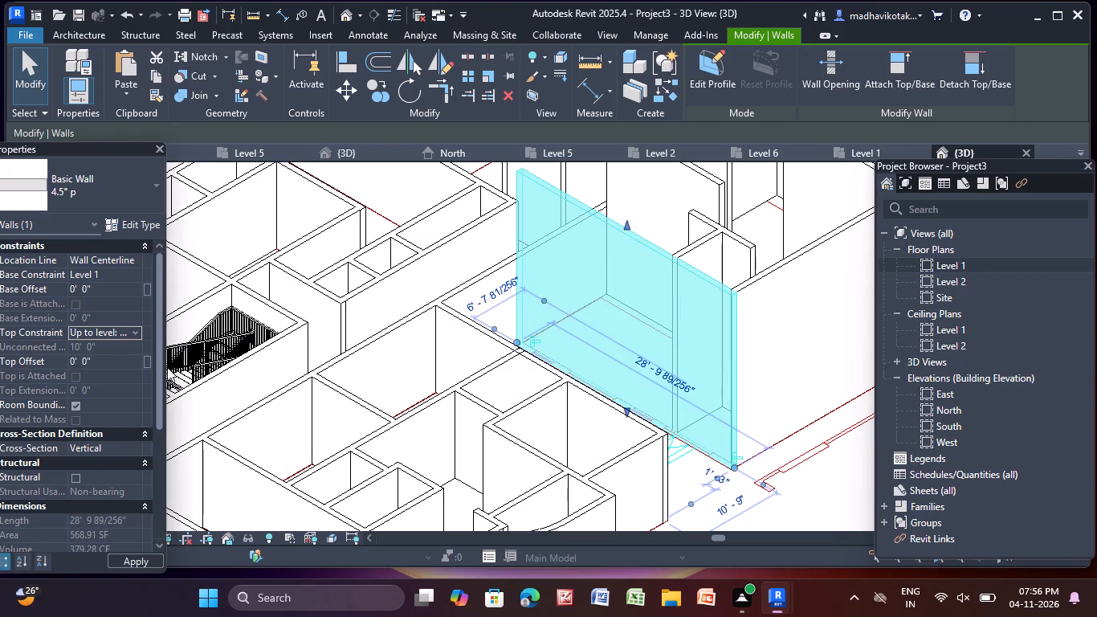
# Set the top constraint of the tall 9" w wall just behind the lowered long 4.5" p wall to Up to level: Level 2.
pyautogui.scroll(-4, 618, 324)
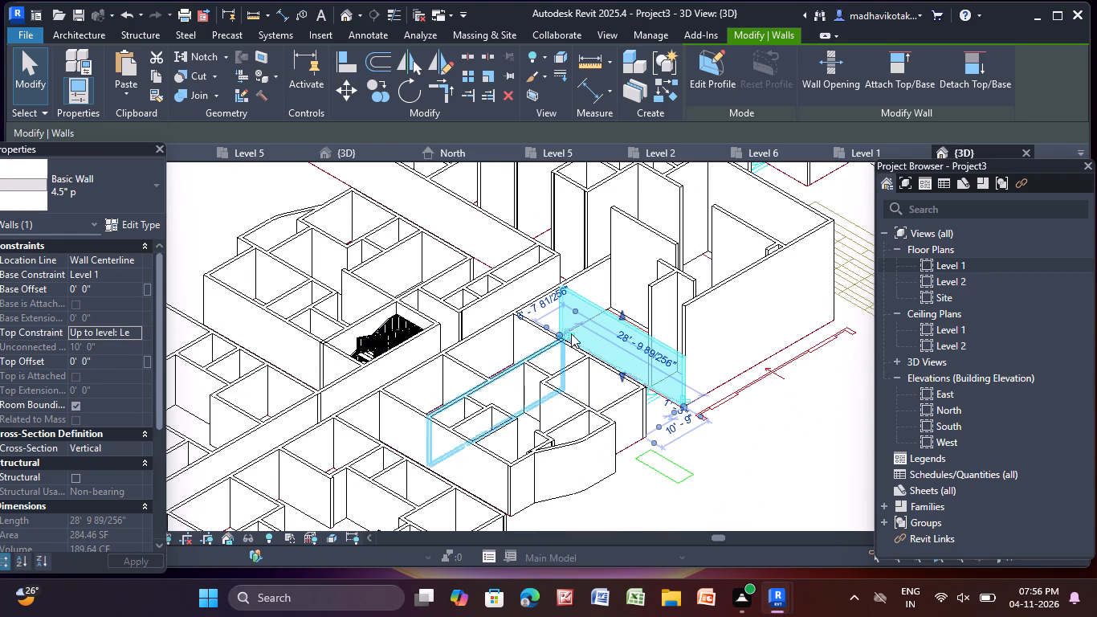
pyautogui.click(620, 264)
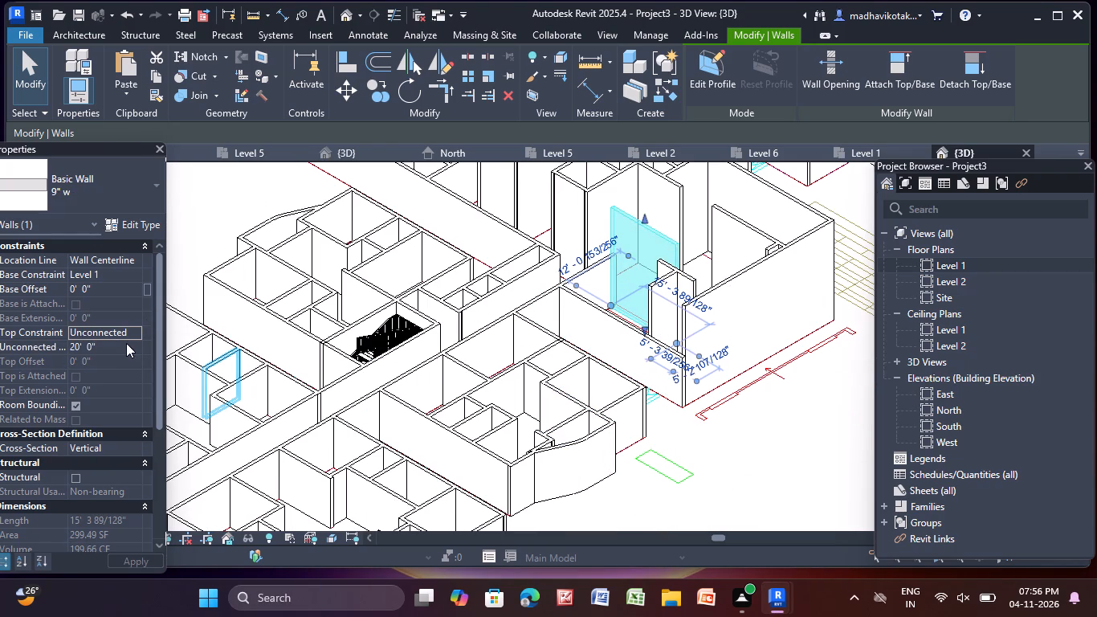
pyautogui.click(134, 337)
pyautogui.click(137, 371)
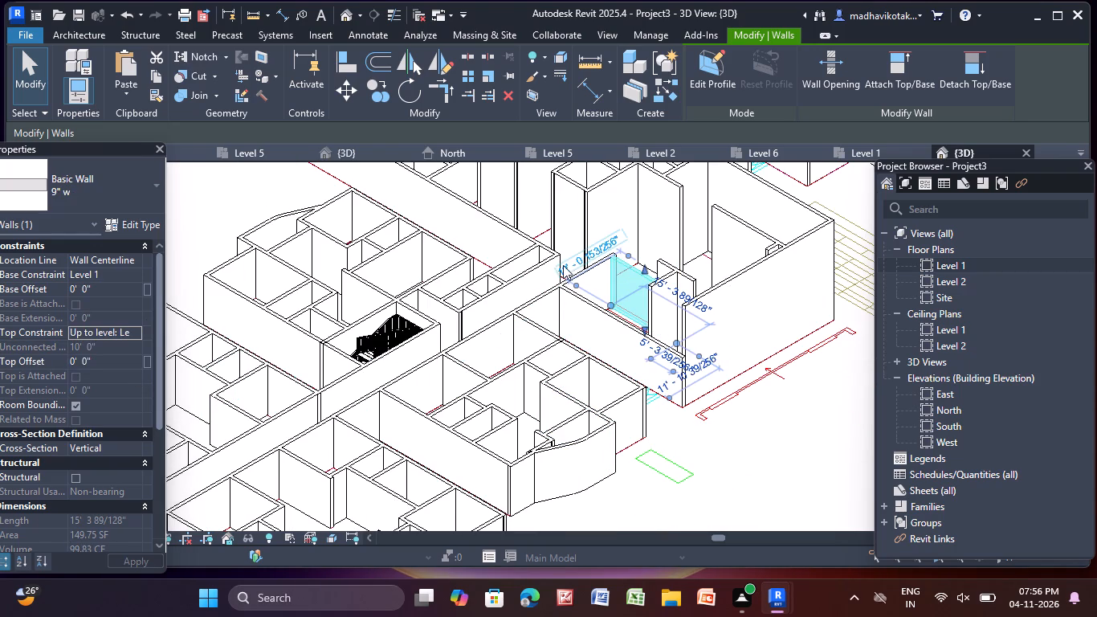
# Set the top constraint of the long 4.5" p outer wall alongside the red CAD linework to Up to level: Level 2.
pyautogui.click(714, 334)
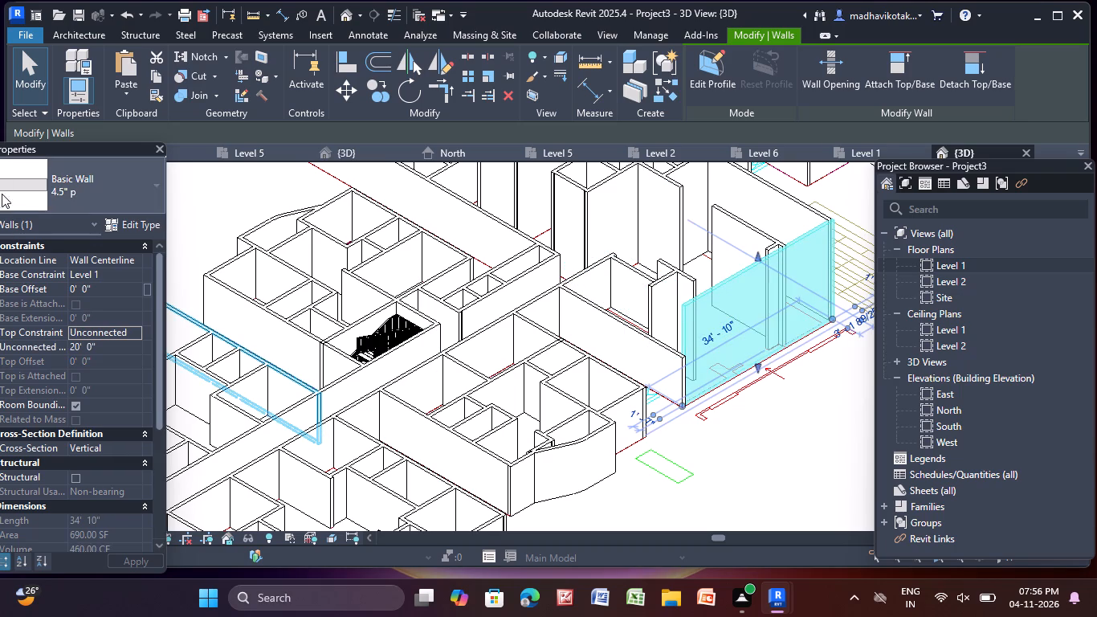
pyautogui.click(134, 332)
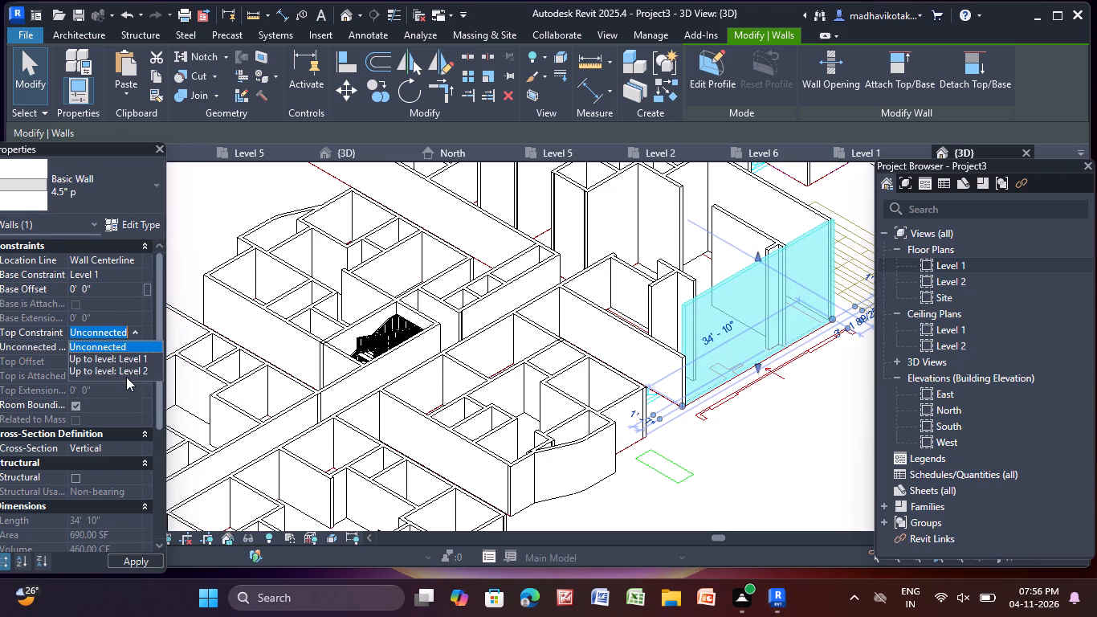
pyautogui.click(127, 373)
pyautogui.click(638, 368)
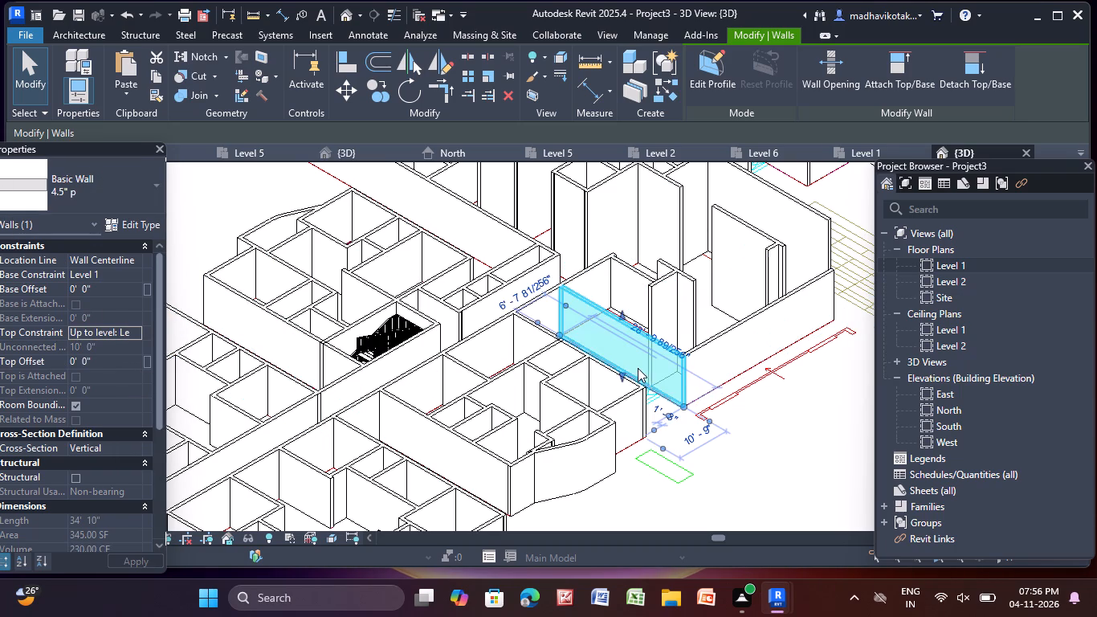
pyautogui.press('Escape')
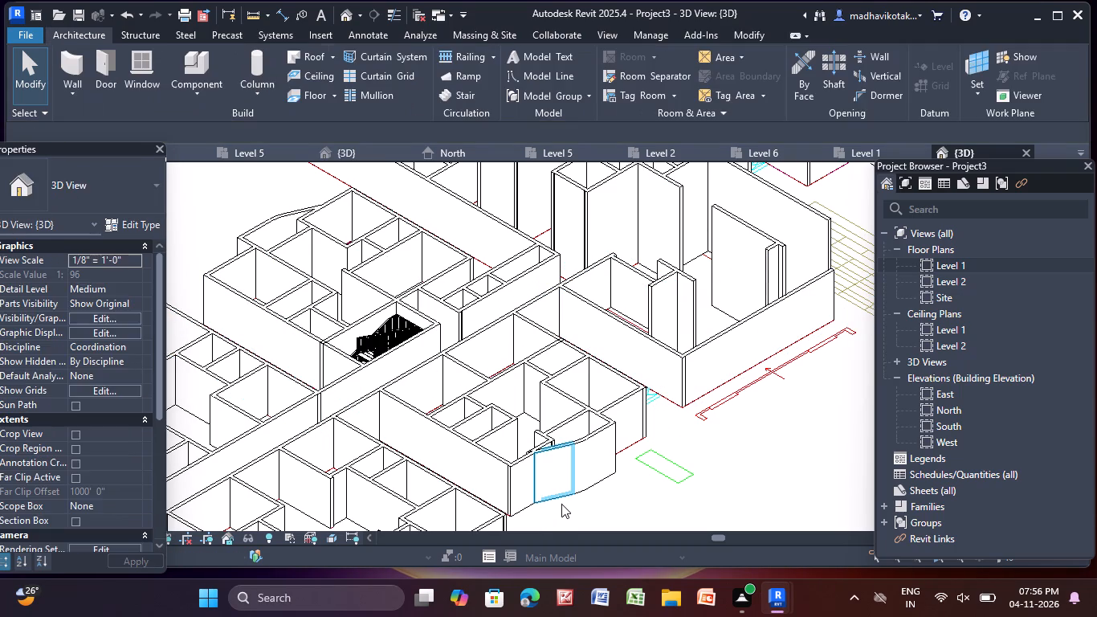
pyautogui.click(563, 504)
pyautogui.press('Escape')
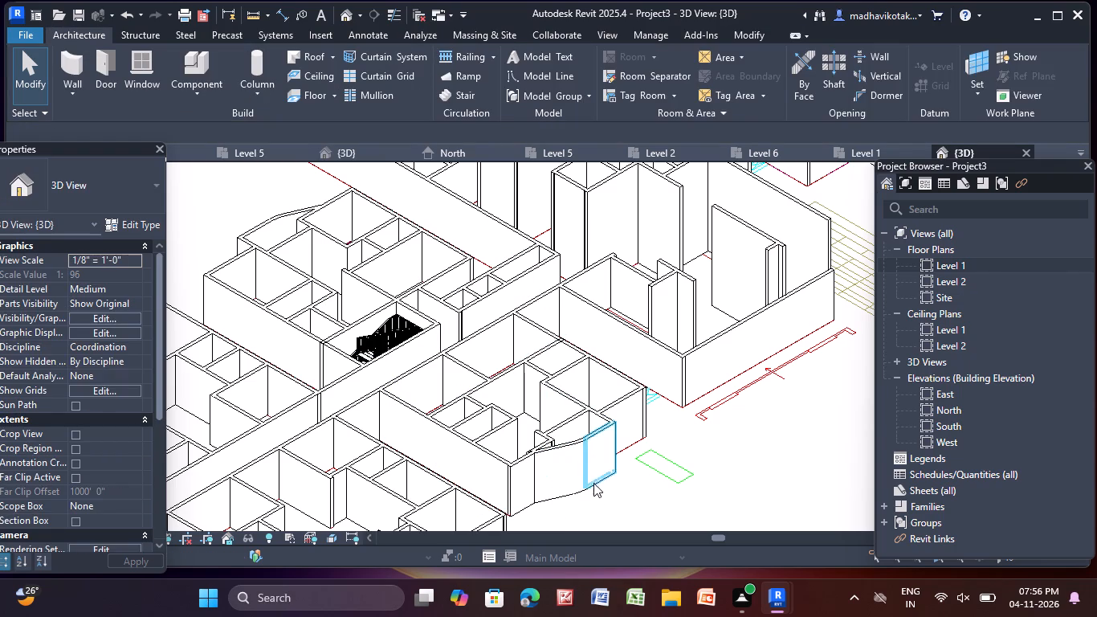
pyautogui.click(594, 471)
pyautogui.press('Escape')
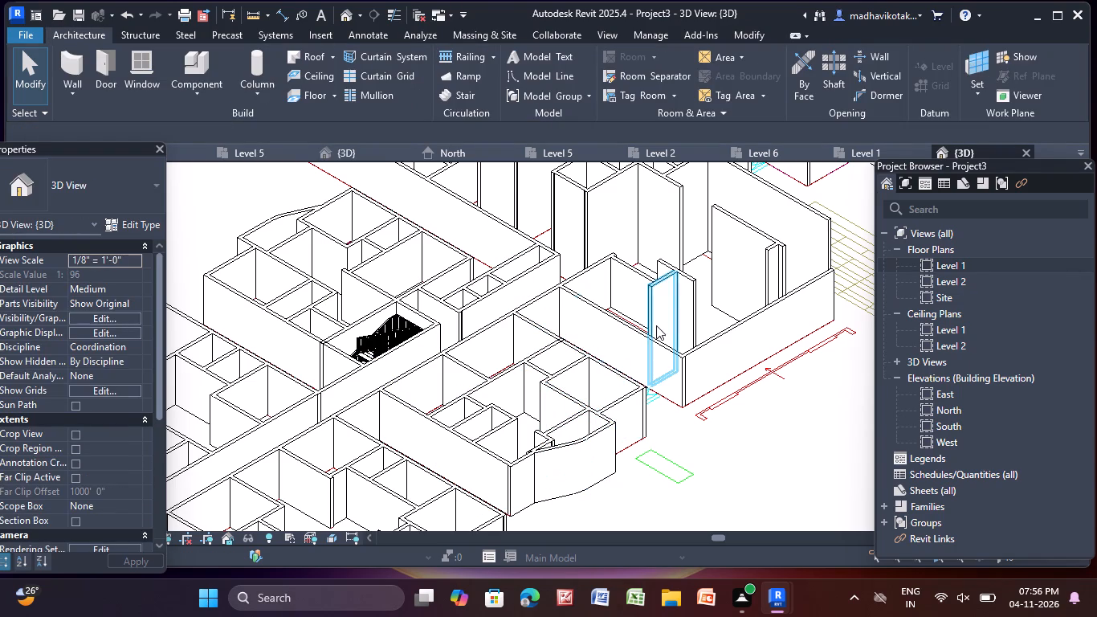
# Set the top constraint of the tall 4.5" p wall in the middle of the adjacent unit, behind its short partitions, to Up to level: Level 2.
pyautogui.moveTo(655, 321); pyautogui.dragTo(574, 419, button='middle')
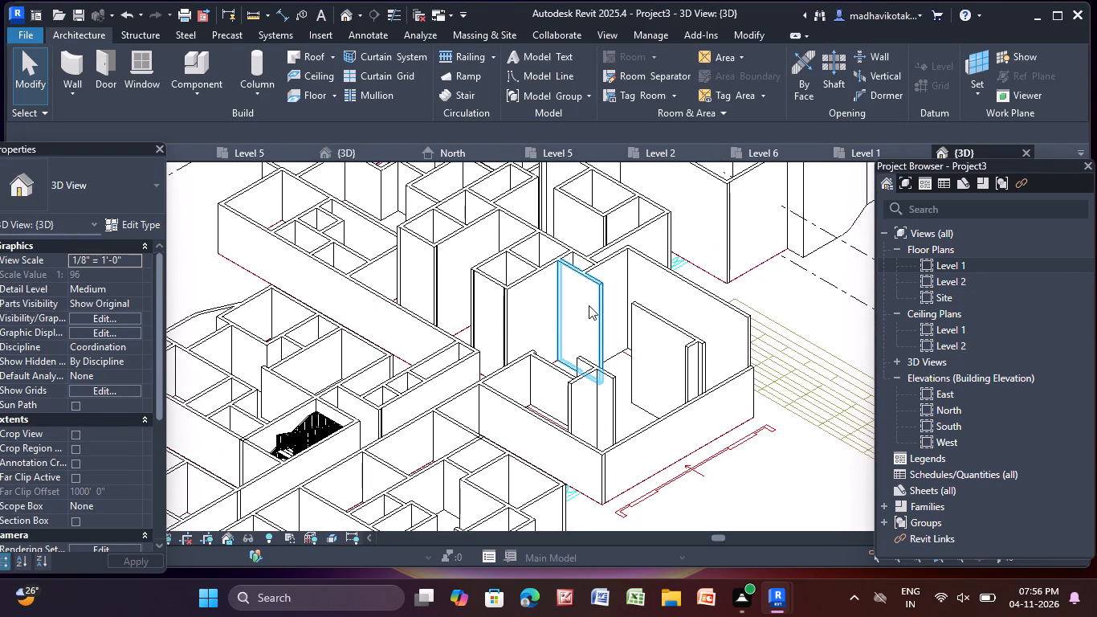
pyautogui.click(589, 305)
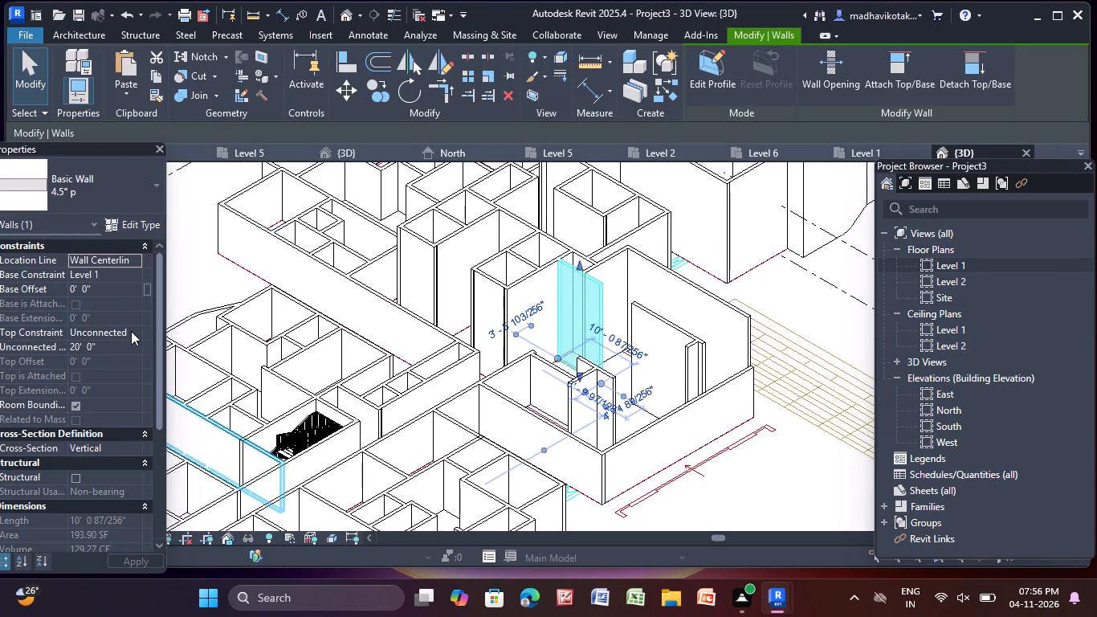
pyautogui.click(131, 331)
pyautogui.click(131, 374)
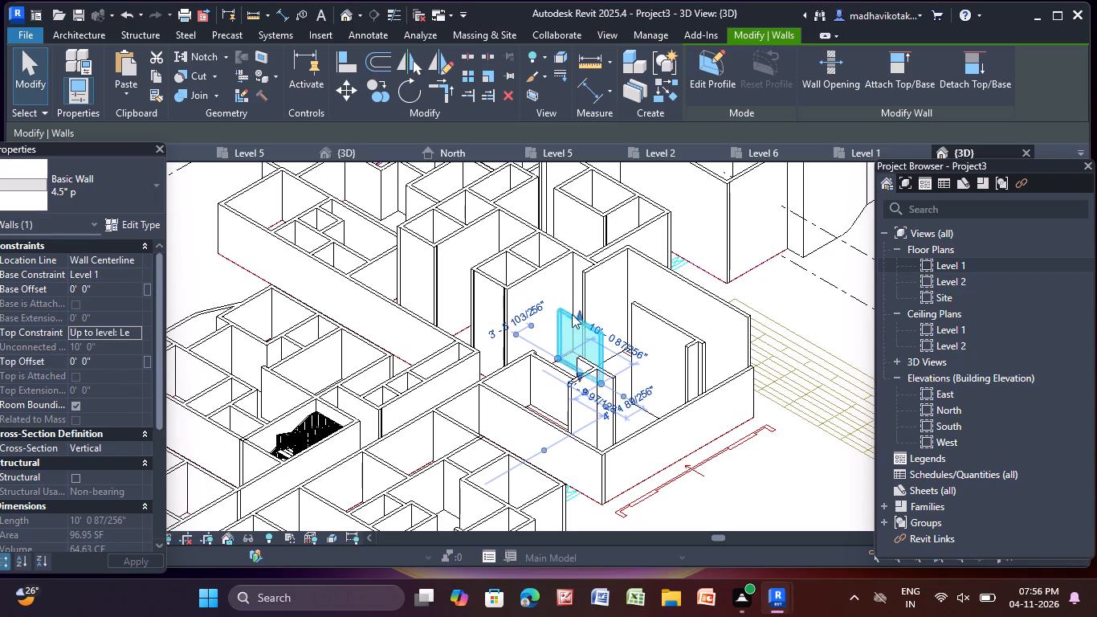
# Set the top constraint of the tall 4.5" p wall joining the adjacent unit's long rear wall to Up to level: Level 2.
pyautogui.click(600, 299)
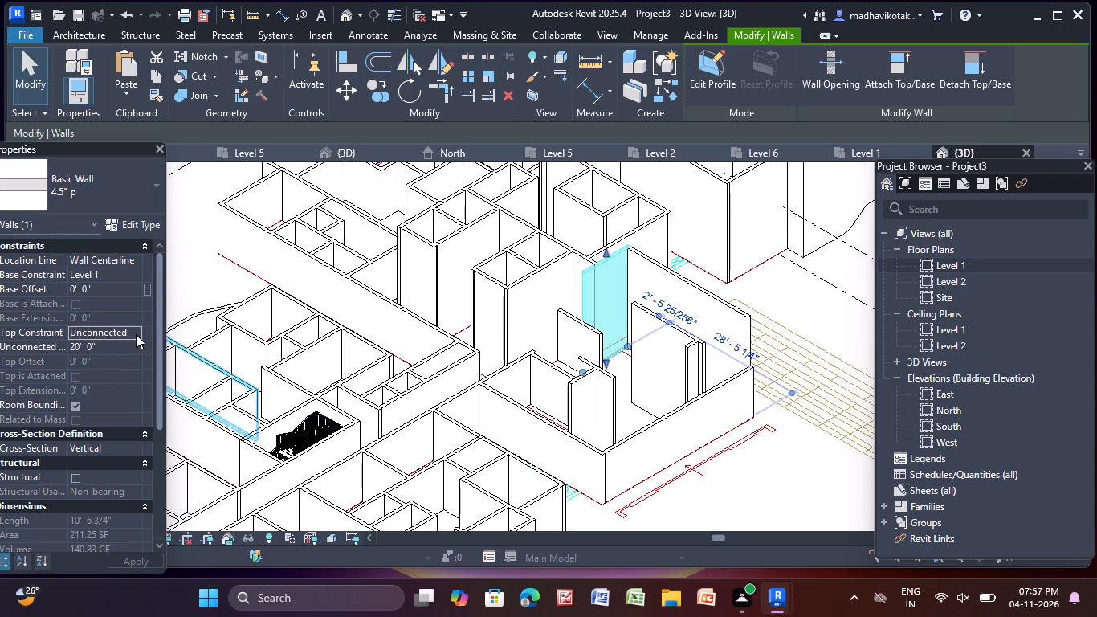
pyautogui.click(136, 334)
pyautogui.click(137, 369)
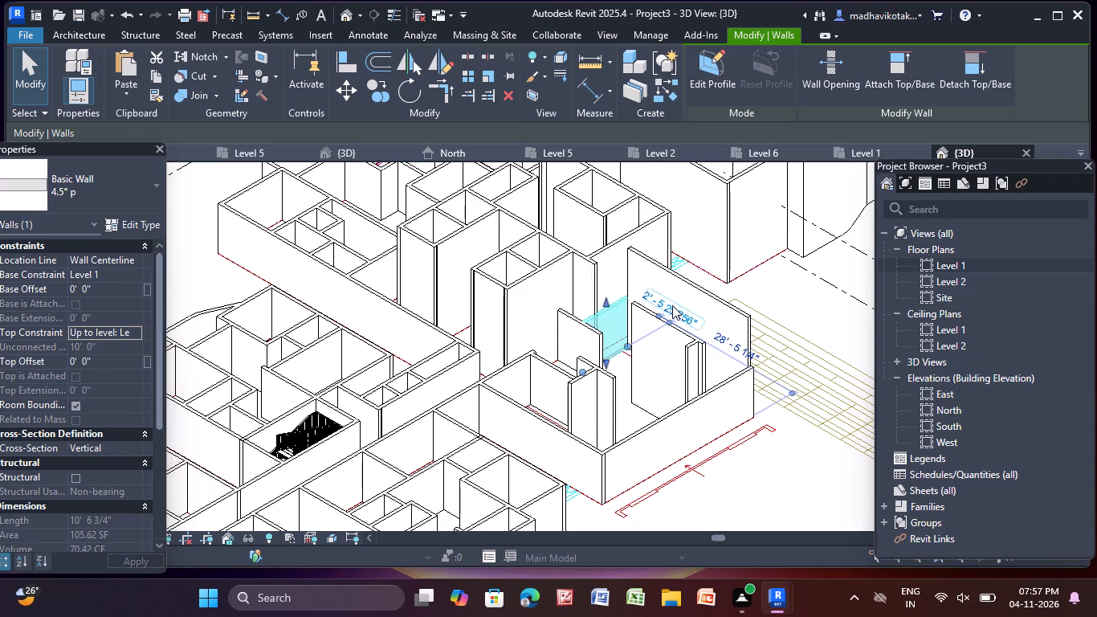
pyautogui.click(571, 334)
pyautogui.press('Escape')
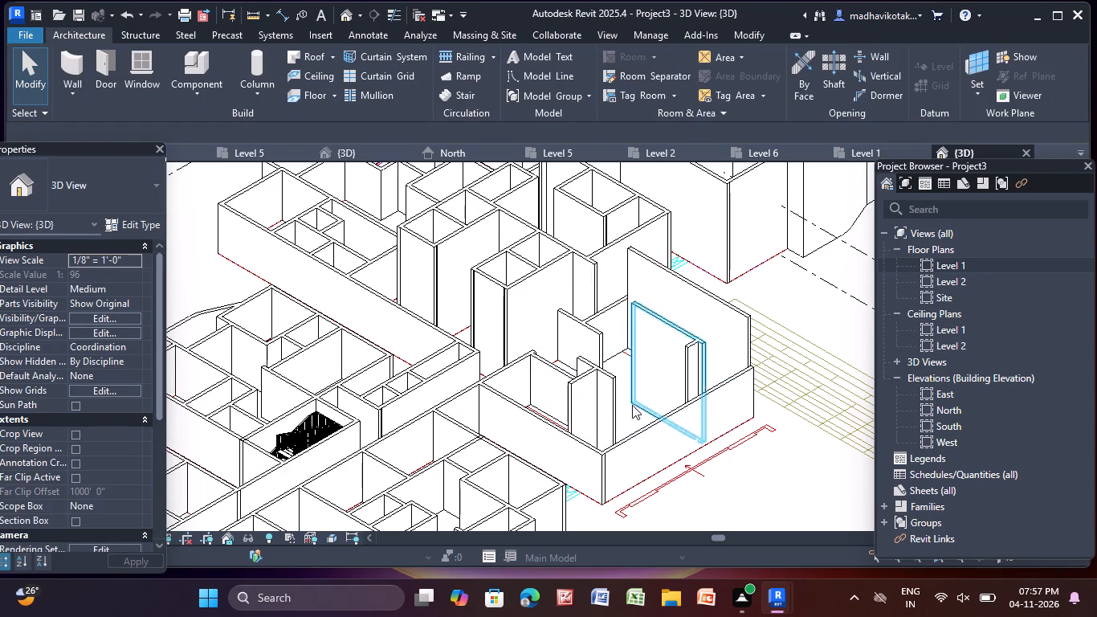
# Set the top constraint of the two tall, short 9" w walls near the front corner of the adjacent unit to Up to level: Level 2.
pyautogui.click(573, 390)
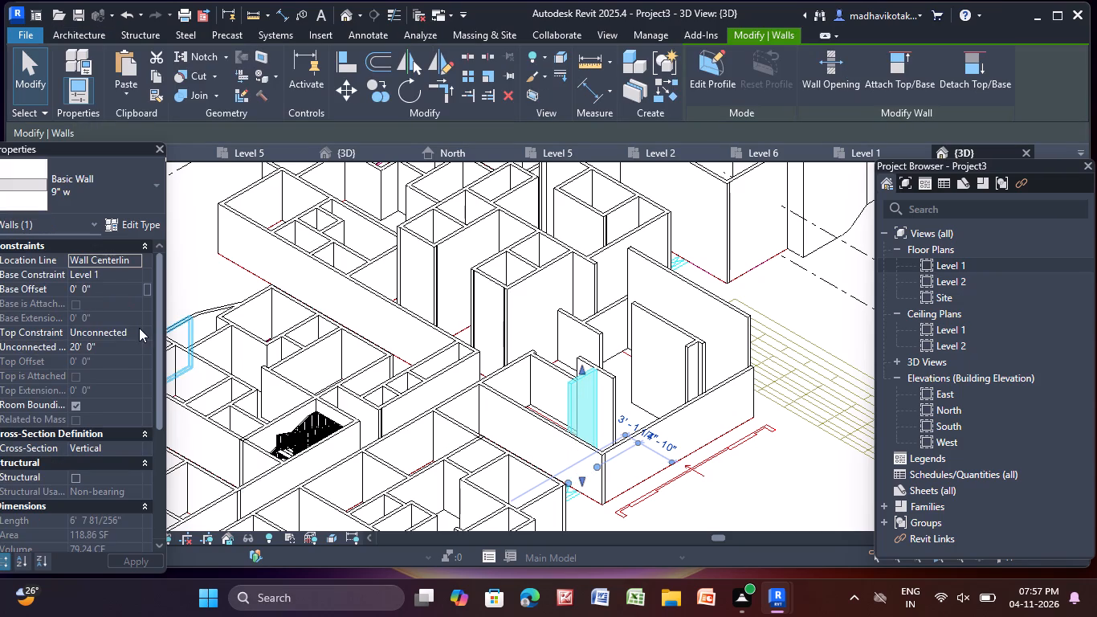
pyautogui.click(131, 336)
pyautogui.click(133, 370)
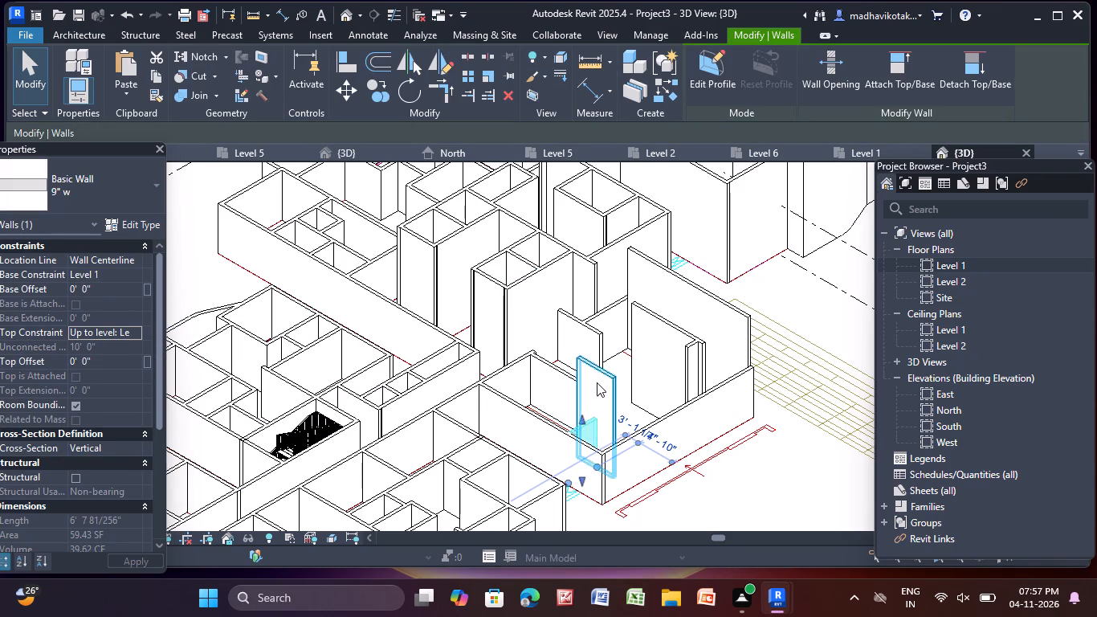
pyautogui.click(597, 382)
pyautogui.click(137, 332)
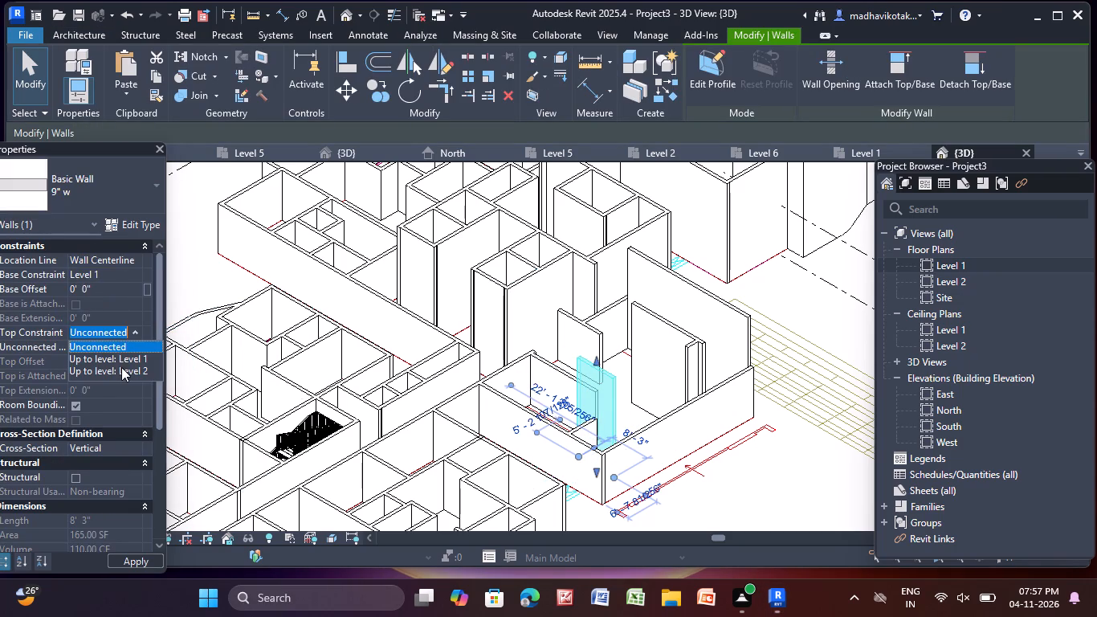
pyautogui.click(121, 370)
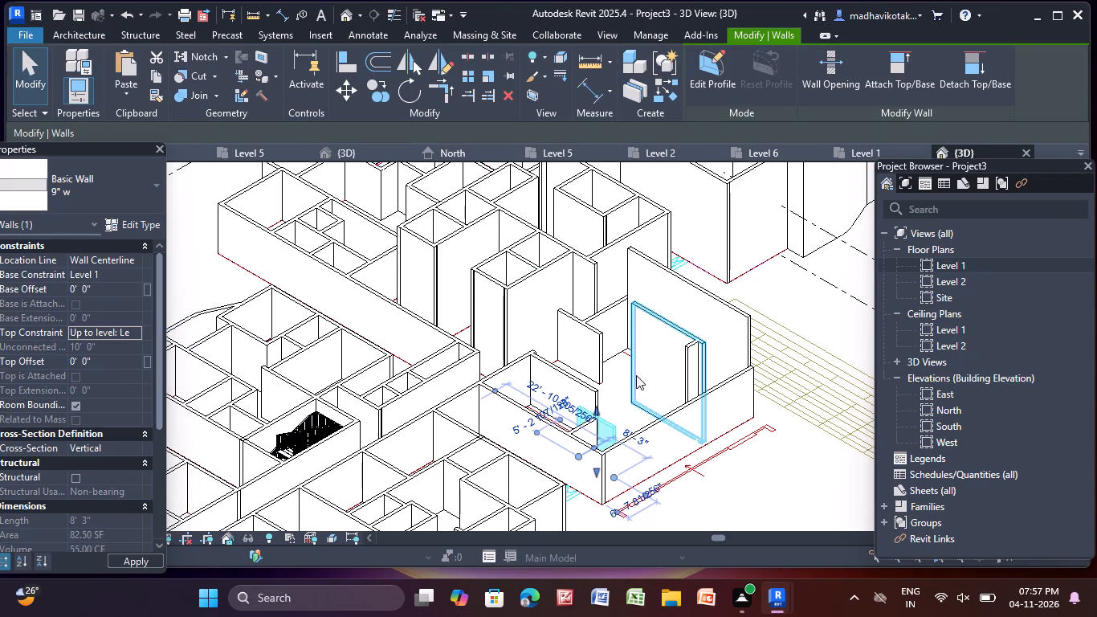
# Set the top constraint of the tall 4.5" p wall in the middle of the corner room to Up to level: Level 2.
pyautogui.click(655, 364)
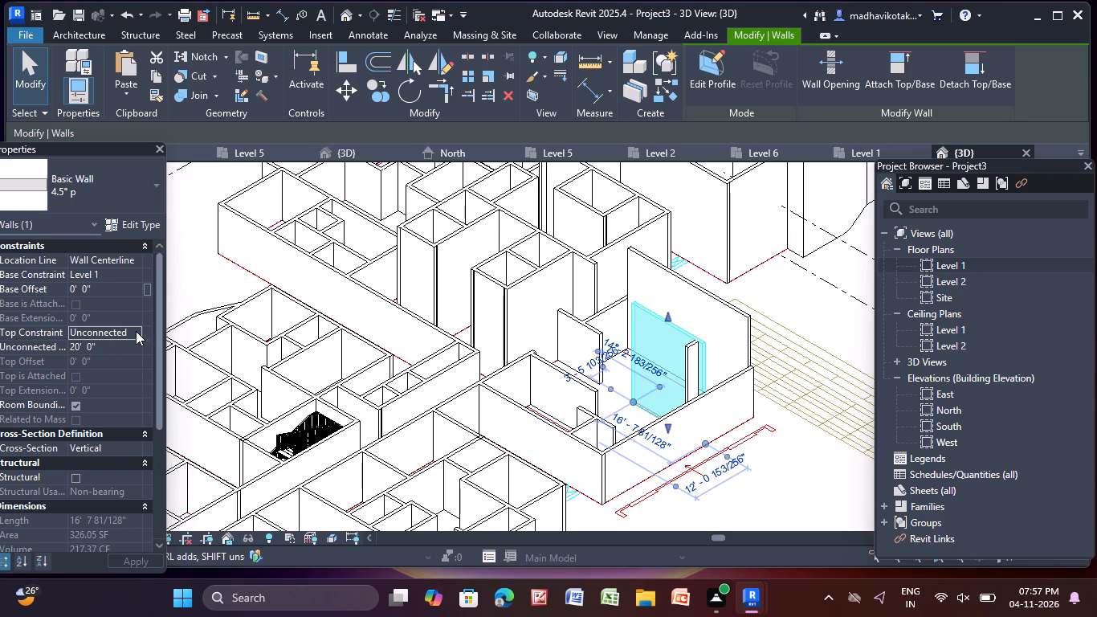
pyautogui.click(136, 331)
pyautogui.click(142, 370)
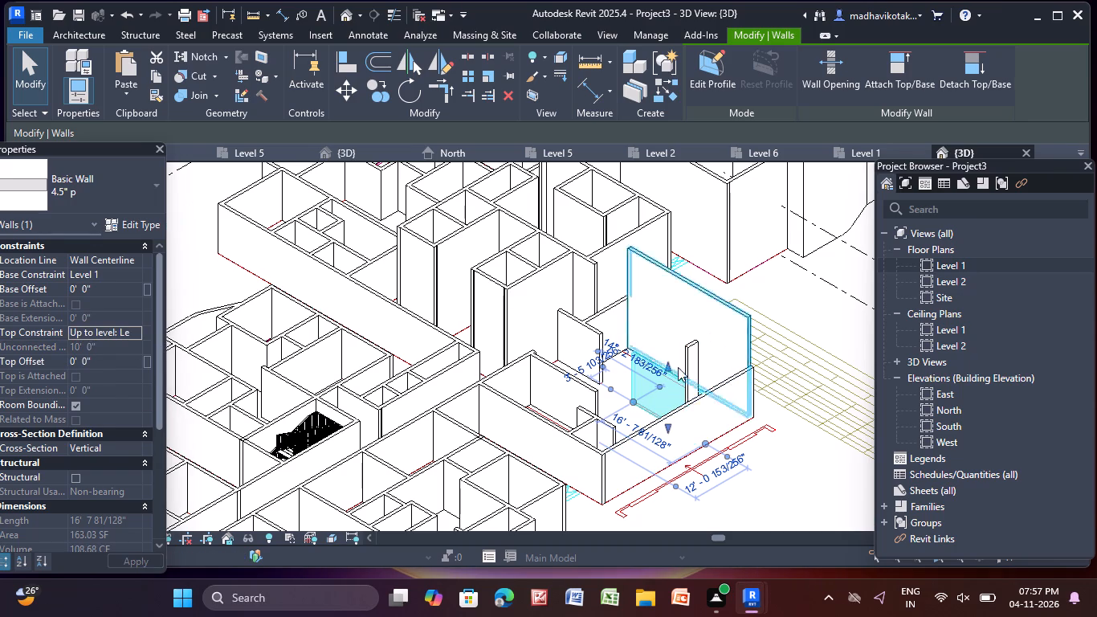
pyautogui.click(593, 338)
pyautogui.press('Escape')
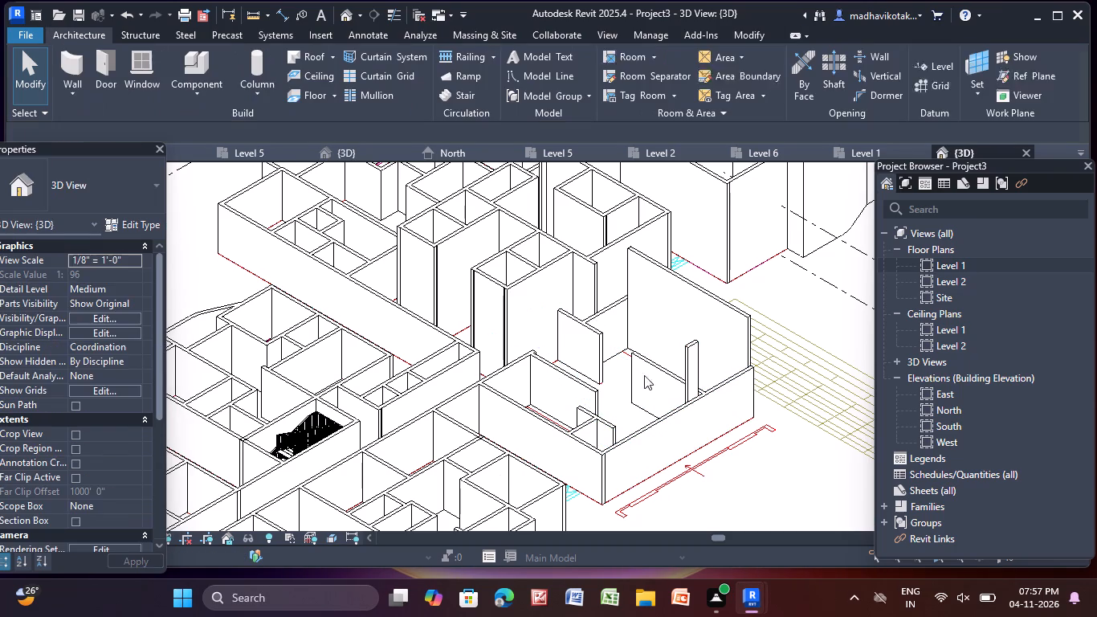
# Set the top constraint of the narrow 9" w wall stub near the corner room's outer wall to Up to level: Level 2.
pyautogui.click(694, 370)
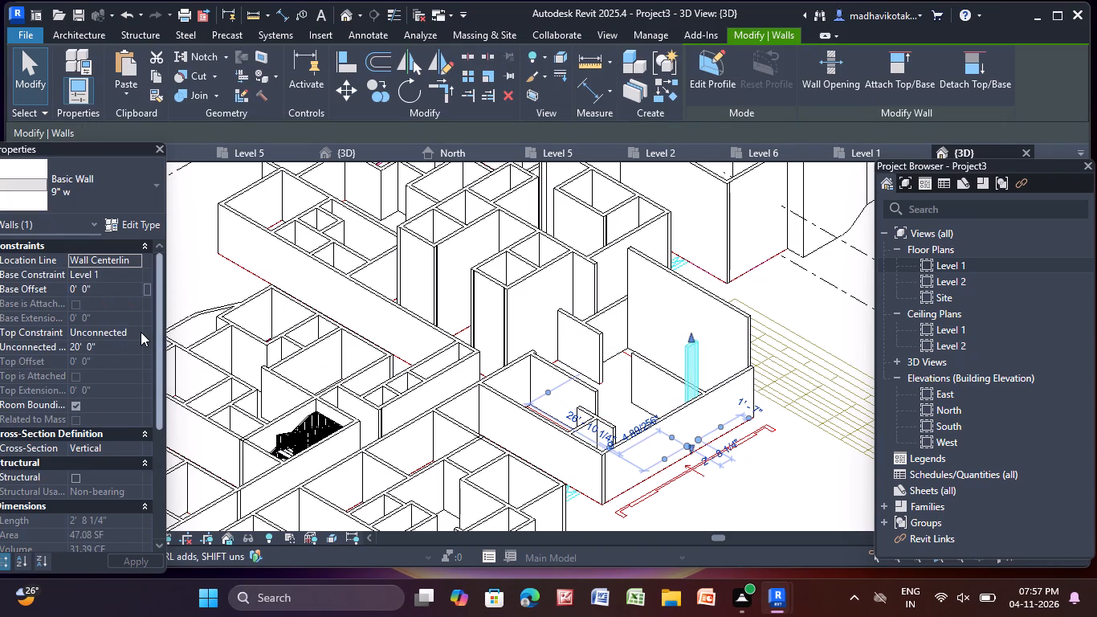
pyautogui.click(134, 336)
pyautogui.click(131, 366)
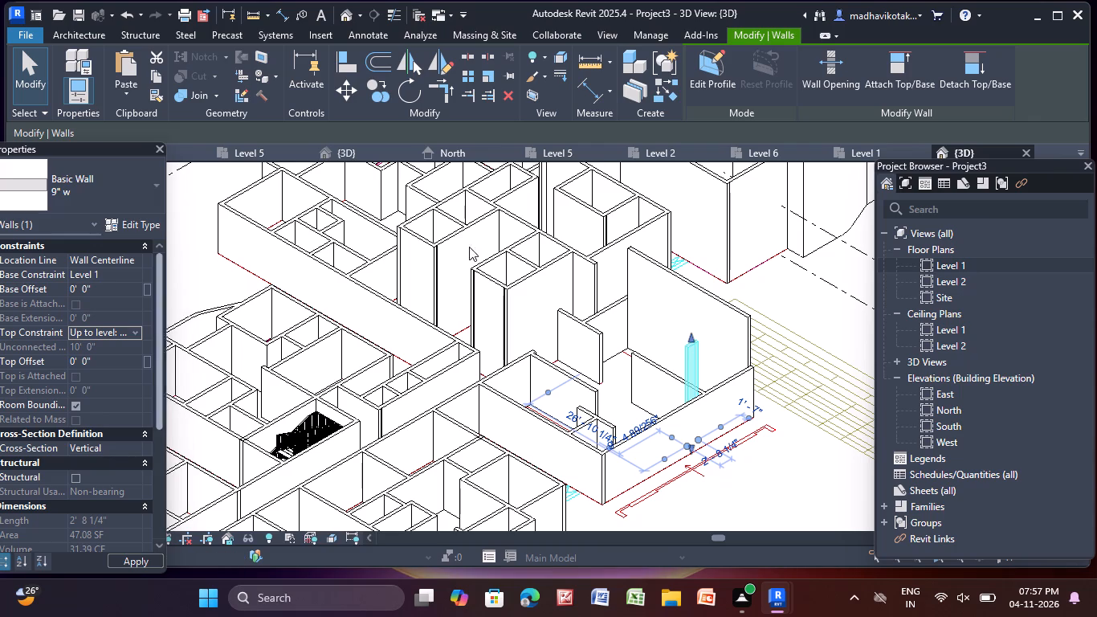
# Set the top constraint of the tall 9" w outer wall beside the hatched CAD linework to Up to level: Level 2.
pyautogui.click(695, 302)
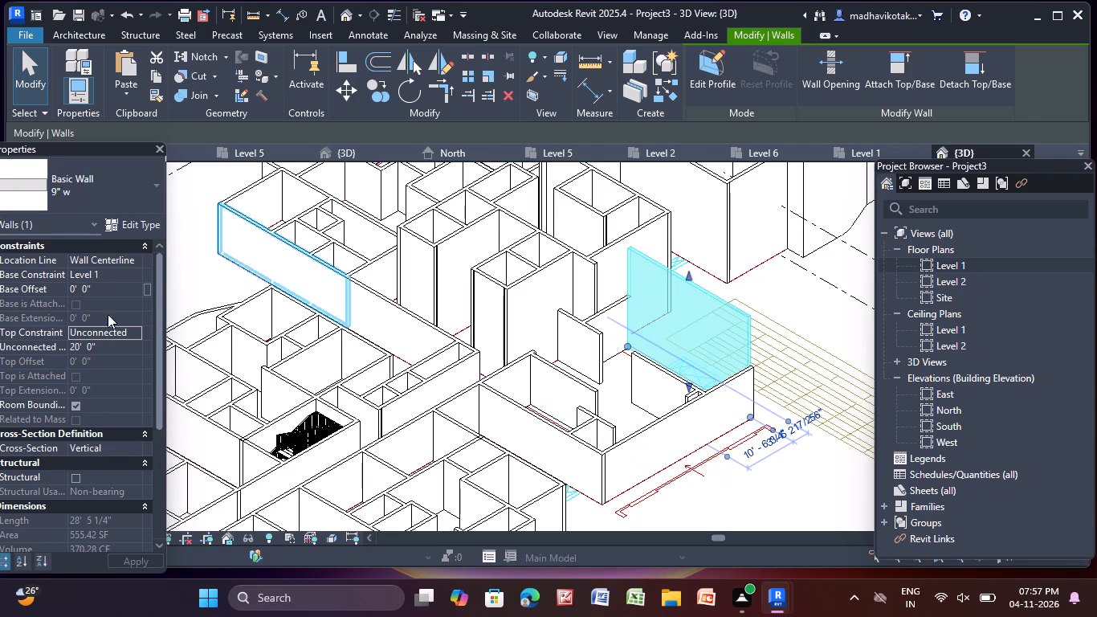
pyautogui.click(133, 336)
pyautogui.click(137, 373)
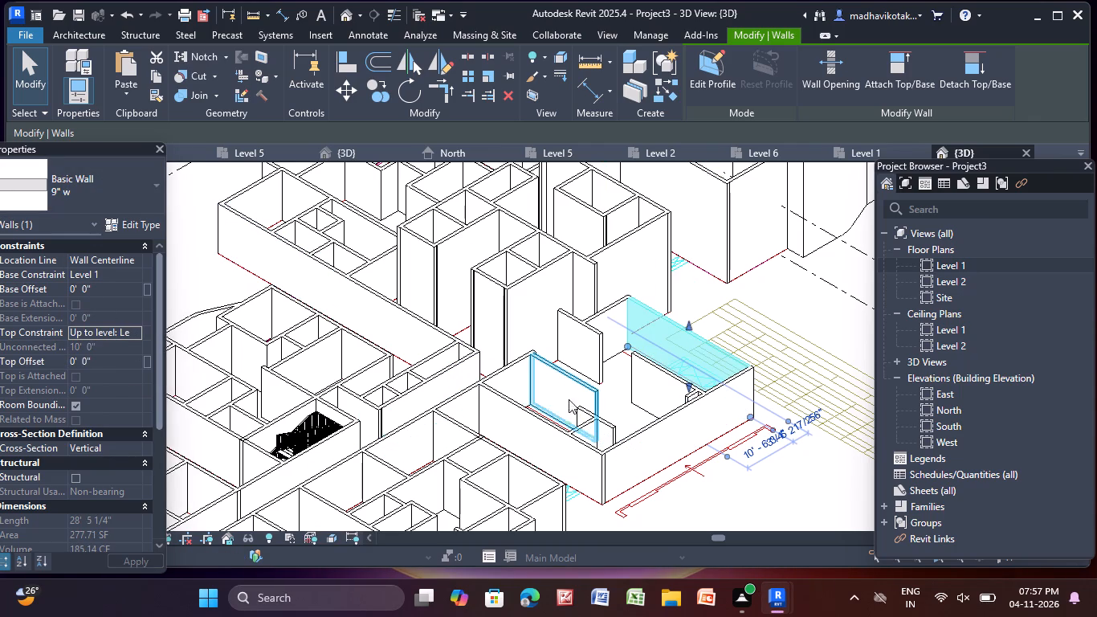
pyautogui.click(586, 337)
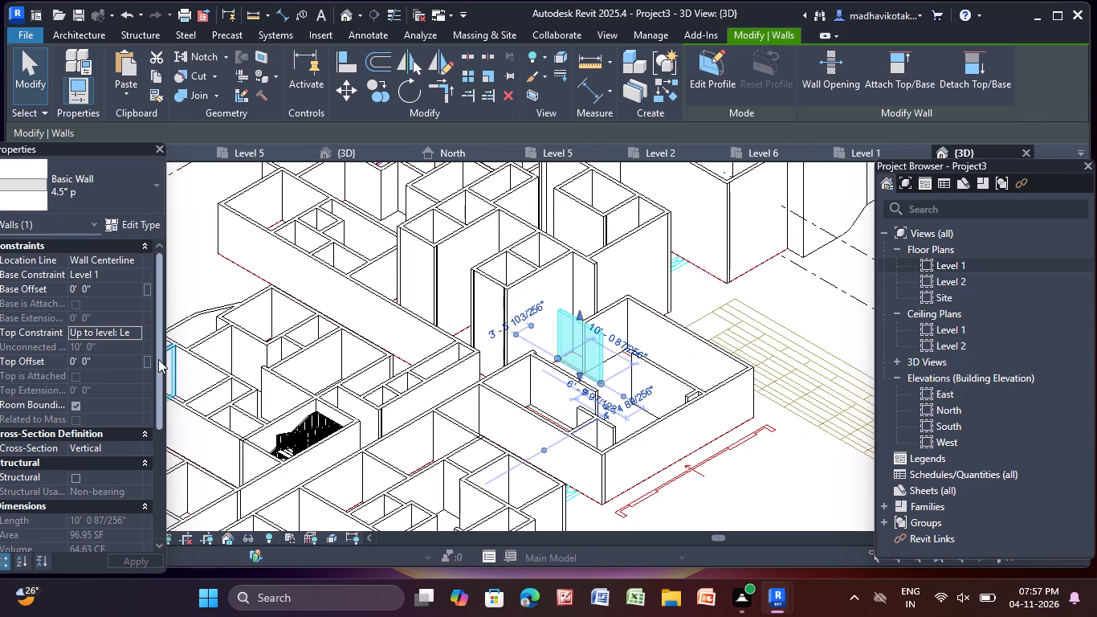
pyautogui.press('Escape')
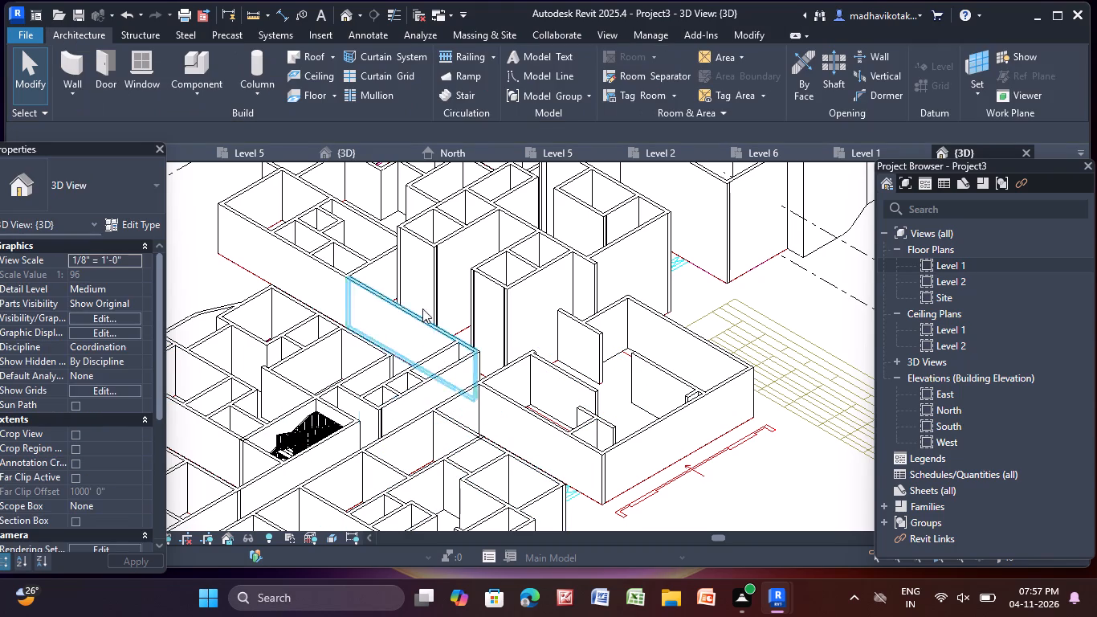
# Set the top constraint of the tall 9" w side wall of the small two-cell block beside the corner unit to Up to level: Level 2.
pyautogui.click(537, 313)
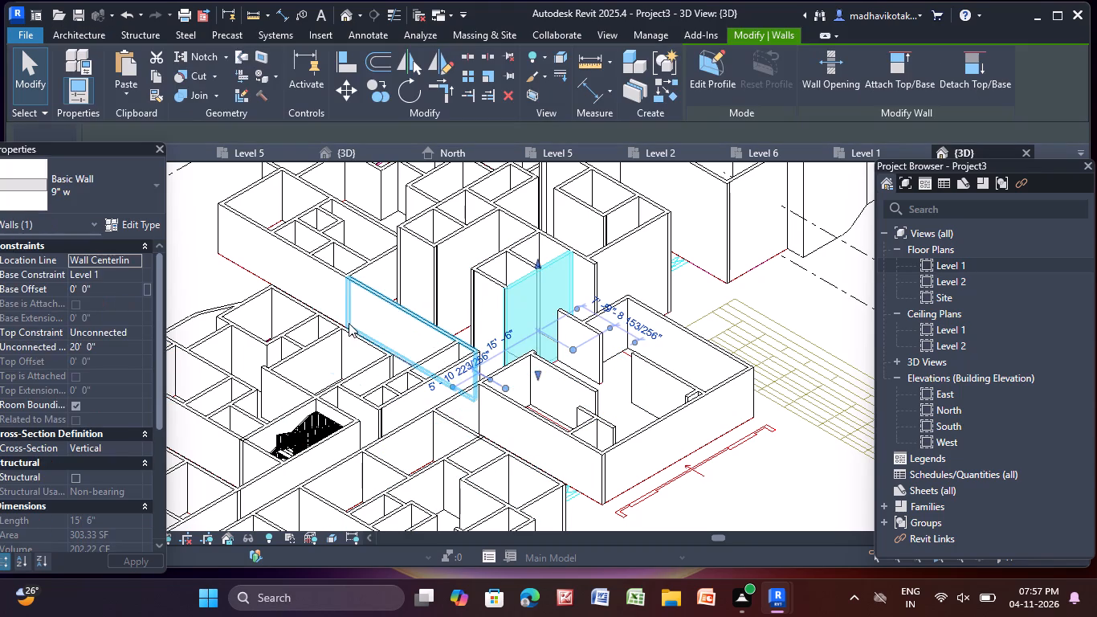
pyautogui.click(136, 339)
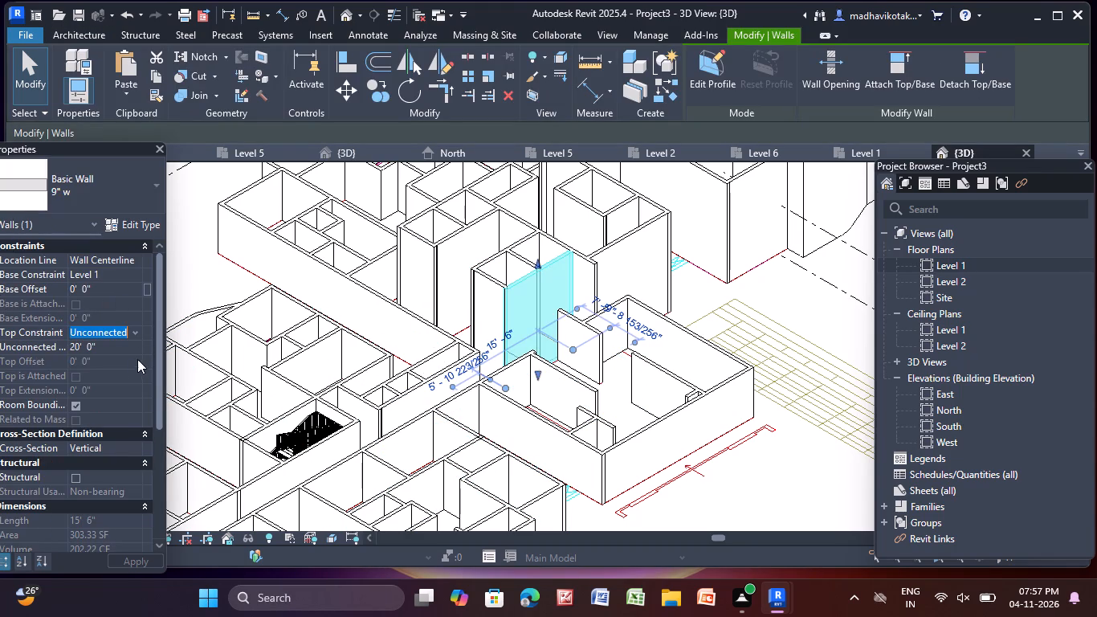
pyautogui.click(135, 330)
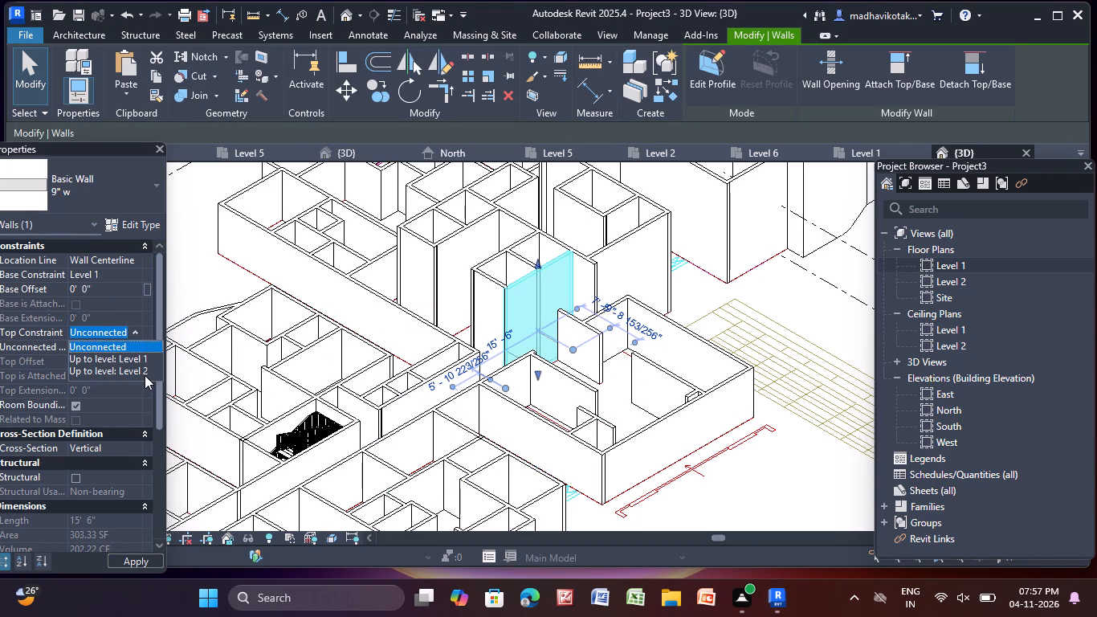
pyautogui.click(144, 371)
# Set the top constraints of the two-cell block's tall 4.5" p end wall and dividing partition to Up to level: Level 2.
pyautogui.moveTo(463, 322); pyautogui.dragTo(439, 357, button='middle')
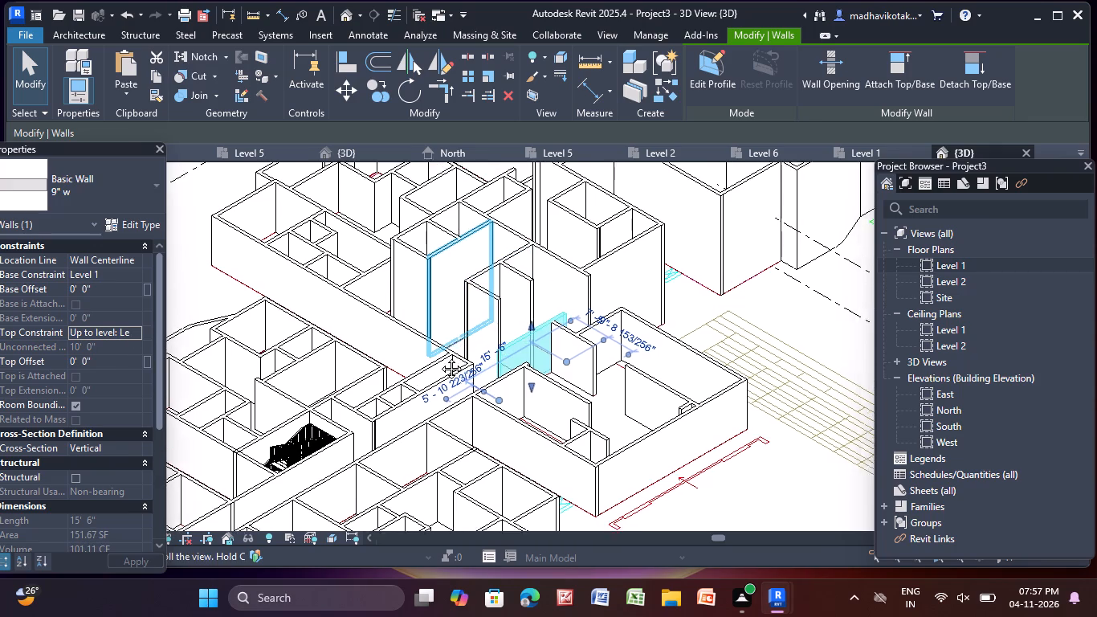
pyautogui.moveTo(439, 357); pyautogui.dragTo(418, 394, button='middle')
pyautogui.scroll(3, 418, 393)
pyautogui.click(447, 372)
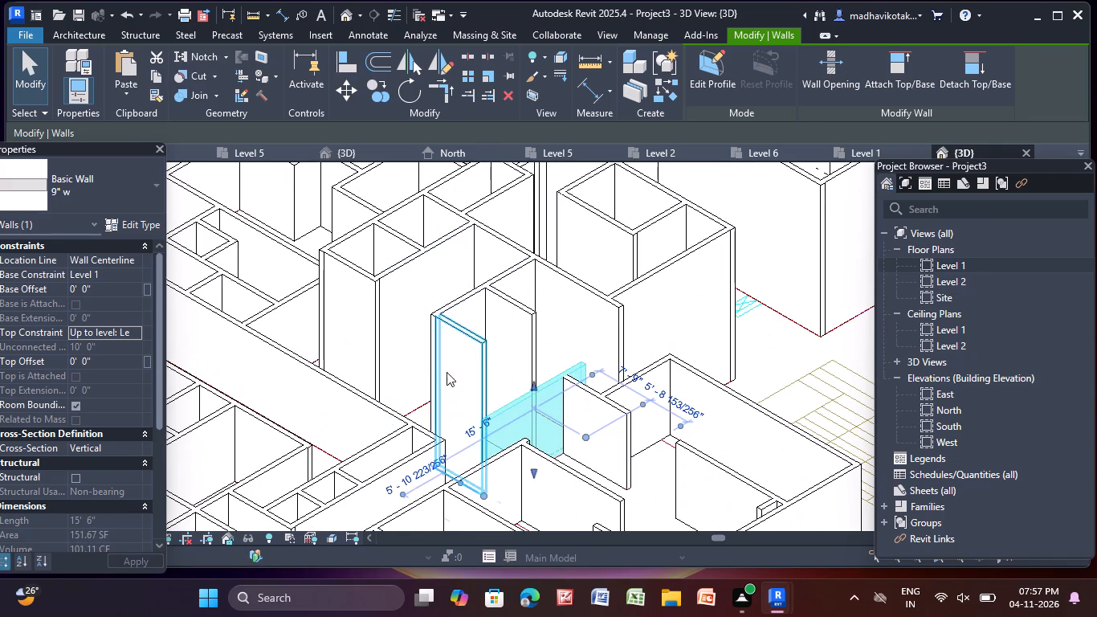
pyautogui.click(137, 336)
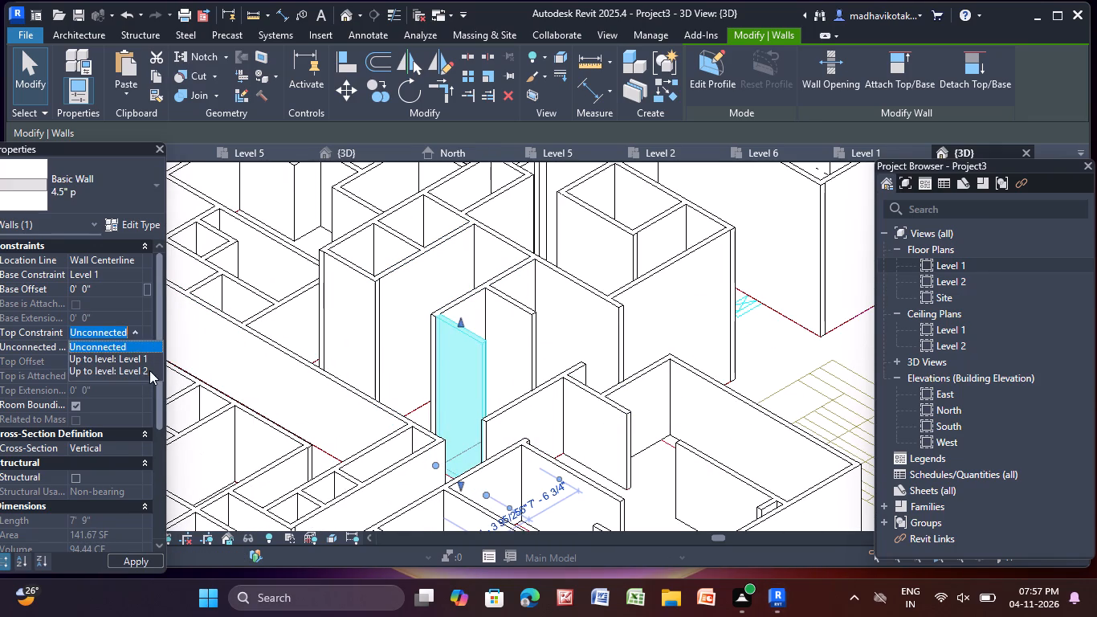
pyautogui.click(149, 370)
pyautogui.click(495, 345)
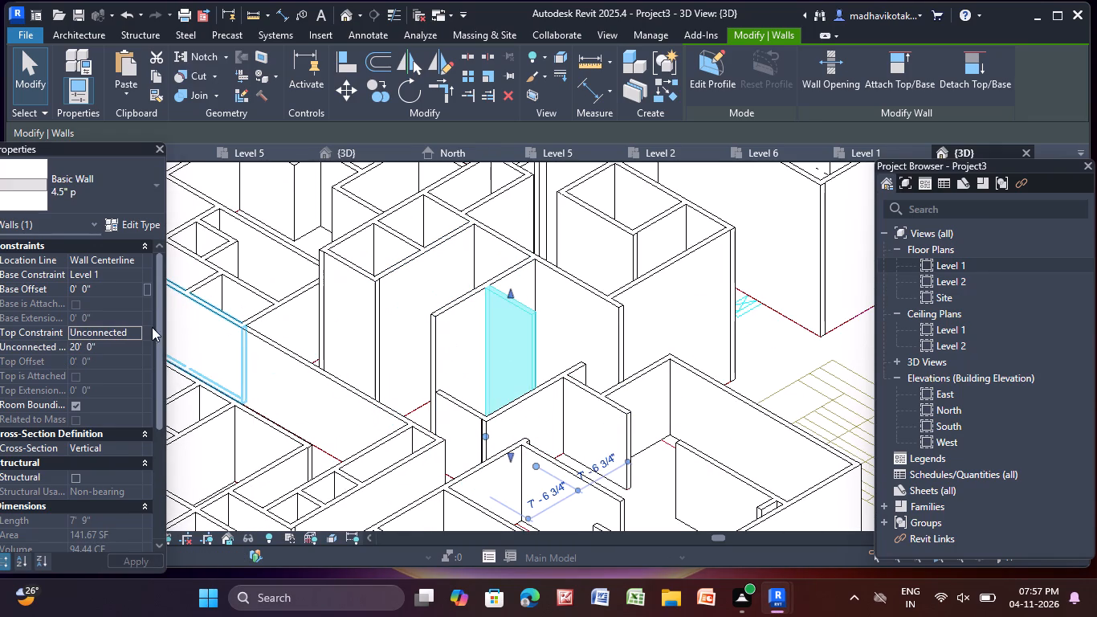
pyautogui.click(133, 332)
pyautogui.click(119, 368)
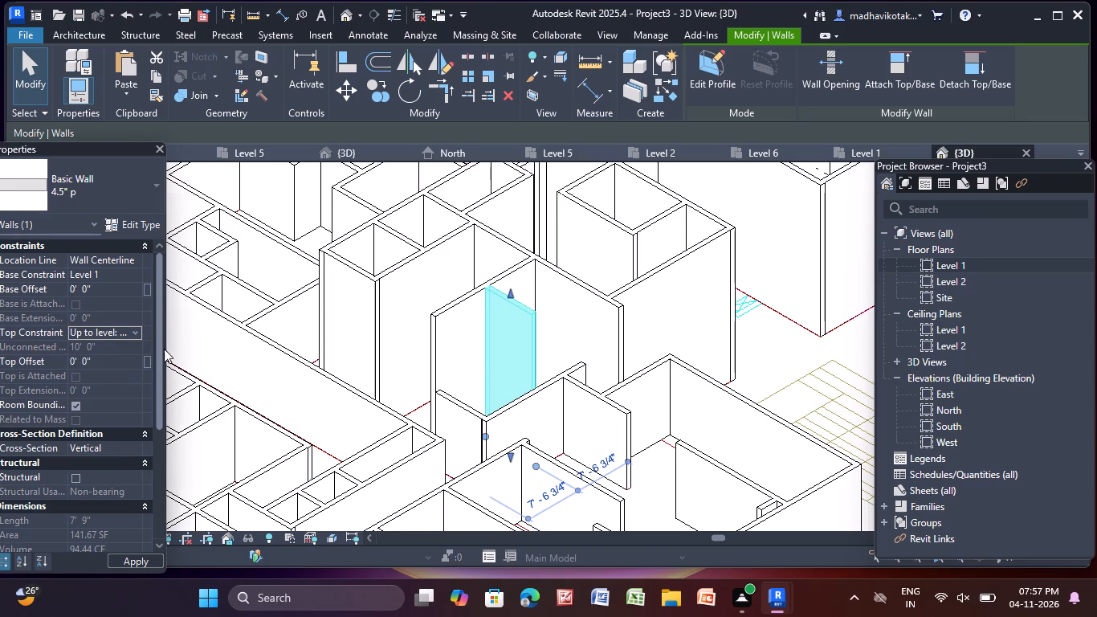
# Set the top constraint of the two-cell block's remaining tall 9" w side wall to Up to level: Level 2.
pyautogui.click(509, 315)
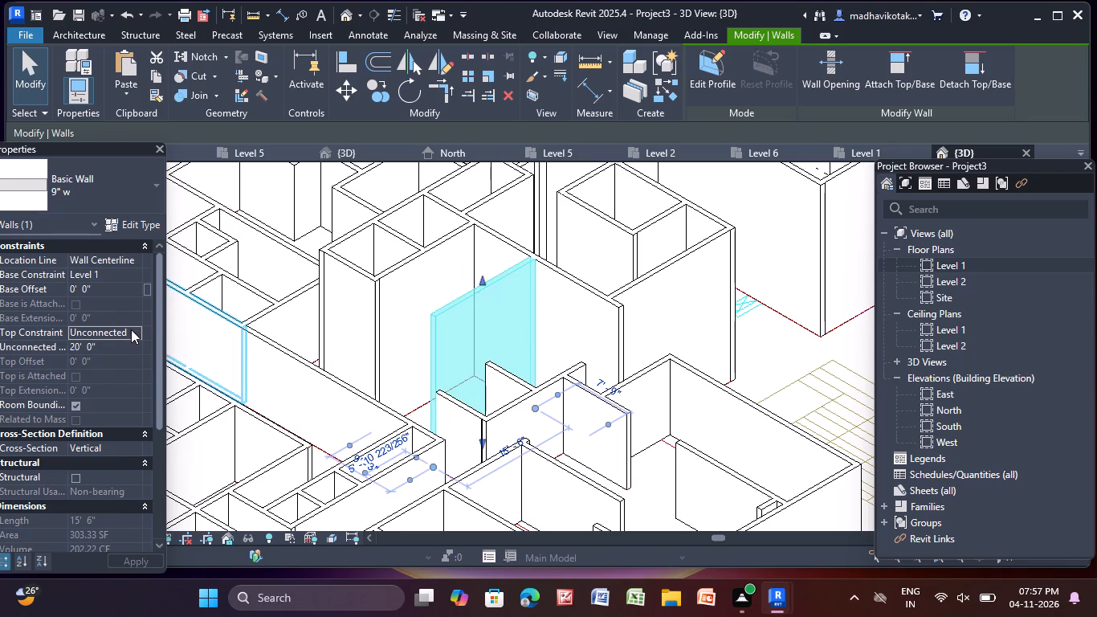
pyautogui.click(129, 330)
pyautogui.click(134, 333)
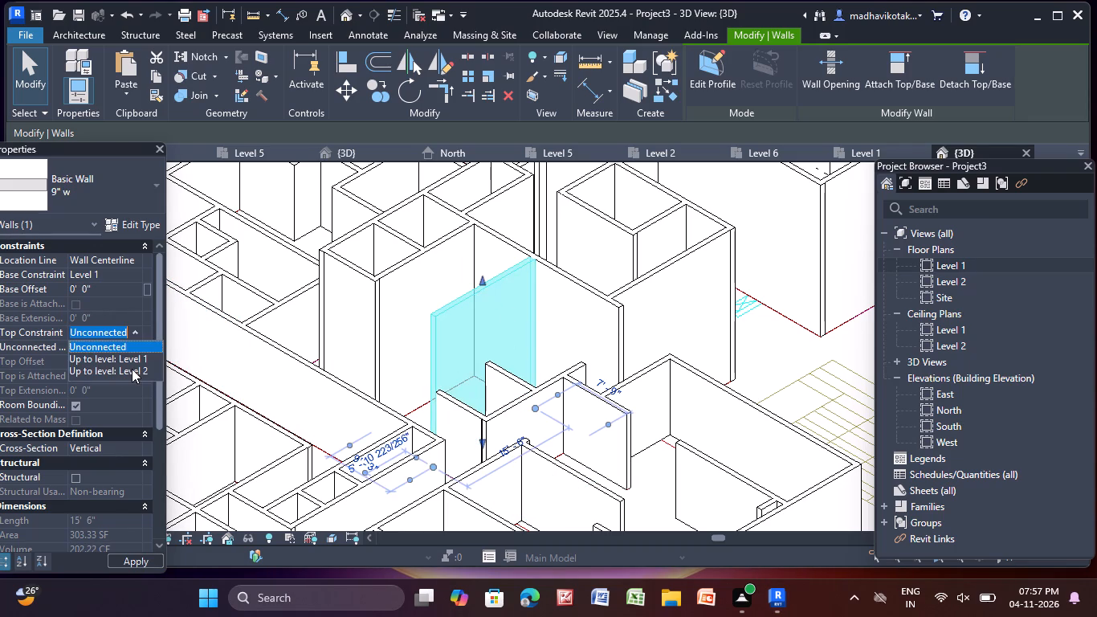
pyautogui.click(132, 370)
# Set the top constraint of the long, tall 9" w wall running behind the two-cell block to Up to level: Level 2.
pyautogui.click(553, 292)
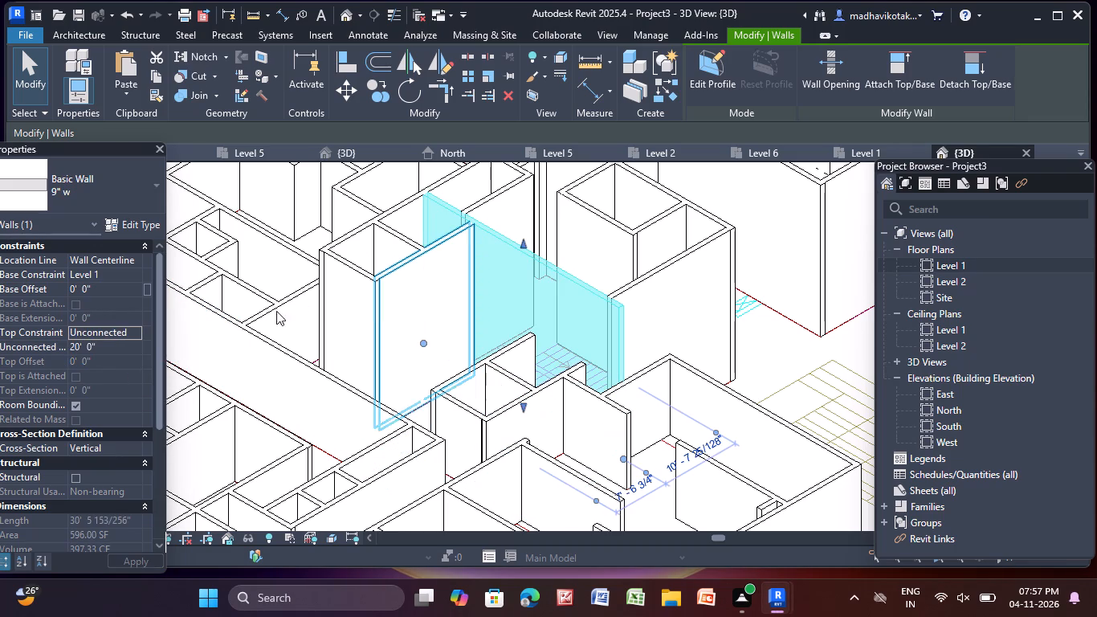
pyautogui.click(133, 336)
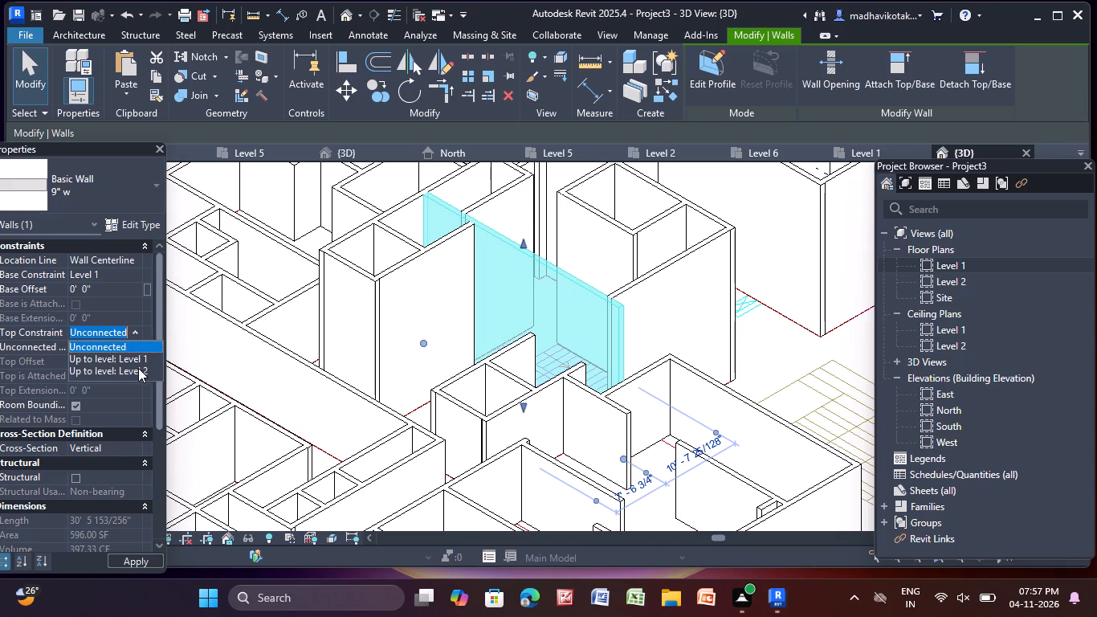
pyautogui.click(137, 376)
# Set the top constraint of the tall 9" w side wall of the second two-cell block, facing the lowered block, to Up to level: Level 2.
pyautogui.click(432, 280)
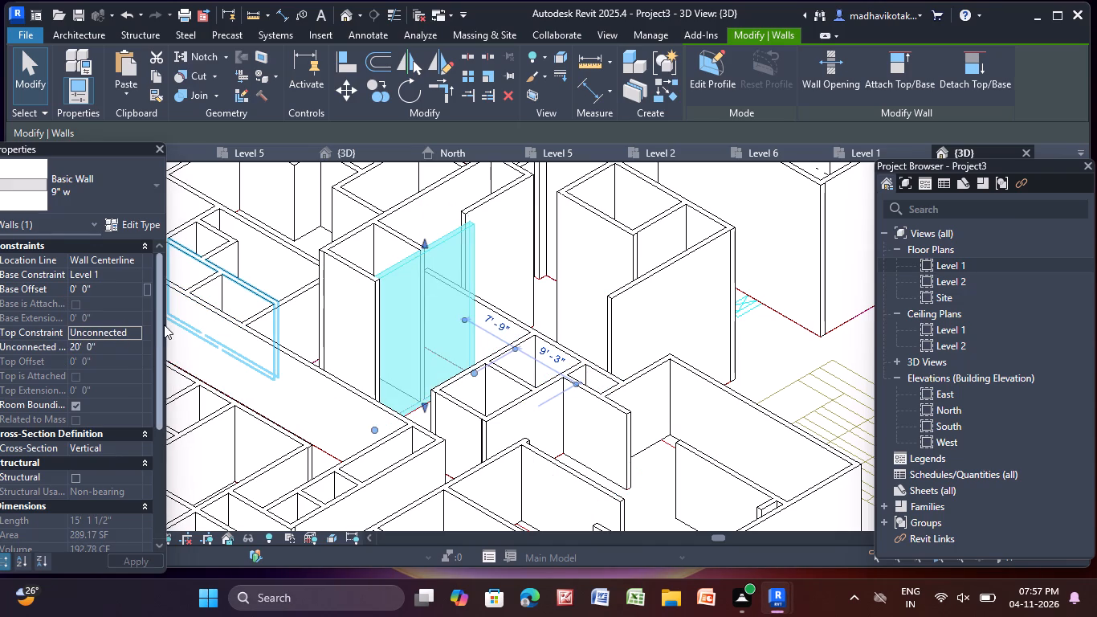
pyautogui.click(129, 337)
pyautogui.click(126, 374)
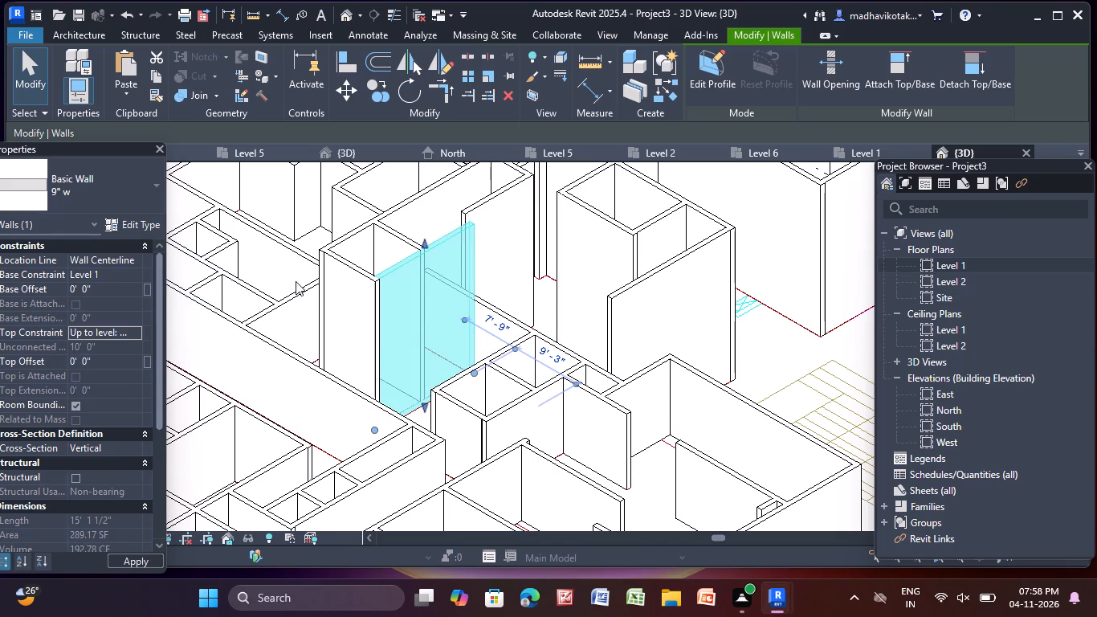
# Set the top constraint of the second two-cell block's short 9" w end wall along the corridor to Up to level: Level 2.
pyautogui.click(336, 282)
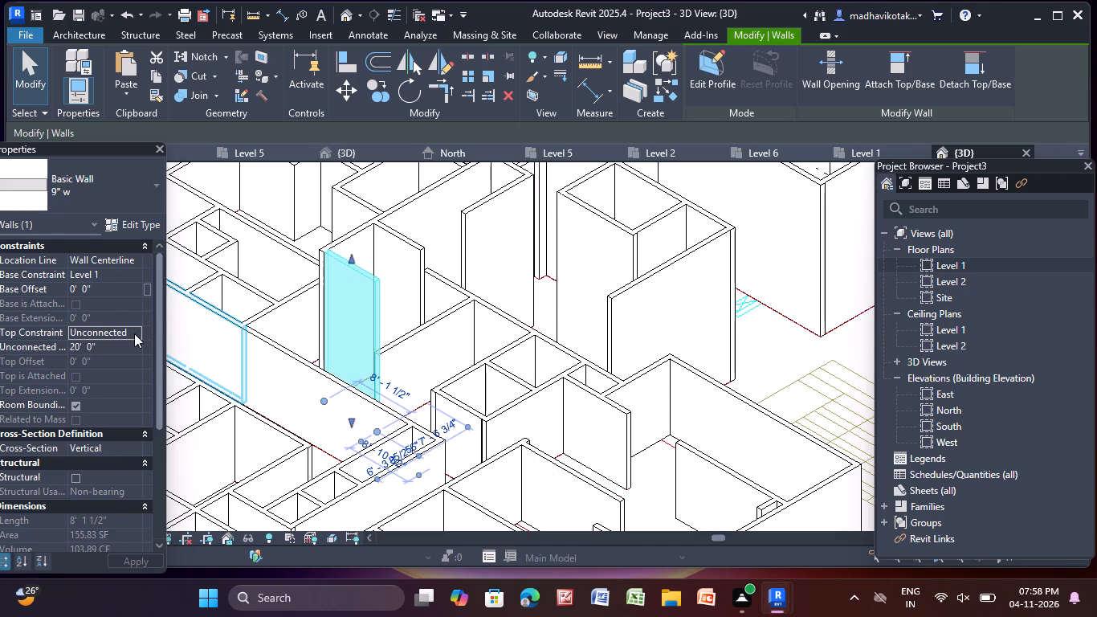
pyautogui.click(131, 334)
pyautogui.click(123, 369)
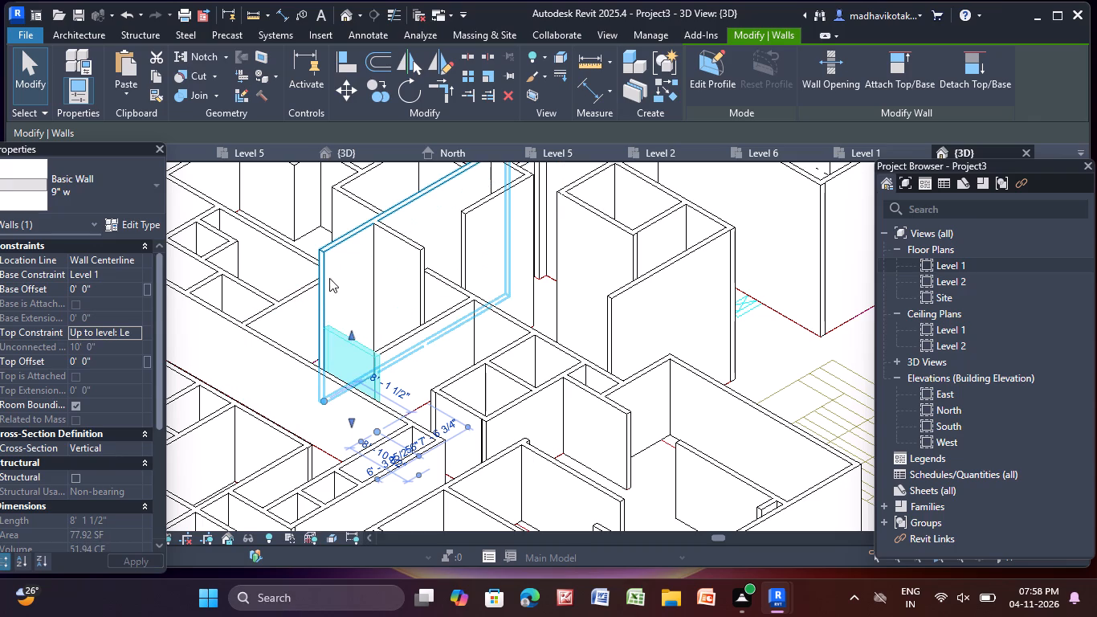
# Set the top constraint of the long, tall 9" w wall on the far side of the second two-cell block to Up to level: Level 2.
pyautogui.click(331, 278)
pyautogui.click(133, 331)
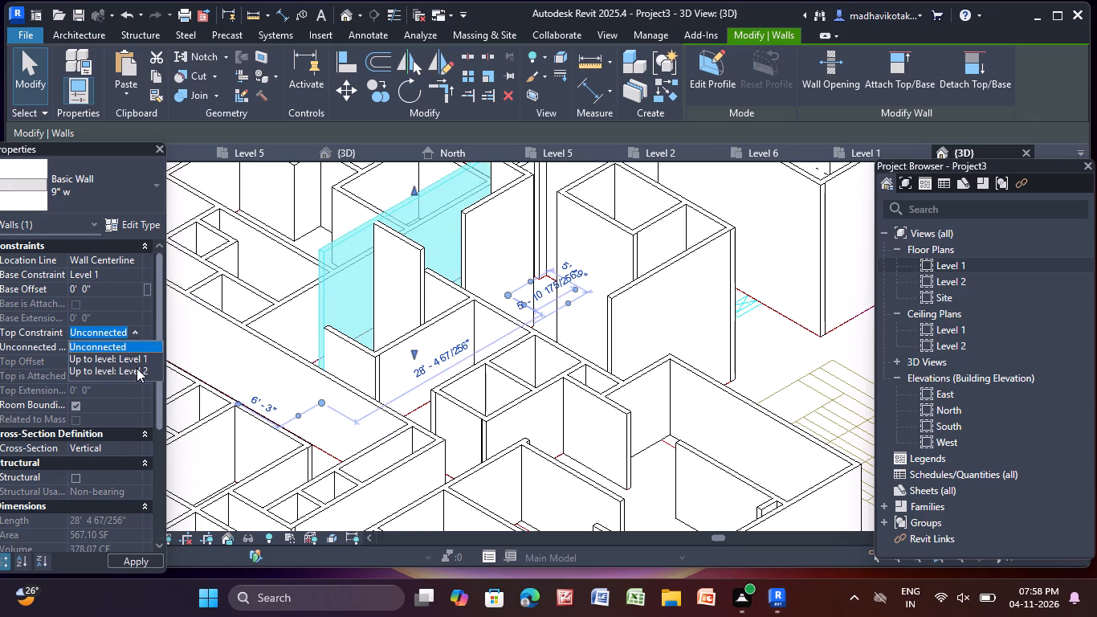
pyautogui.click(132, 369)
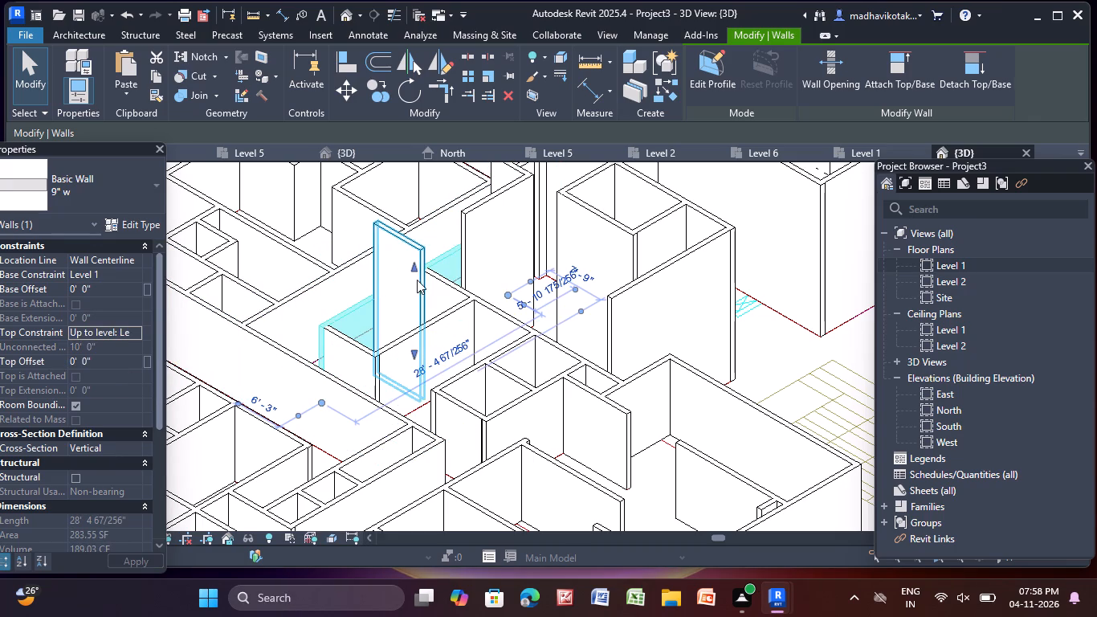
# Set the top constraint of the tall 4.5" p partition inside the second two-cell block to Up to level: Level 2.
pyautogui.click(406, 280)
pyautogui.click(137, 332)
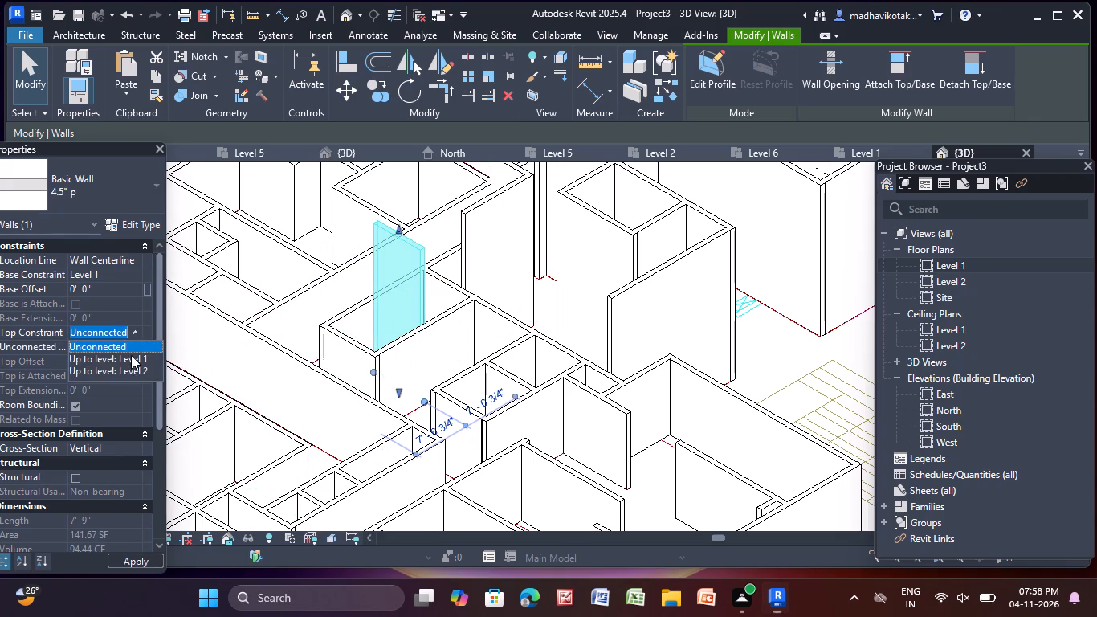
pyautogui.click(137, 370)
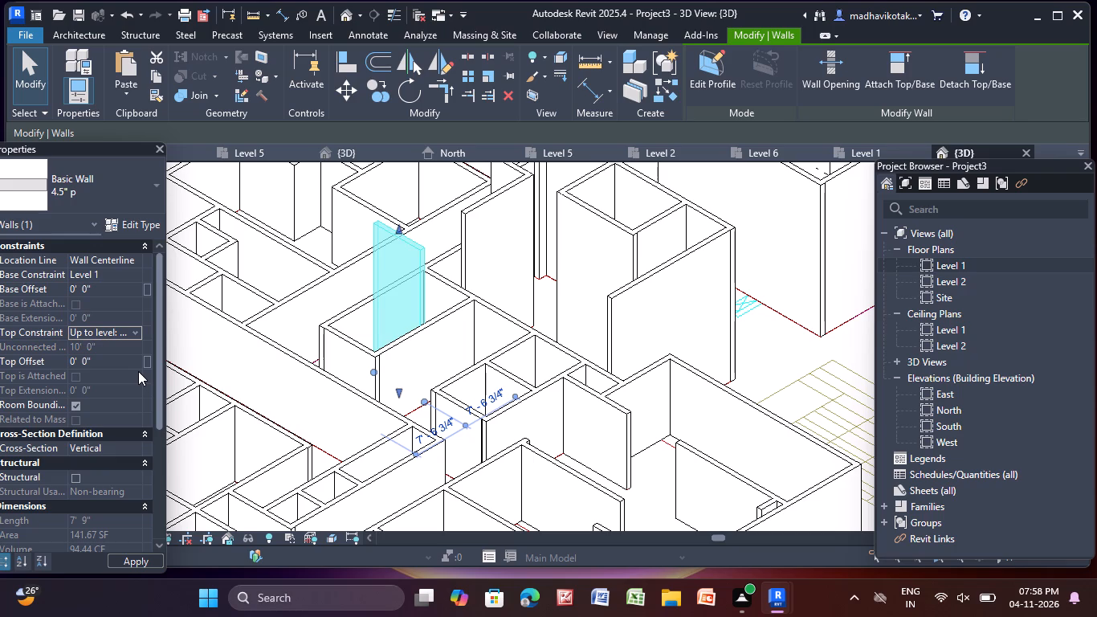
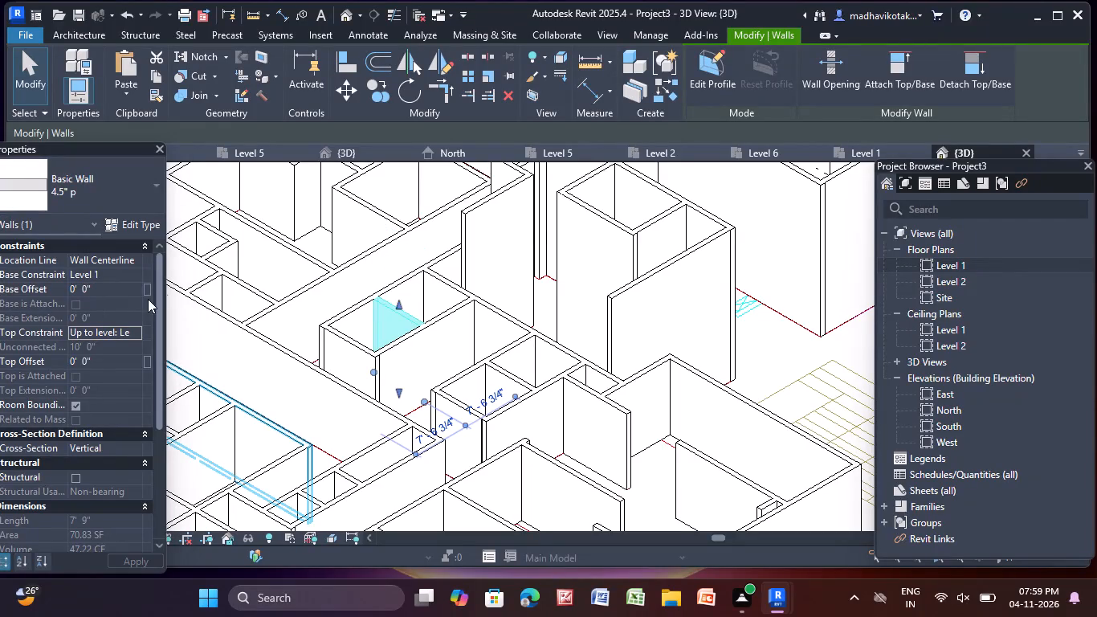
# Set the top constraint of the tall 9" w wall extending from the lowered two-cell block to Up to level: Level 2.
pyautogui.press('Escape')
pyautogui.scroll(-1, 501, 275)
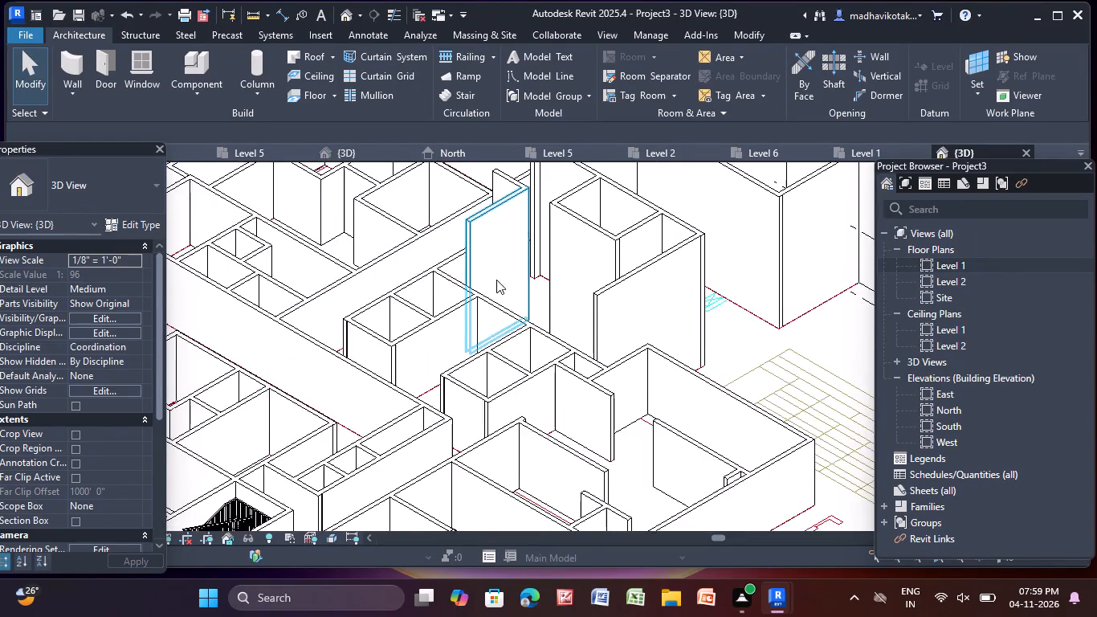
pyautogui.moveTo(477, 300); pyautogui.dragTo(402, 413, button='middle')
pyautogui.click(414, 334)
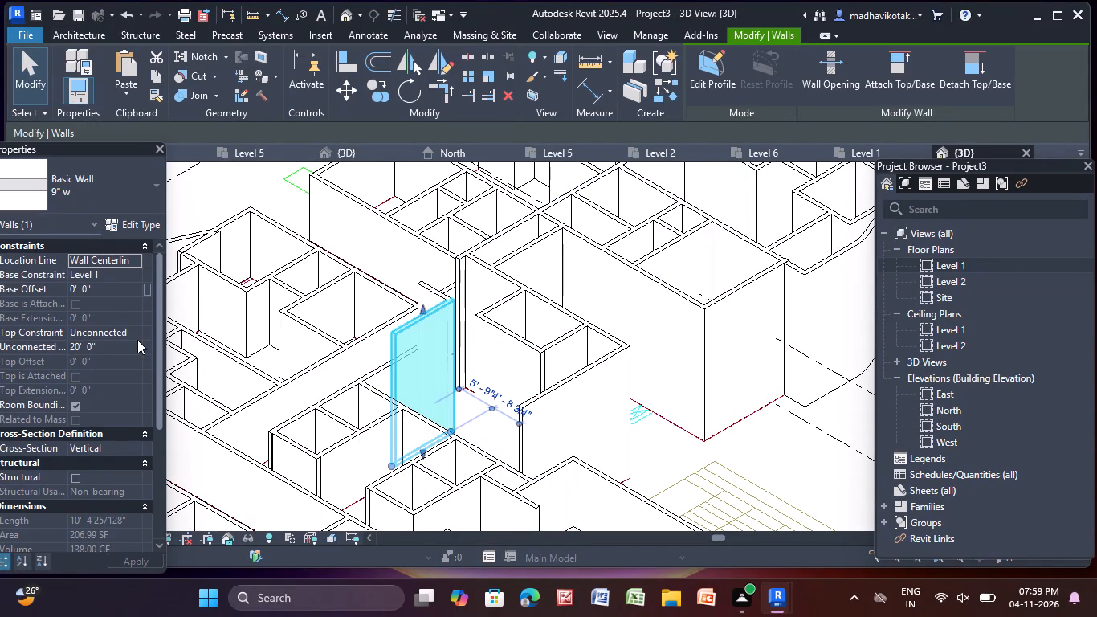
pyautogui.click(133, 334)
pyautogui.click(128, 375)
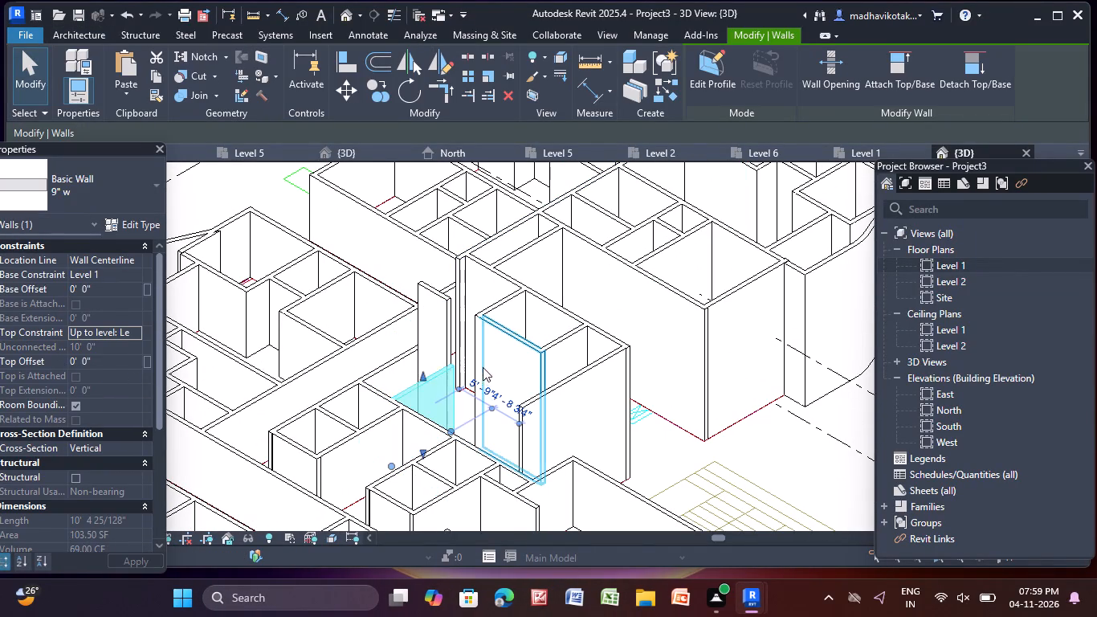
# Set the top constraint of the narrow, tall 4.5" p wall behind the newly lowered 9" w wall to Up to level: Level 2.
pyautogui.click(427, 319)
pyautogui.click(136, 333)
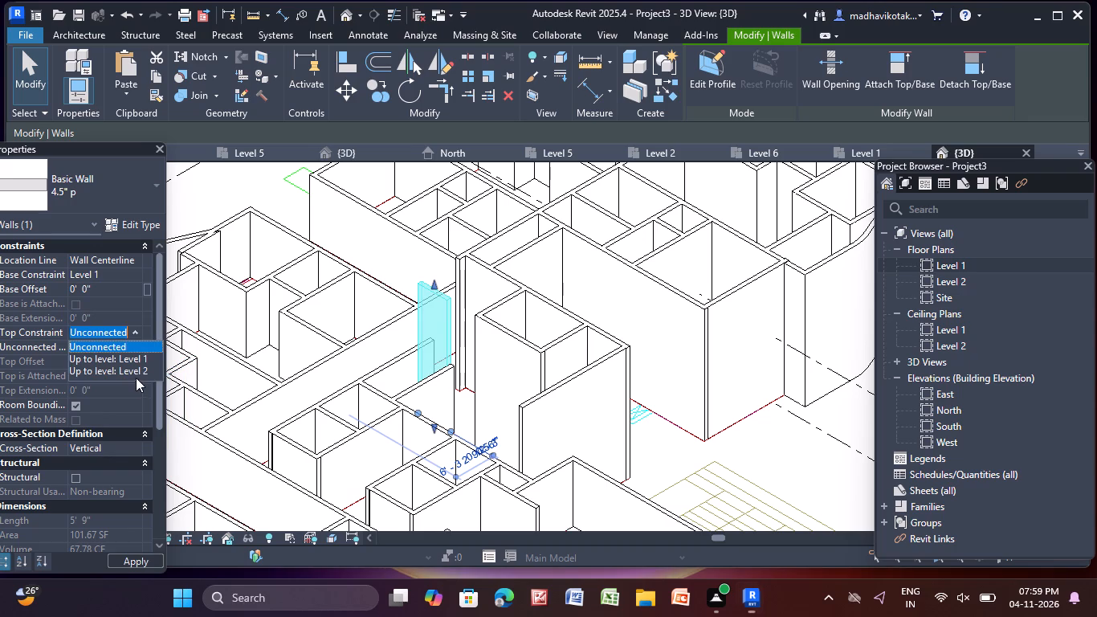
pyautogui.click(141, 370)
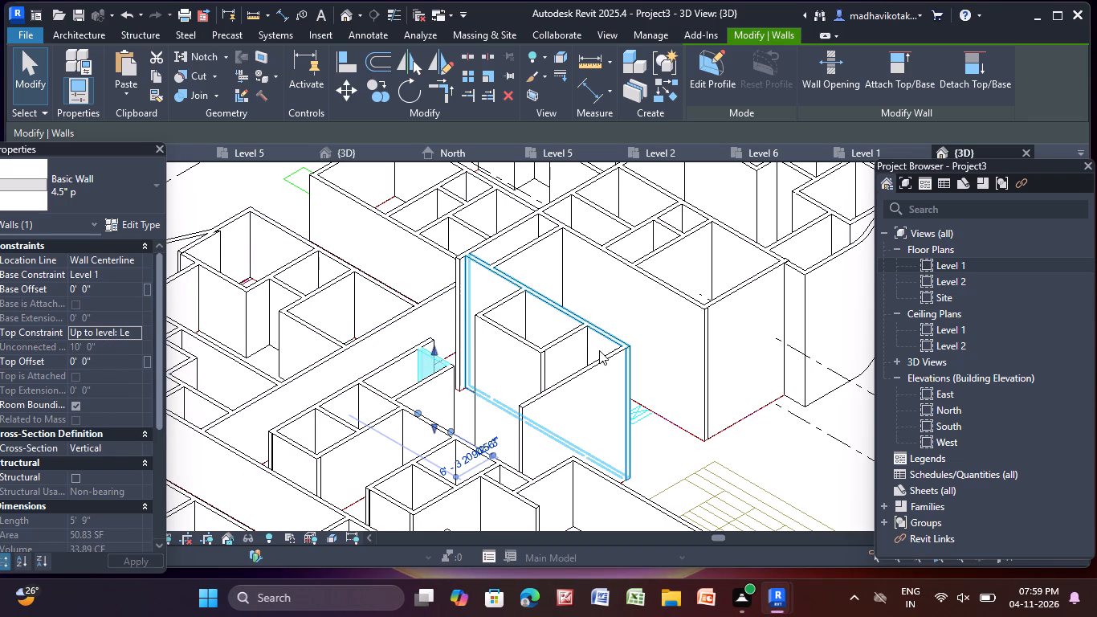
# Set the top constraint of the tall 9" w outer side wall of the adjacent two-cell block to Up to level: Level 2.
pyautogui.click(577, 415)
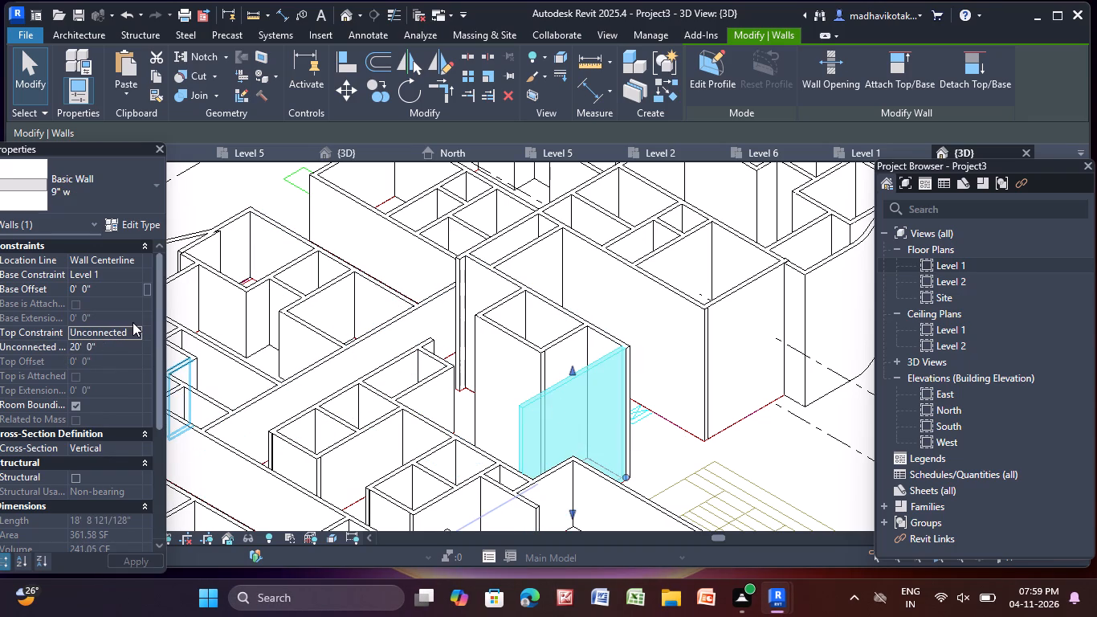
pyautogui.click(135, 334)
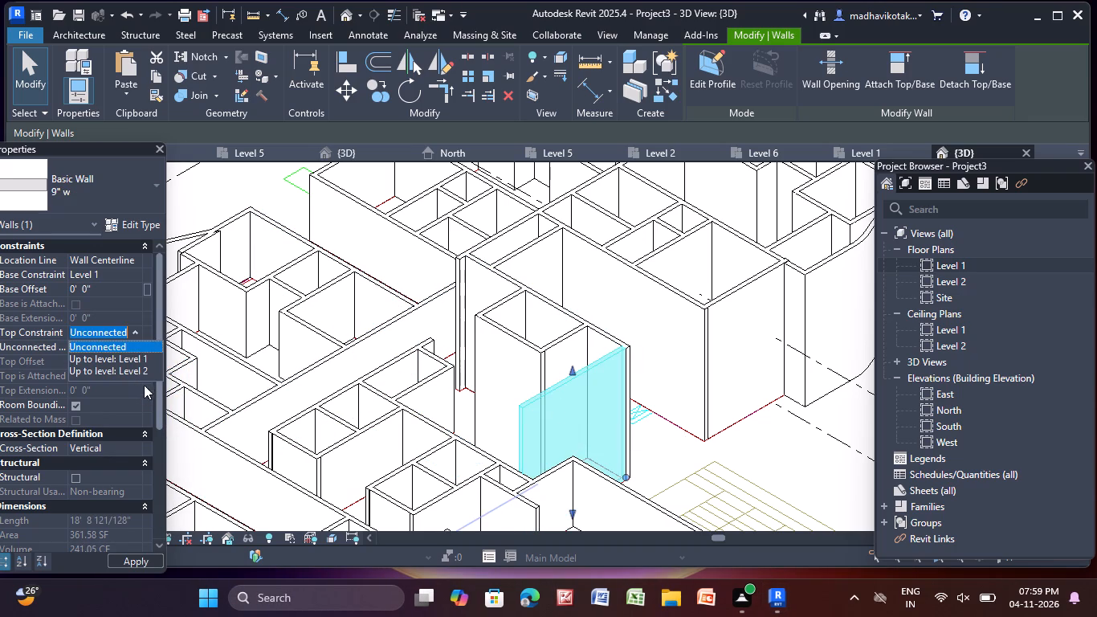
pyautogui.click(149, 371)
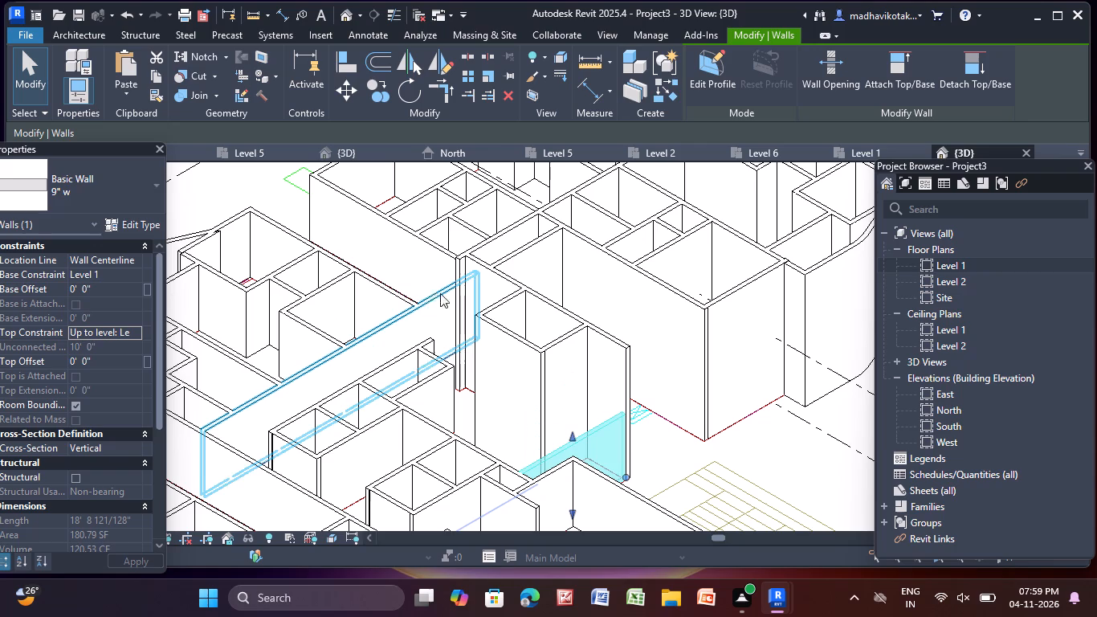
# Set the top constraint of the adjacent block's tall 4.5" p front wall, about 11' 2" long, to Up to level: Level 2.
pyautogui.click(514, 355)
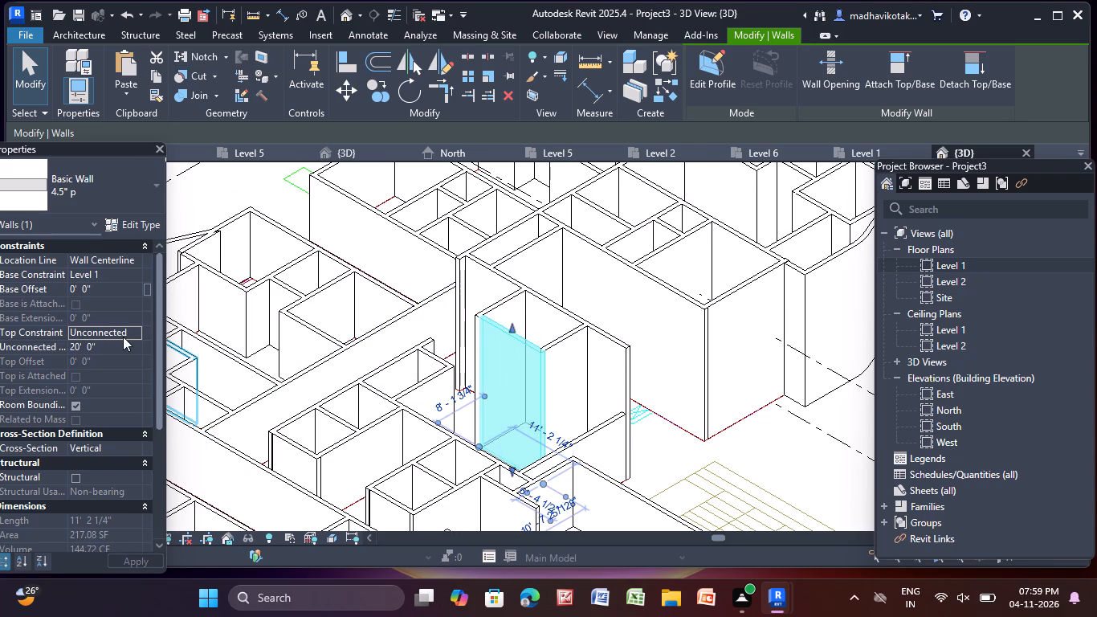
pyautogui.click(134, 331)
pyautogui.click(129, 369)
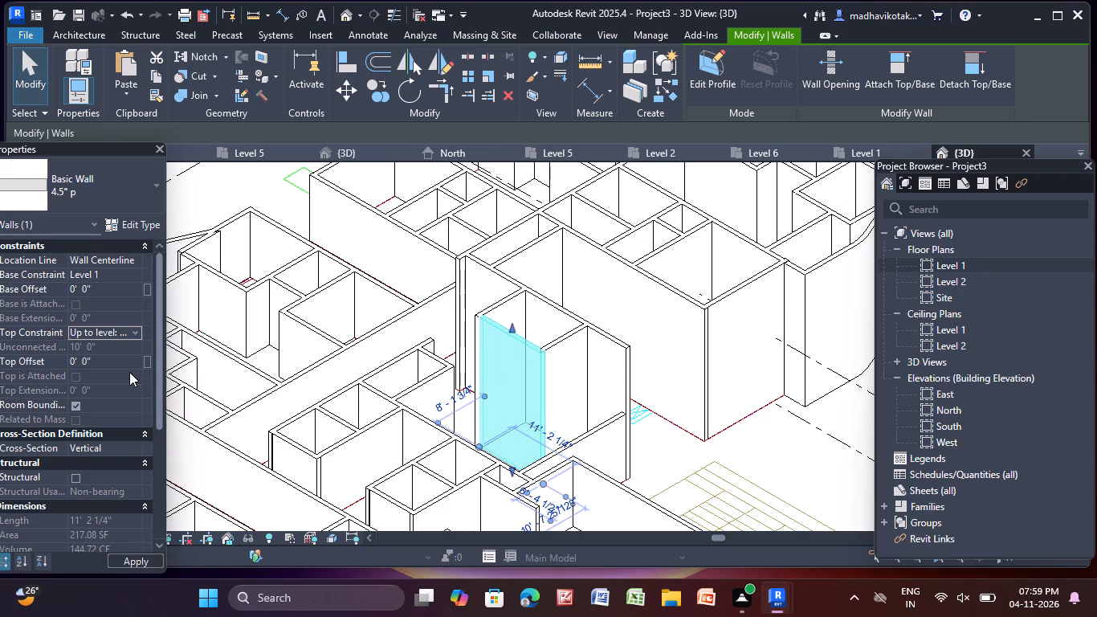
# Set the top constraint of the tall 4.5" p partition between the adjacent block's two cells to Up to level: Level 2.
pyautogui.click(569, 384)
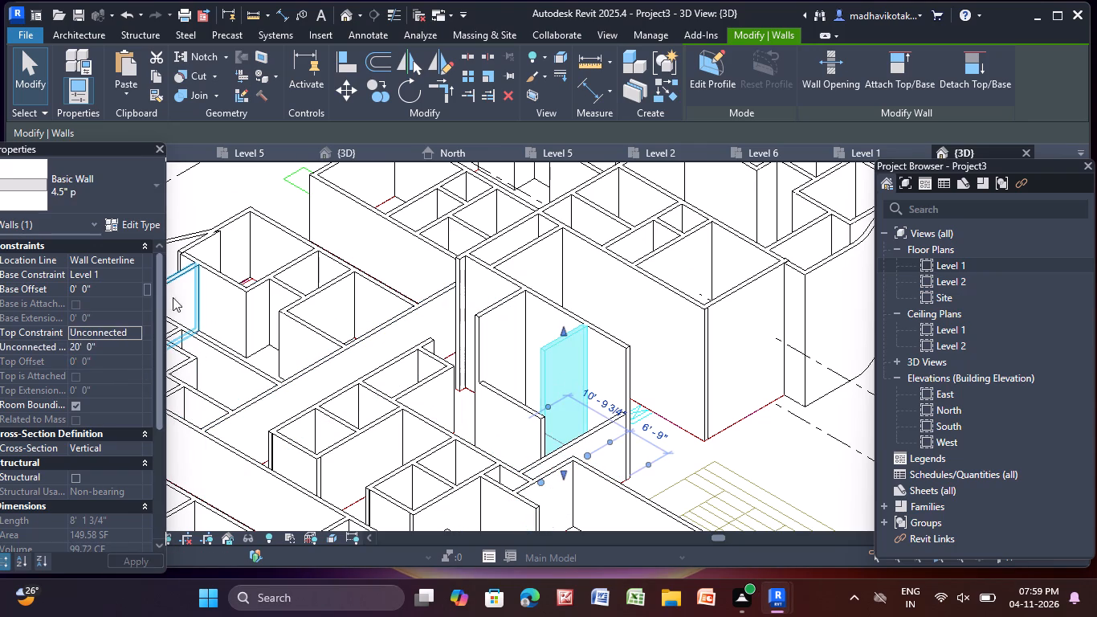
pyautogui.click(137, 334)
pyautogui.click(138, 375)
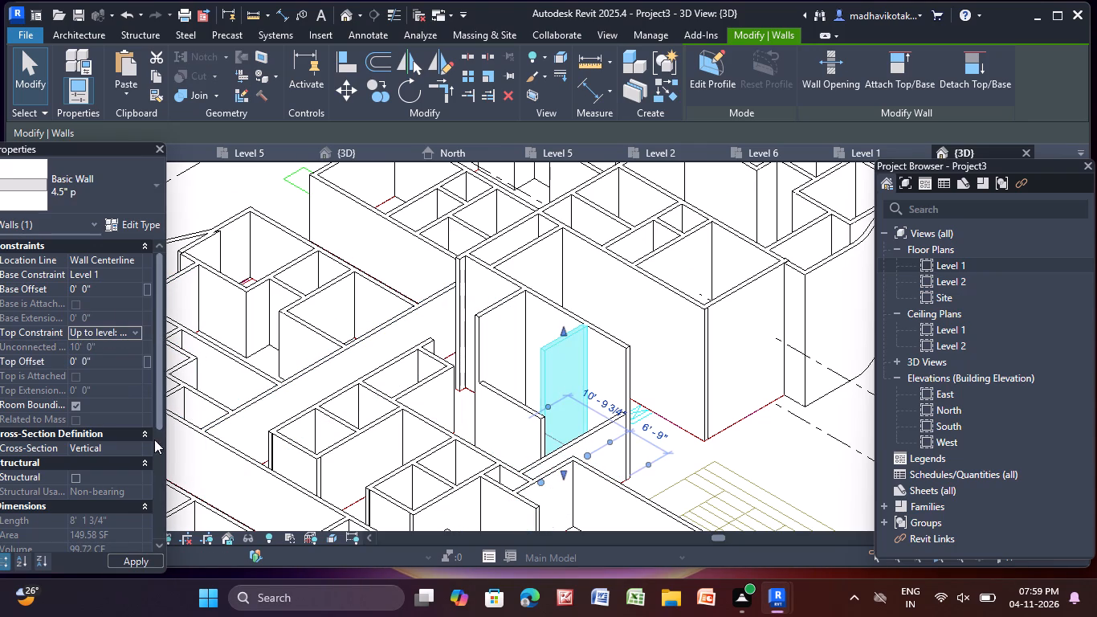
# Set the top constraint of the long, tall 9" w wall along the back of the adjacent two-cell block to Up to level: Level 2.
pyautogui.click(533, 366)
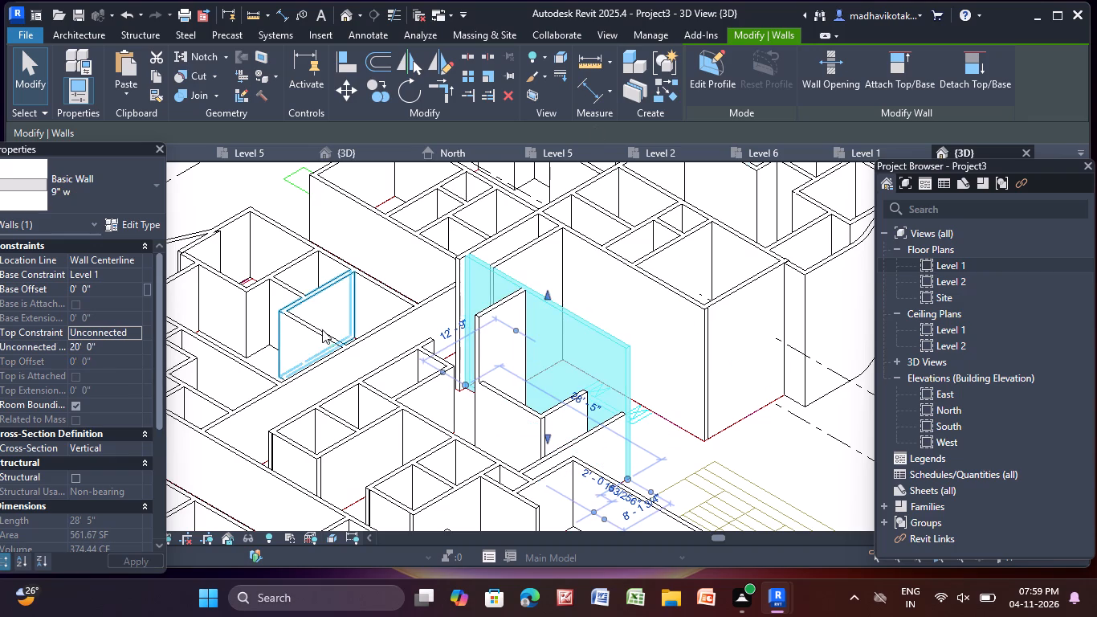
pyautogui.click(137, 329)
pyautogui.click(132, 372)
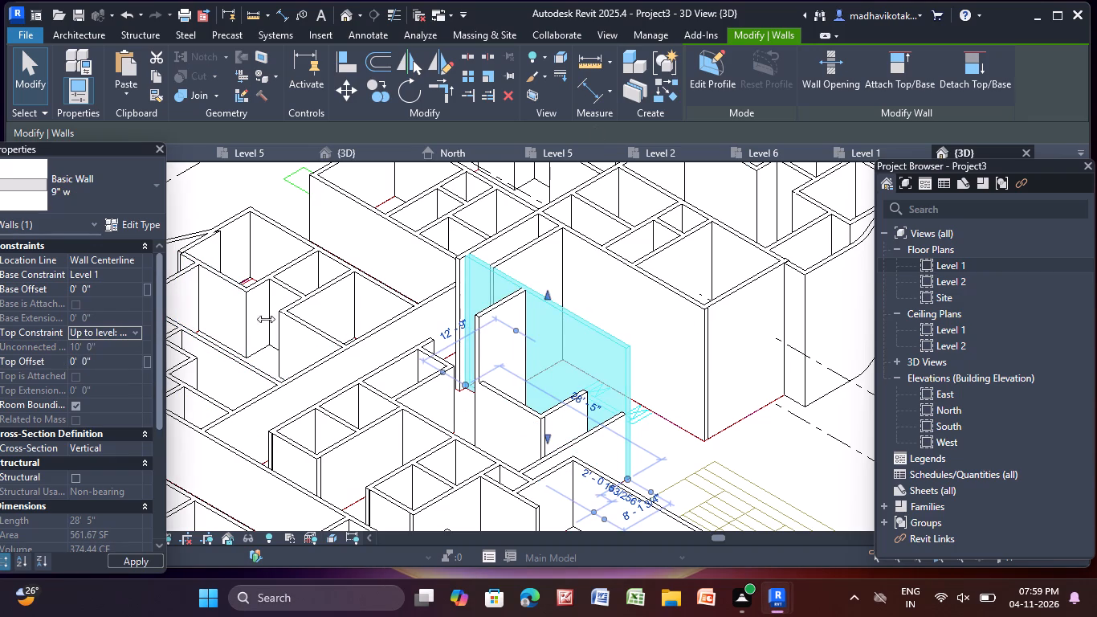
# Set the top constraint of the remaining tall 4.5" p end wall of the adjacent two-cell block to Up to level: Level 2.
pyautogui.click(492, 327)
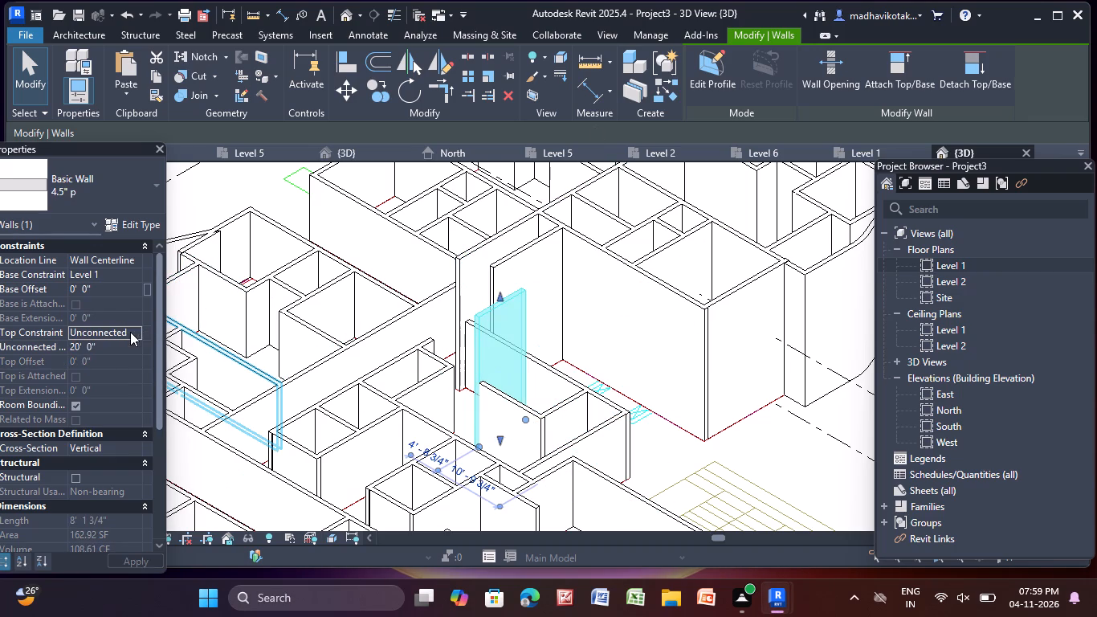
pyautogui.click(130, 332)
pyautogui.click(125, 374)
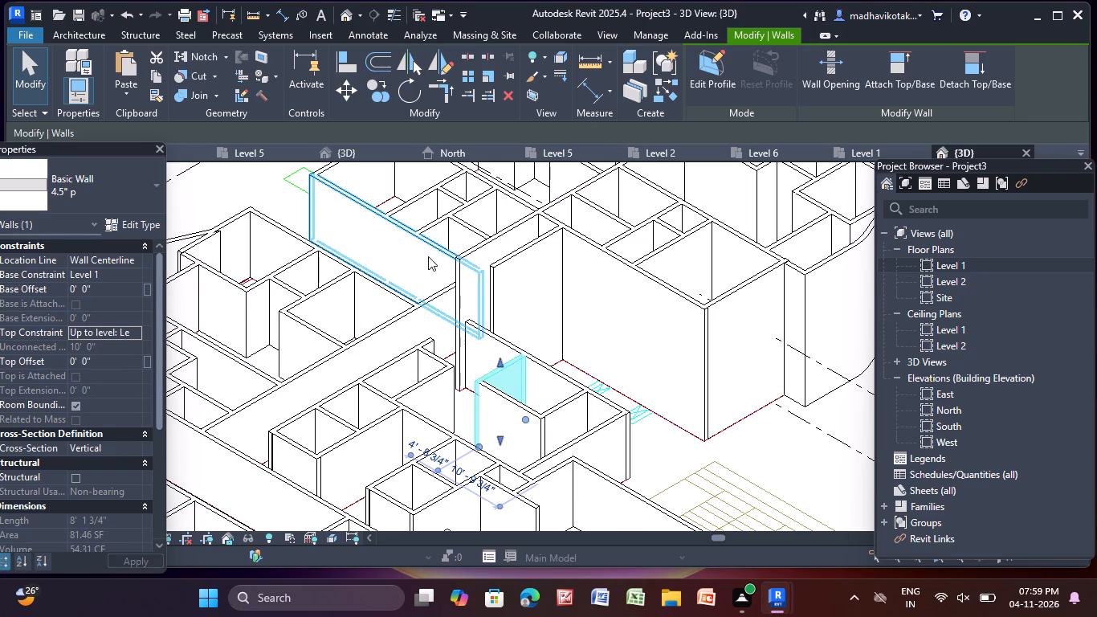
# Set the top constraint of the tall 4.5" p cross wall in the space behind the lowered two-cell block to Up to level: Level 2.
pyautogui.click(542, 296)
pyautogui.click(136, 336)
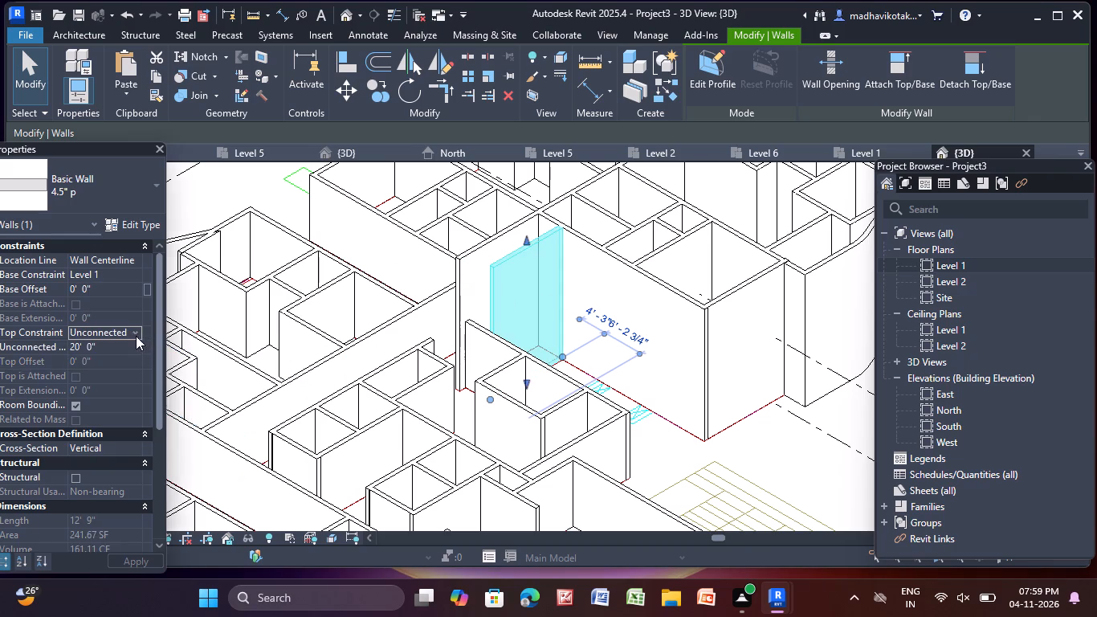
pyautogui.click(128, 371)
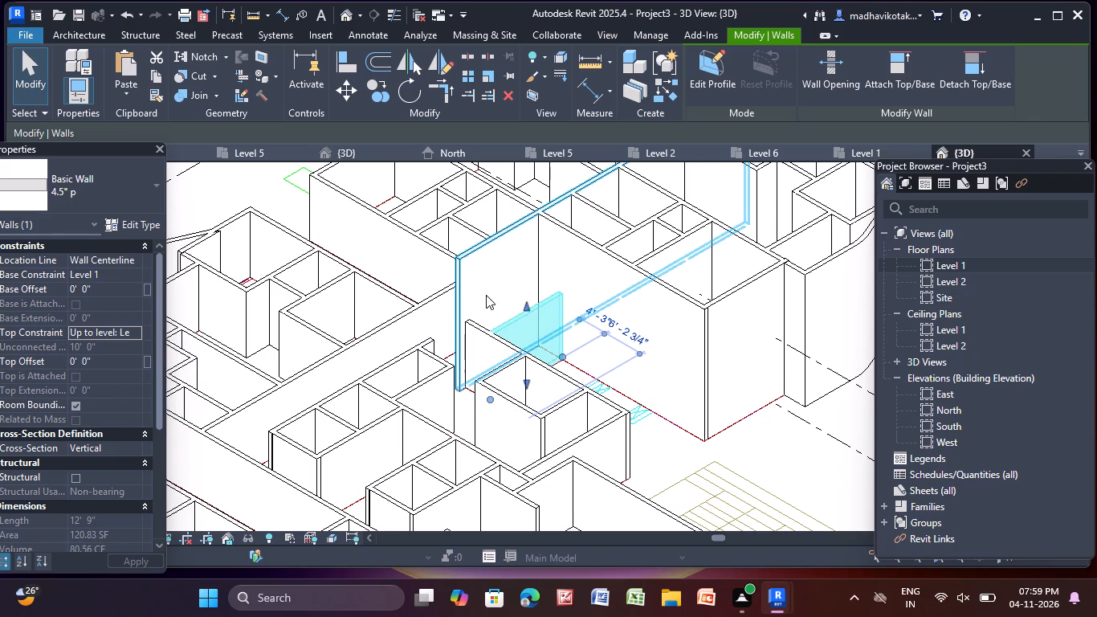
# Set the top constraint of the very long, tall 9" w wall running back from the corridor junction to Up to level: Level 2.
pyautogui.click(485, 295)
pyautogui.click(129, 329)
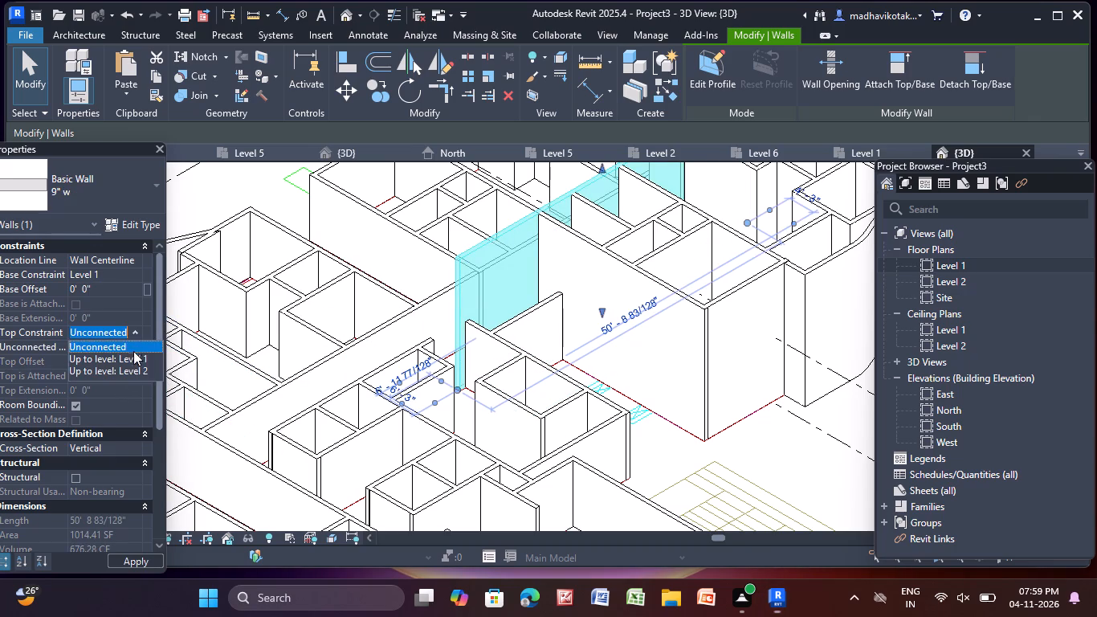
pyautogui.click(134, 376)
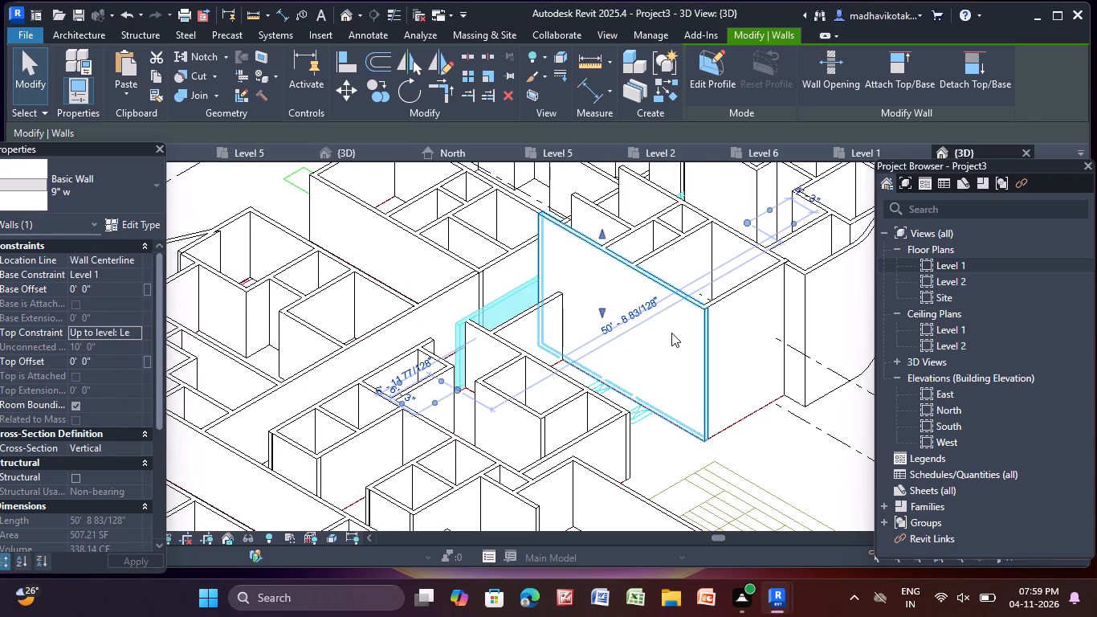
# Set the top constraint of the next block's long, tall 4.5" p front wall, beside the red dashed line, to Up to level: Level 2.
pyautogui.click(671, 335)
pyautogui.click(132, 333)
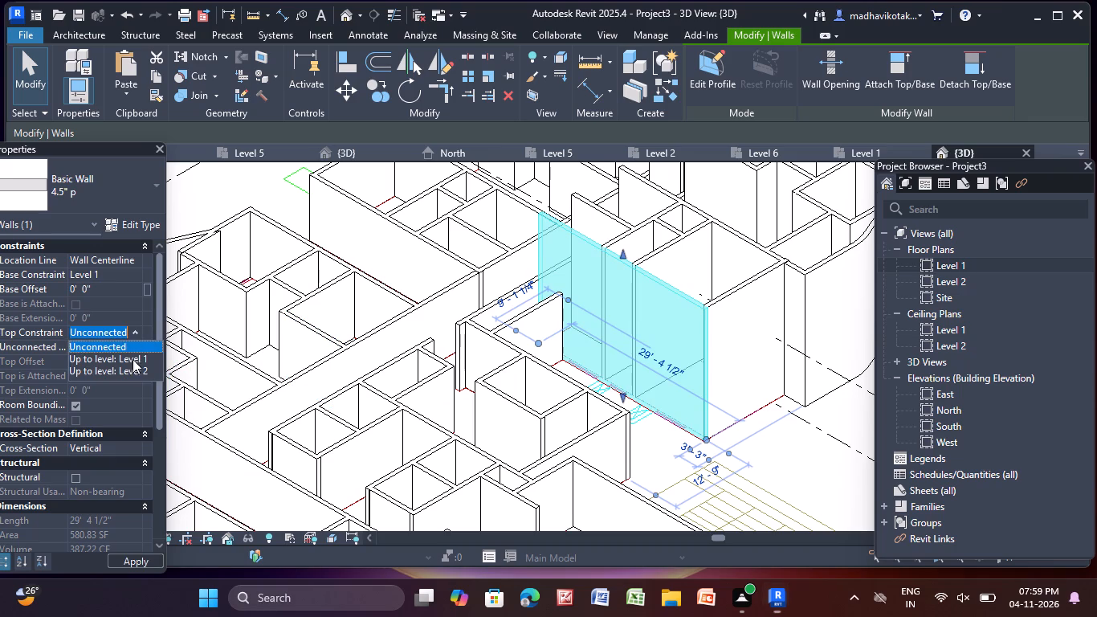
pyautogui.click(130, 374)
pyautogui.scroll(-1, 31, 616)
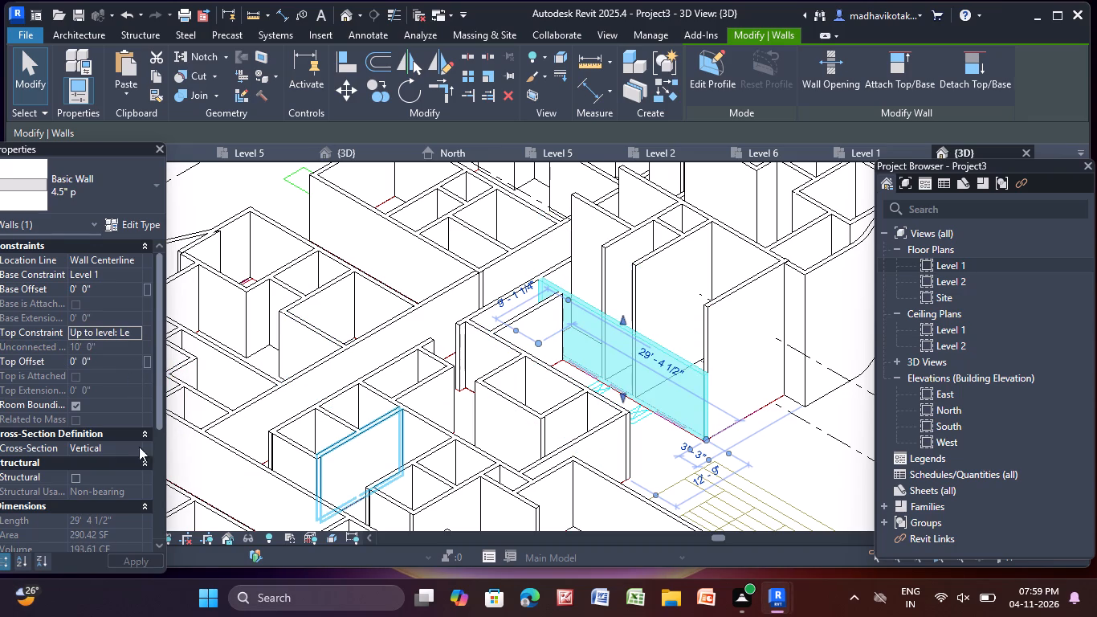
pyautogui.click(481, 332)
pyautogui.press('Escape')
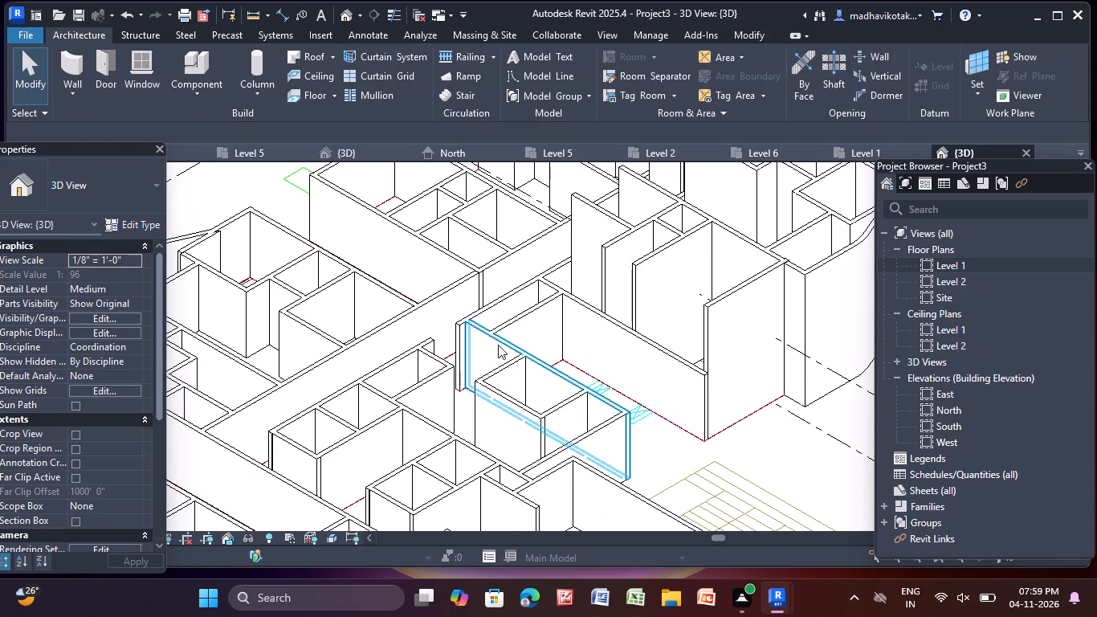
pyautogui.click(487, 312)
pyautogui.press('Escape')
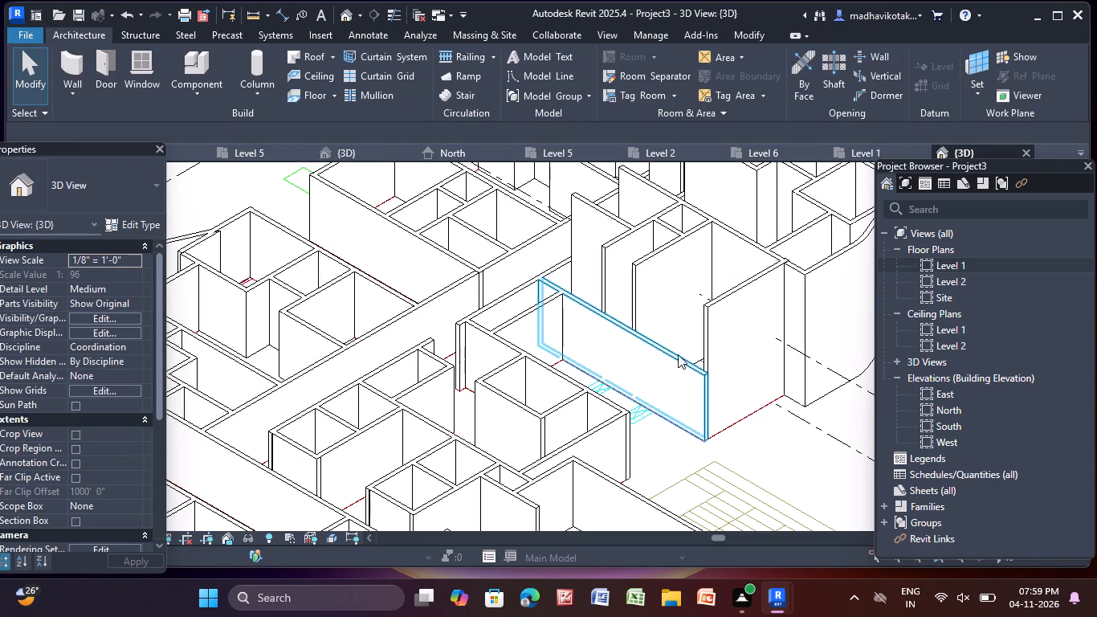
# Set the top constraint of the tall 4.5" p end wall meeting the lowered long front wall's outer corner to Up to level: Level 2.
pyautogui.scroll(-1, 671, 298)
pyautogui.moveTo(665, 300); pyautogui.dragTo(512, 368, button='middle')
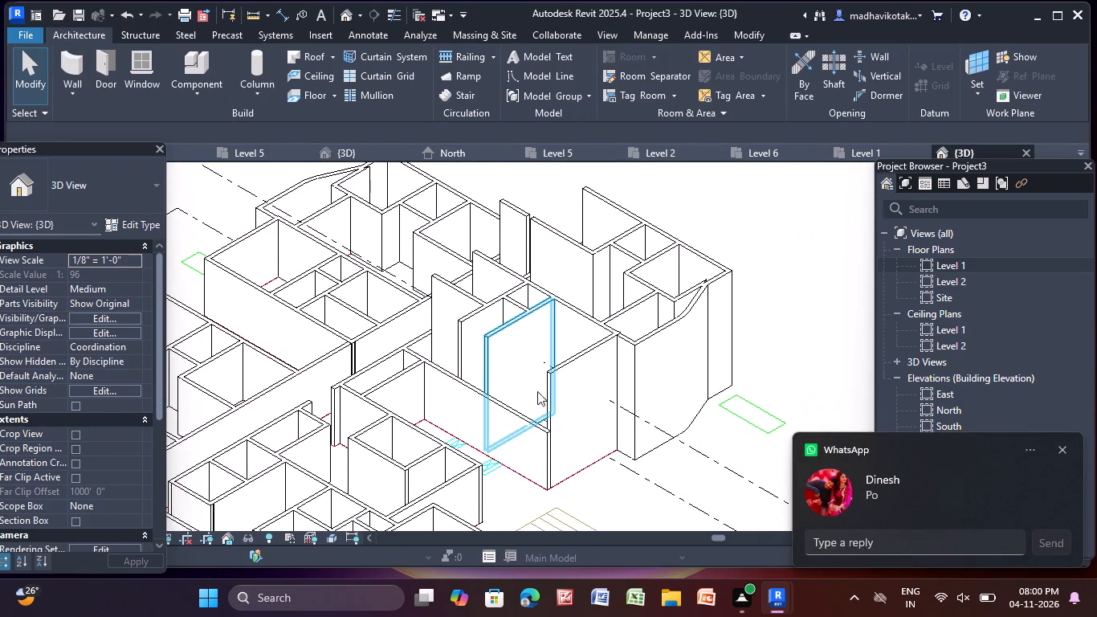
pyautogui.click(564, 415)
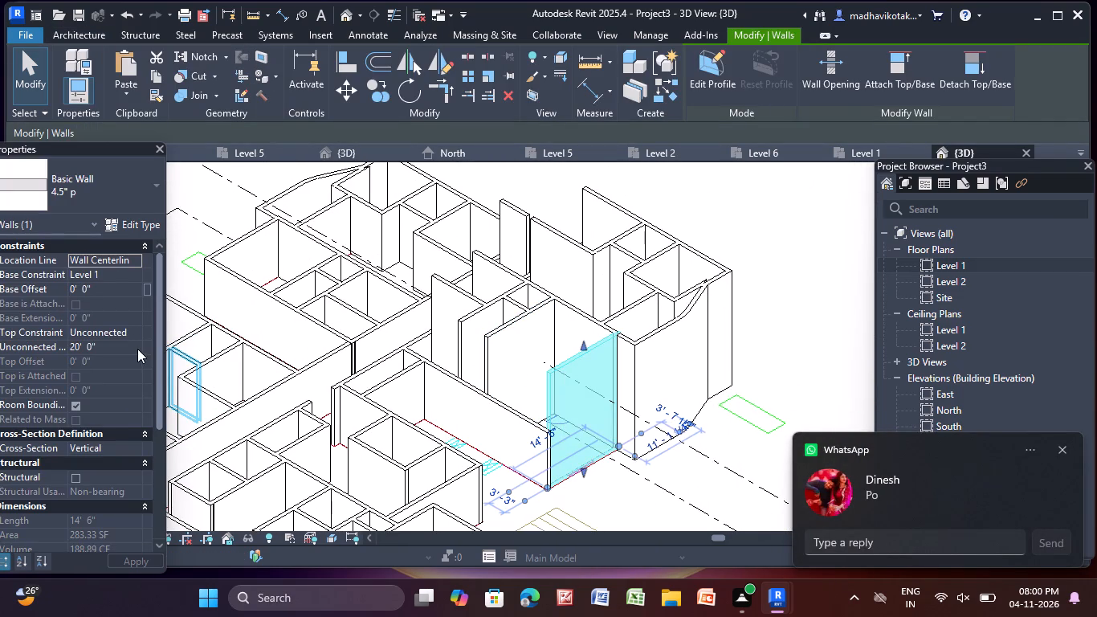
pyautogui.click(138, 333)
pyautogui.click(142, 371)
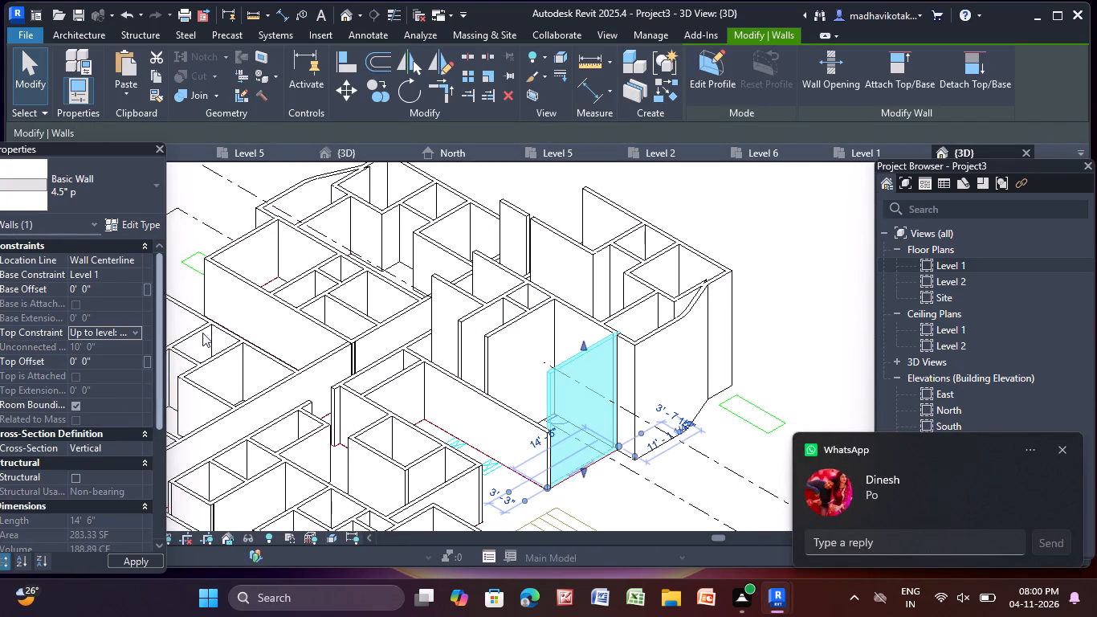
# Set the top constraint of the tall 4.5" p cross partition nearest the lowered end wall to Up to level: Level 2.
pyautogui.click(510, 336)
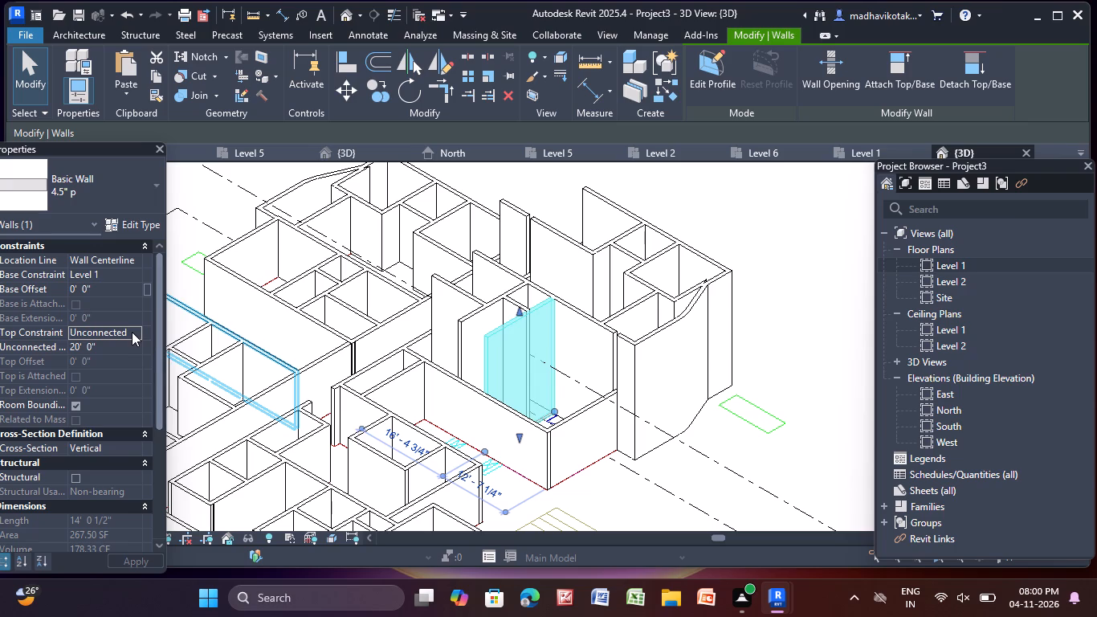
pyautogui.click(135, 329)
pyautogui.click(133, 372)
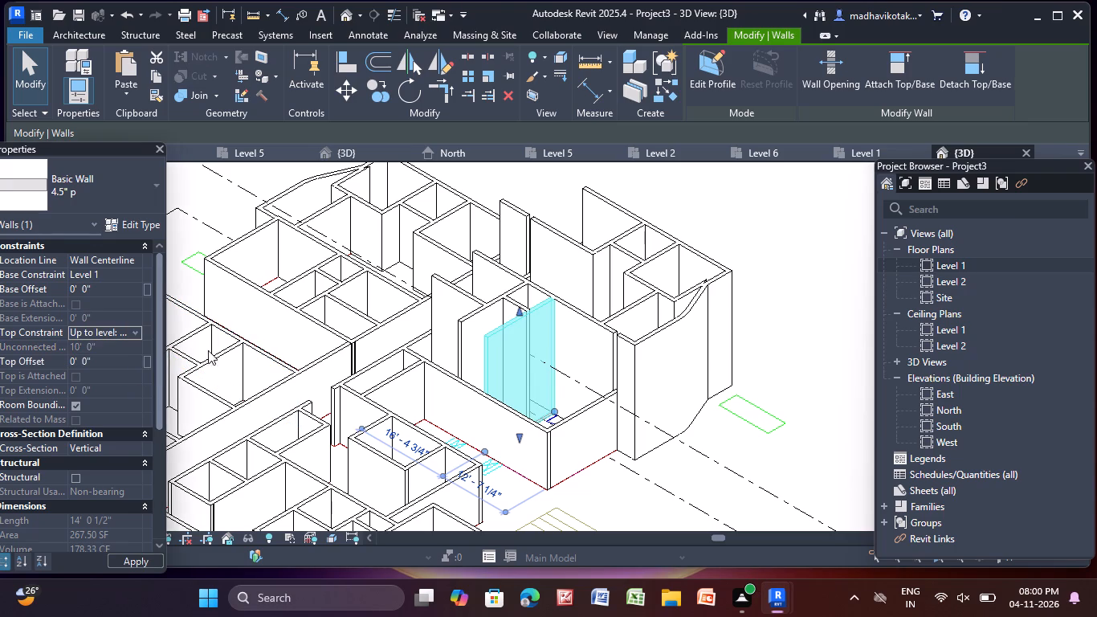
# Set the top constraint of the next parallel tall 4.5" p cross partition in the same block to Up to level: Level 2.
pyautogui.click(474, 317)
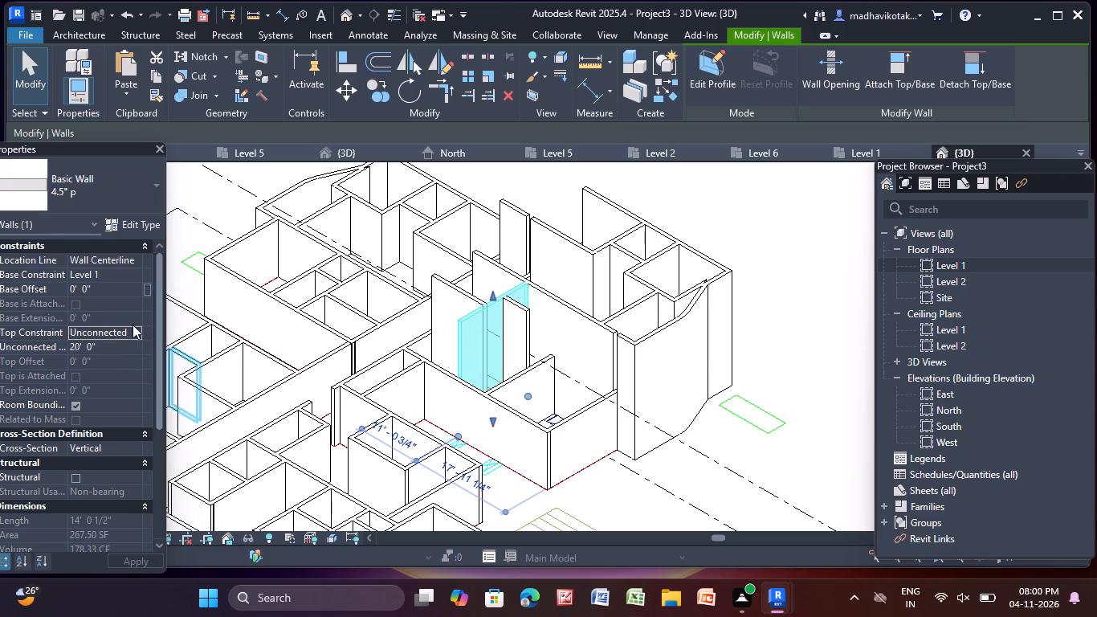
pyautogui.click(138, 329)
pyautogui.click(145, 368)
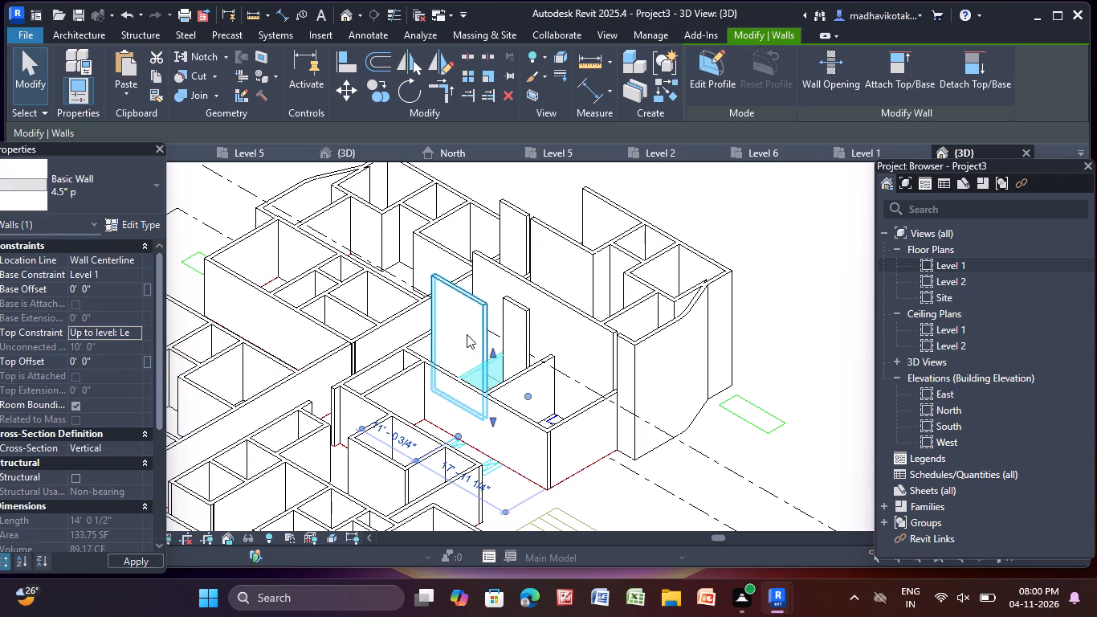
# Set the top constraint of the tall 4.5" p wall meeting the second lowered cross partition, about 11' long, to Up to level: Level 2.
pyautogui.moveTo(473, 334); pyautogui.dragTo(466, 345)
pyautogui.click(137, 334)
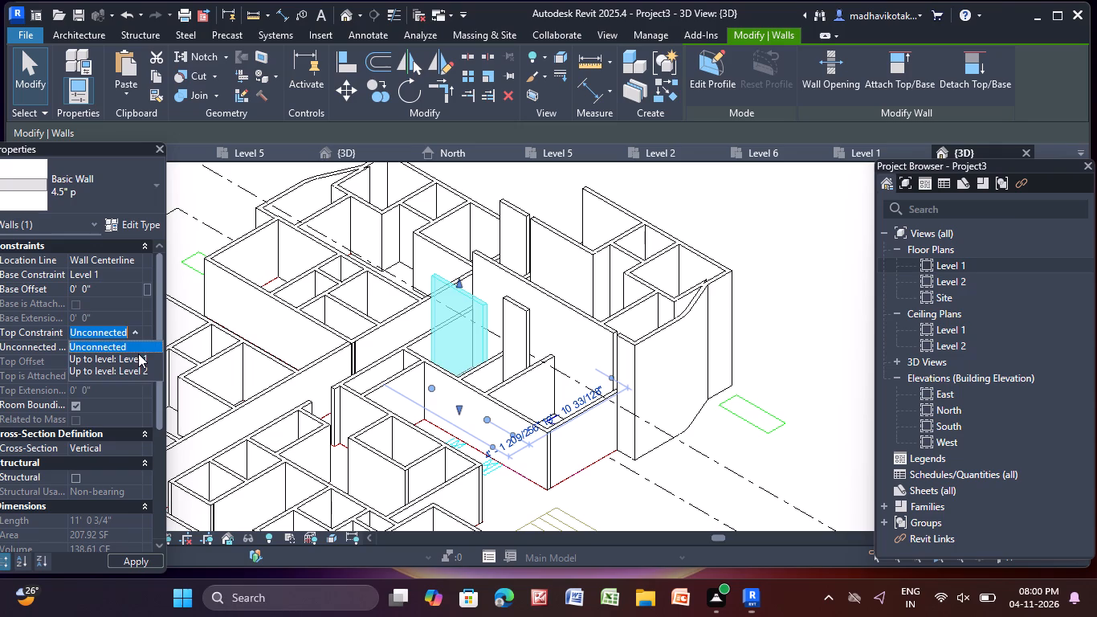
pyautogui.click(141, 371)
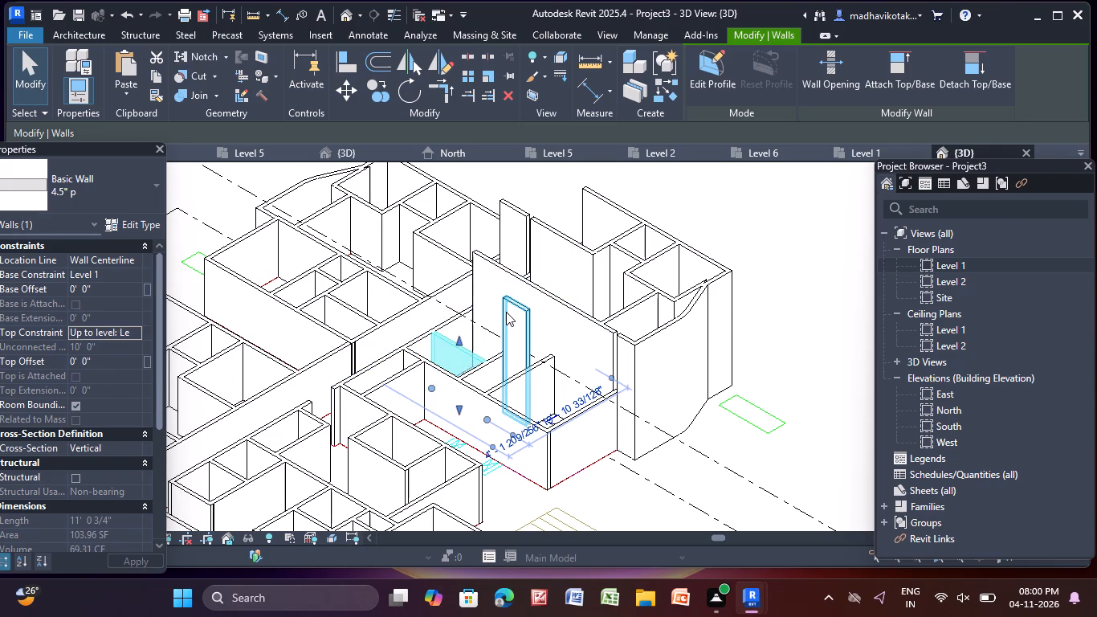
# Set the top constraint of the narrow, tall 4.5" p wall between the two lowered cross partitions to Up to level: Level 2.
pyautogui.click(506, 313)
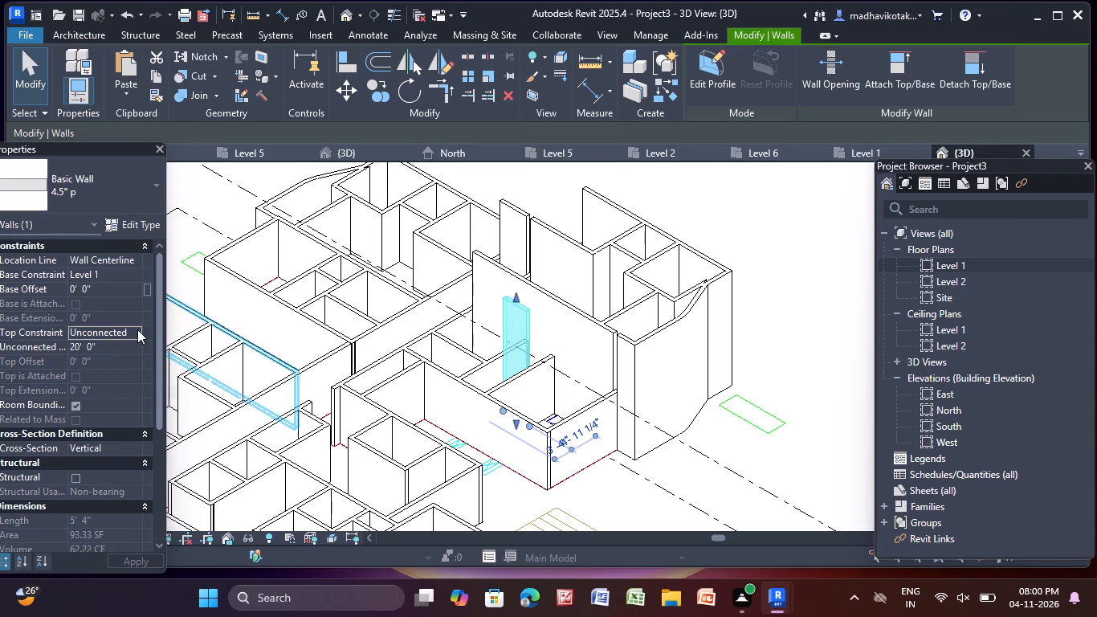
pyautogui.click(137, 329)
pyautogui.click(138, 370)
# Set the top constraint of the tall 4.5" p wall, about 29' long, behind the lowered partitions to Up to level: Level 2.
pyautogui.click(548, 299)
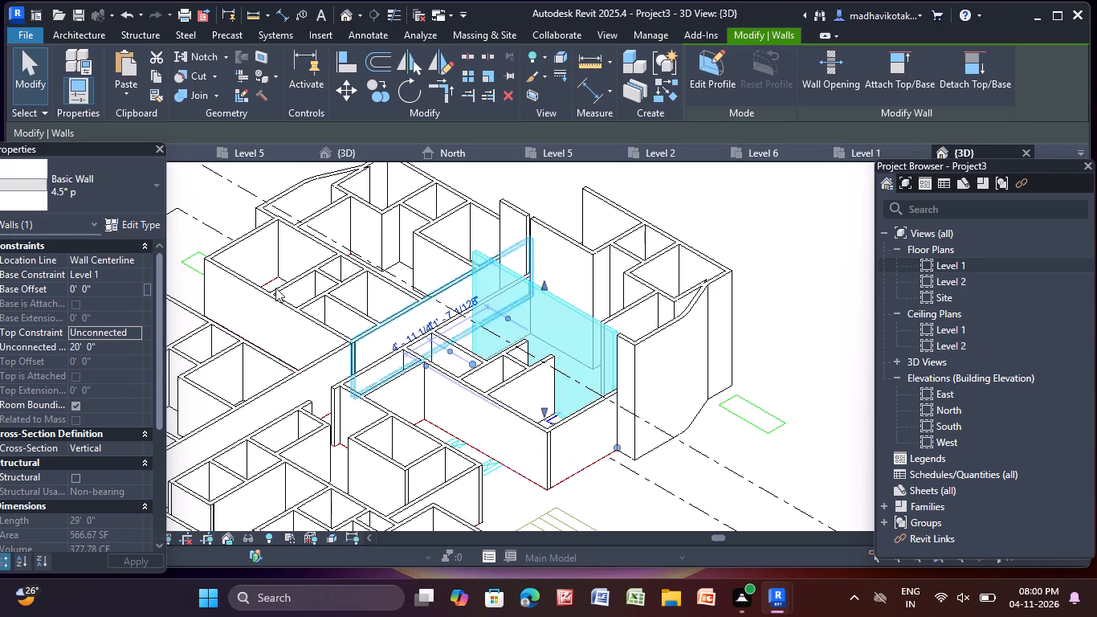
pyautogui.click(135, 334)
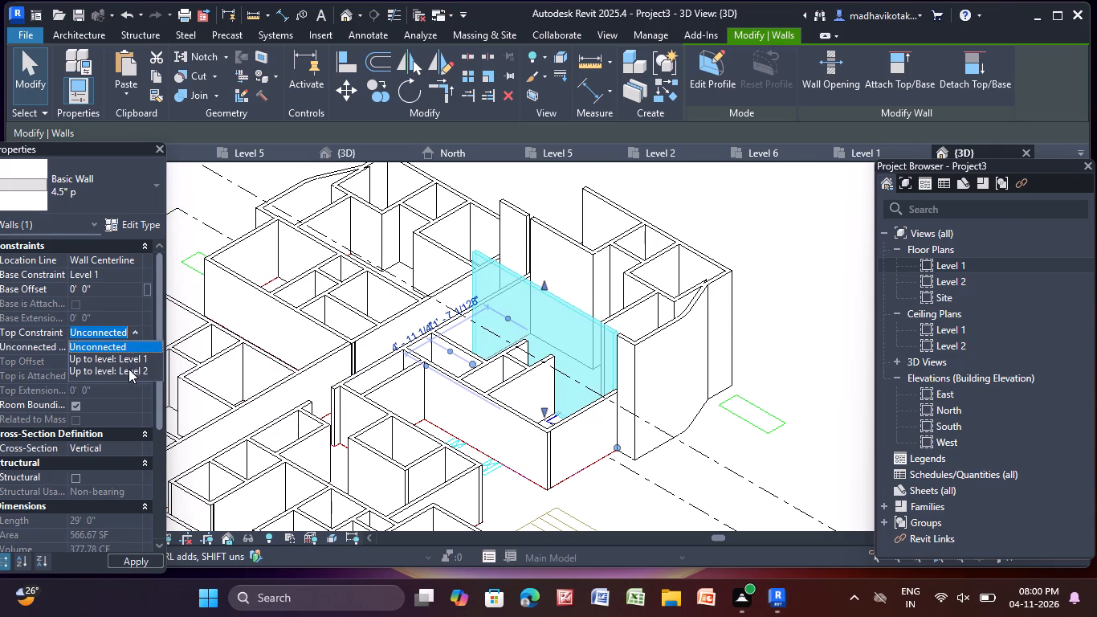
pyautogui.click(135, 374)
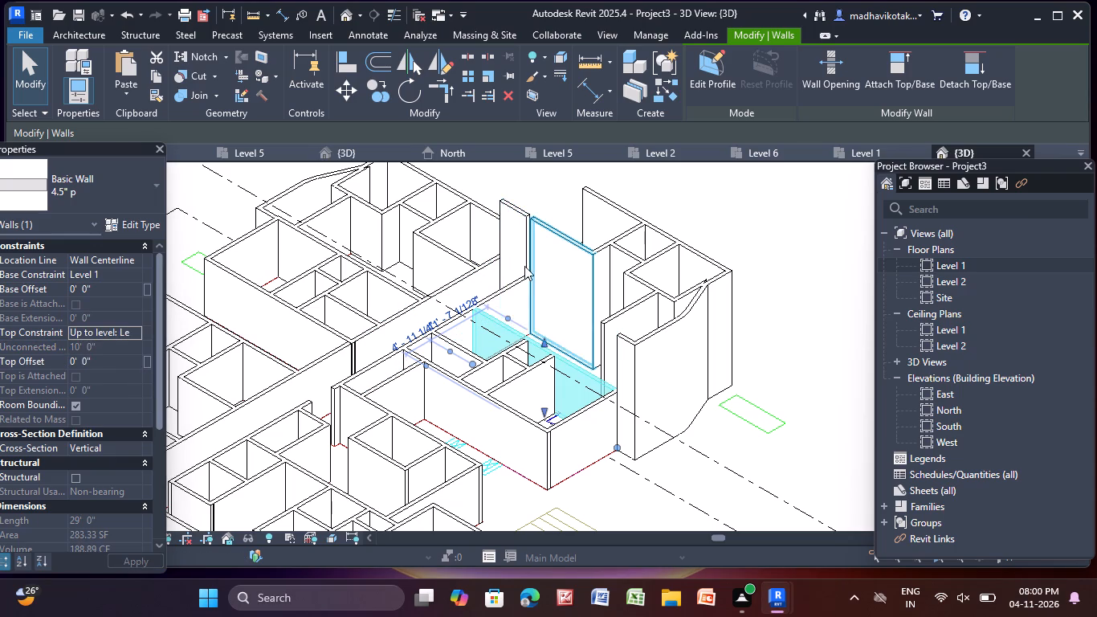
# Set the top constraint of the short, tall 9" w wall, about 5' 5" long, behind the lowered block to Up to level: Level 2.
pyautogui.click(521, 265)
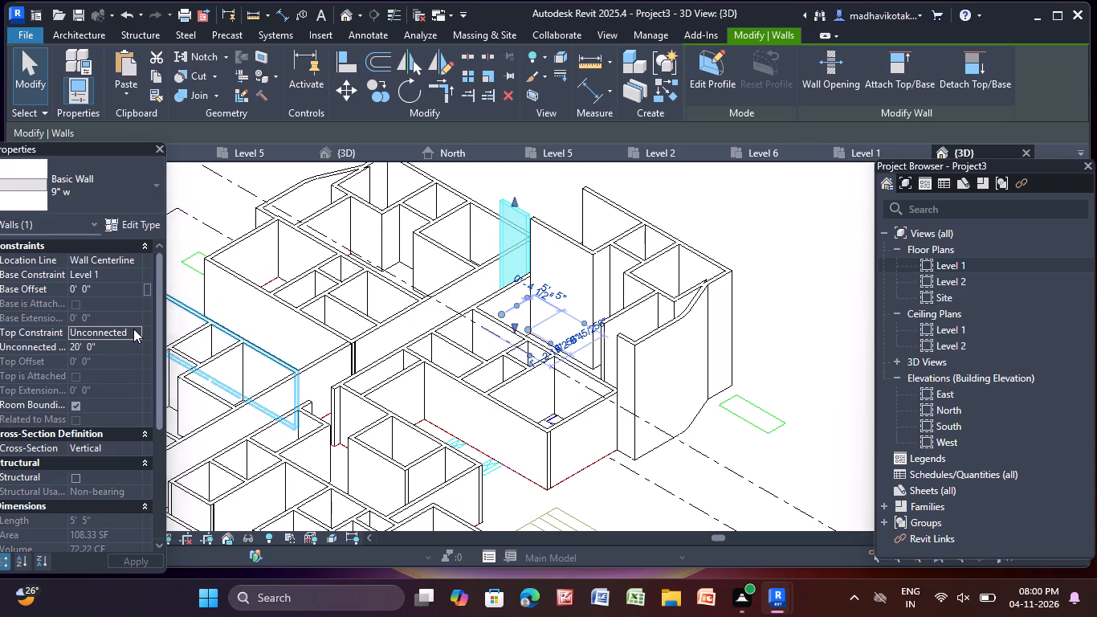
pyautogui.click(133, 329)
pyautogui.click(138, 372)
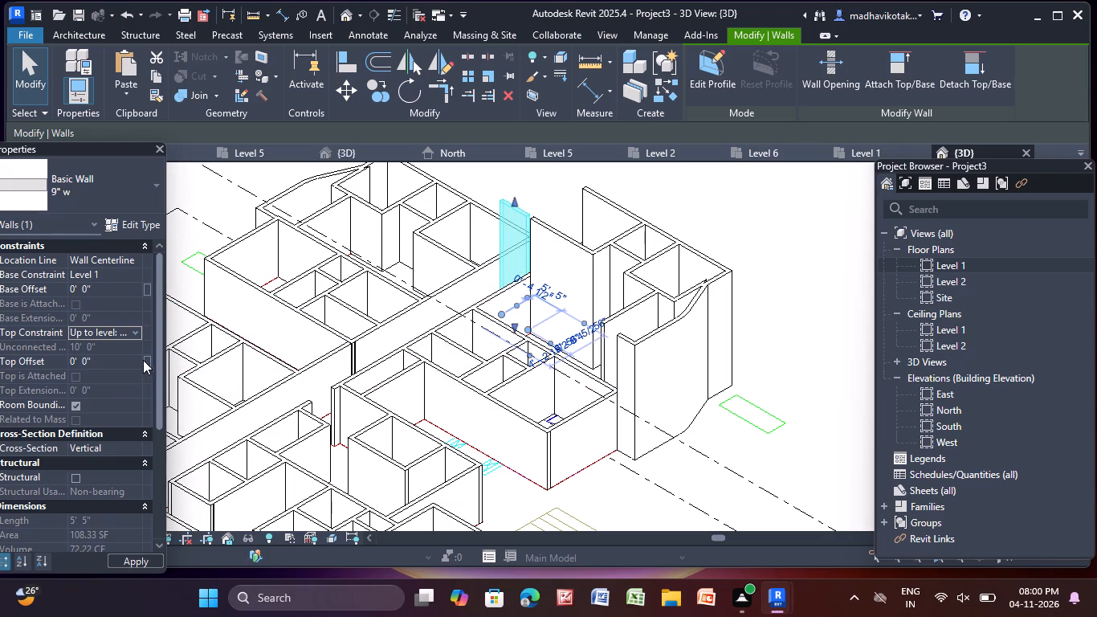
# Set the top constraint of the tall 4.5" p wall, about 12' 7" long, beside the lowered short 9" w wall to Up to level: Level 2.
pyautogui.click(540, 256)
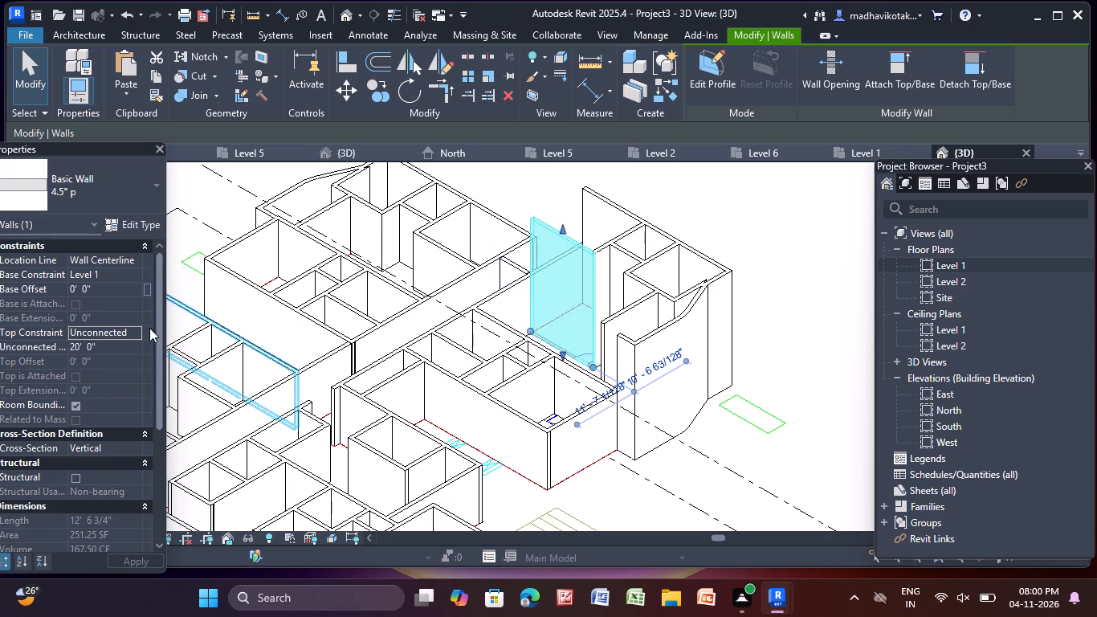
pyautogui.click(136, 333)
pyautogui.click(148, 370)
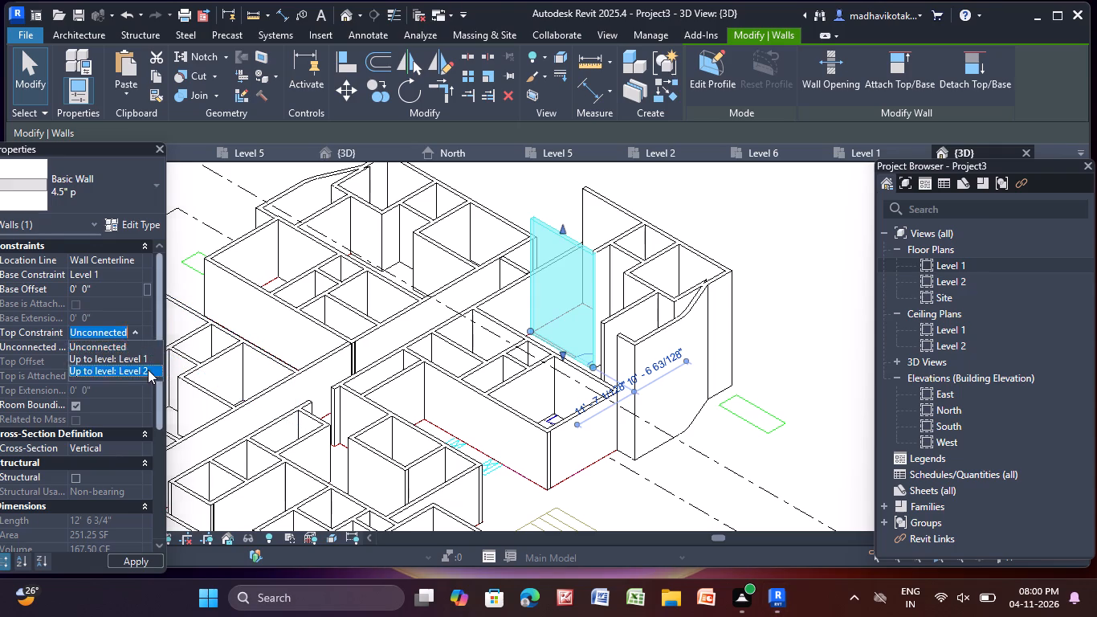
# Set the top constraint of the tall 9" w rear exterior wall, about 29' long, to Up to level: Level 2.
pyautogui.click(613, 217)
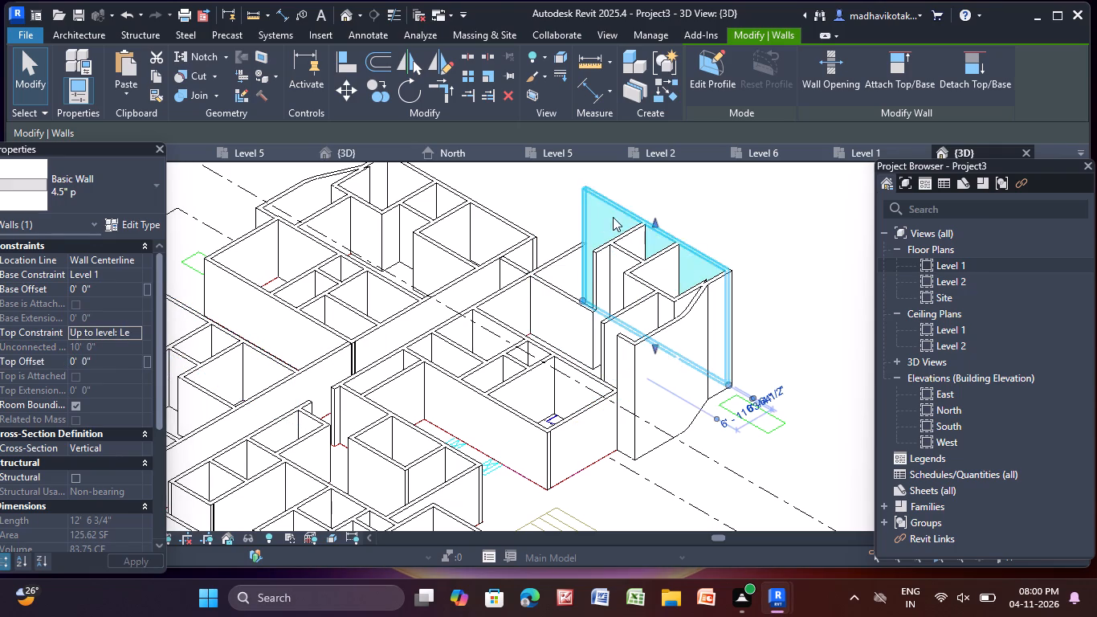
pyautogui.click(135, 327)
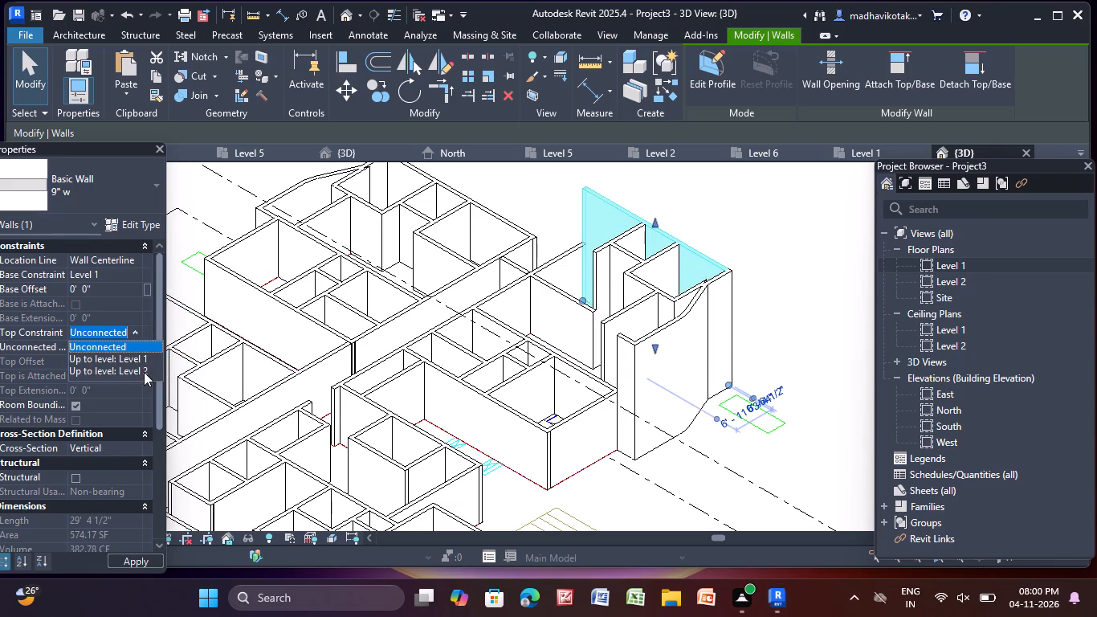
pyautogui.click(144, 372)
pyautogui.click(600, 248)
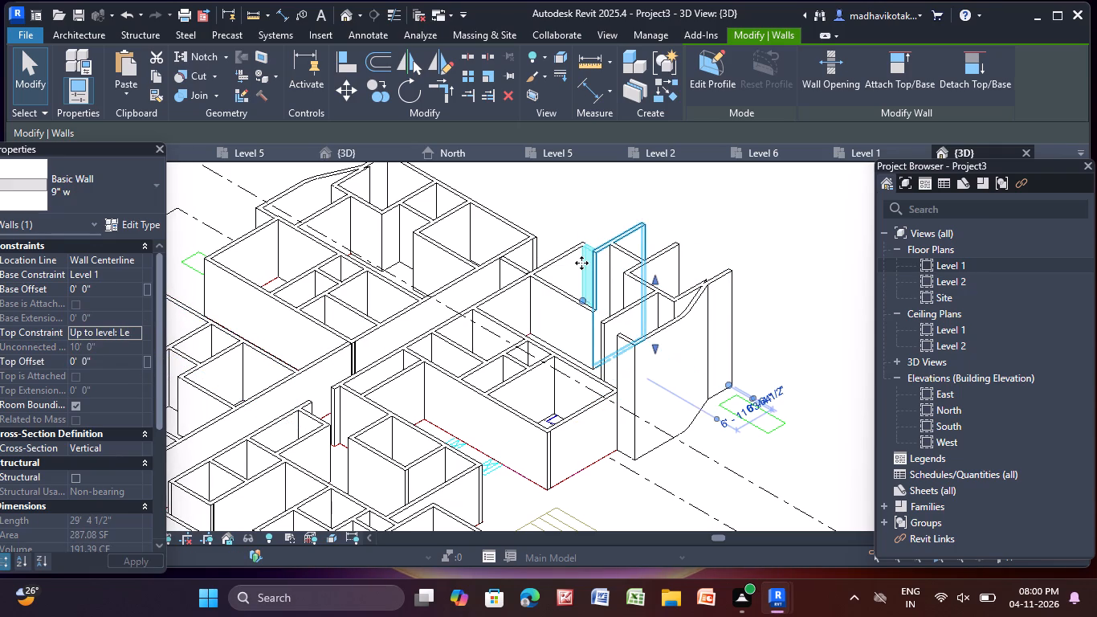
# Set the top constraint of the tall 4.5" p wall, about 6' 10" long, inside the end block to Up to level: Level 2.
pyautogui.click(609, 277)
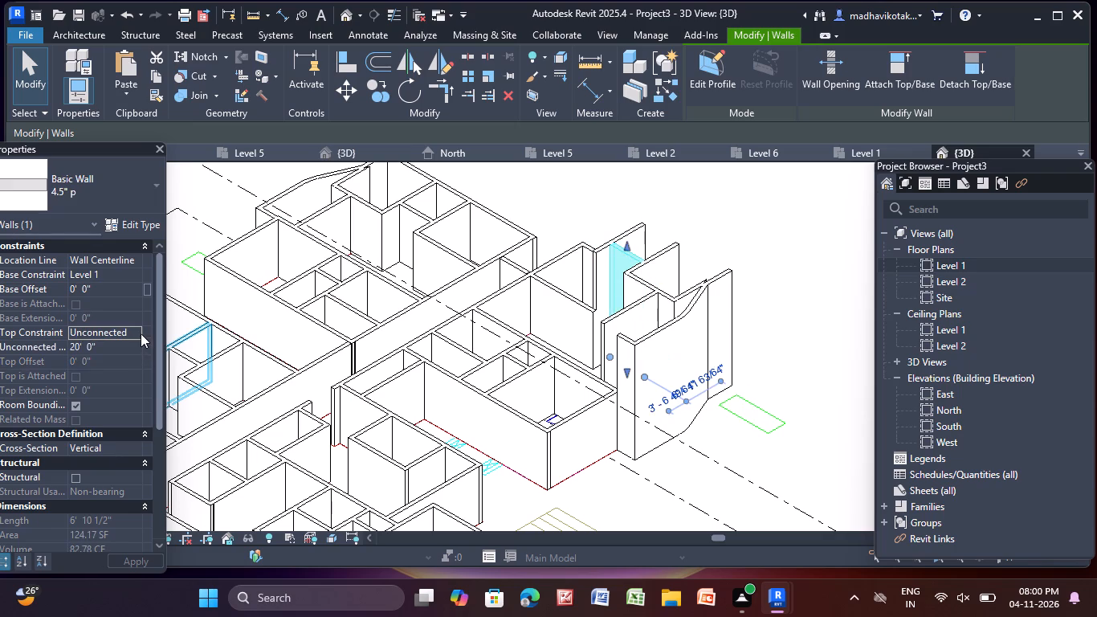
pyautogui.click(137, 331)
pyautogui.click(149, 370)
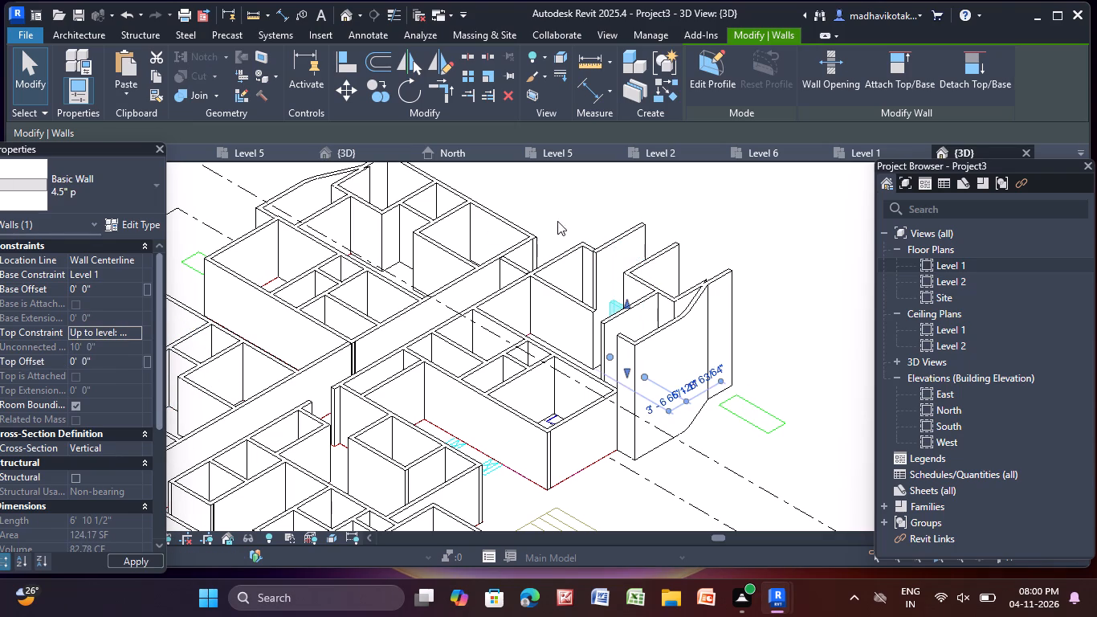
pyautogui.click(605, 203)
# Set the top constraint of the tall 4.5" p cross partition meeting the lowered 12' 7" wall to Up to level: Level 2.
pyautogui.click(608, 254)
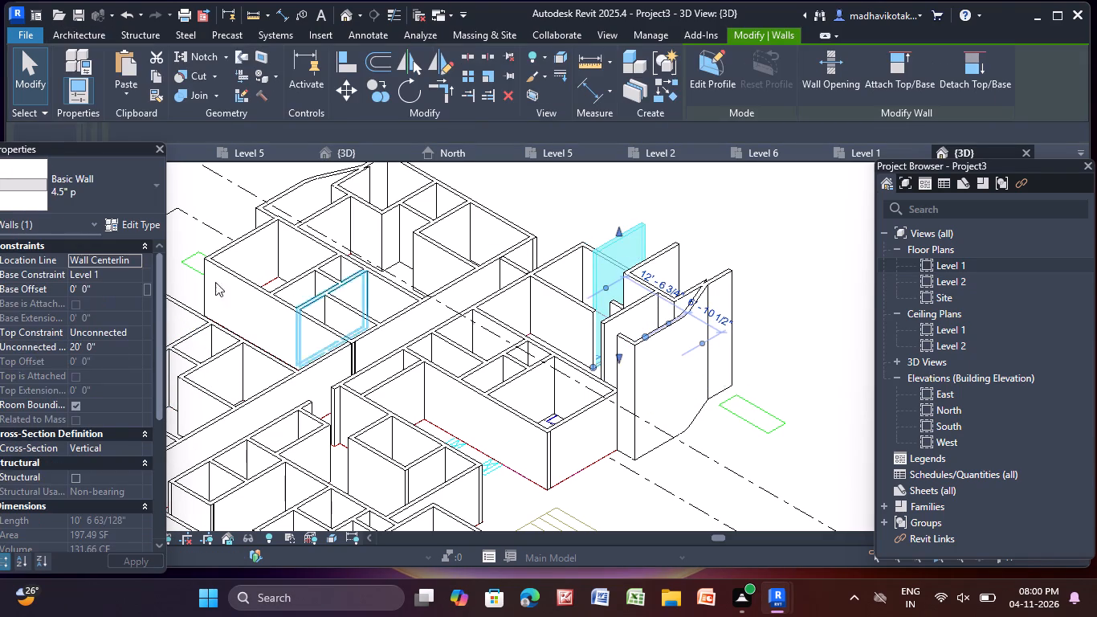
pyautogui.click(130, 333)
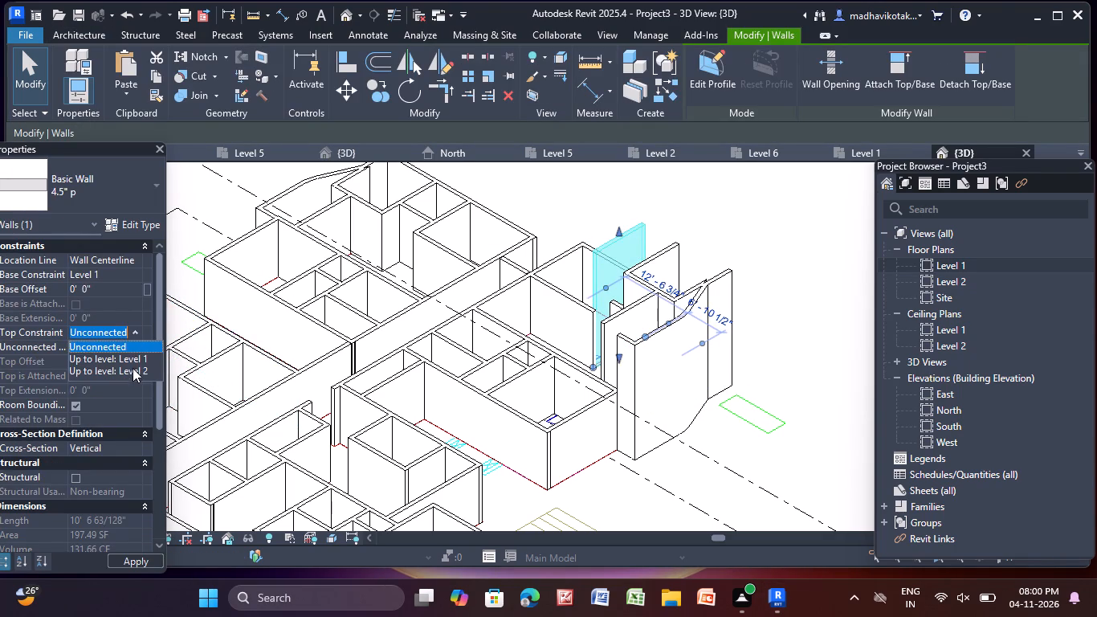
pyautogui.click(133, 372)
pyautogui.click(731, 240)
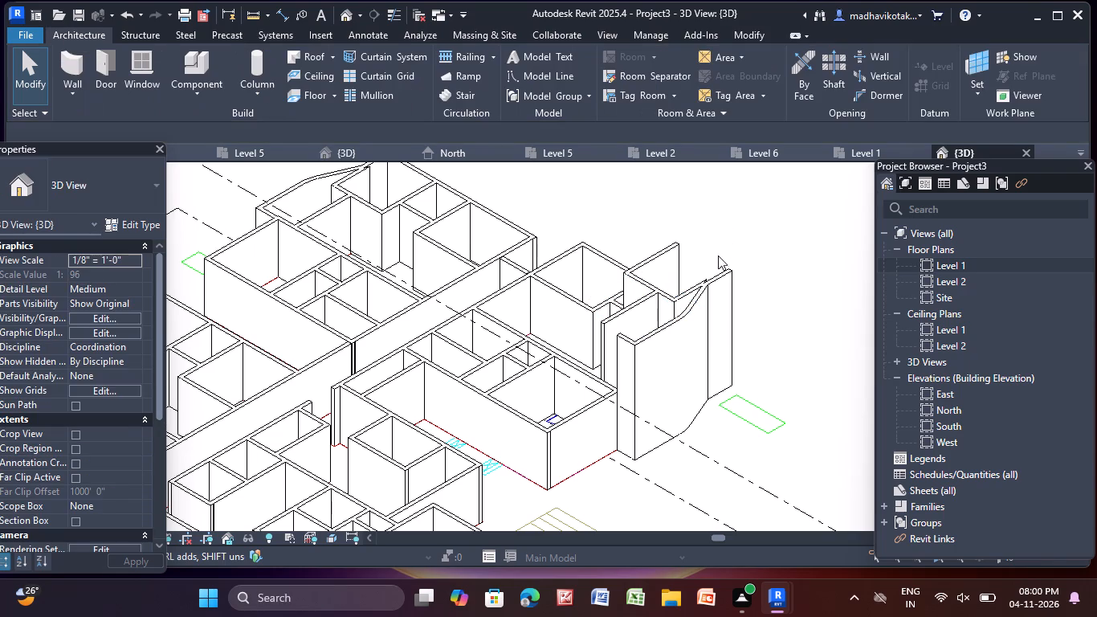
# Set the top constraint of the narrow 9" w exterior return wall, about 3' 3" long, to Up to level: Level 2.
pyautogui.click(627, 375)
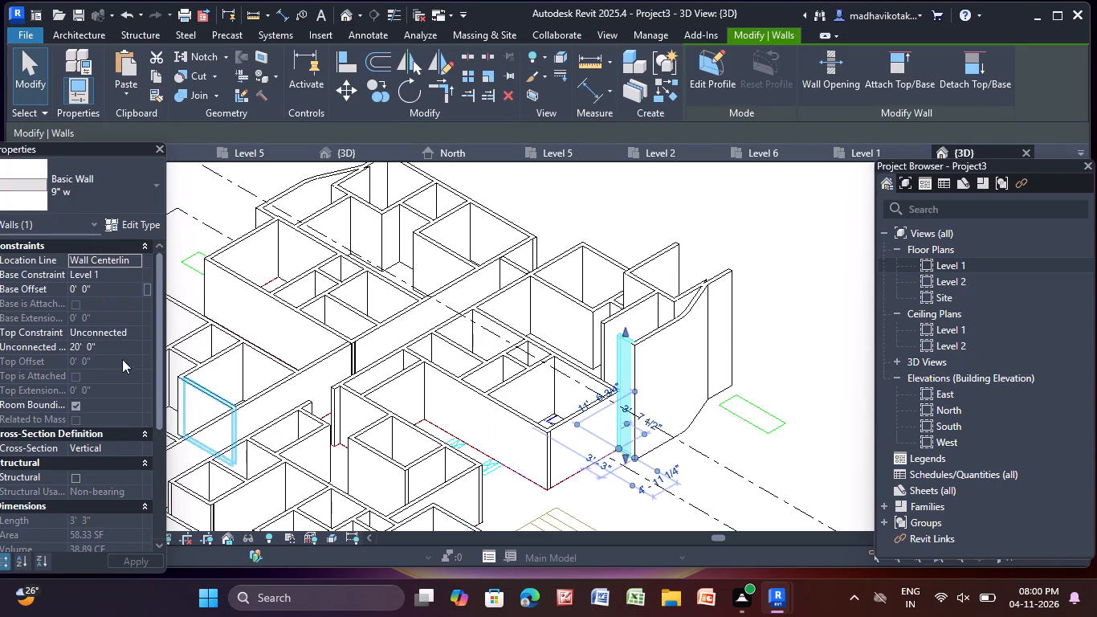
pyautogui.click(133, 331)
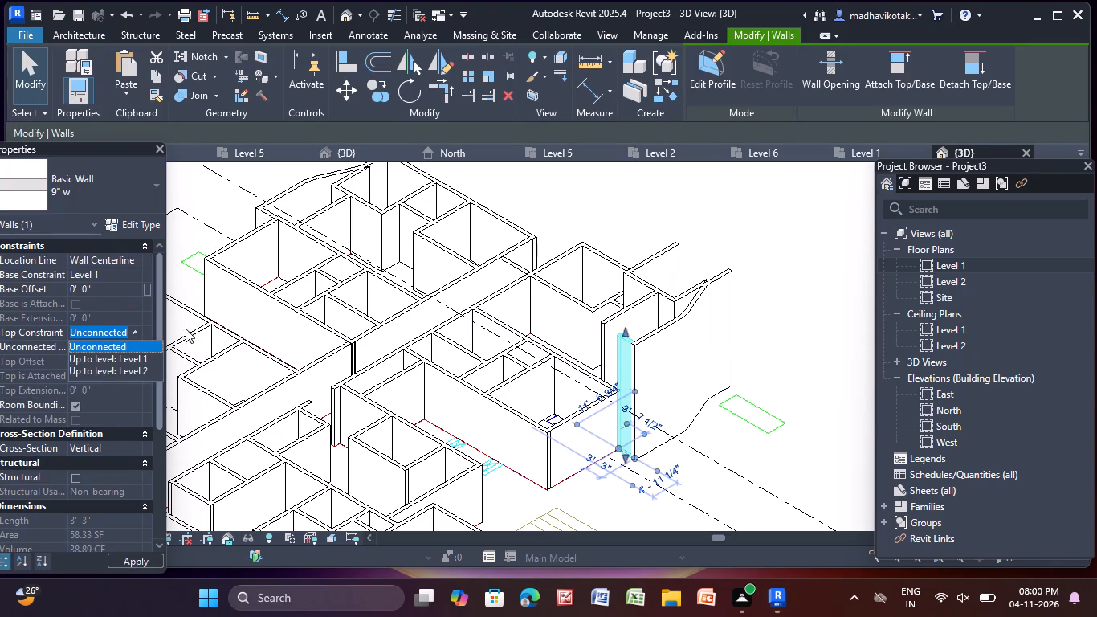
pyautogui.click(131, 373)
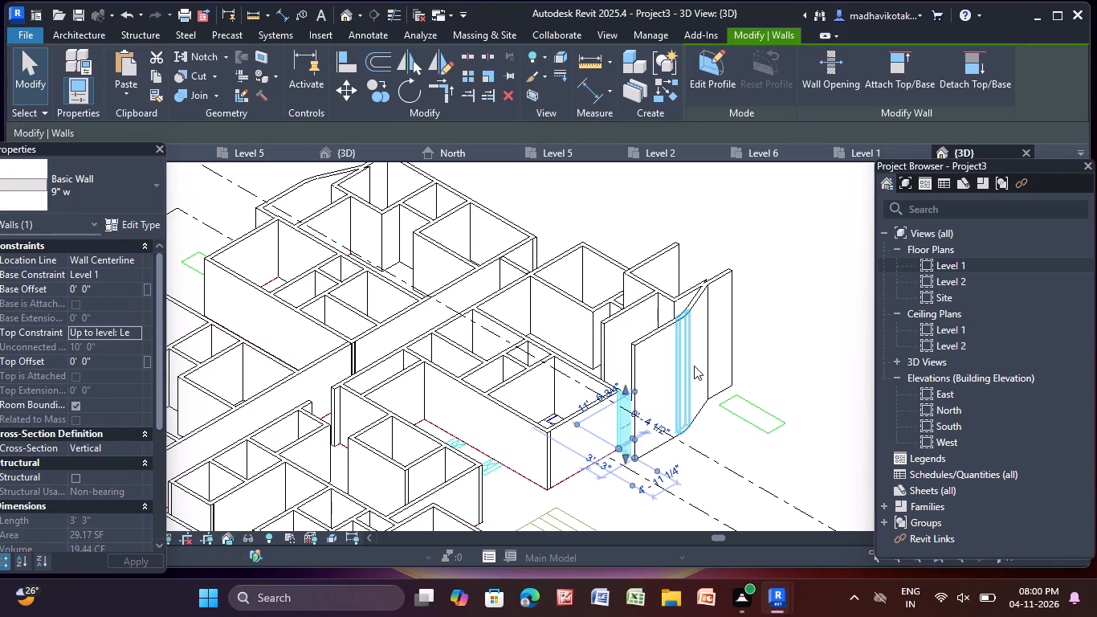
# Set the top constraint of the straight 9" w exterior wall joining the lowered 3' 3" return wall to Up to level: Level 2.
pyautogui.click(655, 358)
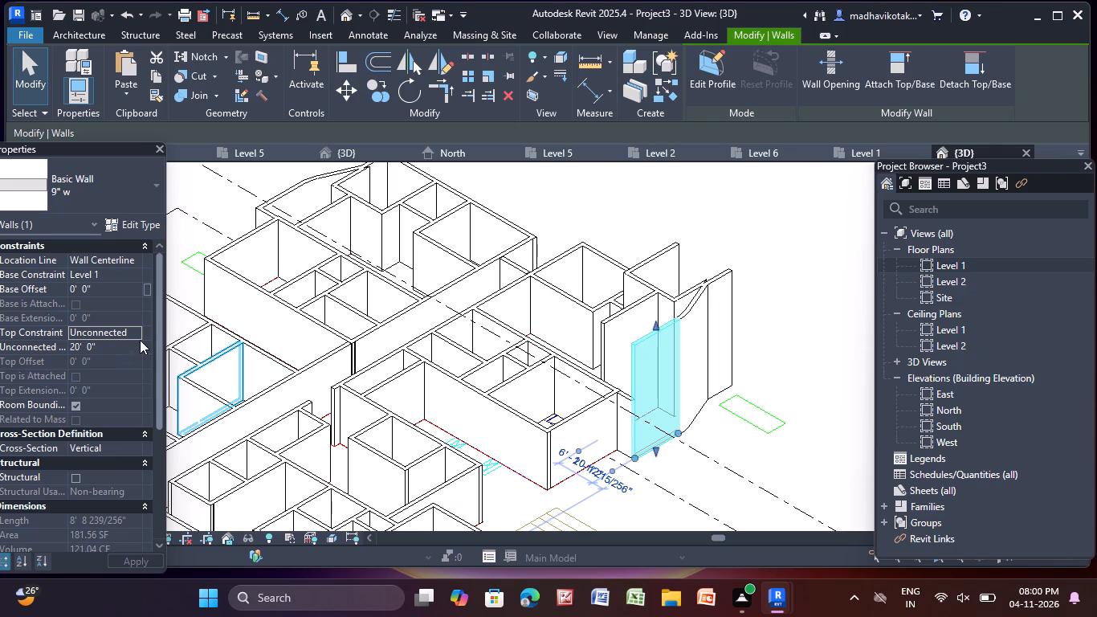
pyautogui.click(137, 333)
pyautogui.click(124, 370)
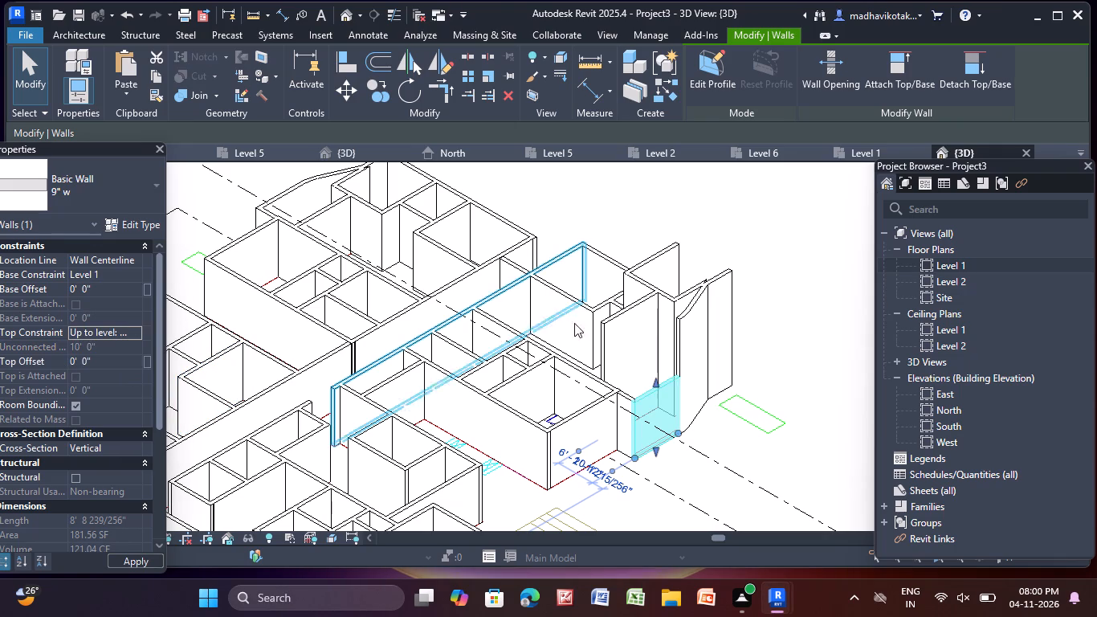
# Set the top constraint of the short curved 9" w exterior wall segment to Up to level: Level 2.
pyautogui.click(696, 330)
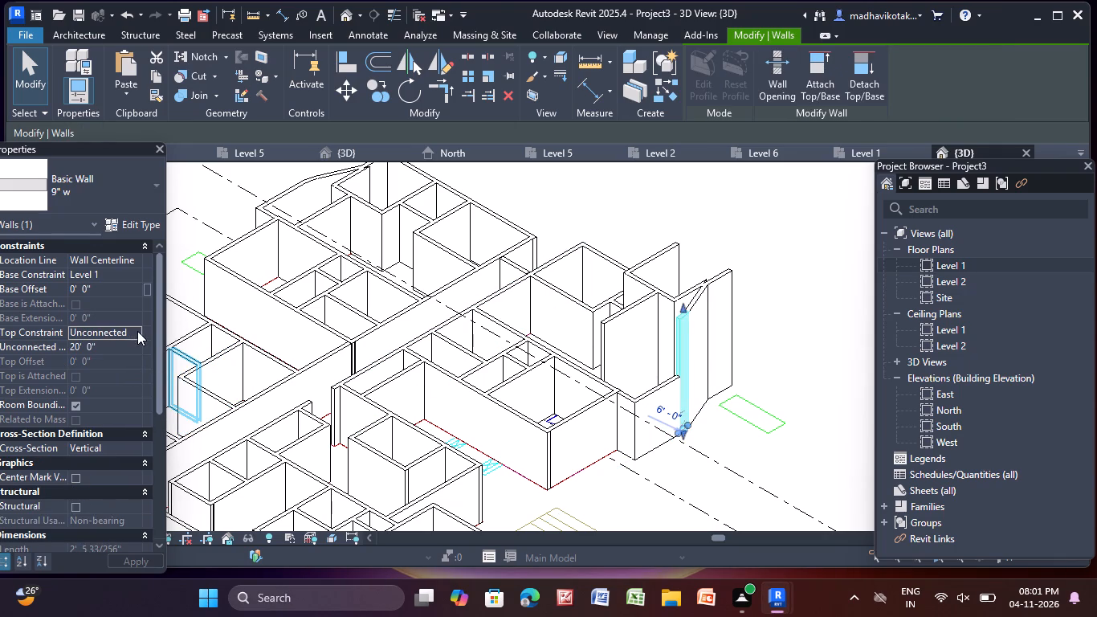
pyautogui.click(137, 331)
pyautogui.click(141, 372)
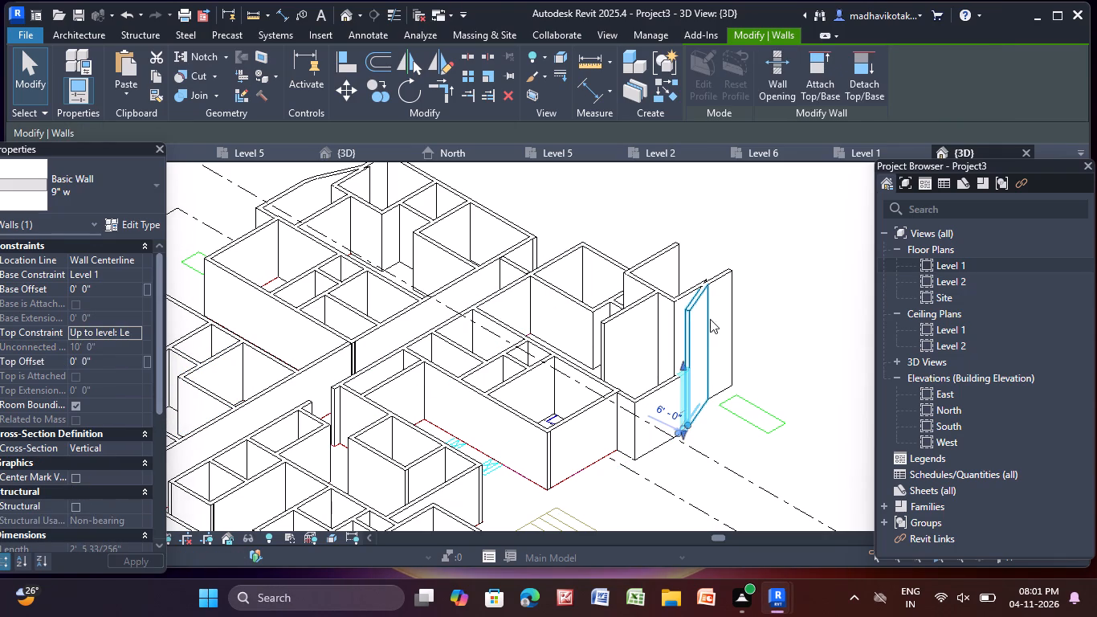
# Set the top constraint of the angled 9" w exterior wall following the curved segment to Up to level: Level 2.
pyautogui.click(688, 313)
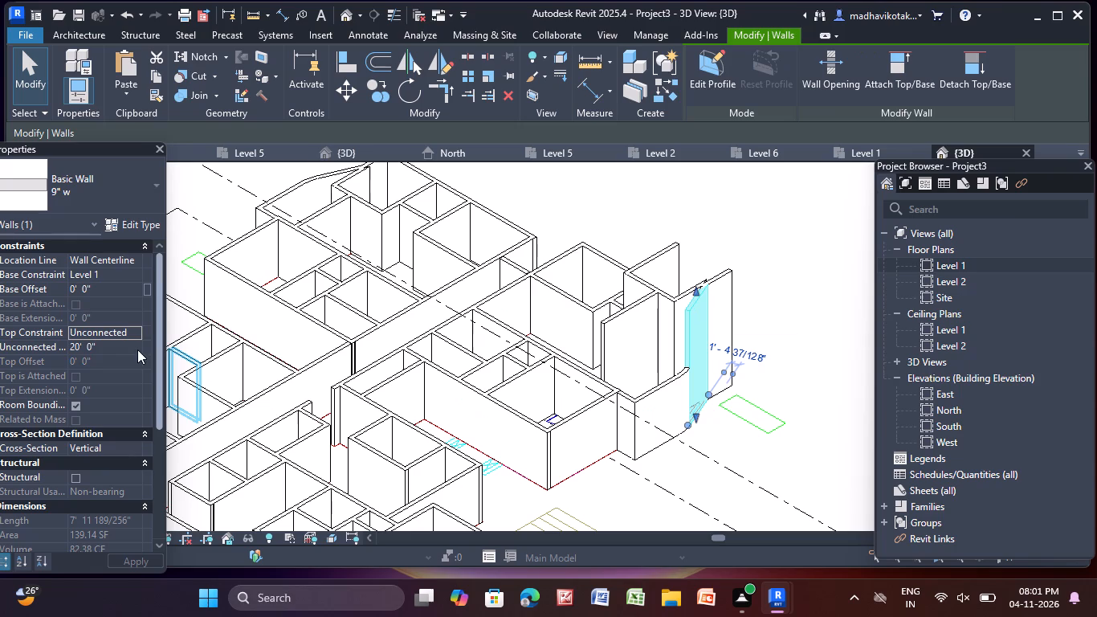
pyautogui.click(137, 335)
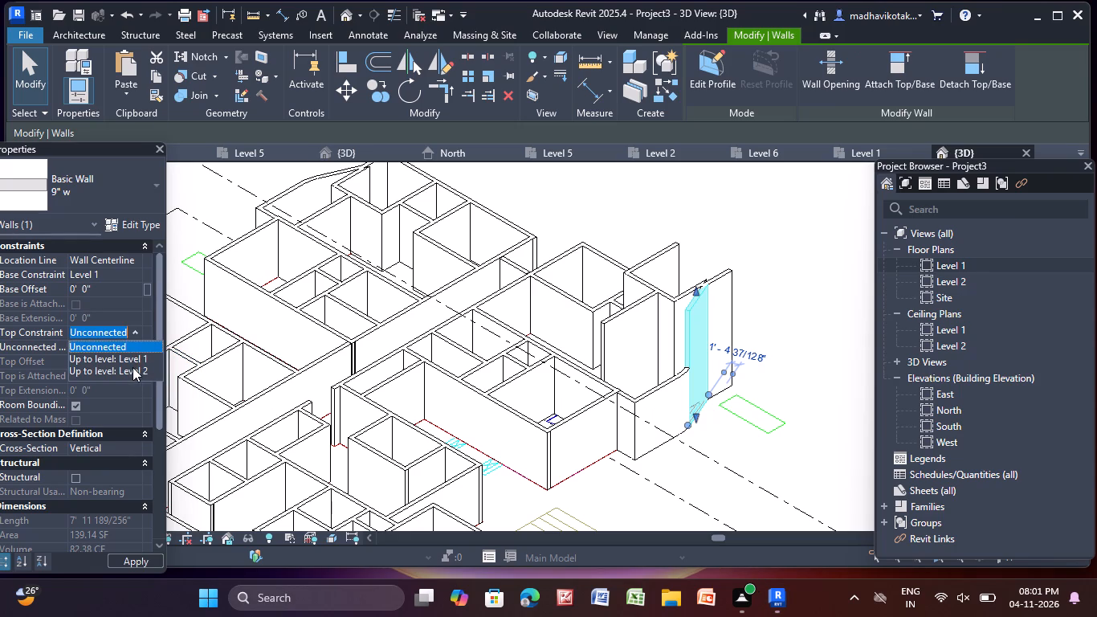
pyautogui.click(133, 367)
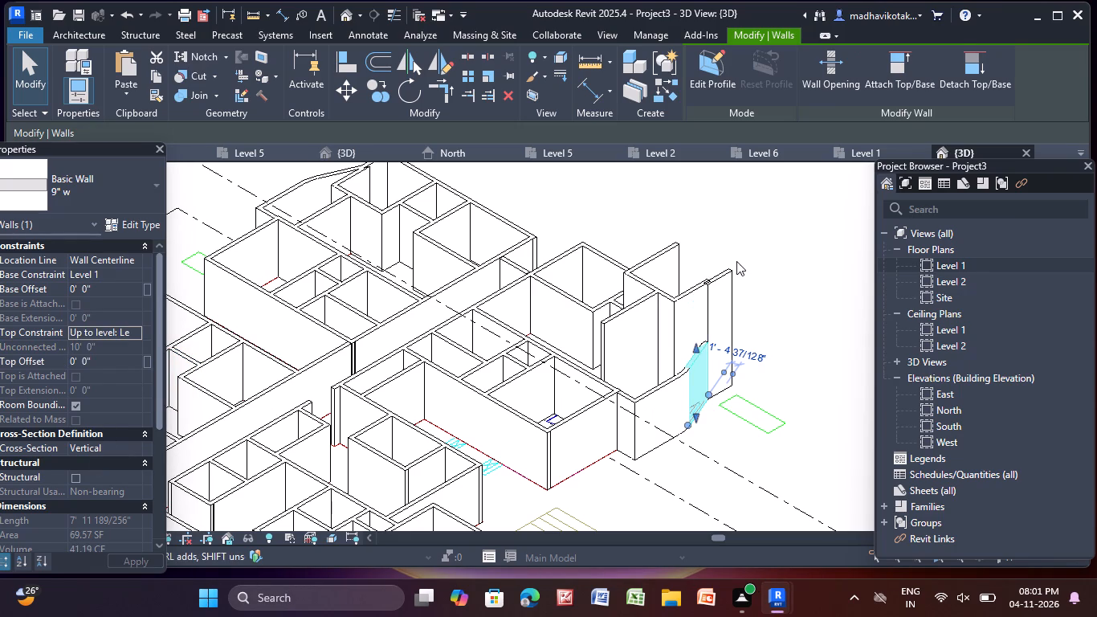
pyautogui.click(736, 261)
# Set the top constraint of the 9" w exterior wall between the angled wall and the rear corner to Up to level: Level 2.
pyautogui.click(720, 298)
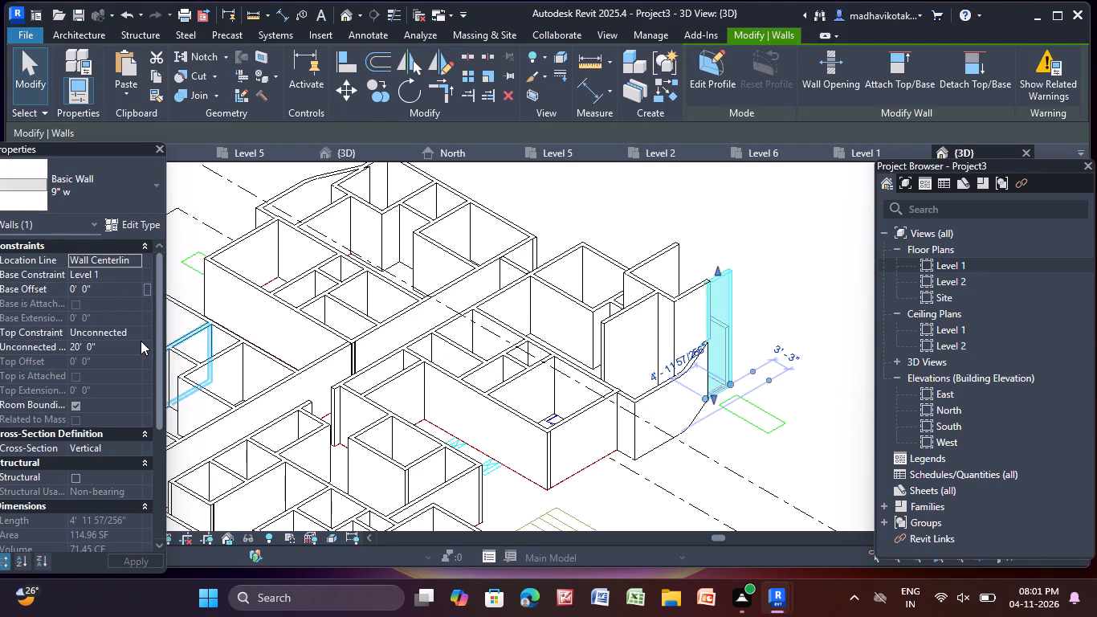
pyautogui.click(138, 330)
pyautogui.click(146, 374)
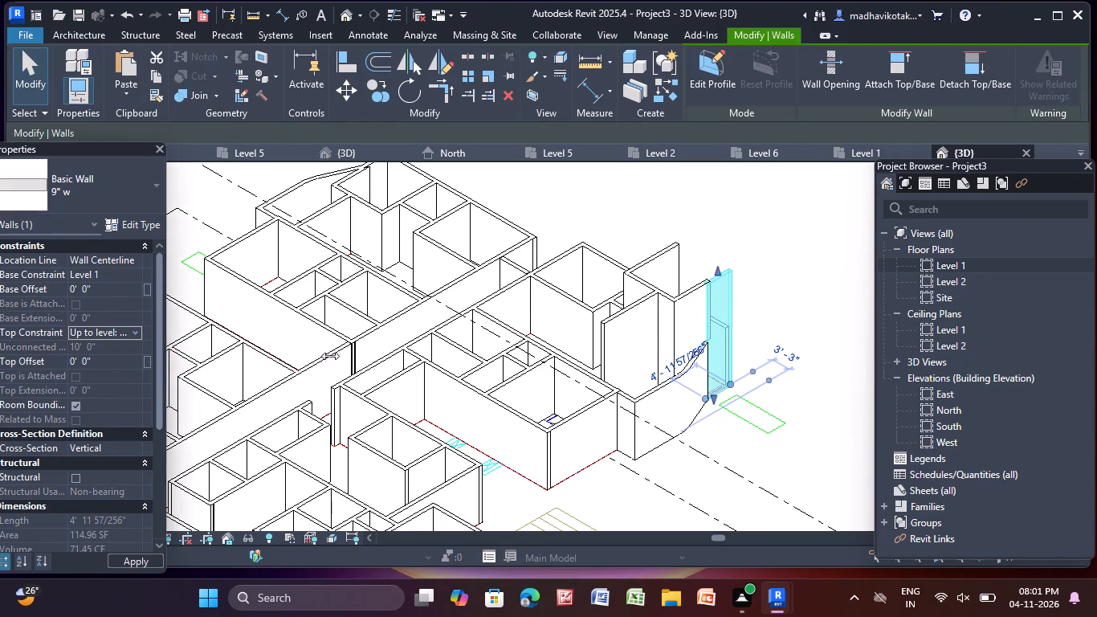
pyautogui.click(723, 256)
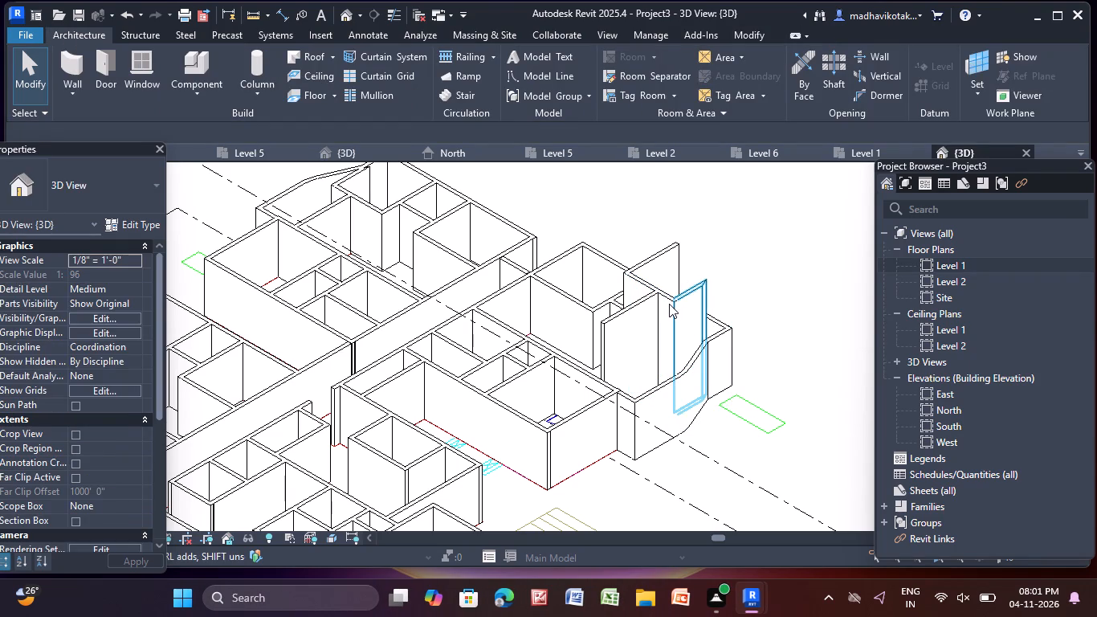
# Set the top constraint of the tall 4.5" p partition, about 9' 7" long, inside the end block to Up to level: Level 2.
pyautogui.click(666, 304)
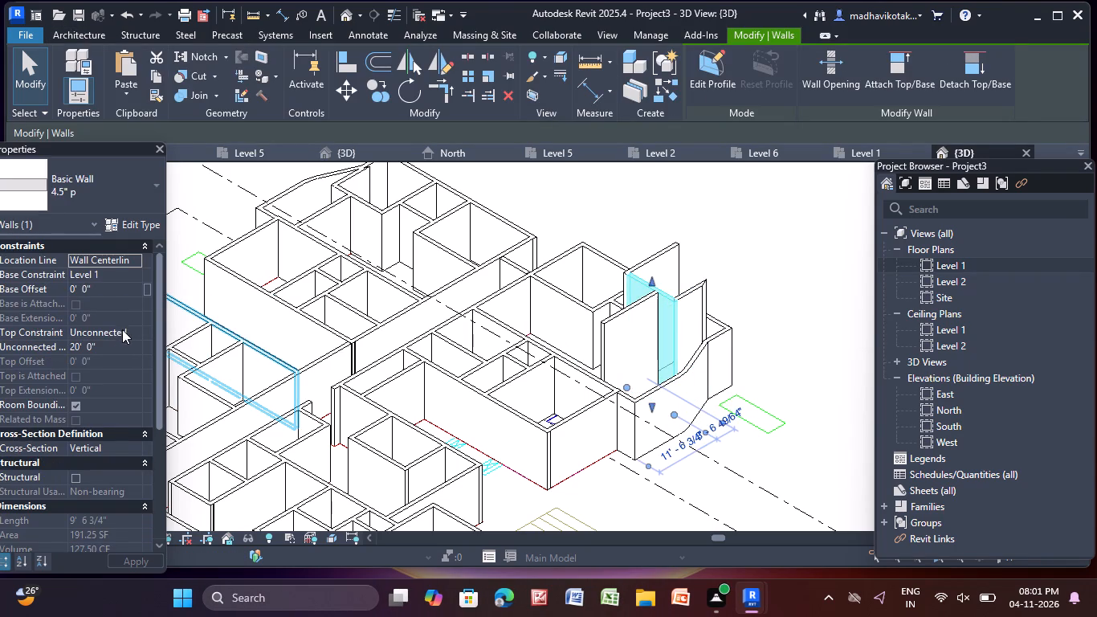
pyautogui.click(134, 331)
pyautogui.click(130, 371)
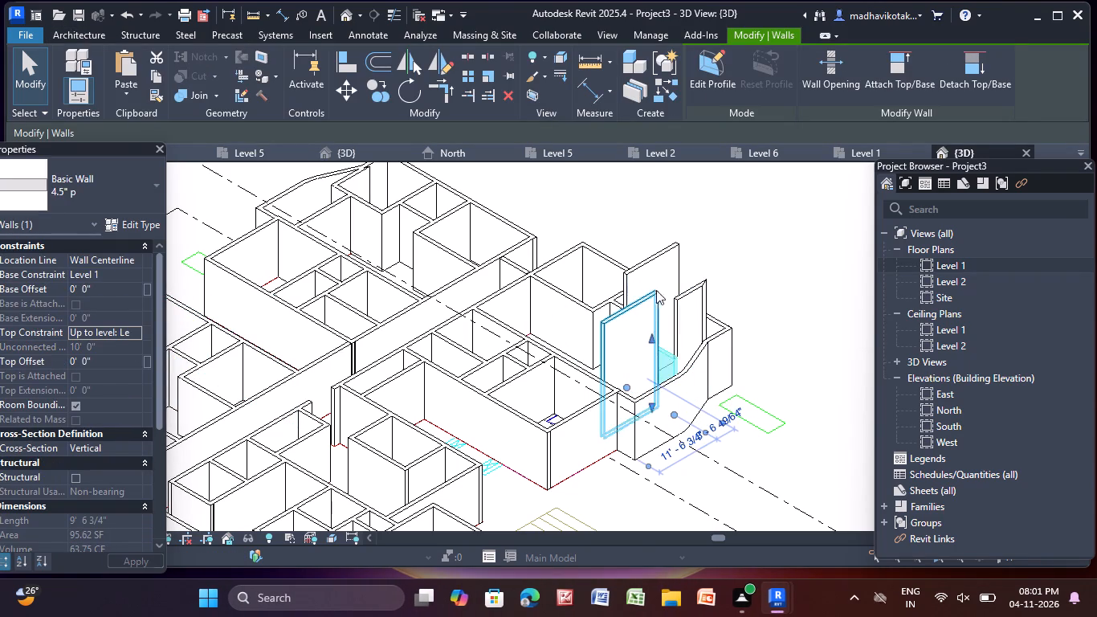
# Set the top constraint of the tall 4.5" p cross partition ending at the angled exterior wall to Up to level: Level 2.
pyautogui.click(696, 299)
pyautogui.click(142, 334)
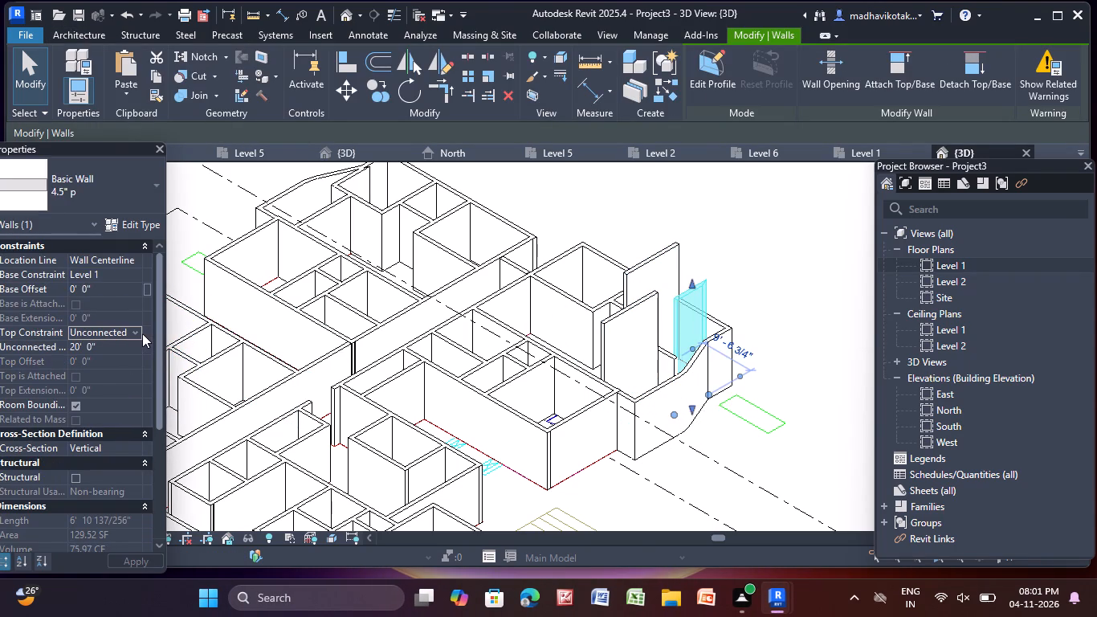
pyautogui.click(133, 333)
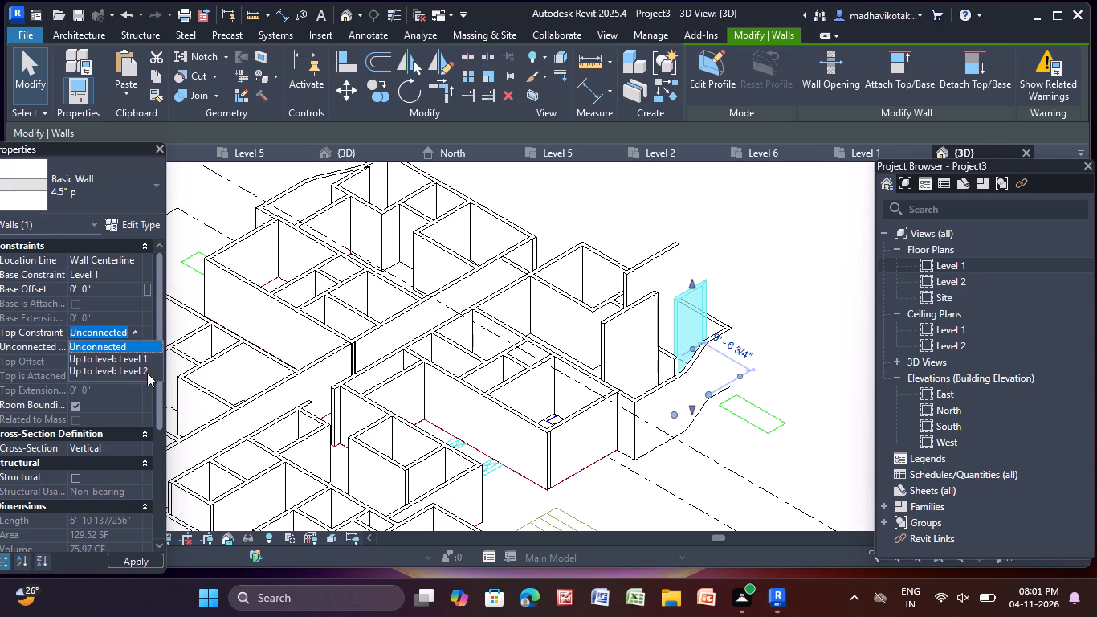
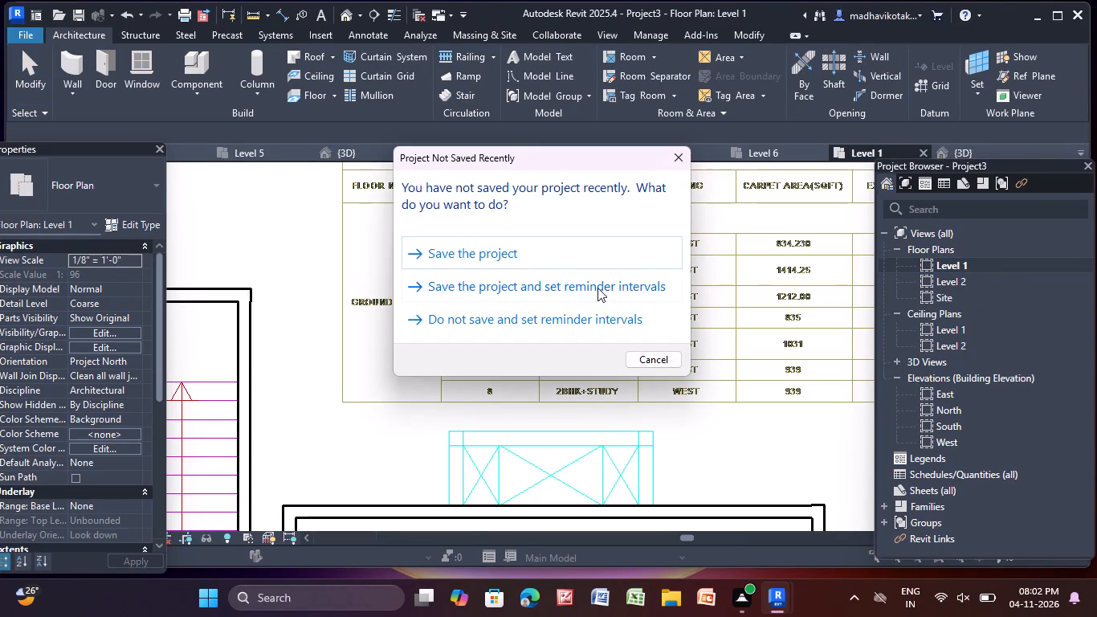
# Dismiss the project save reminder without saving.
pyautogui.click(682, 153)
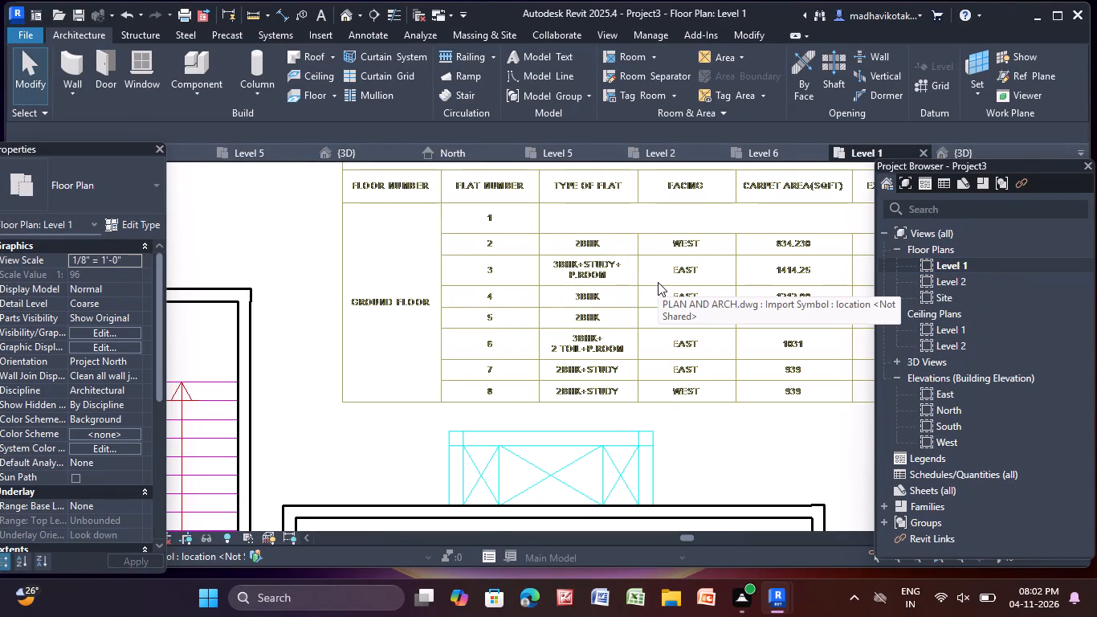
# Examine the Block A flat-area table of the Tower A ground floor plan, across all its rows and columns.
pyautogui.moveTo(658, 282); pyautogui.dragTo(516, 303, button='middle')
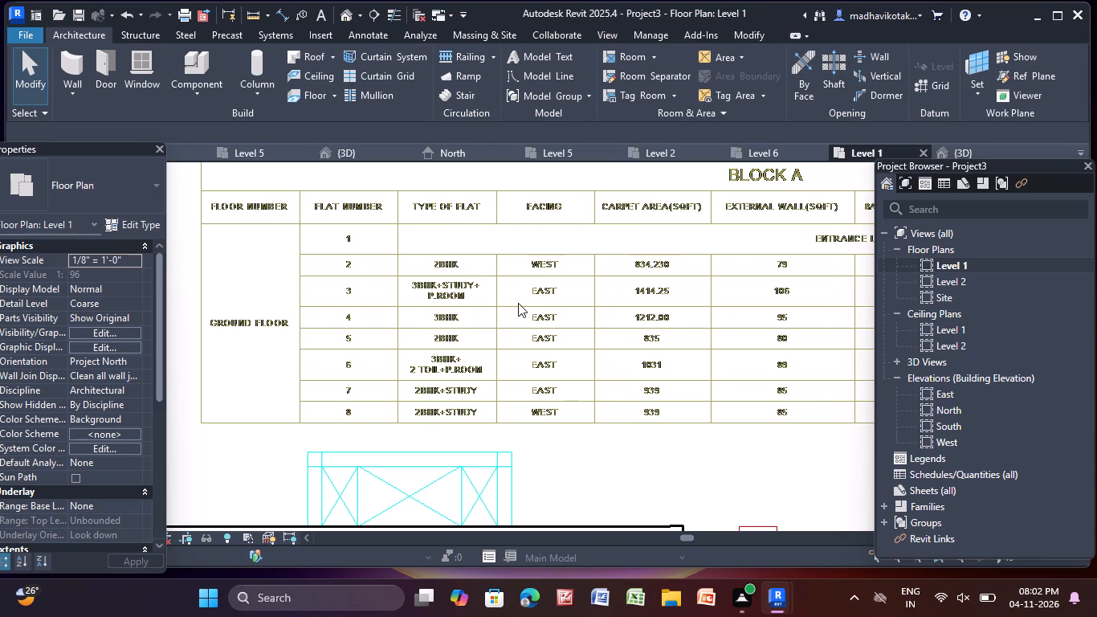
pyautogui.scroll(1, 520, 294)
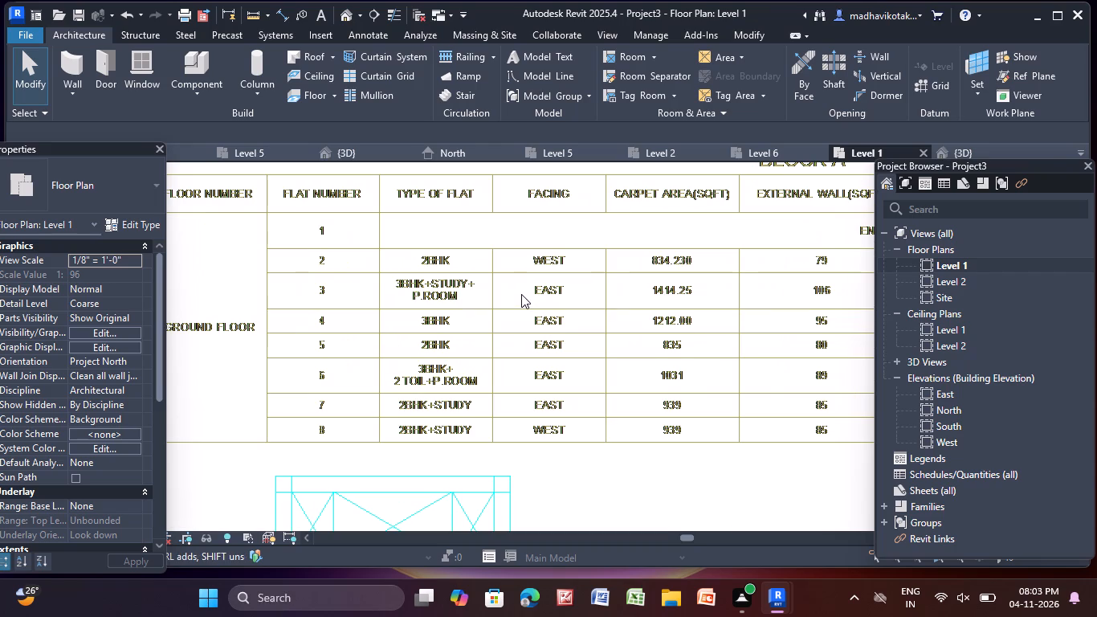
pyautogui.scroll(-1, 520, 294)
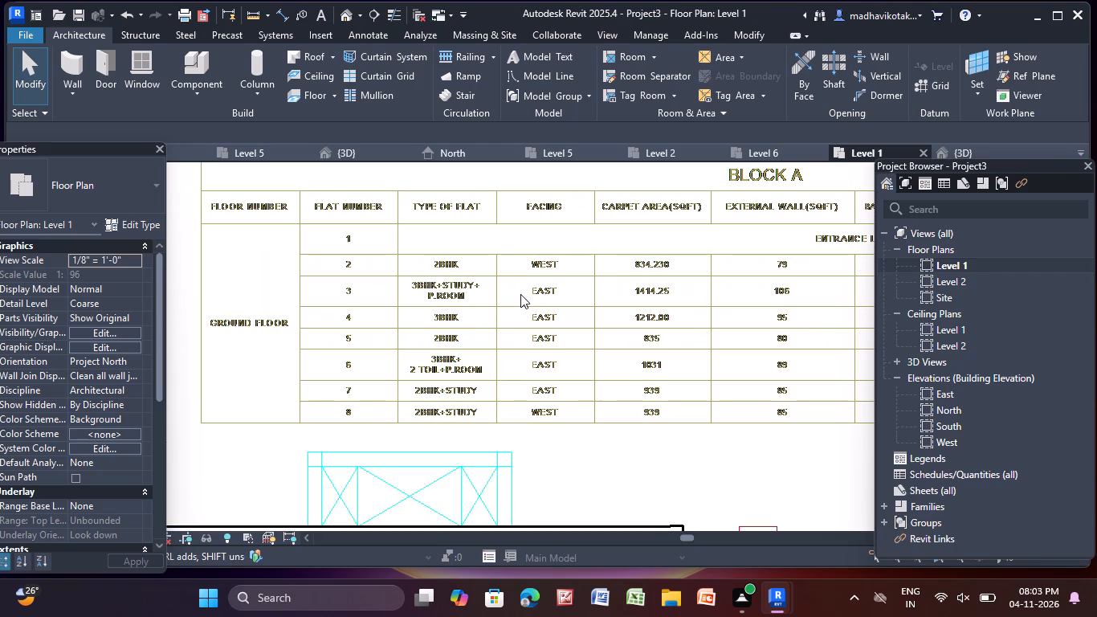
pyautogui.moveTo(520, 294); pyautogui.dragTo(485, 323, button='middle')
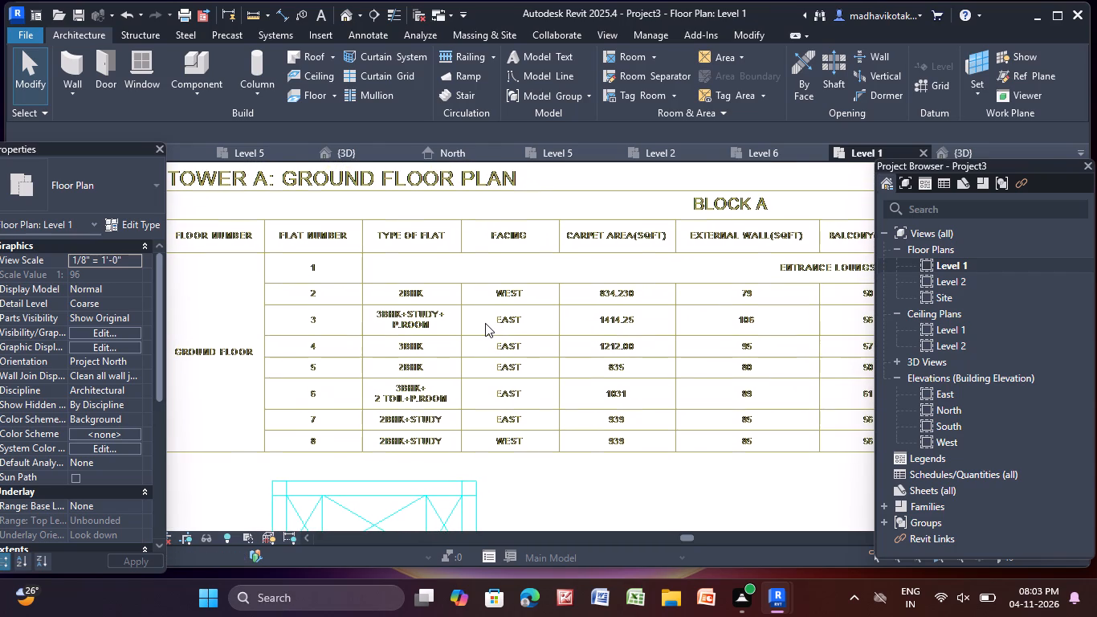
pyautogui.scroll(-1, 485, 323)
pyautogui.moveTo(485, 322); pyautogui.dragTo(465, 328, button='middle')
pyautogui.scroll(2, 301, 270)
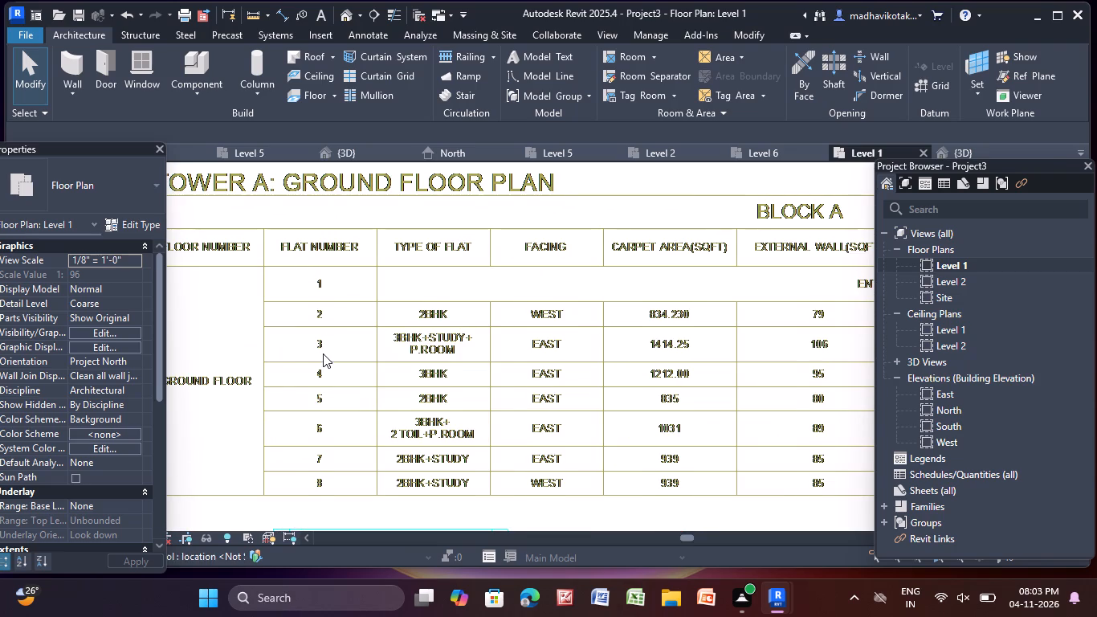
pyautogui.moveTo(323, 351); pyautogui.dragTo(336, 325, button='middle')
pyautogui.scroll(-4, 479, 310)
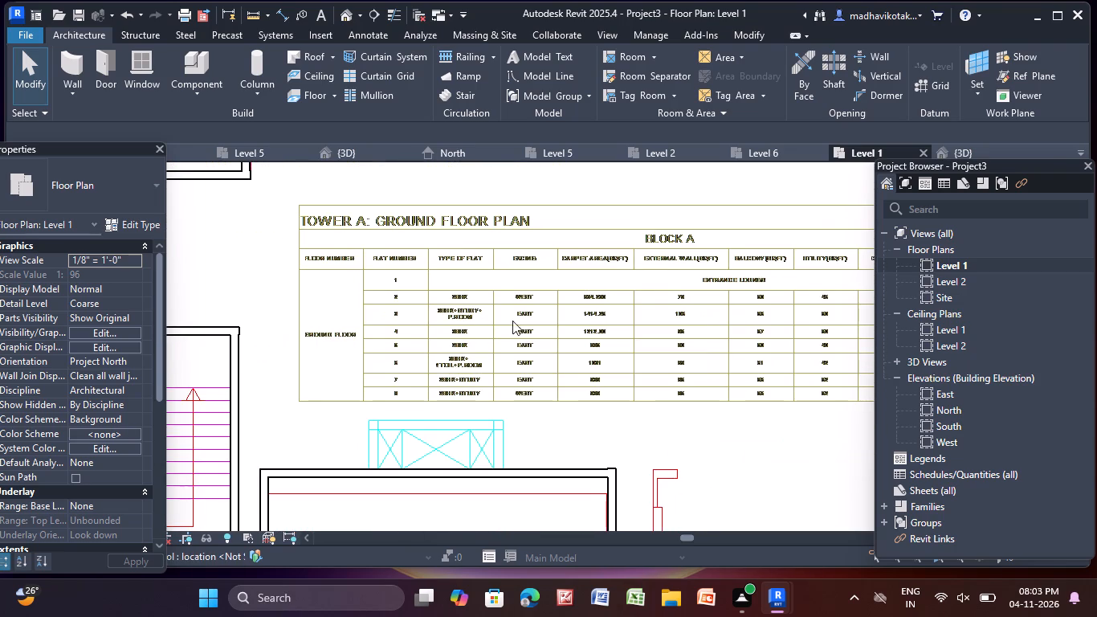
pyautogui.moveTo(520, 324); pyautogui.dragTo(364, 341, button='middle')
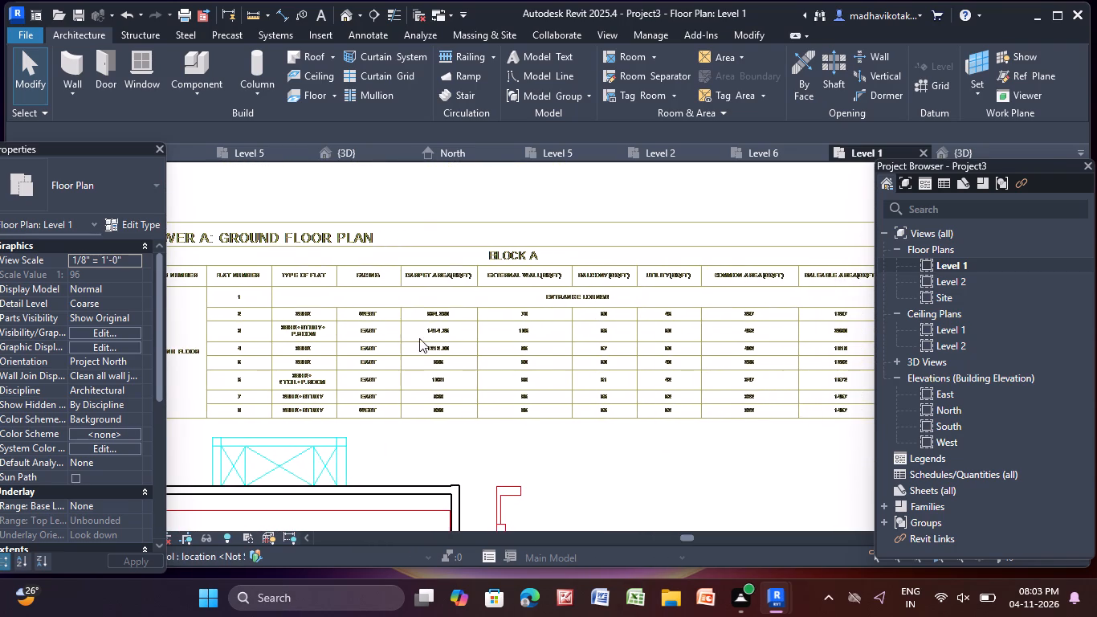
pyautogui.scroll(-1, 542, 347)
pyautogui.moveTo(540, 347); pyautogui.dragTo(508, 350, button='middle')
pyautogui.scroll(2, 594, 363)
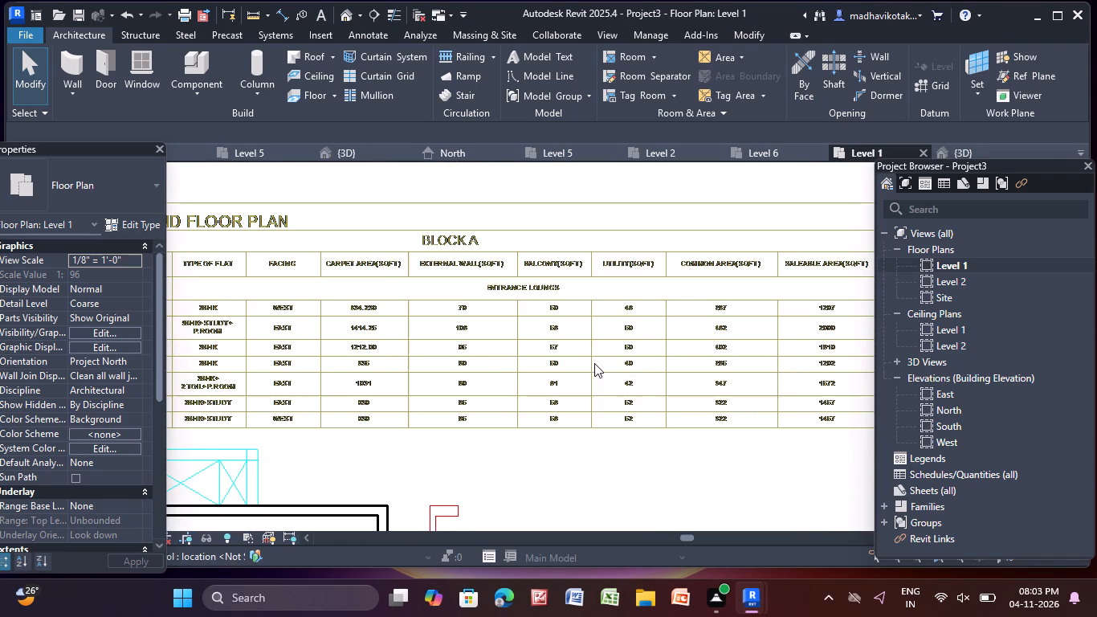
pyautogui.scroll(2, 405, 297)
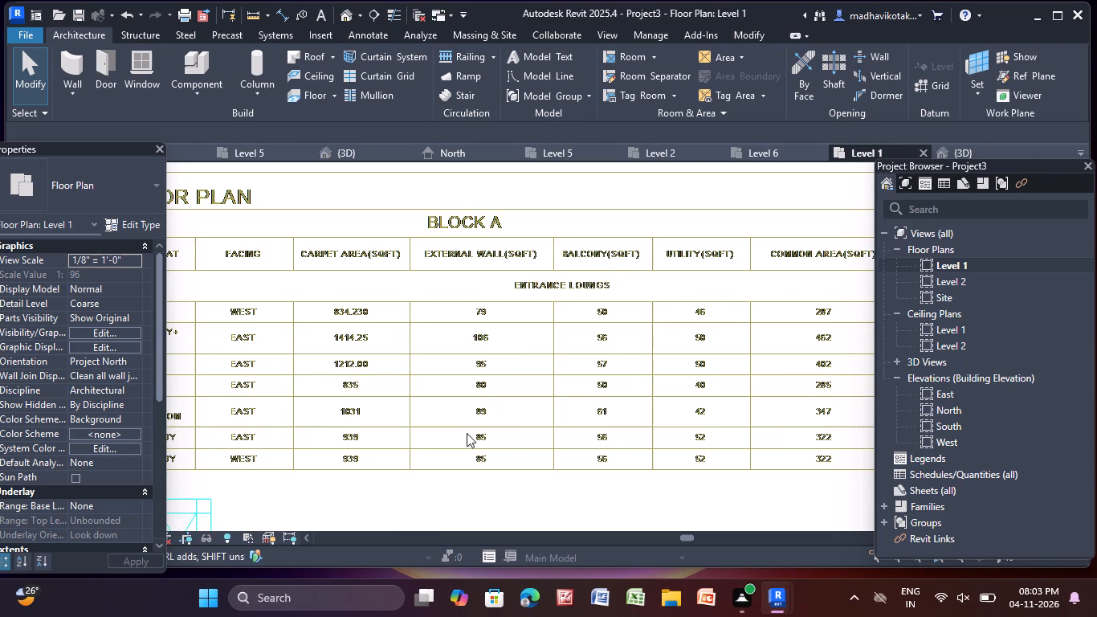
pyautogui.scroll(-2, 442, 456)
pyautogui.moveTo(442, 455); pyautogui.dragTo(333, 329, button='middle')
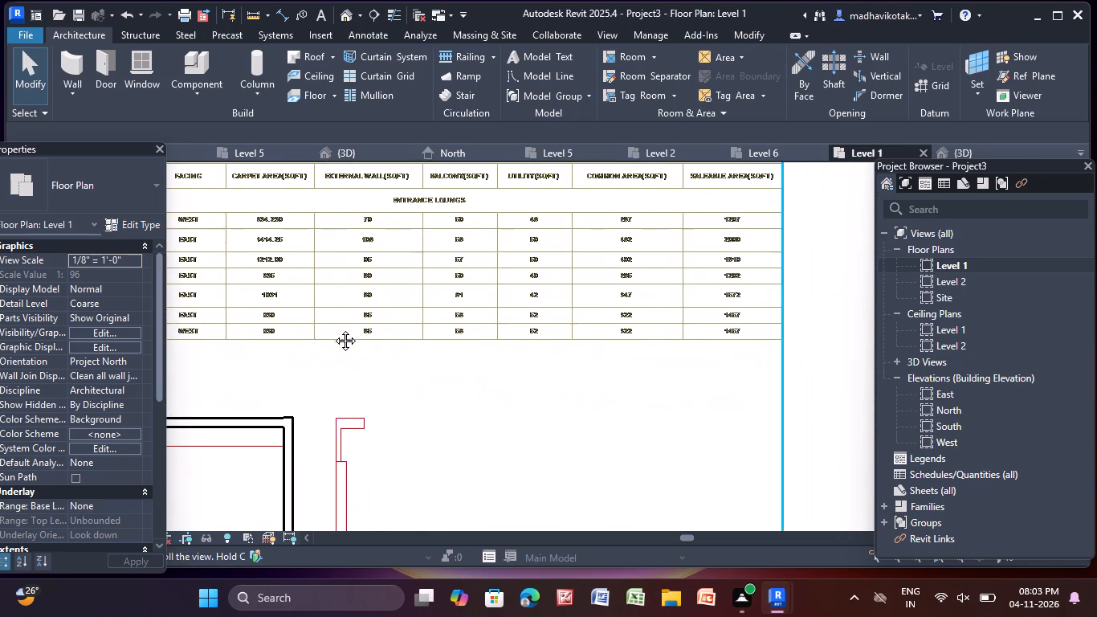
pyautogui.moveTo(333, 329); pyautogui.dragTo(532, 378, button='middle')
pyautogui.scroll(-1, 304, 372)
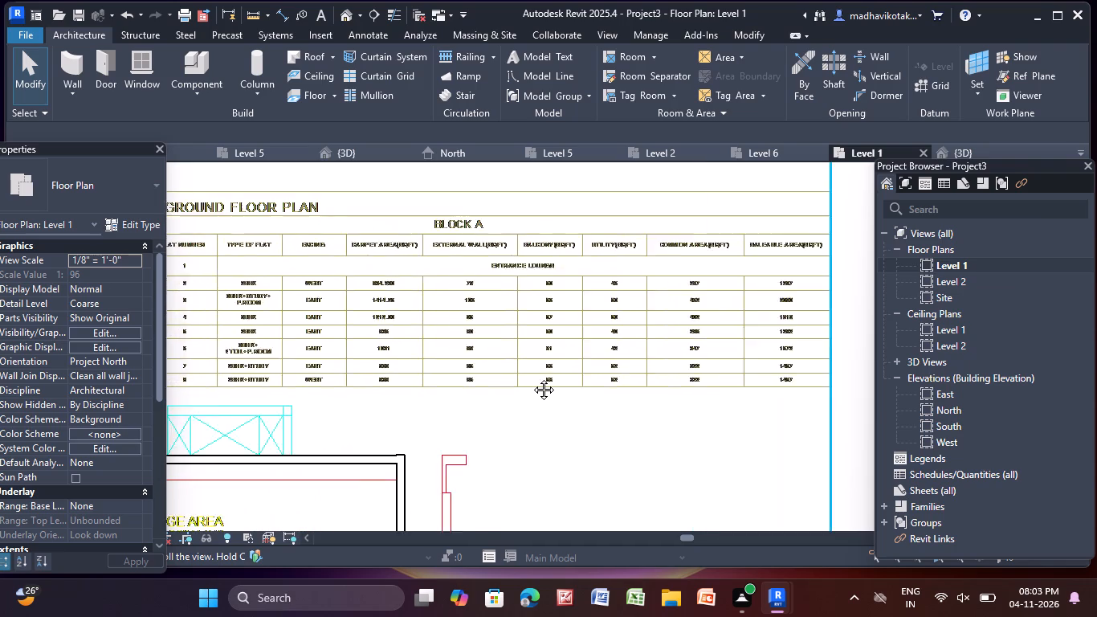
pyautogui.moveTo(532, 378); pyautogui.dragTo(536, 378, button='middle')
pyautogui.scroll(2, 536, 378)
pyautogui.scroll(-1, 500, 342)
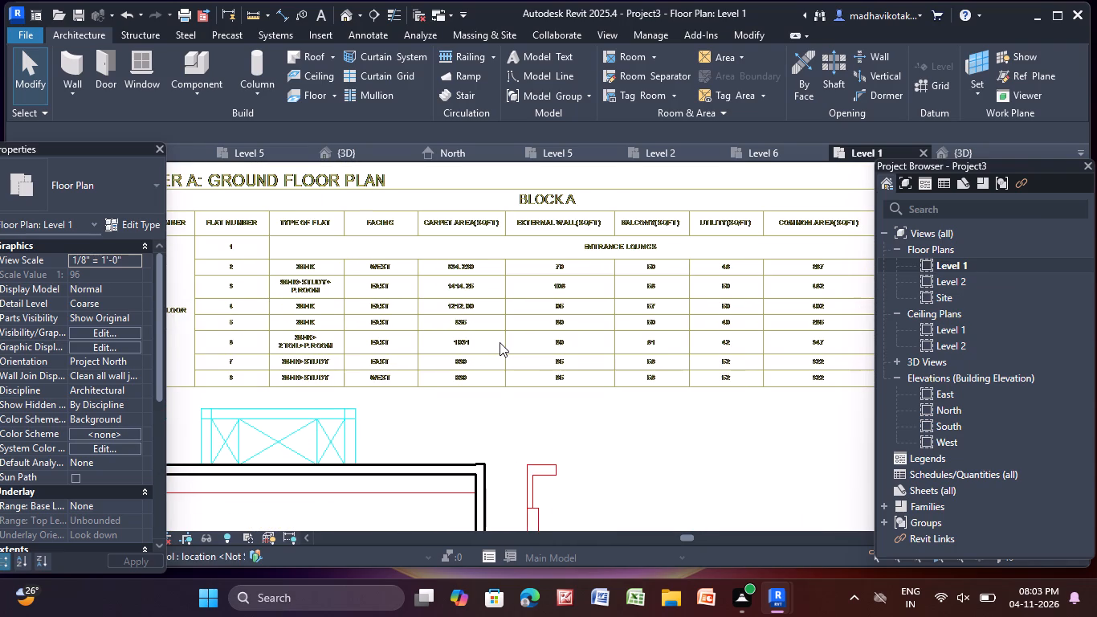
pyautogui.scroll(-4, 500, 342)
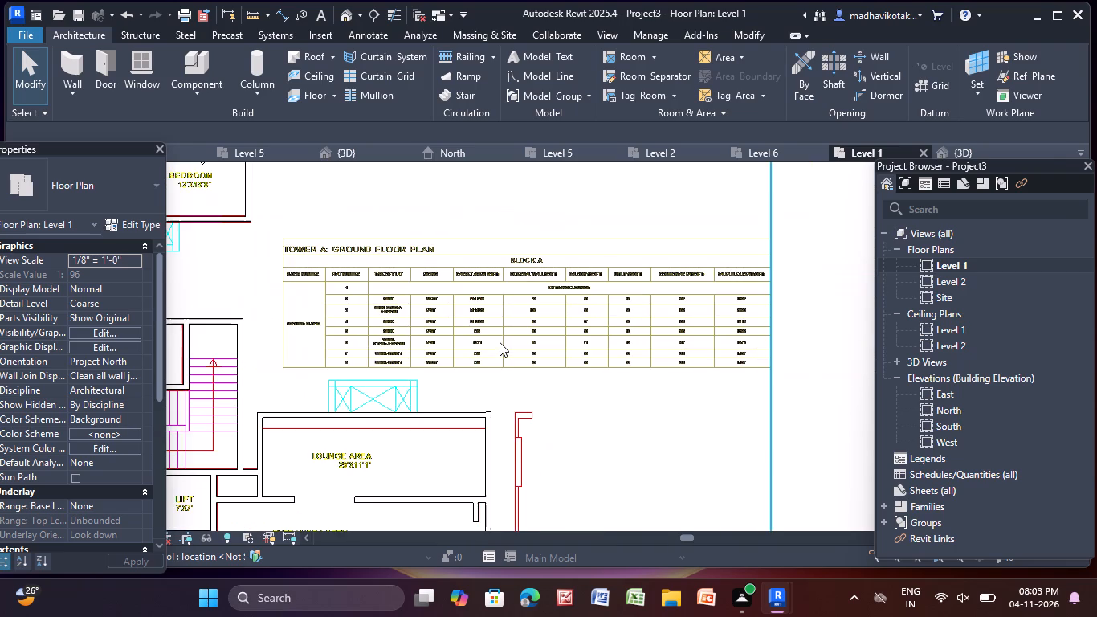
pyautogui.scroll(-10, 500, 342)
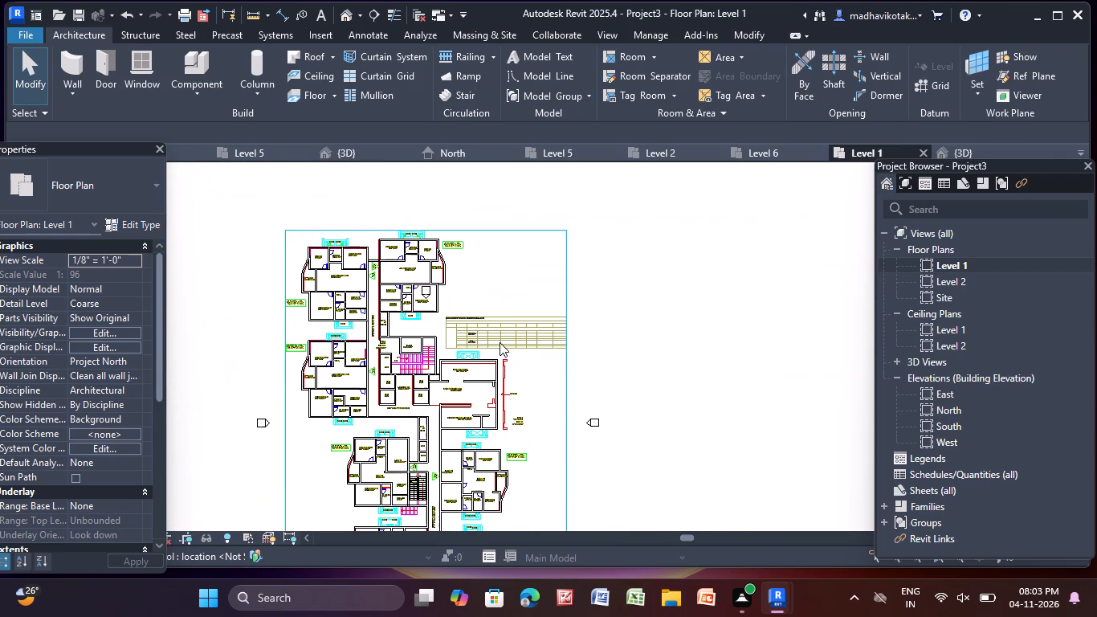
# Start a footprint roof on Level 2 and pick the outer edges of the 1819sft flat's lower M.Bedroom wall and adjoining angled wall as sloped boundaries.
pyautogui.moveTo(500, 342); pyautogui.dragTo(520, 229, button='middle')
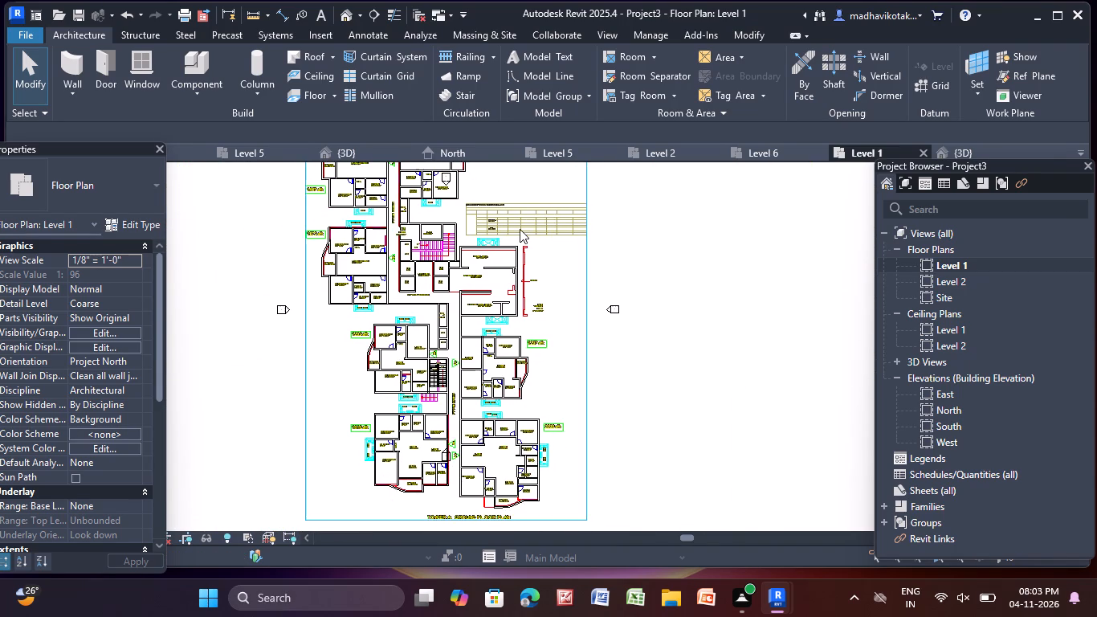
pyautogui.scroll(-2, 520, 229)
pyautogui.scroll(2, 459, 432)
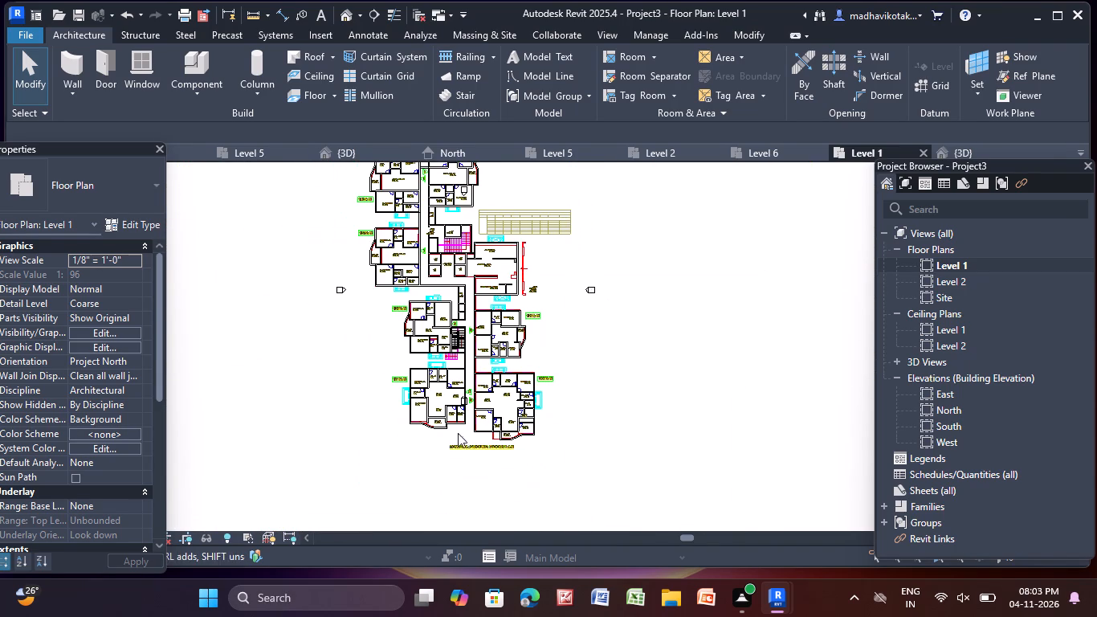
pyautogui.scroll(5, 458, 433)
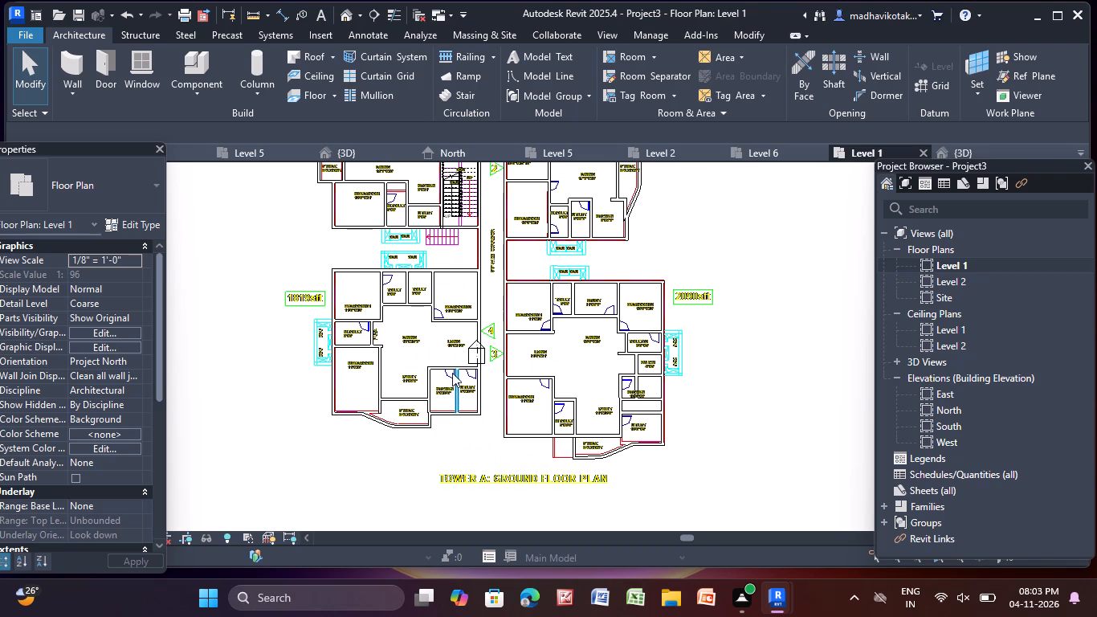
pyautogui.scroll(3, 425, 330)
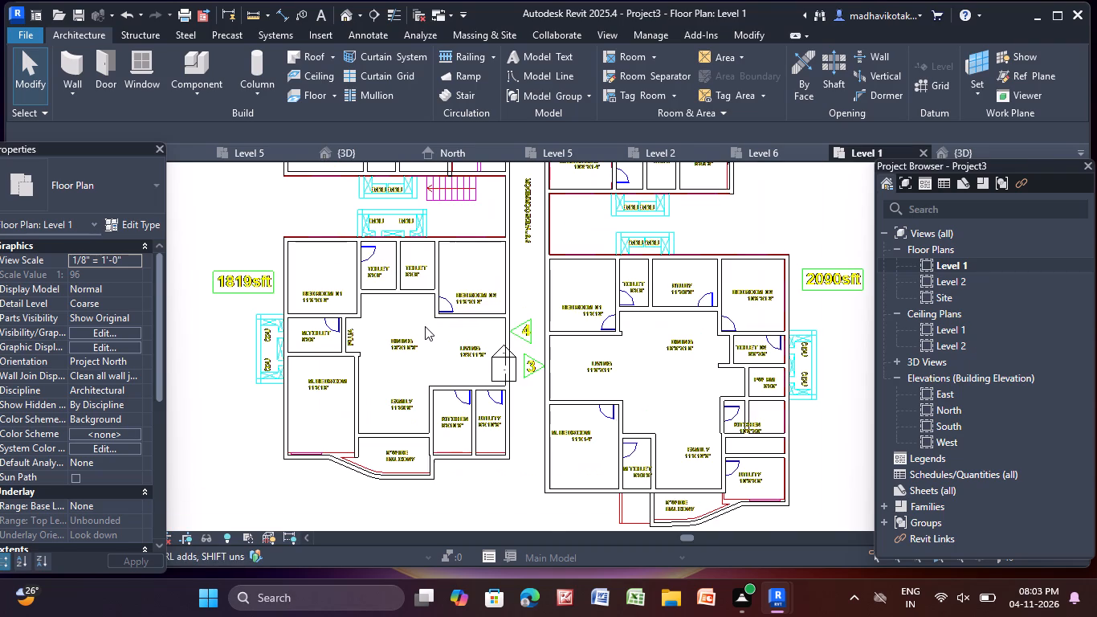
pyautogui.scroll(3, 425, 326)
pyautogui.scroll(-2, 423, 324)
pyautogui.moveTo(429, 300); pyautogui.dragTo(433, 289, button='middle')
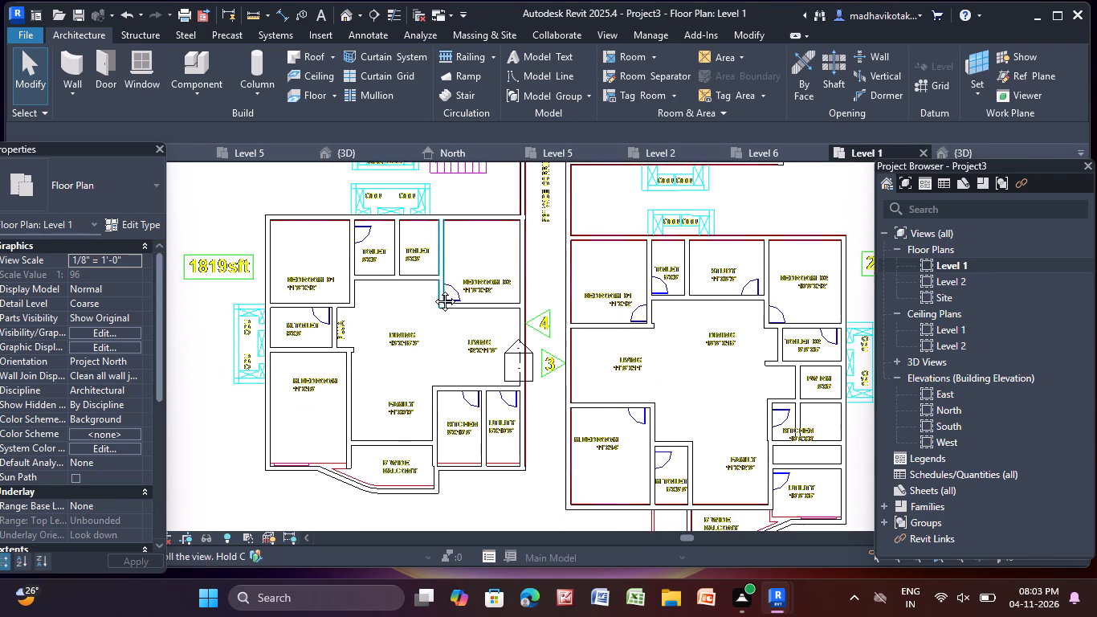
pyautogui.moveTo(433, 289); pyautogui.dragTo(449, 255, button='middle')
pyautogui.click(318, 56)
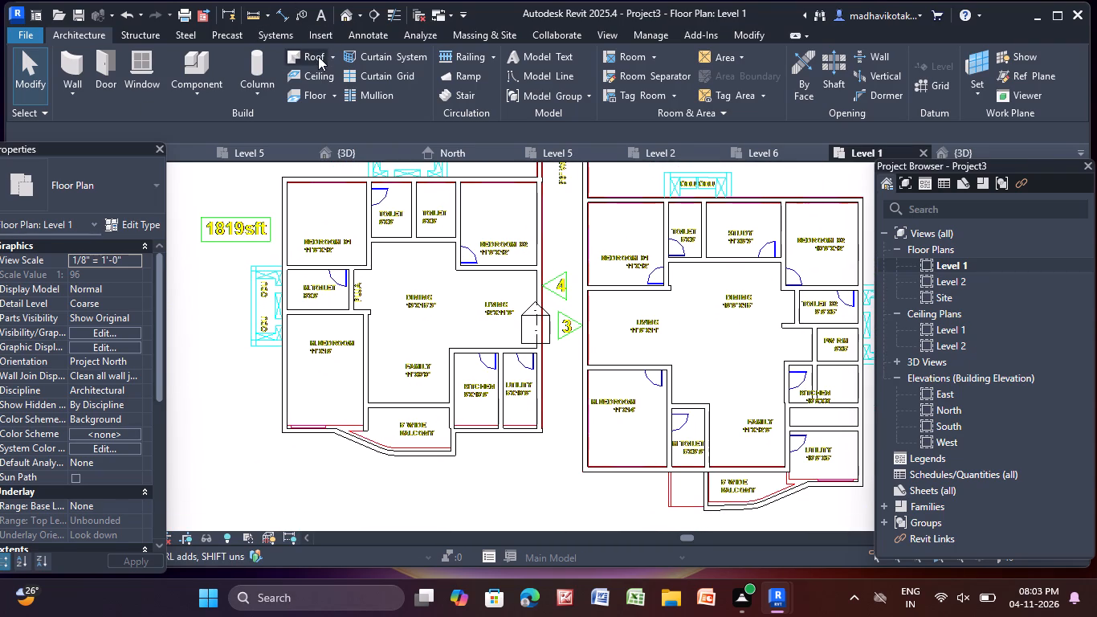
pyautogui.click(548, 331)
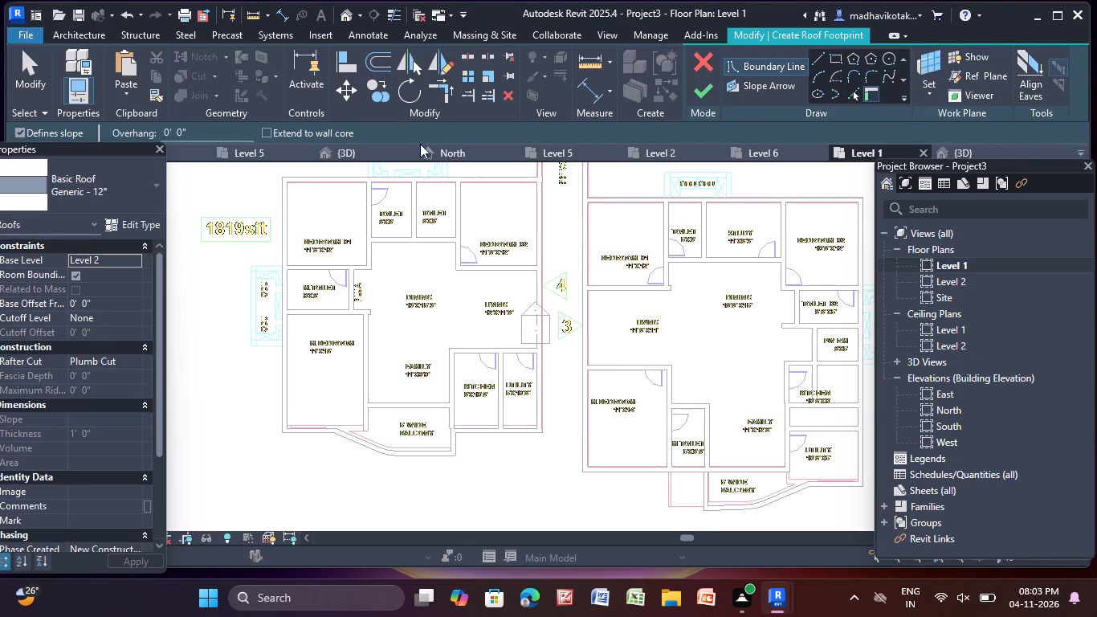
pyautogui.click(854, 91)
pyautogui.scroll(7, 304, 484)
pyautogui.scroll(4, 309, 411)
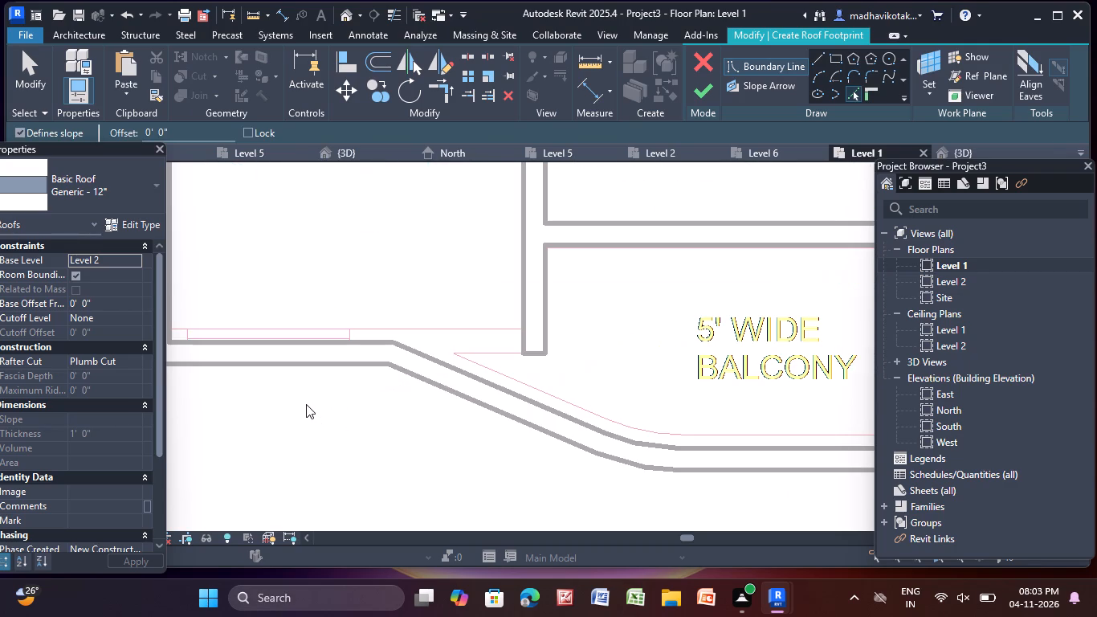
pyautogui.click(326, 371)
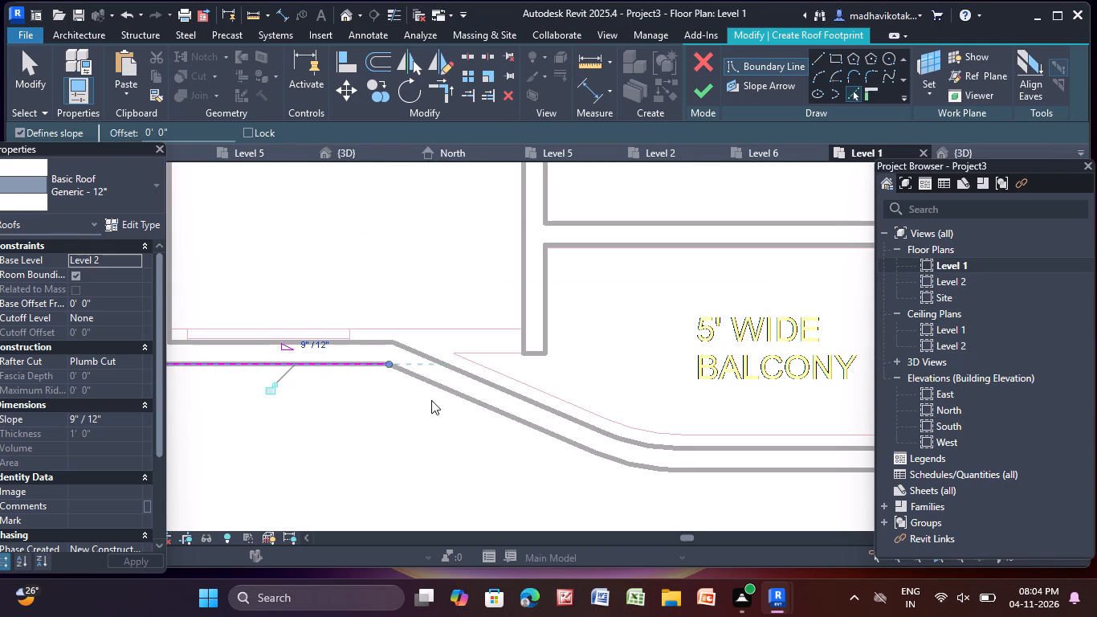
pyautogui.click(438, 399)
pyautogui.click(438, 389)
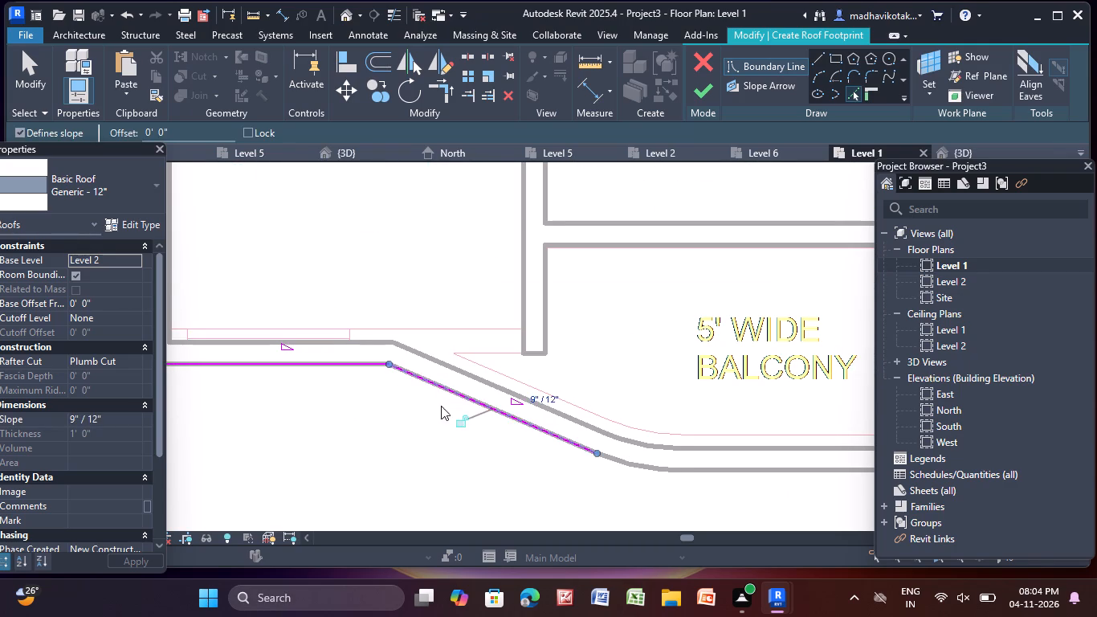
# Continue the roof boundary around the 5' wide balcony by picking its curved outer edge, straight outer edge and short return toward the kitchen.
pyautogui.scroll(-2, 446, 418)
pyautogui.moveTo(444, 418); pyautogui.dragTo(244, 328, button='middle')
pyautogui.scroll(3, 380, 359)
pyautogui.click(380, 362)
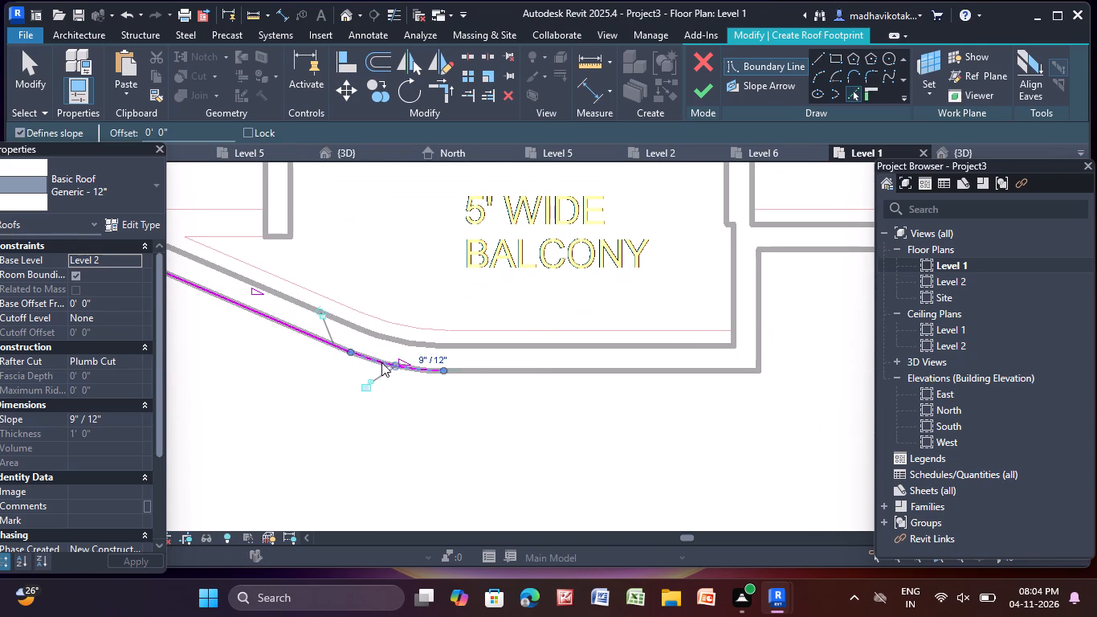
pyautogui.click(467, 374)
pyautogui.scroll(-8, 467, 374)
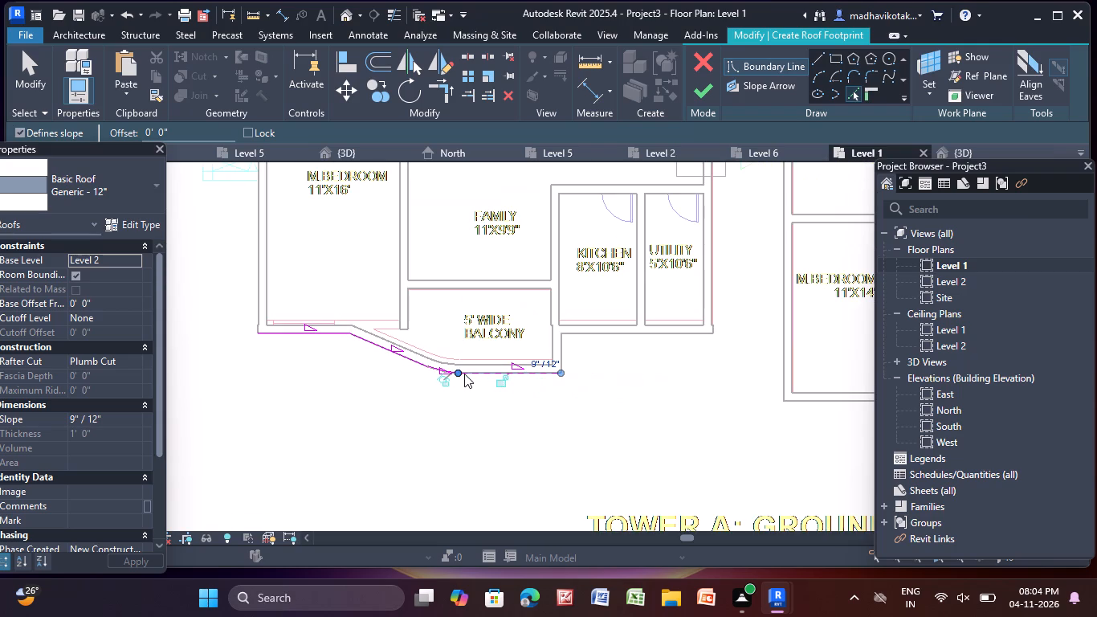
pyautogui.moveTo(463, 374); pyautogui.dragTo(452, 413, button='middle')
pyautogui.scroll(3, 545, 393)
pyautogui.click(548, 390)
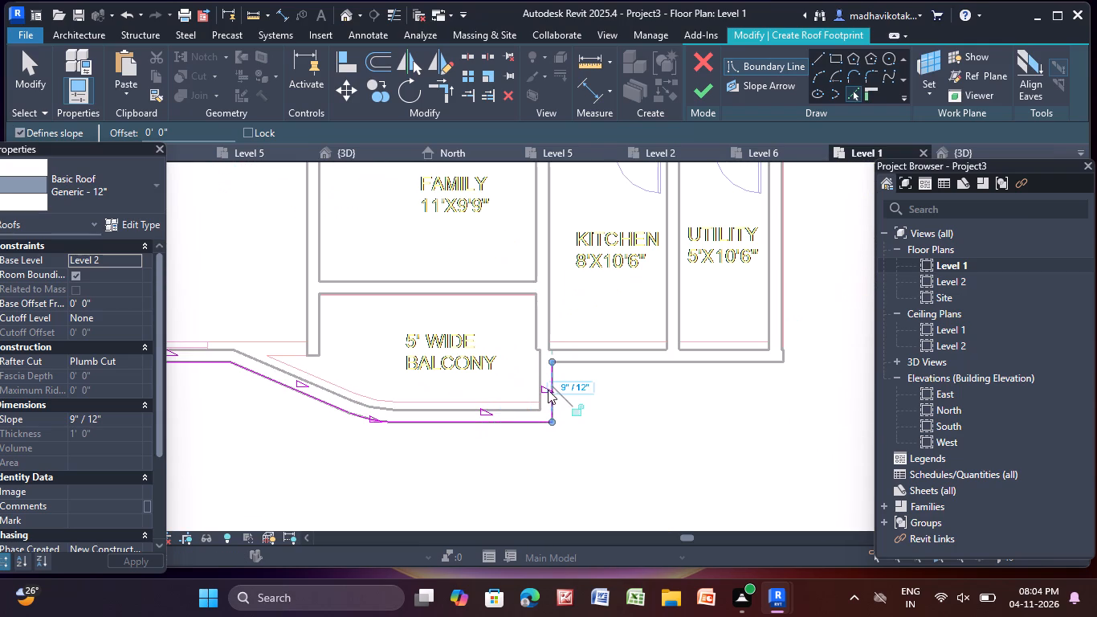
pyautogui.scroll(9, 551, 419)
pyautogui.scroll(-5, 463, 206)
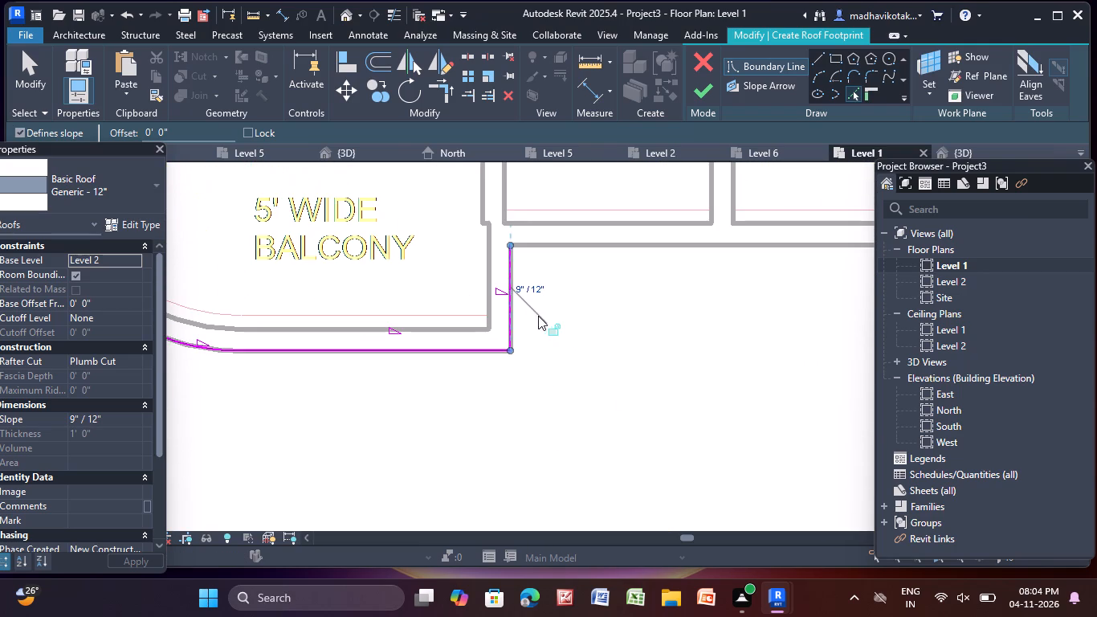
pyautogui.scroll(-9, 542, 313)
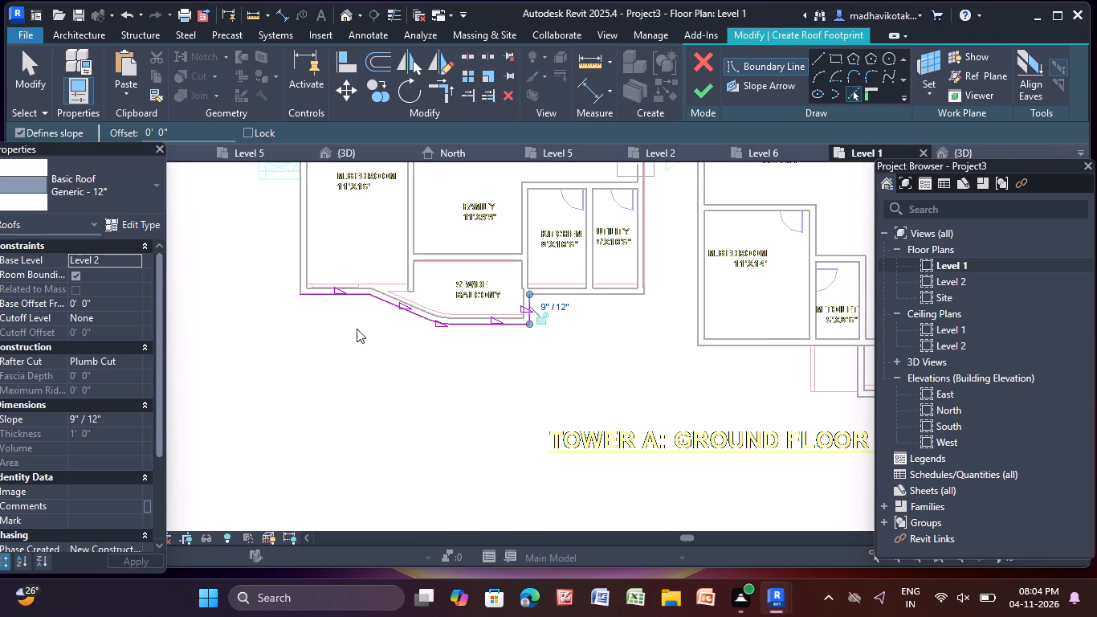
pyautogui.moveTo(348, 321); pyautogui.dragTo(361, 411, button='middle')
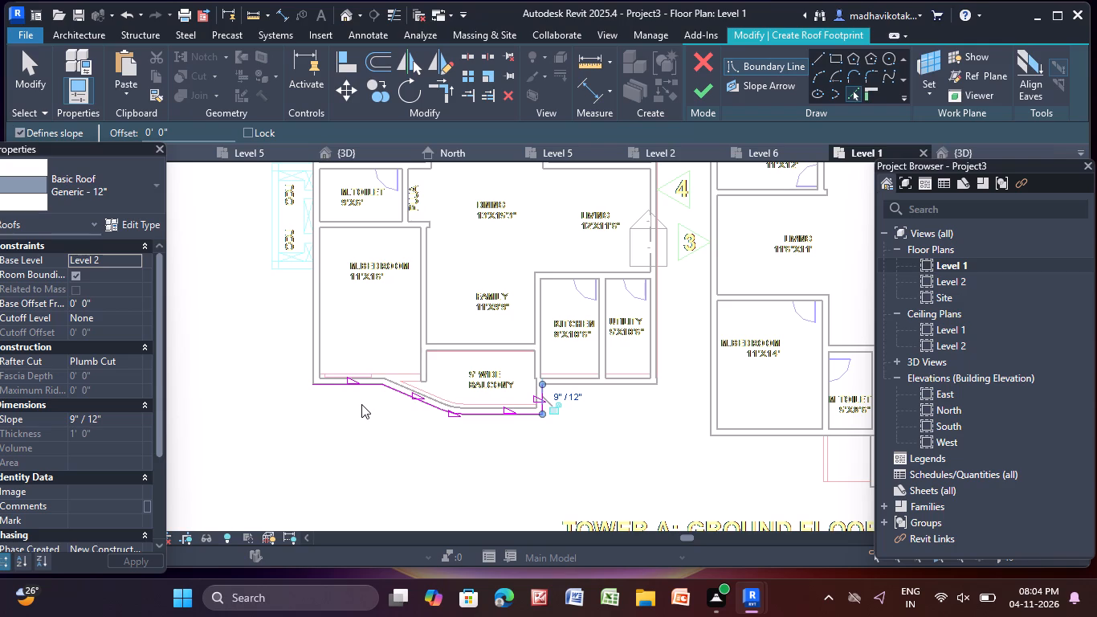
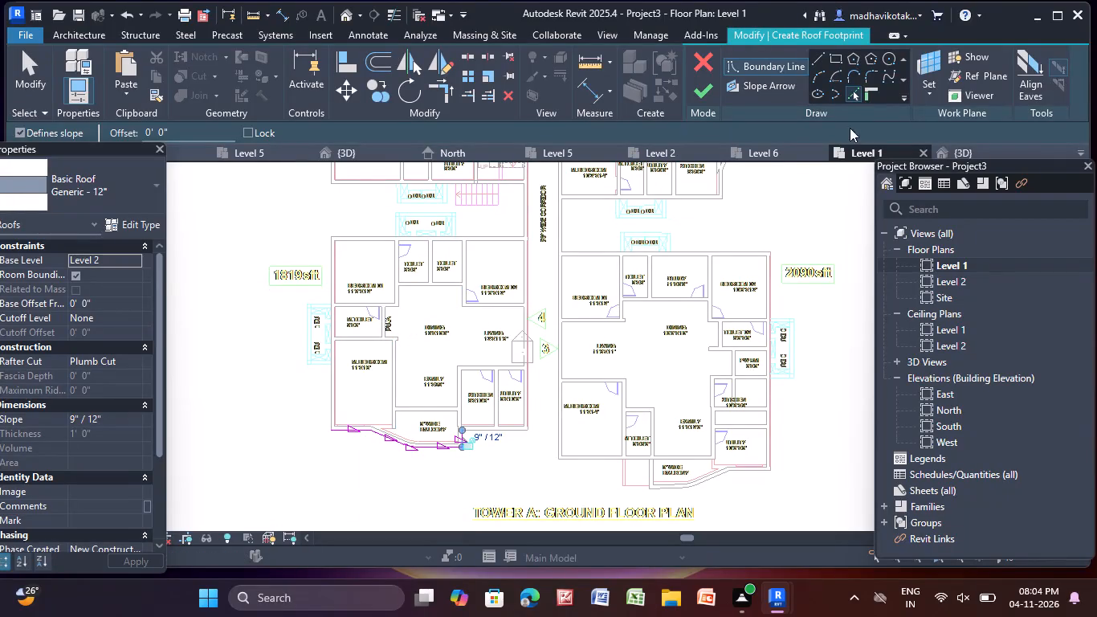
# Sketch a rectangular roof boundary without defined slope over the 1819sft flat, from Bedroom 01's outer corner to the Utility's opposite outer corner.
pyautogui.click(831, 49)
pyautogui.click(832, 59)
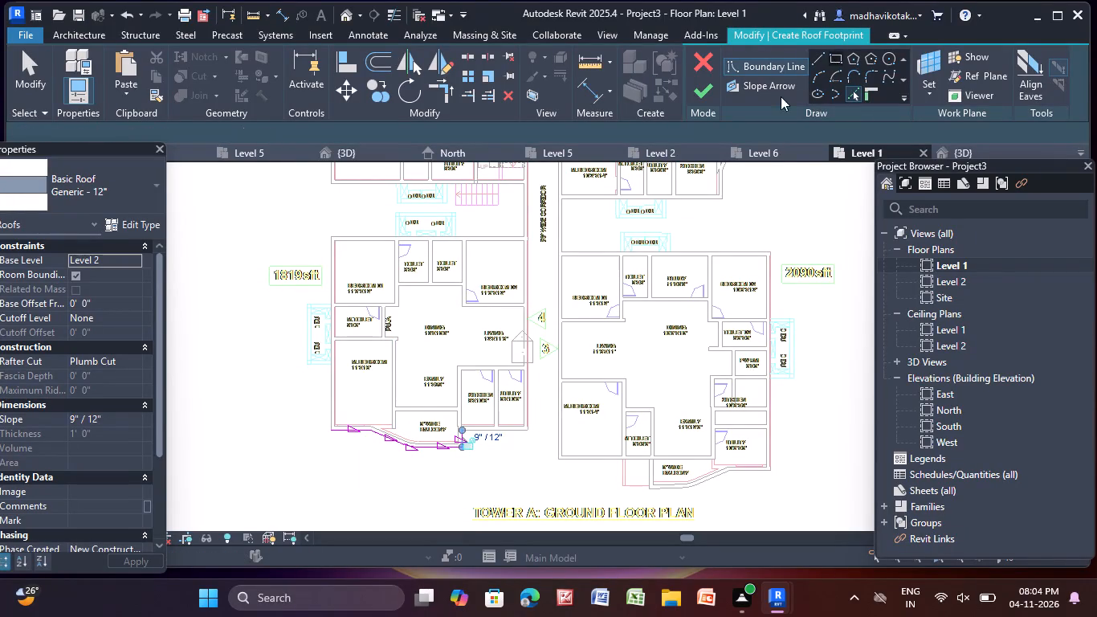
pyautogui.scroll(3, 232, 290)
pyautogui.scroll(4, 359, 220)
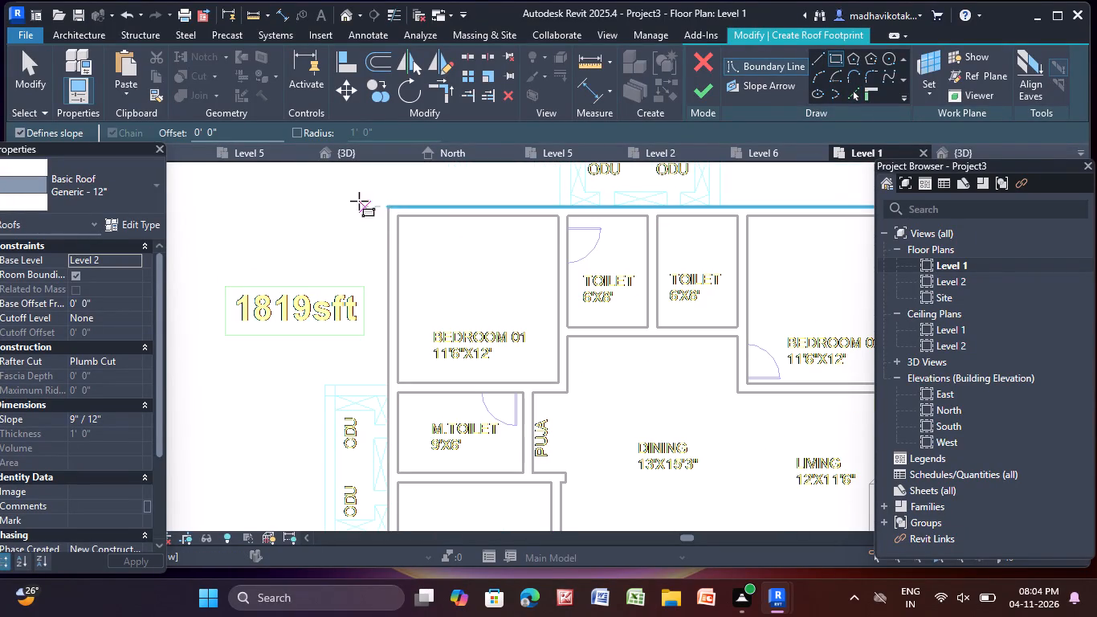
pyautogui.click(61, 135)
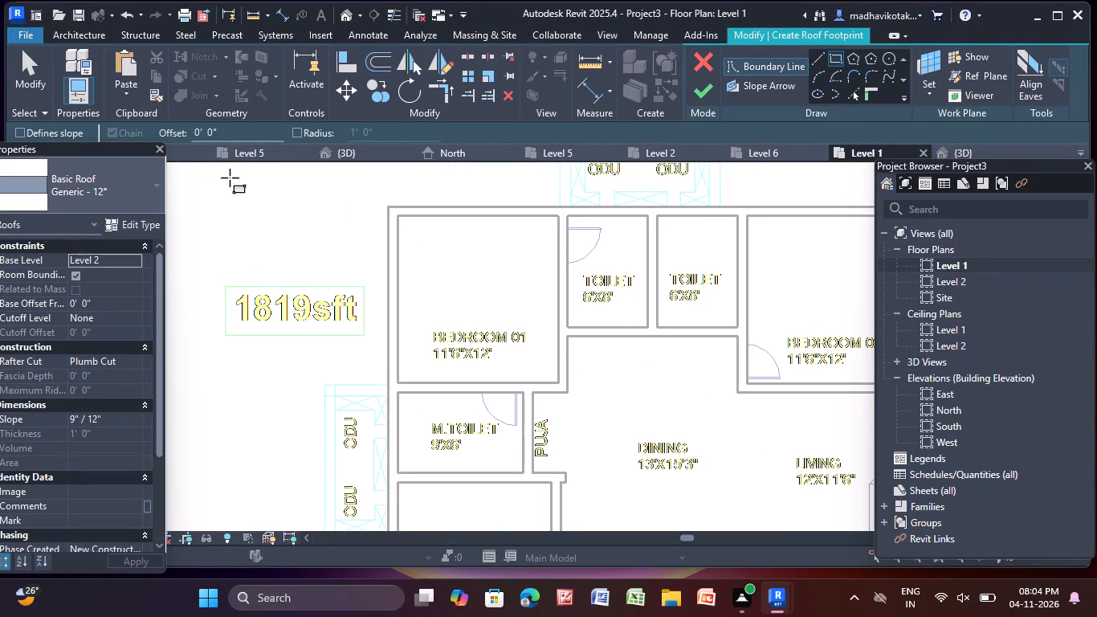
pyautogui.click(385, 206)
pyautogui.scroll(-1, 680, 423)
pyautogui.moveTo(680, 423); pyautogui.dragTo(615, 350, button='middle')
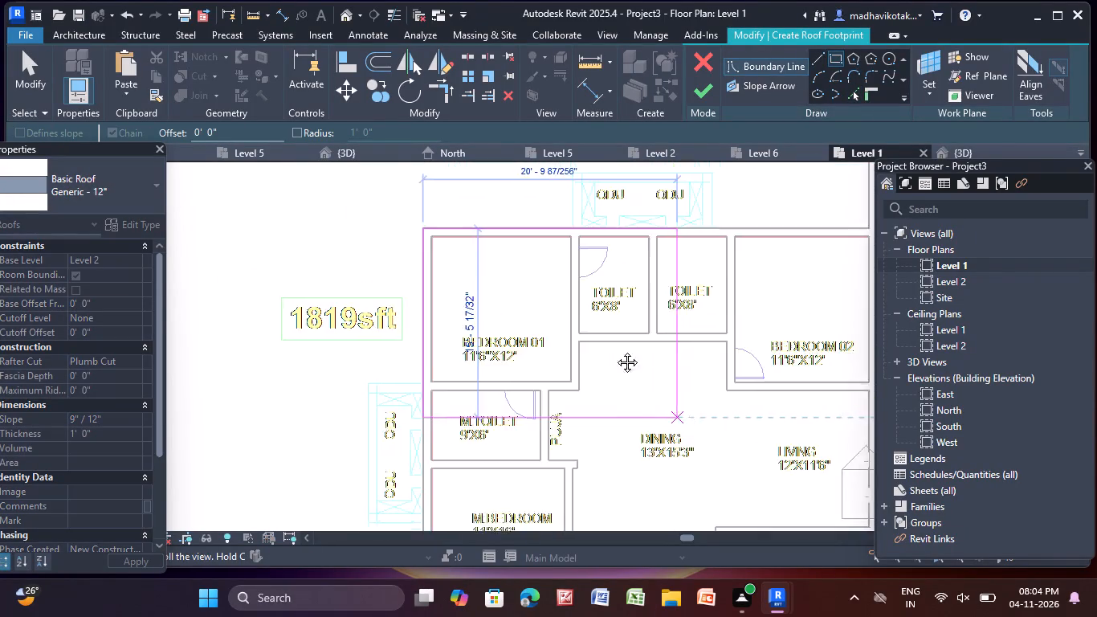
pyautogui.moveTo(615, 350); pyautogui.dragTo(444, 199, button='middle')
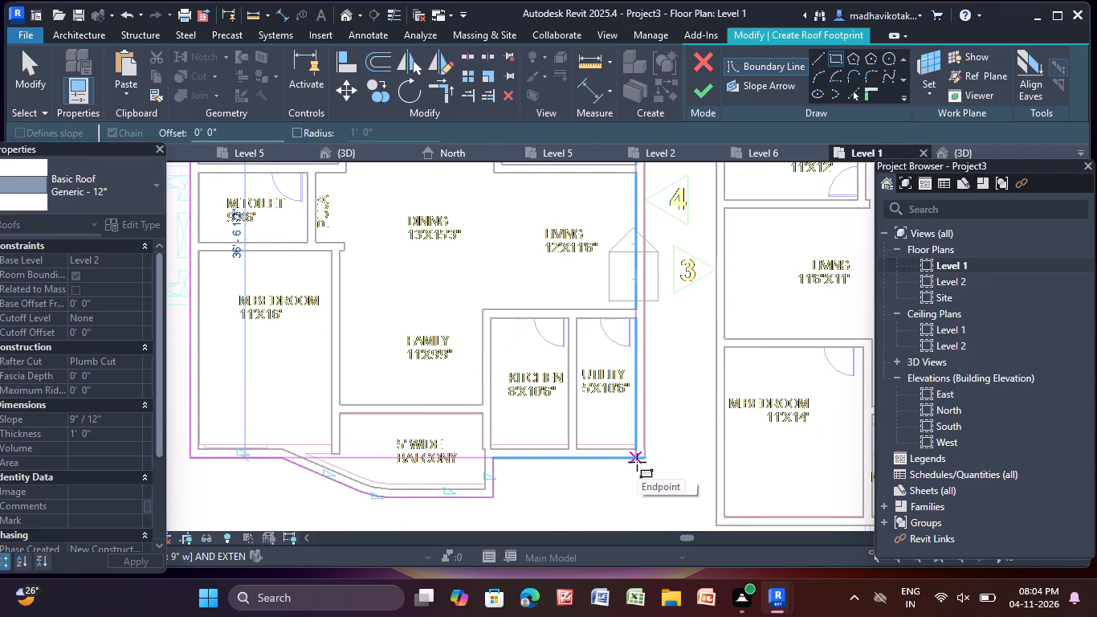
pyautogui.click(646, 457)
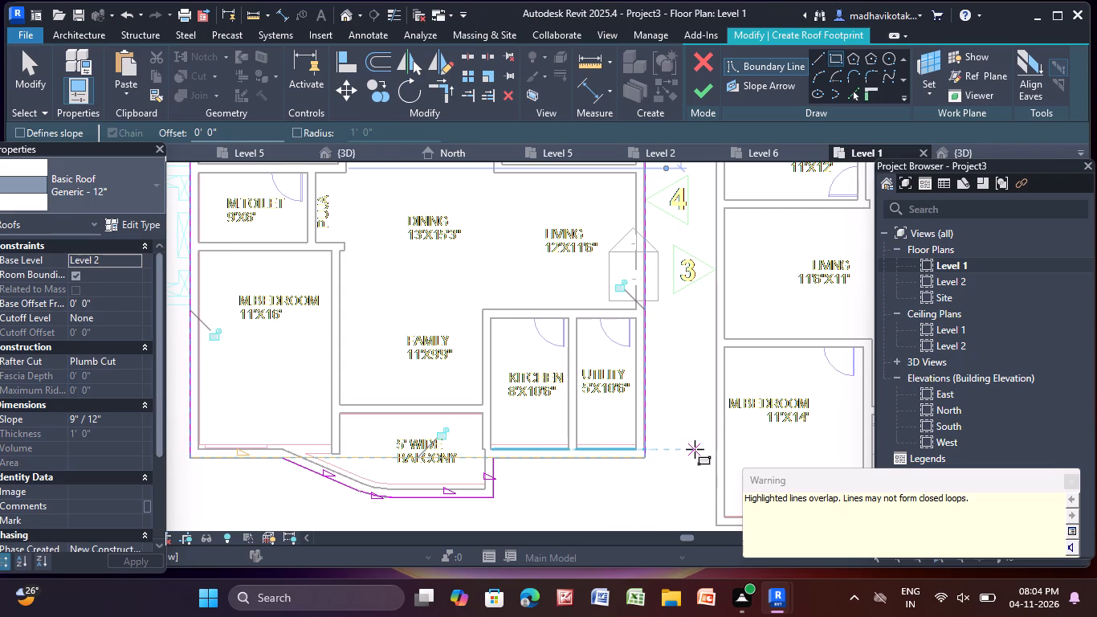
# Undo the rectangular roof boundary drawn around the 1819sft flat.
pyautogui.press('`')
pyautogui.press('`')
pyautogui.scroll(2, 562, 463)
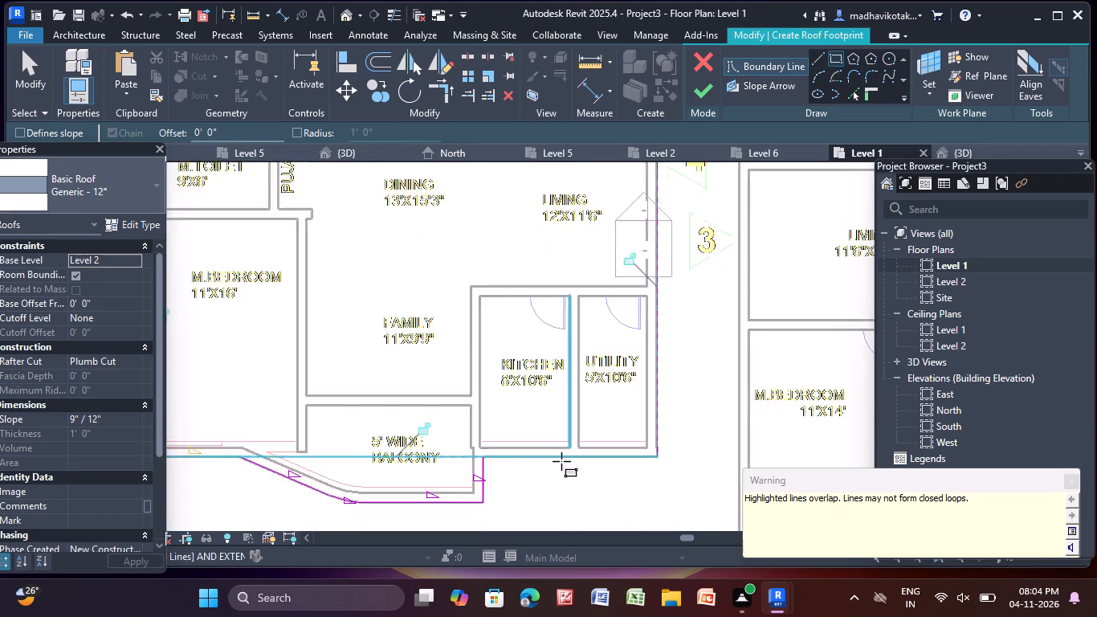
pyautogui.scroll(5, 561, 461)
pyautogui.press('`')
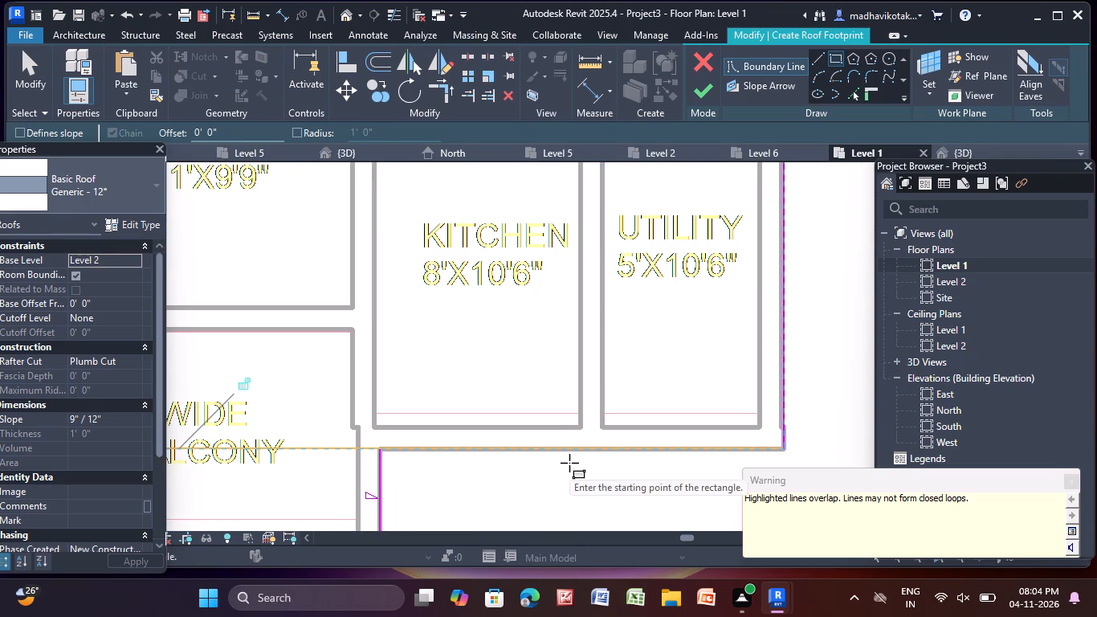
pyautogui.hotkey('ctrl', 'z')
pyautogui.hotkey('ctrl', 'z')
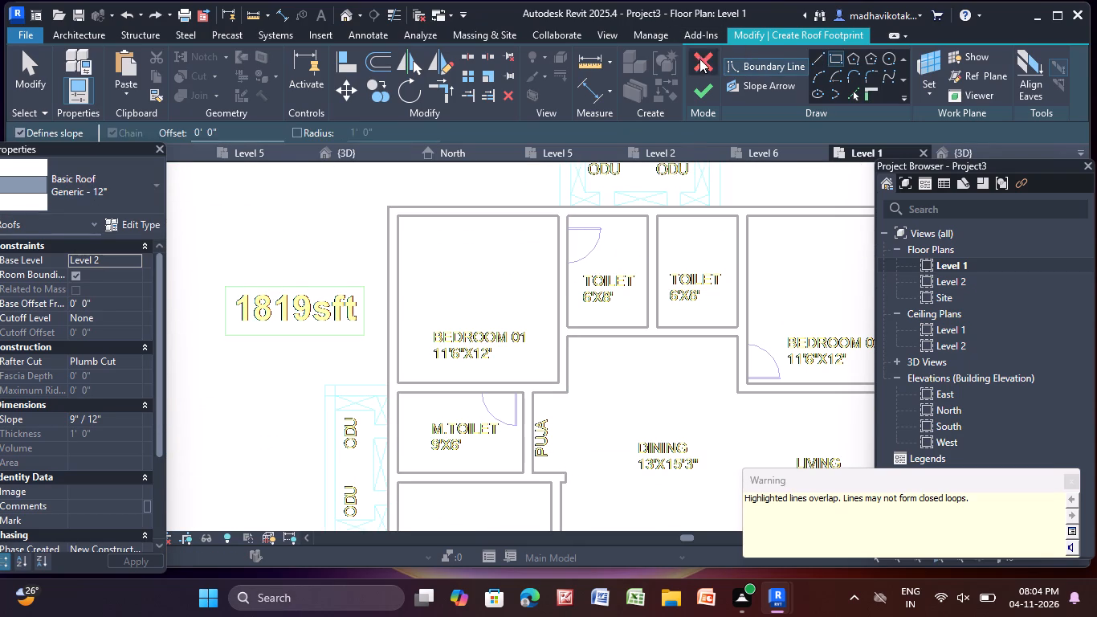
# Cancel the roof footprint sketch and discard all of its boundary lines.
pyautogui.click(699, 59)
pyautogui.click(596, 313)
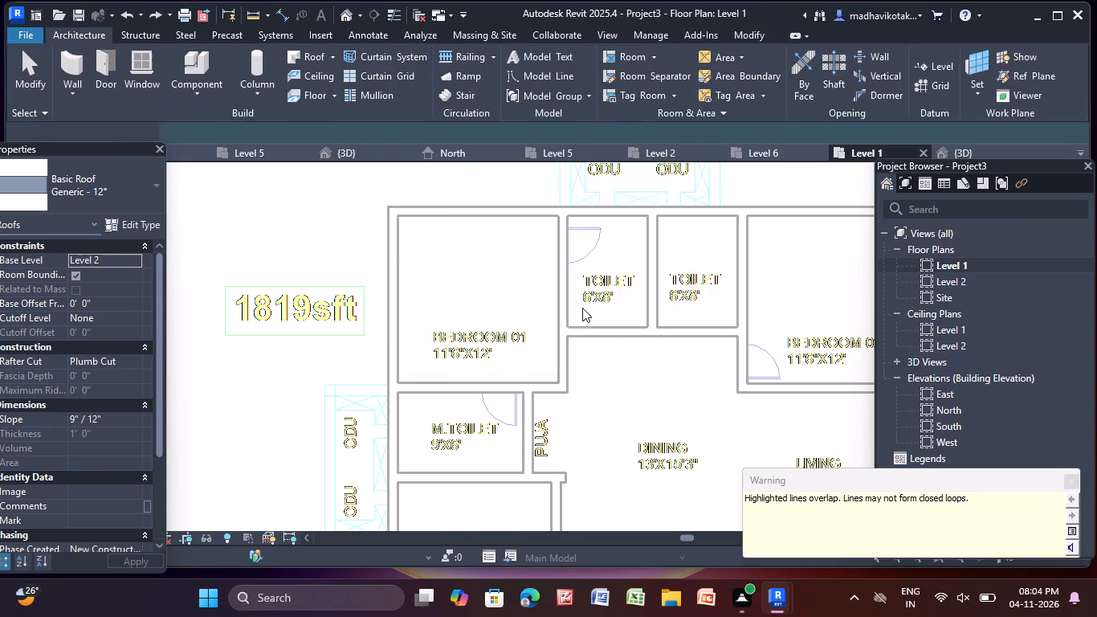
# Examine the UP/DN staircase beside the lifts and the FHR and PHE shafts near the entrance lobby.
pyautogui.scroll(-5, 582, 301)
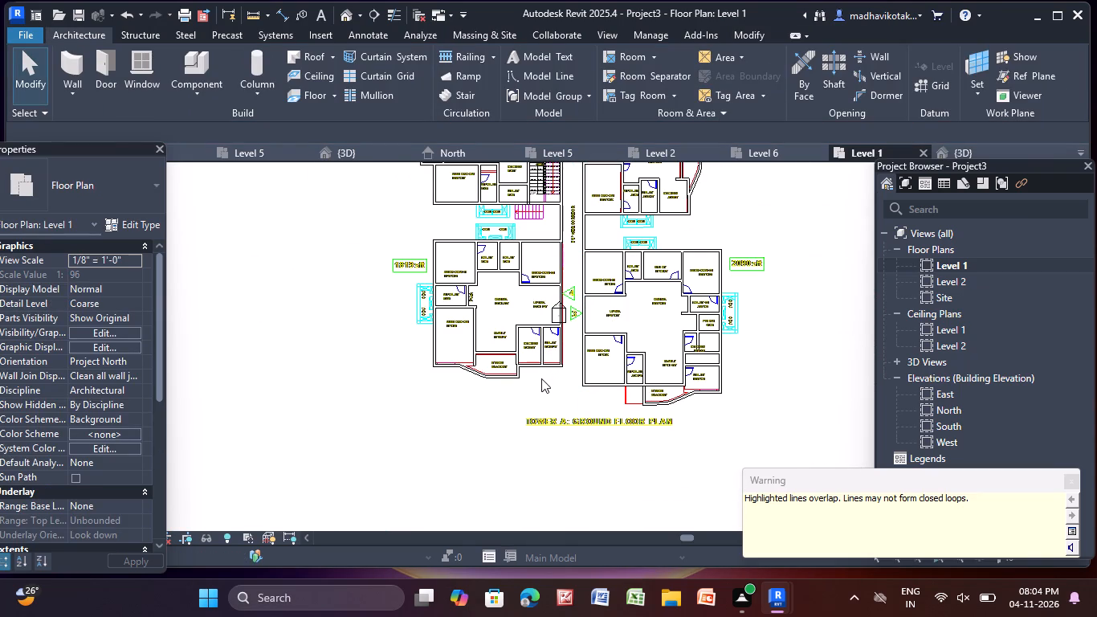
pyautogui.moveTo(497, 228); pyautogui.dragTo(320, 460, button='middle')
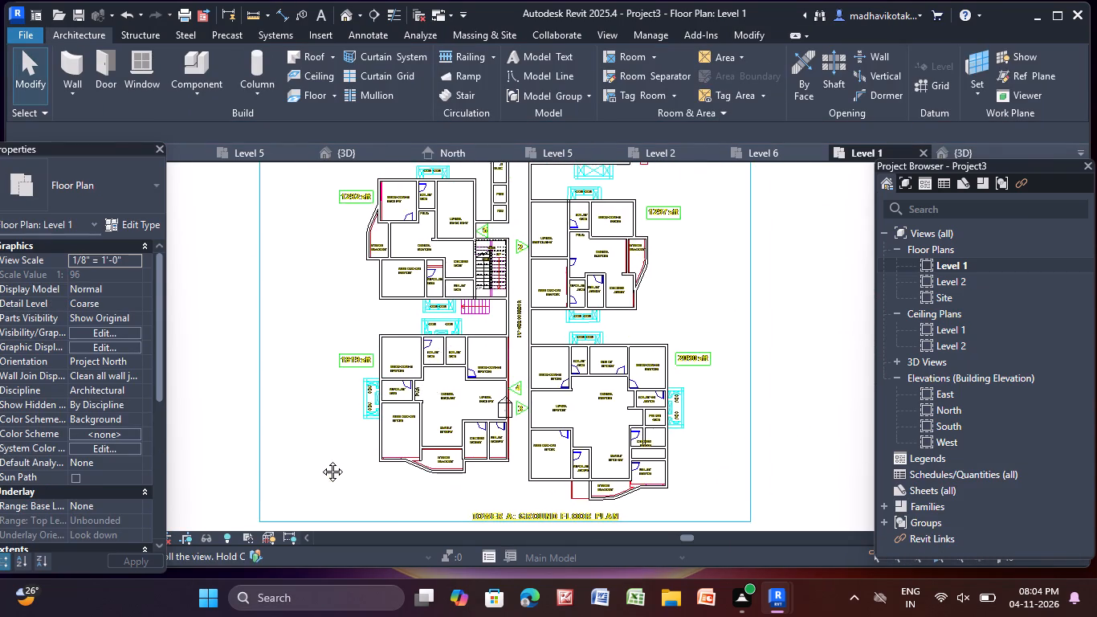
pyautogui.moveTo(320, 460); pyautogui.dragTo(320, 460, button='middle')
pyautogui.moveTo(389, 199); pyautogui.dragTo(422, 342, button='middle')
pyautogui.scroll(4, 381, 330)
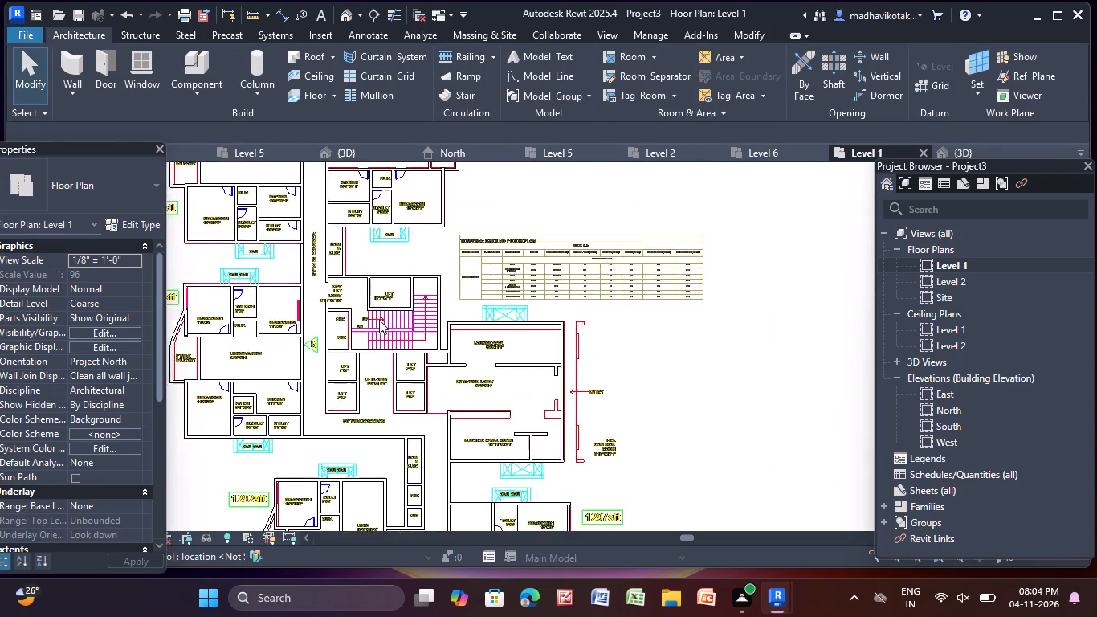
pyautogui.scroll(7, 379, 320)
pyautogui.moveTo(377, 337); pyautogui.dragTo(410, 313, button='middle')
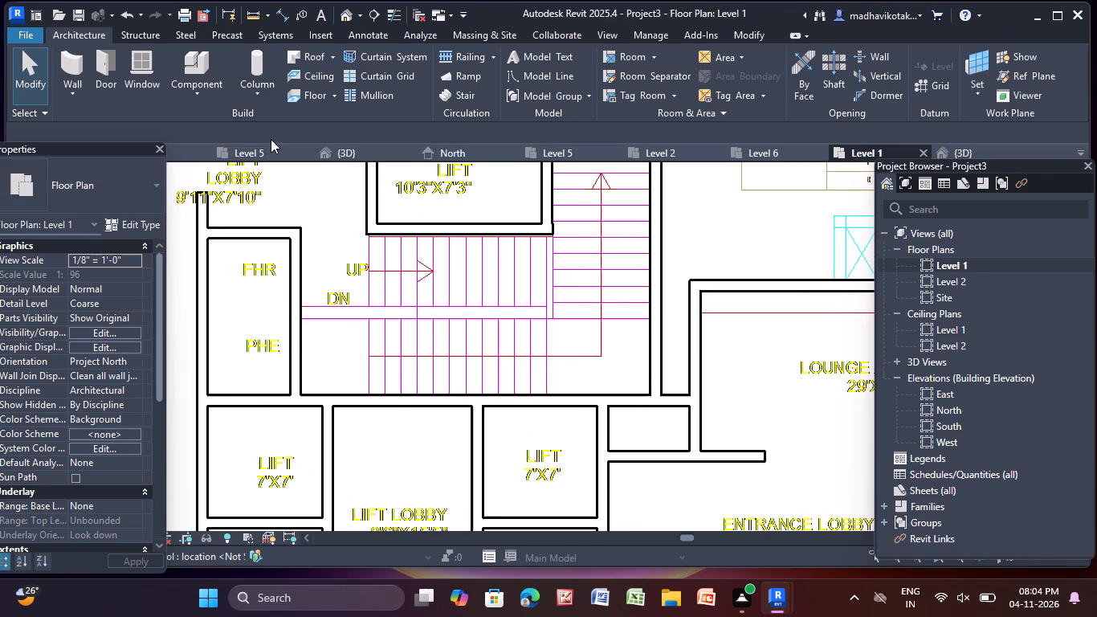
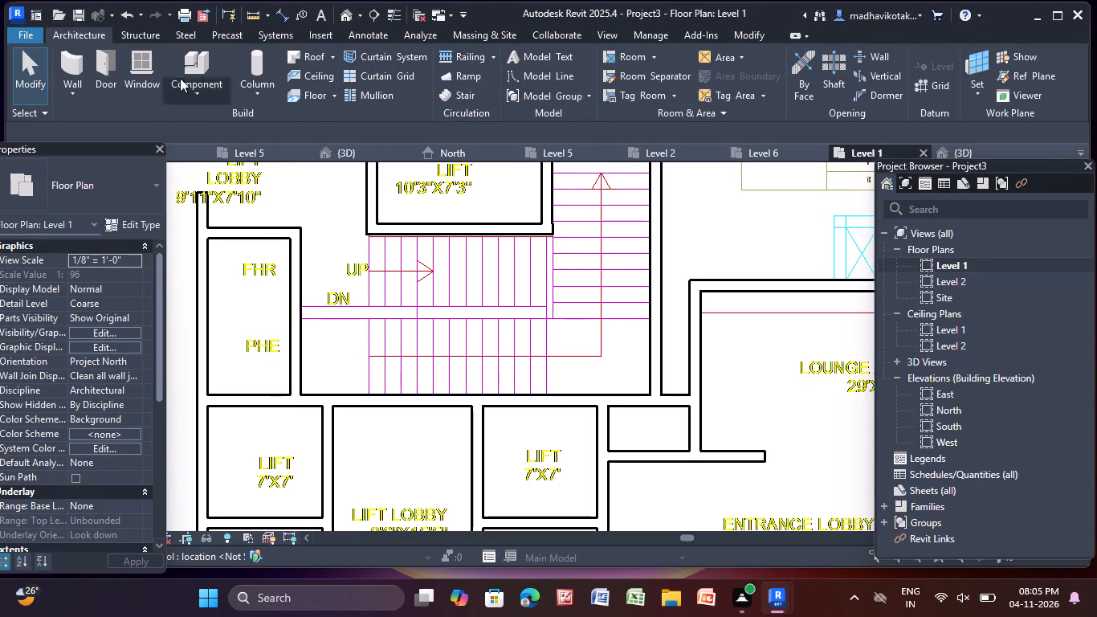
# Start a new stair with a sketched run and set up straight-line drawing of the run boundary.
pyautogui.click(463, 96)
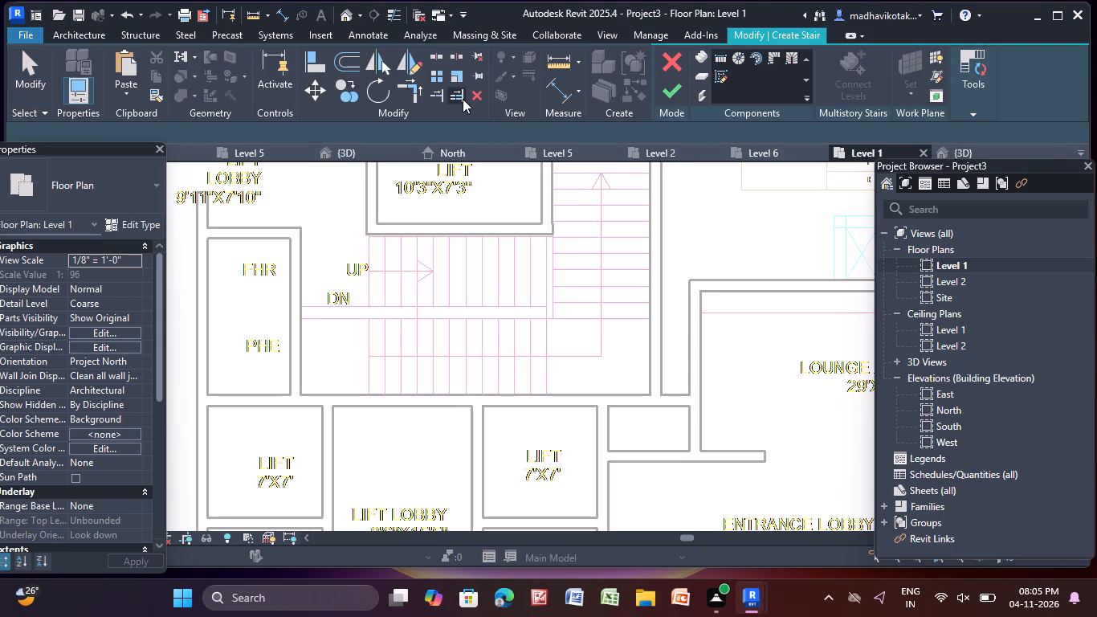
pyautogui.click(718, 72)
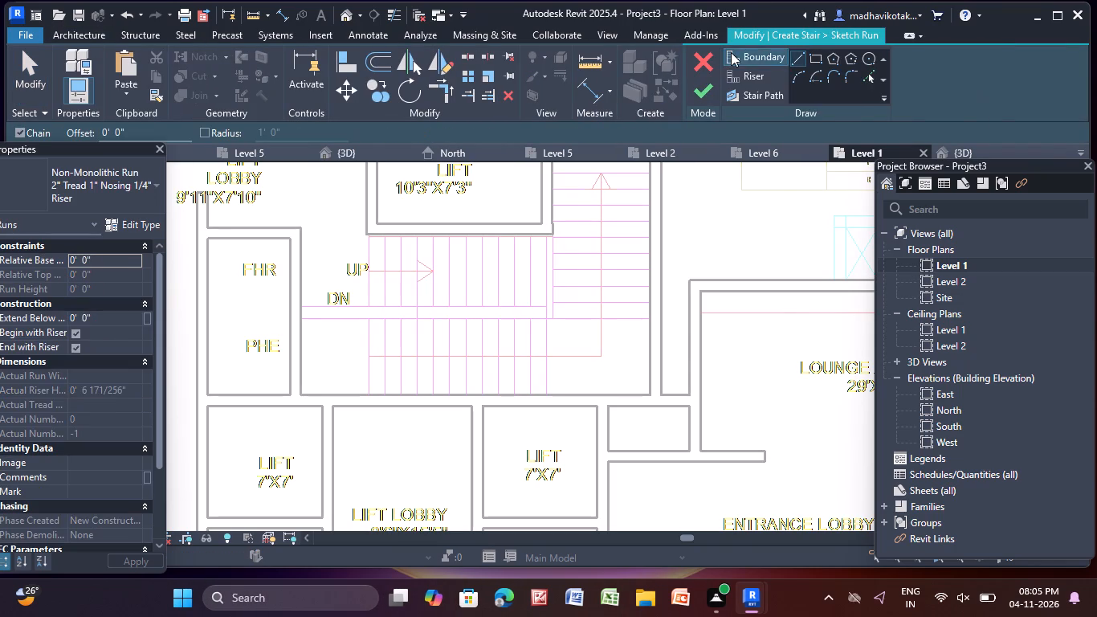
pyautogui.click(735, 51)
pyautogui.click(793, 60)
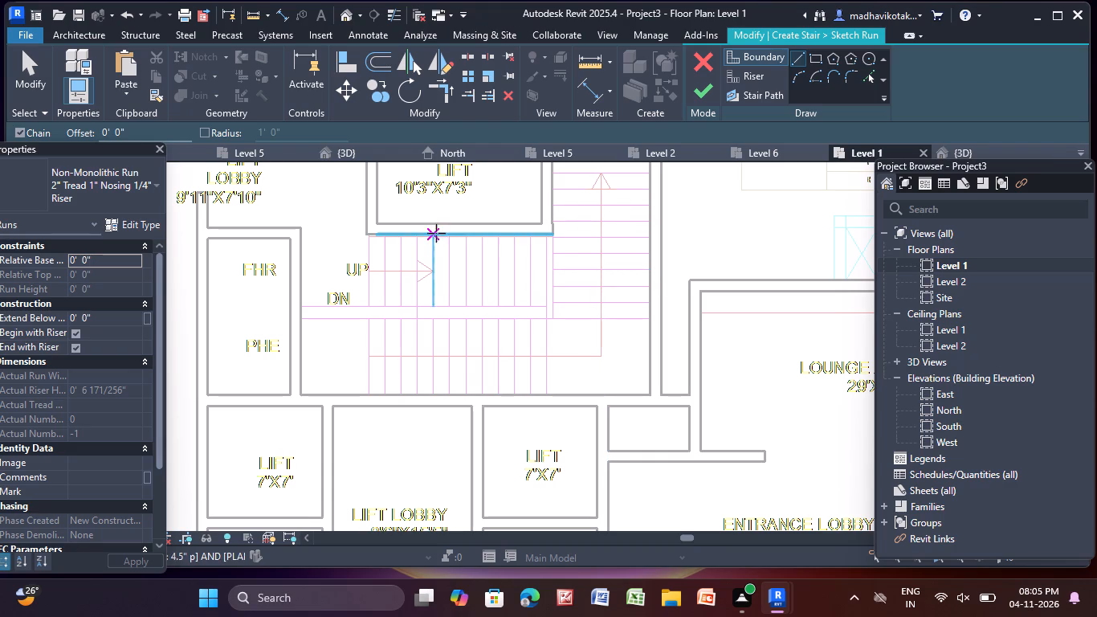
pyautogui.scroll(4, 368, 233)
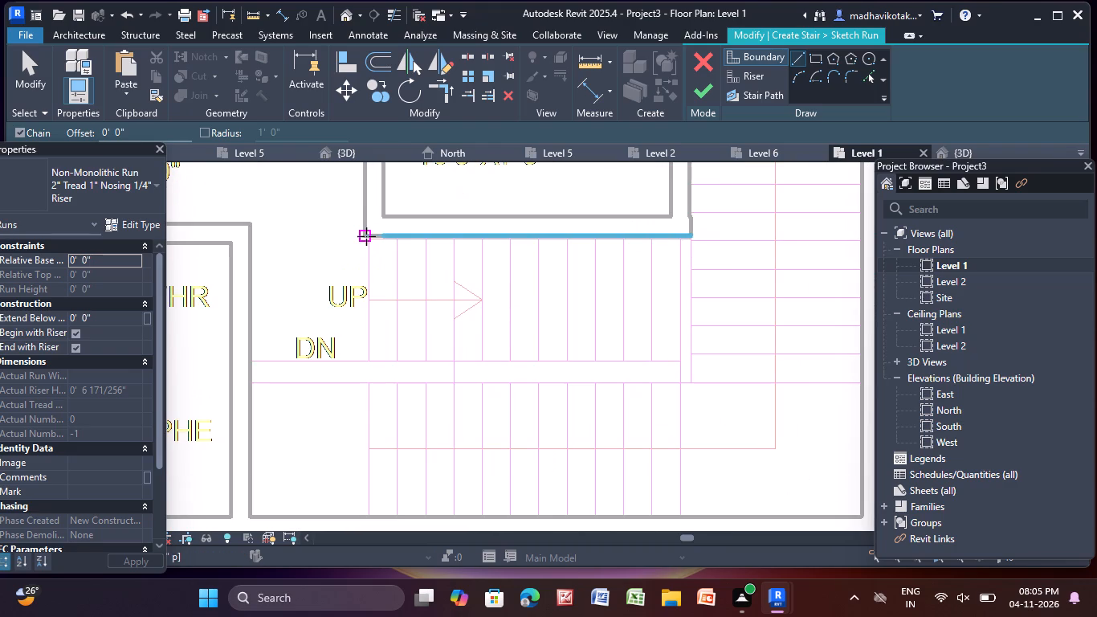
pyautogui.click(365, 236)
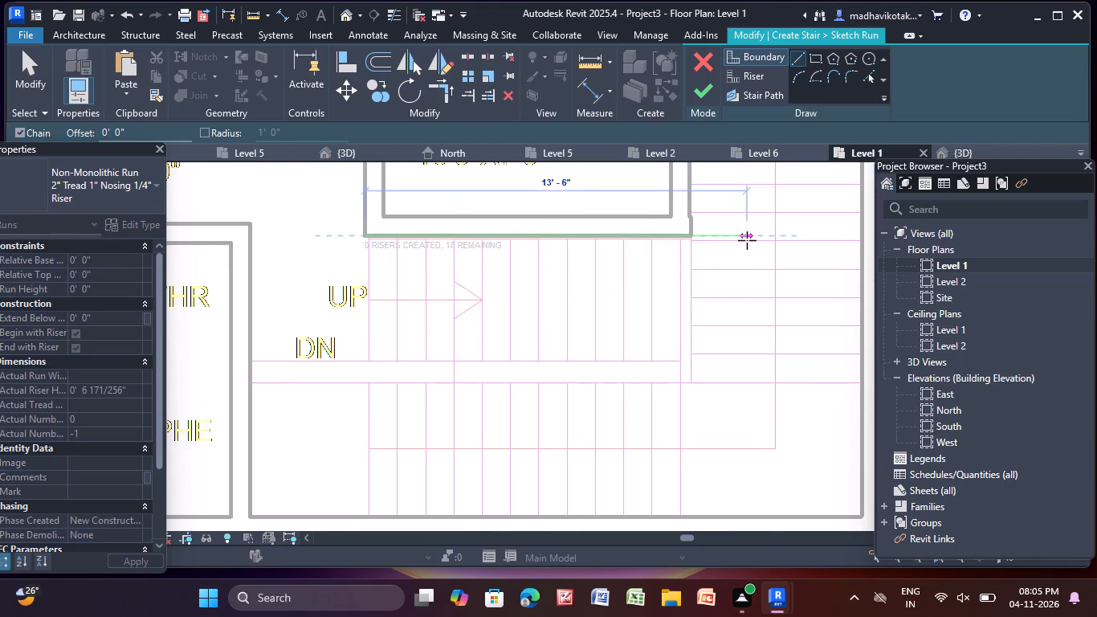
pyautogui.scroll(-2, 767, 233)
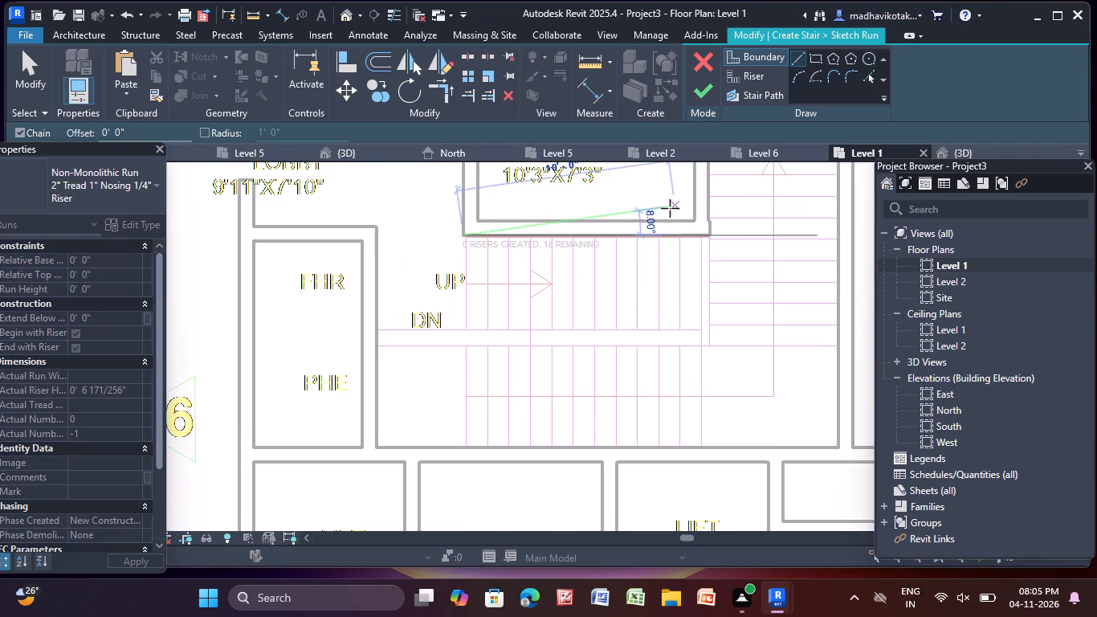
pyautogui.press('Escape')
# Sketch a horizontal boundary line about 17' 7" long from the 10'3"X7'3" lift's outer corner near UP to the stairwell's far side wall.
pyautogui.scroll(3, 534, 206)
pyautogui.scroll(4, 370, 288)
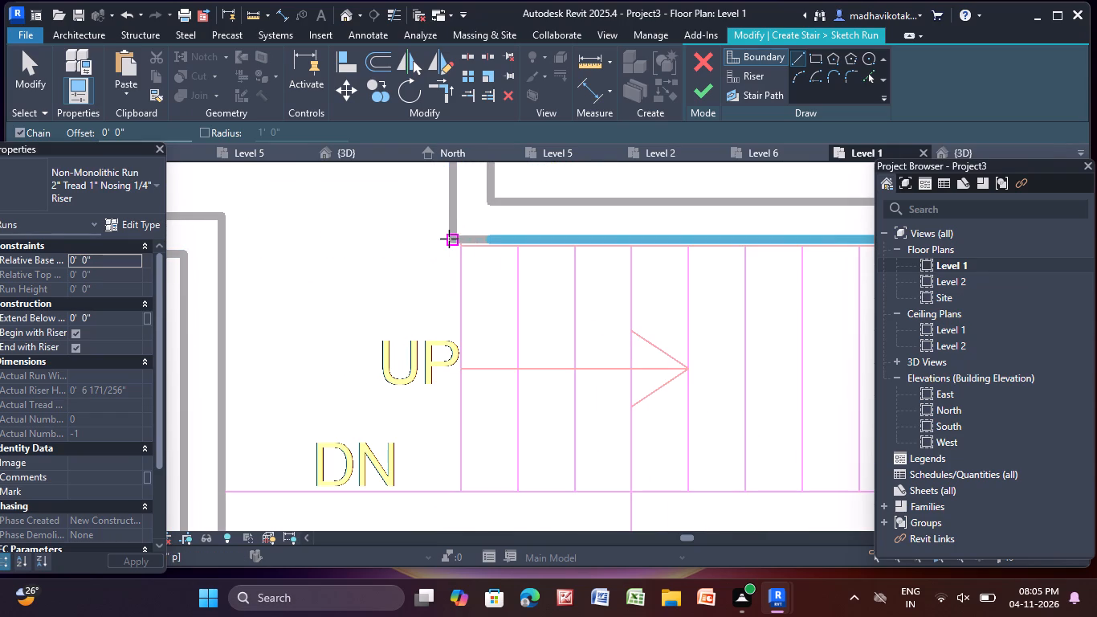
pyautogui.click(449, 239)
pyautogui.scroll(-4, 842, 231)
pyautogui.moveTo(842, 231); pyautogui.dragTo(141, 223, button='middle')
pyautogui.moveTo(370, 219); pyautogui.dragTo(370, 221, button='middle')
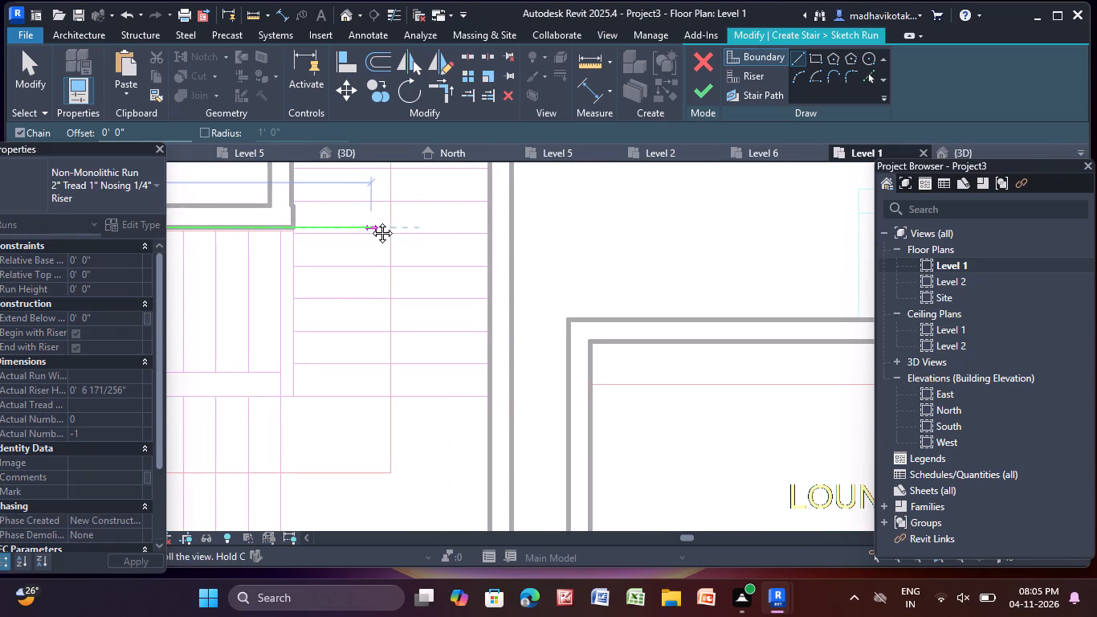
pyautogui.moveTo(370, 221); pyautogui.dragTo(423, 235, button='middle')
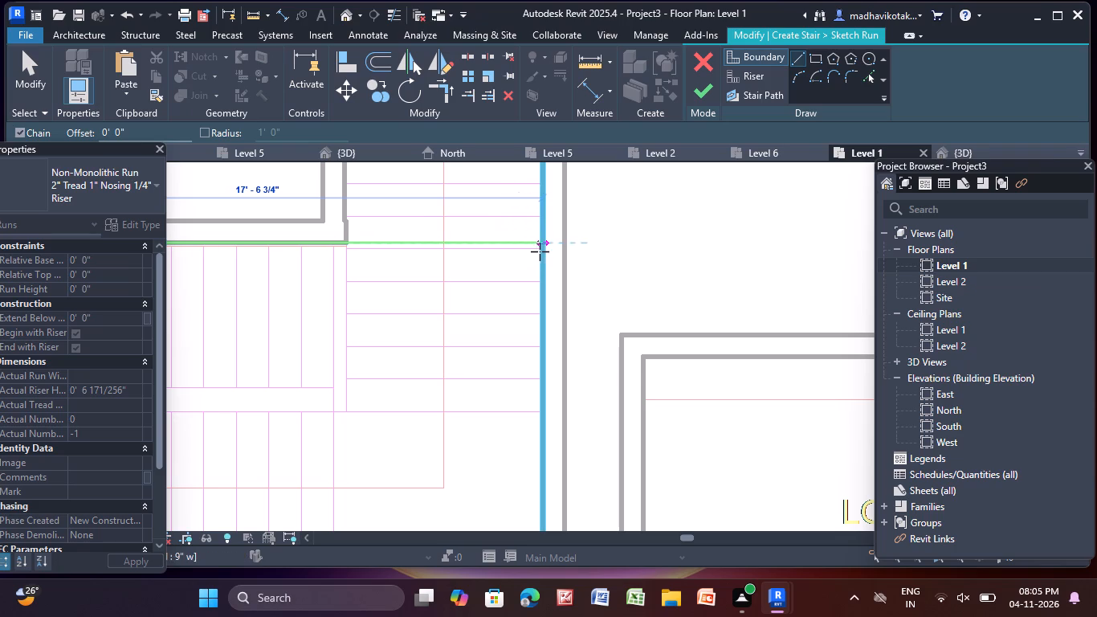
pyautogui.scroll(2, 548, 254)
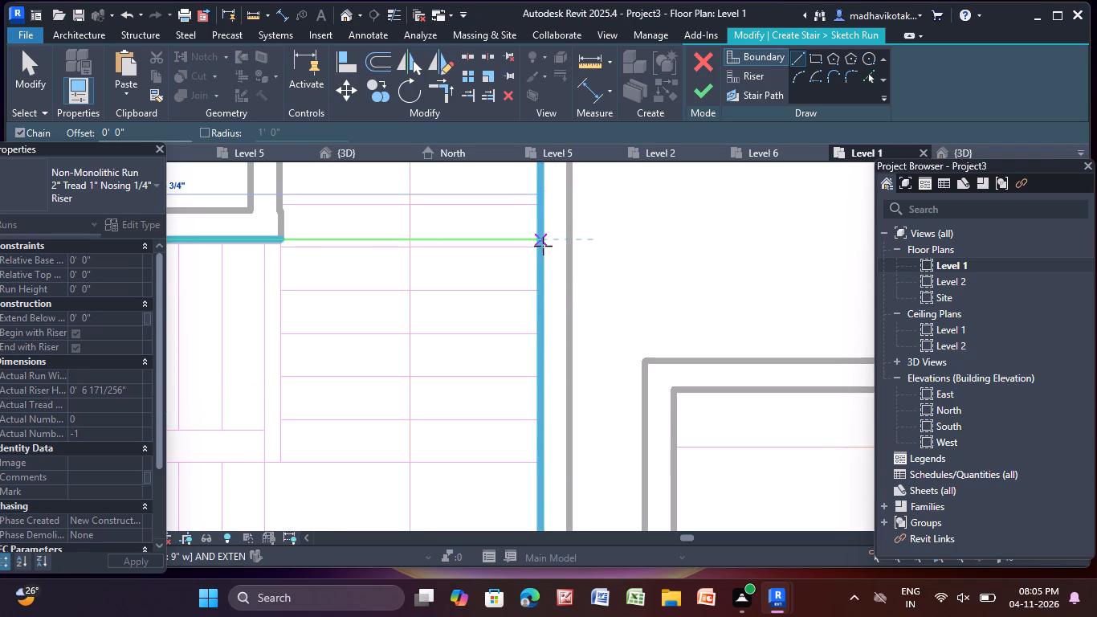
pyautogui.click(543, 244)
# Continue the boundary about 10' down the side wall and about 17' 6" along the stairwell's bottom wall to the lower flight's first riser.
pyautogui.scroll(-3, 543, 244)
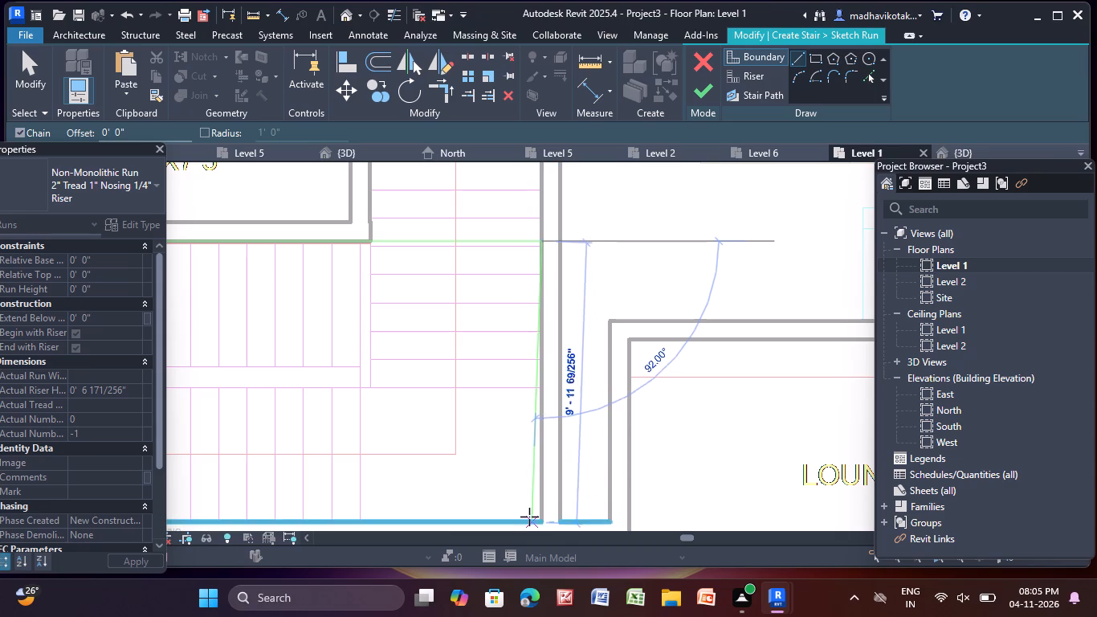
pyautogui.moveTo(529, 516); pyautogui.dragTo(590, 402, button='middle')
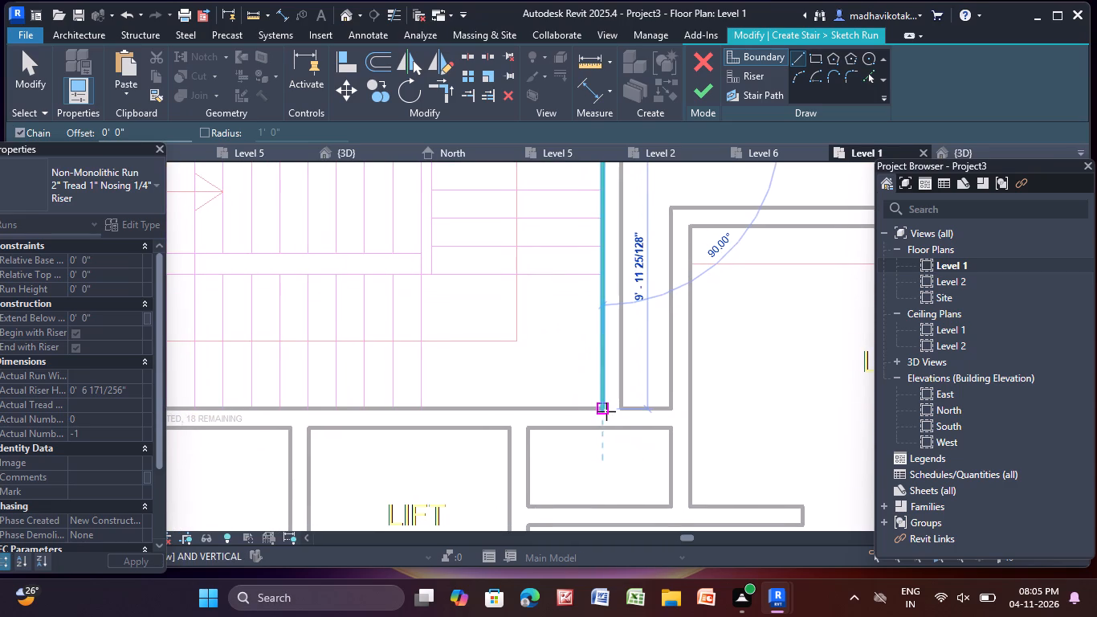
pyautogui.click(604, 409)
pyautogui.scroll(-1, 368, 408)
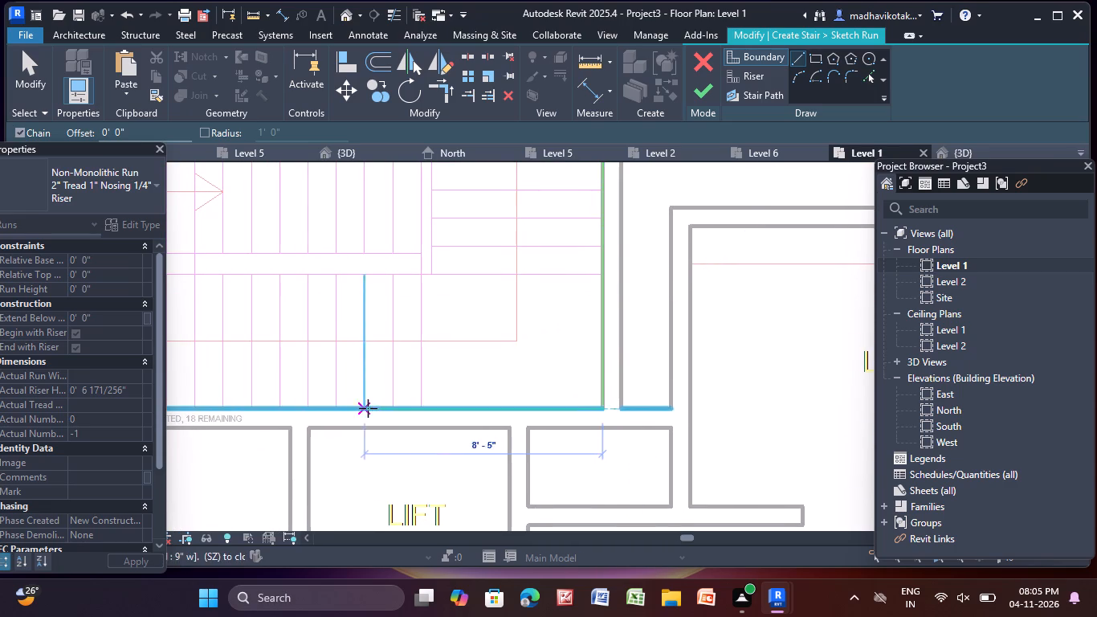
pyautogui.scroll(-2, 368, 408)
pyautogui.moveTo(368, 407); pyautogui.dragTo(638, 419, button='middle')
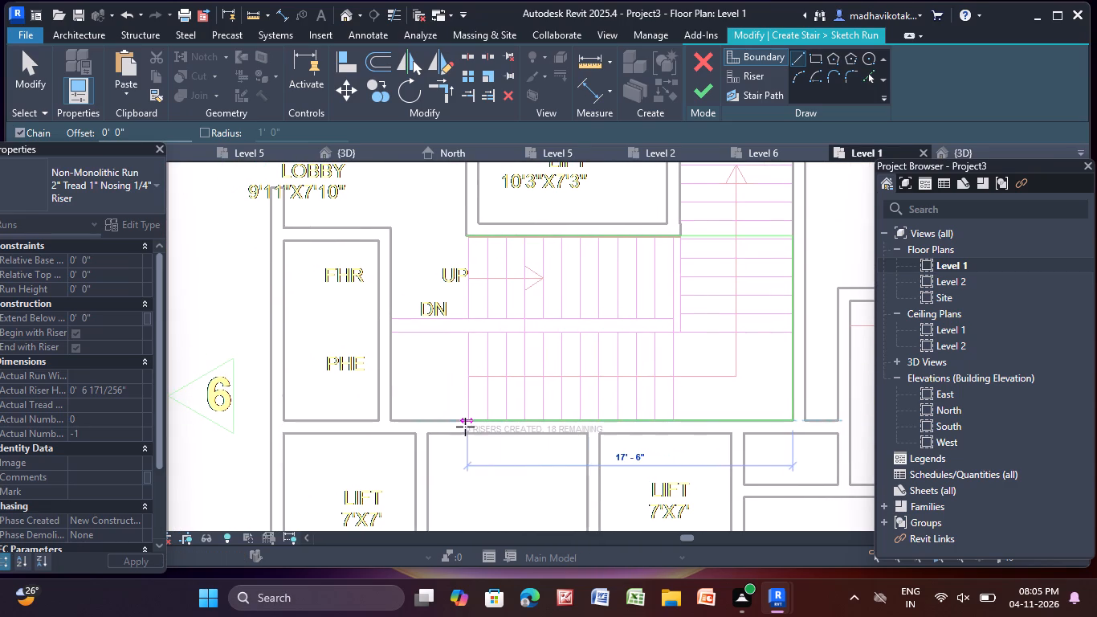
pyautogui.scroll(4, 463, 423)
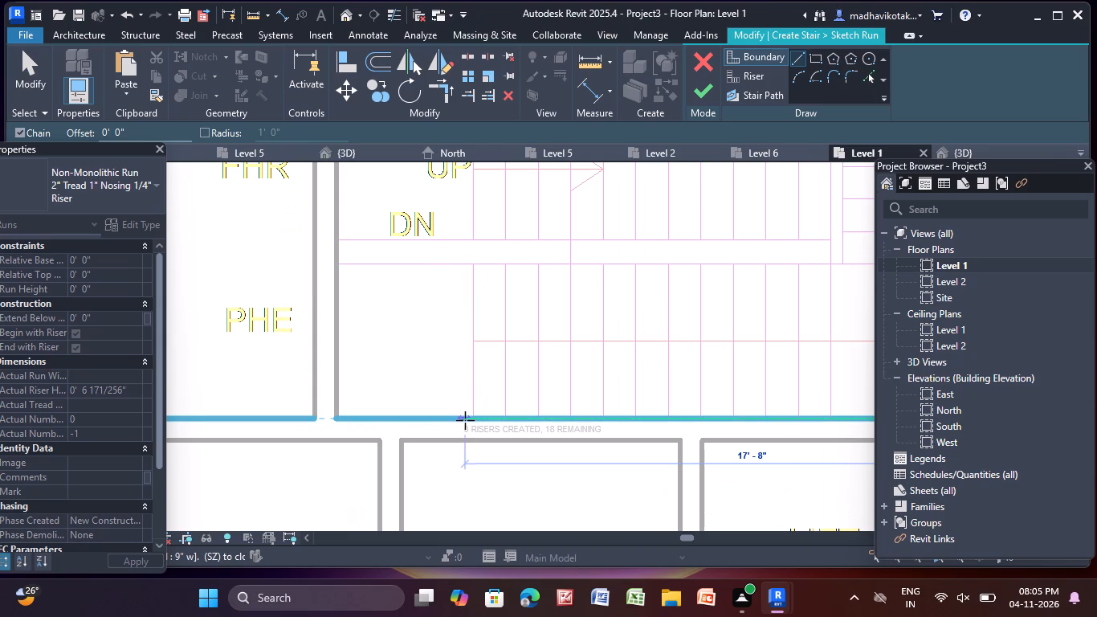
pyautogui.click(470, 417)
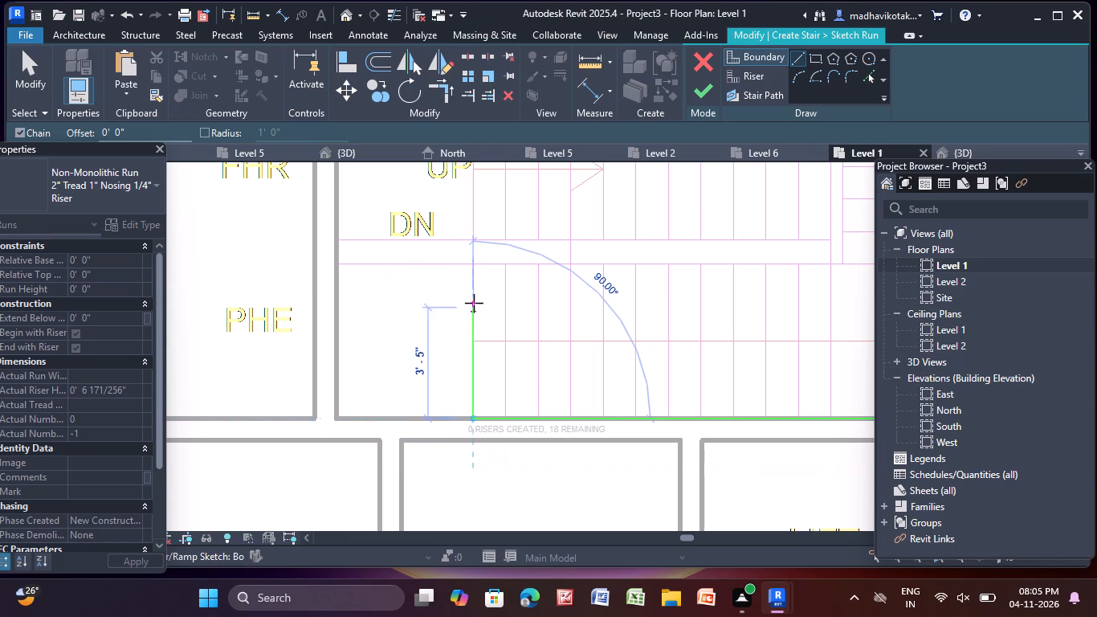
# Continue the boundary up the lower flight's first riser, and about 14' 9" along the flight's inner edge past the direction line.
pyautogui.click(473, 263)
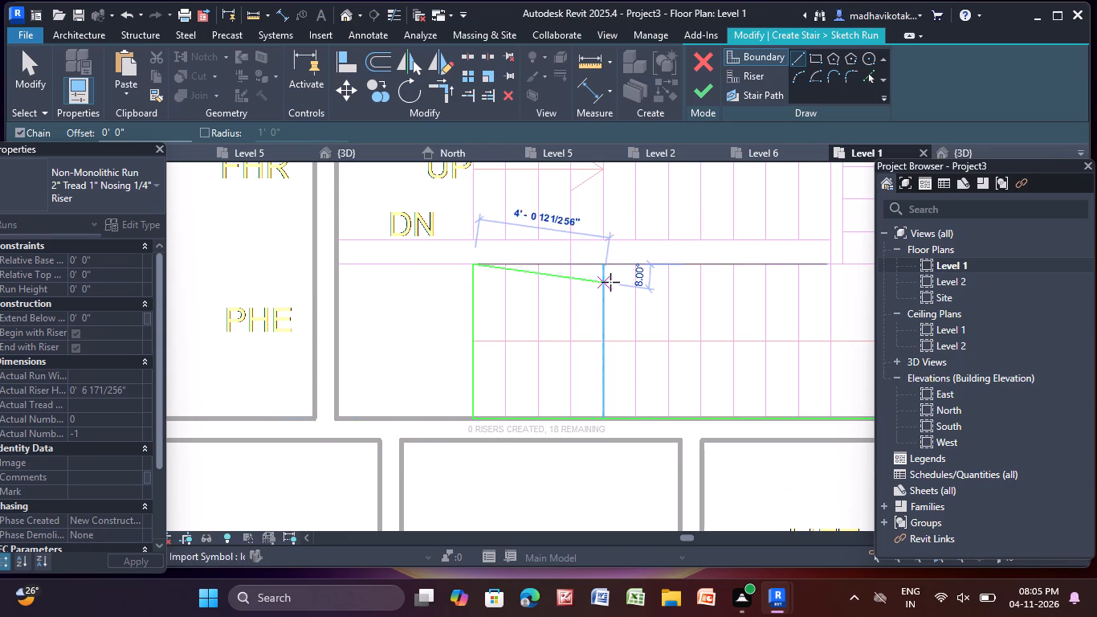
pyautogui.scroll(-3, 767, 262)
pyautogui.moveTo(763, 265); pyautogui.dragTo(540, 329, button='middle')
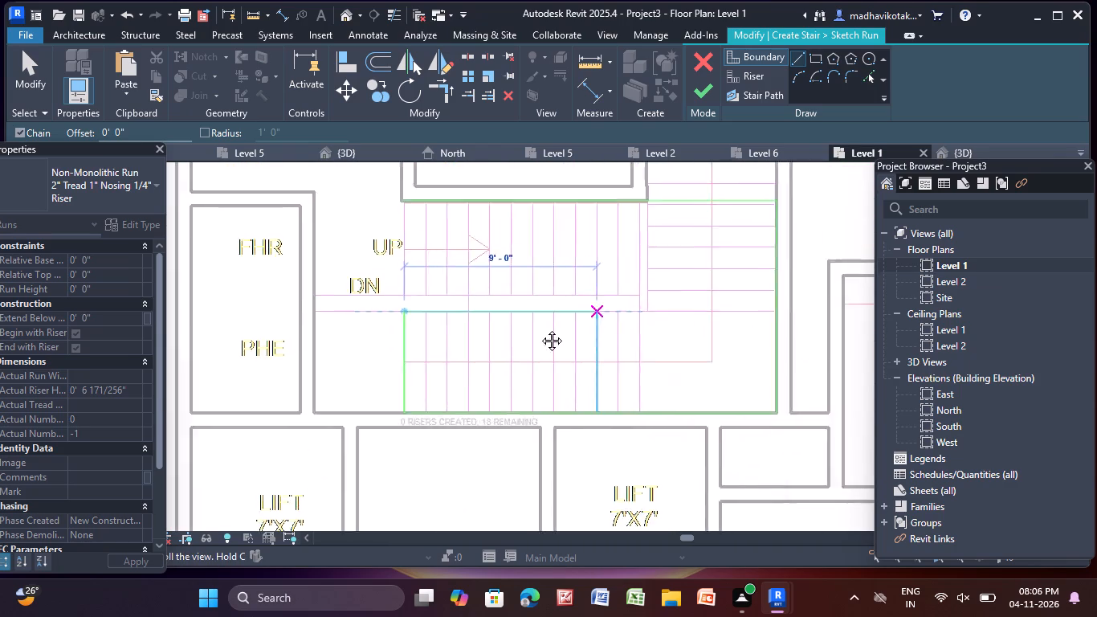
pyautogui.moveTo(540, 329); pyautogui.dragTo(477, 363, button='middle')
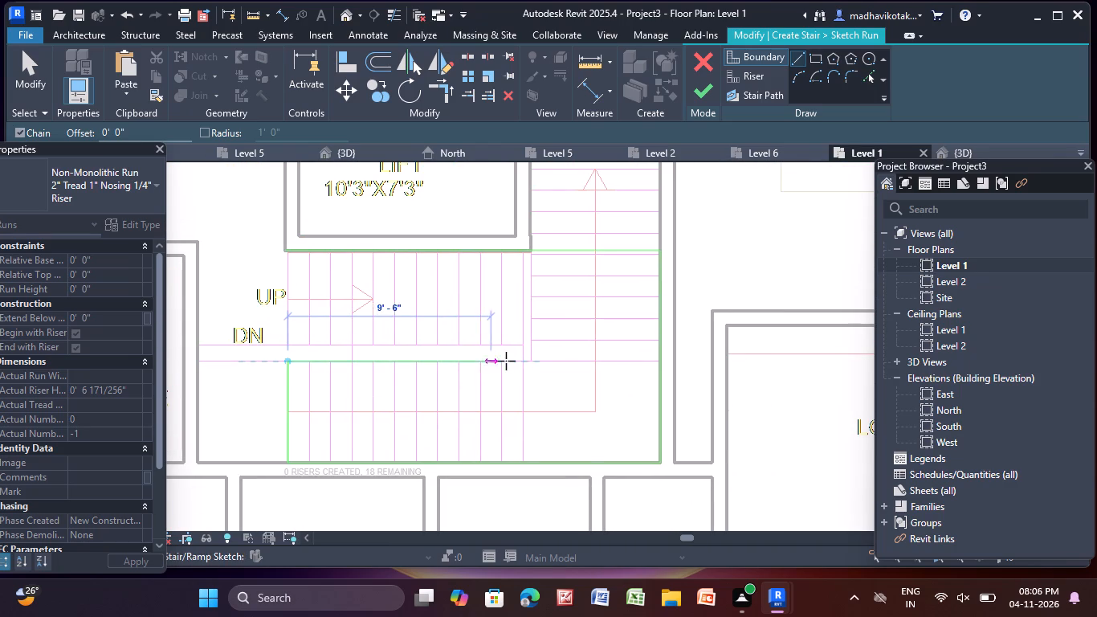
pyautogui.click(606, 361)
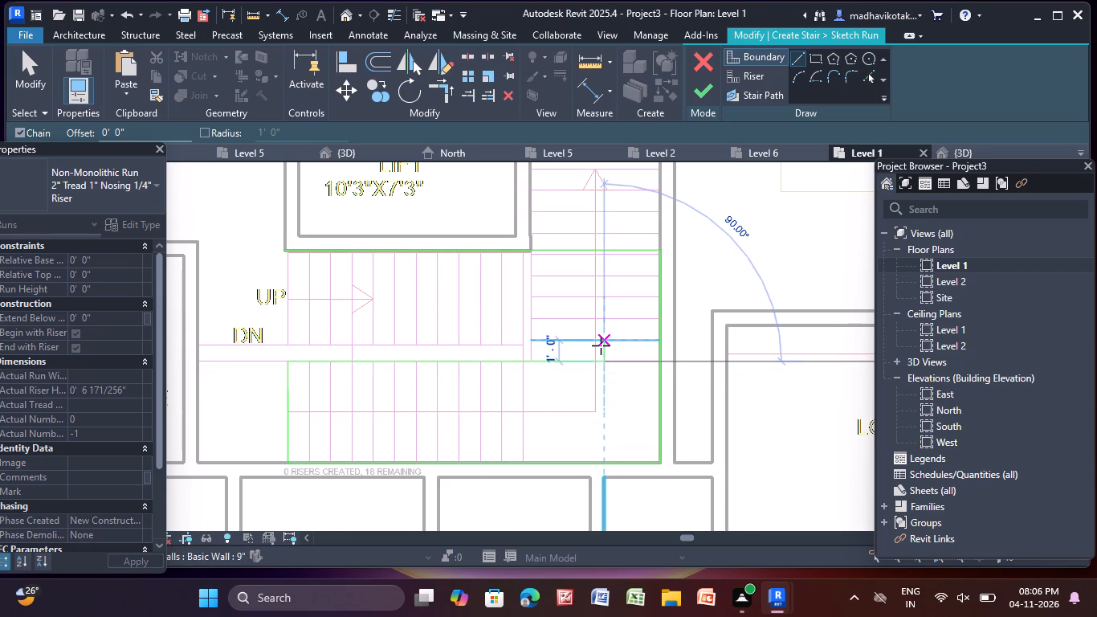
pyautogui.scroll(5, 599, 345)
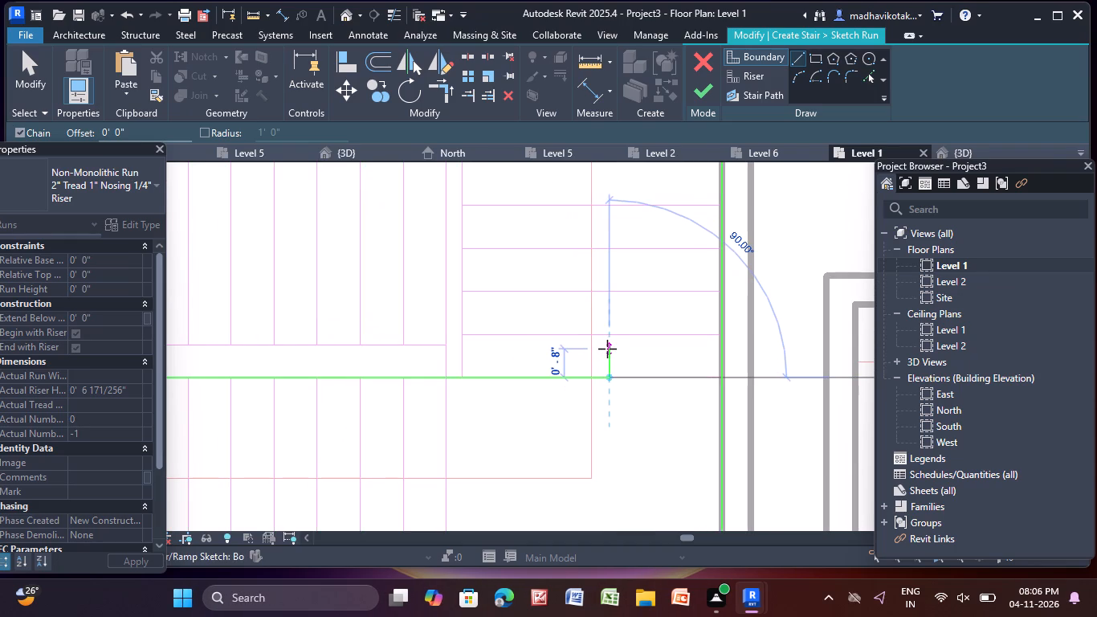
pyautogui.press('Escape')
# Sketch a vertical boundary line about 4' 5" long from the lift wall down the UP flight's first riser to its inner edge.
pyautogui.scroll(-1, 622, 349)
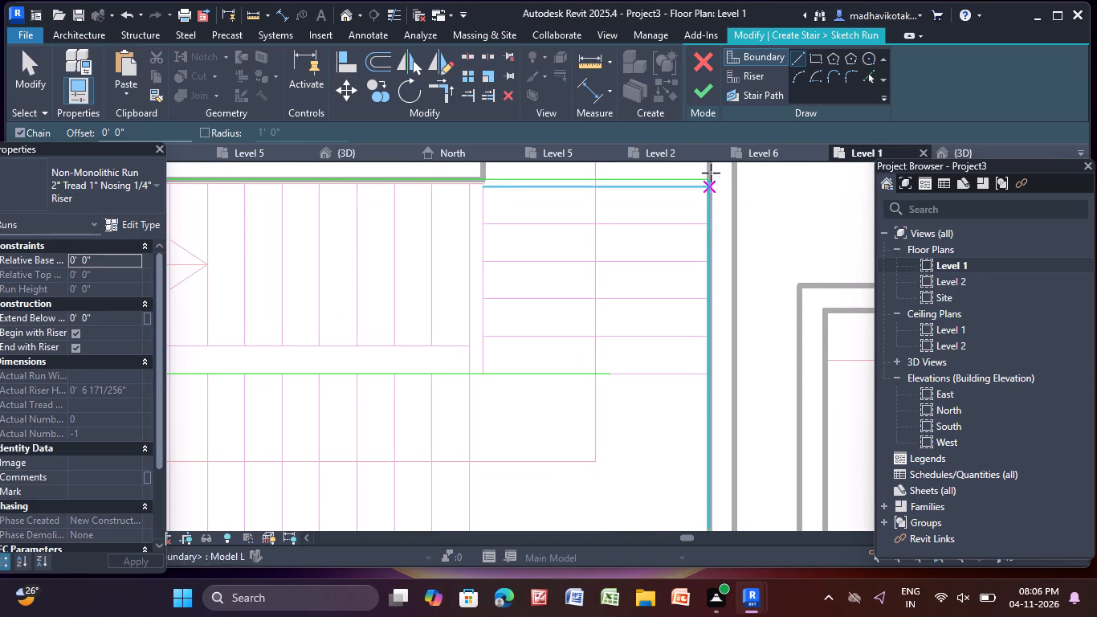
pyautogui.click(793, 58)
pyautogui.scroll(-2, 336, 397)
pyautogui.moveTo(333, 397); pyautogui.dragTo(447, 413, button='middle')
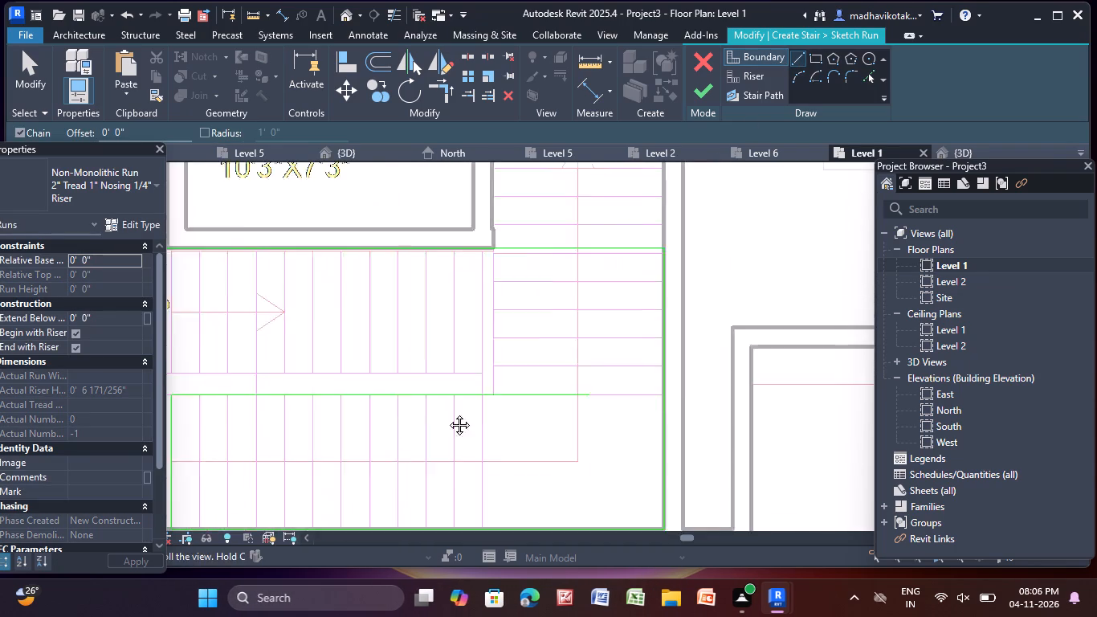
pyautogui.moveTo(447, 413); pyautogui.dragTo(528, 408, button='middle')
pyautogui.scroll(6, 312, 267)
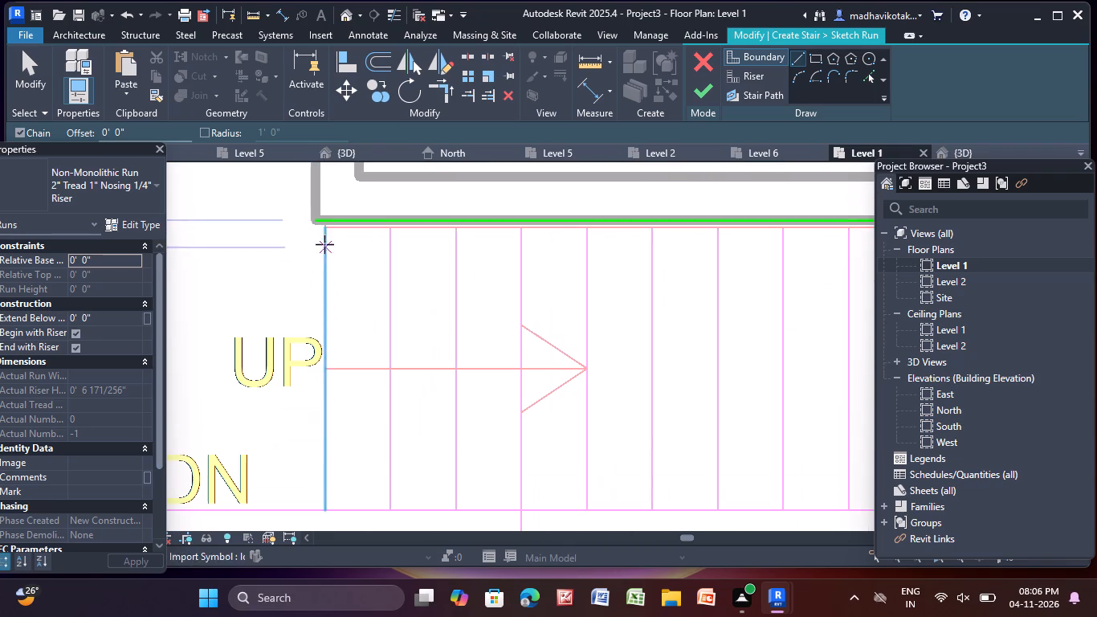
pyautogui.click(324, 220)
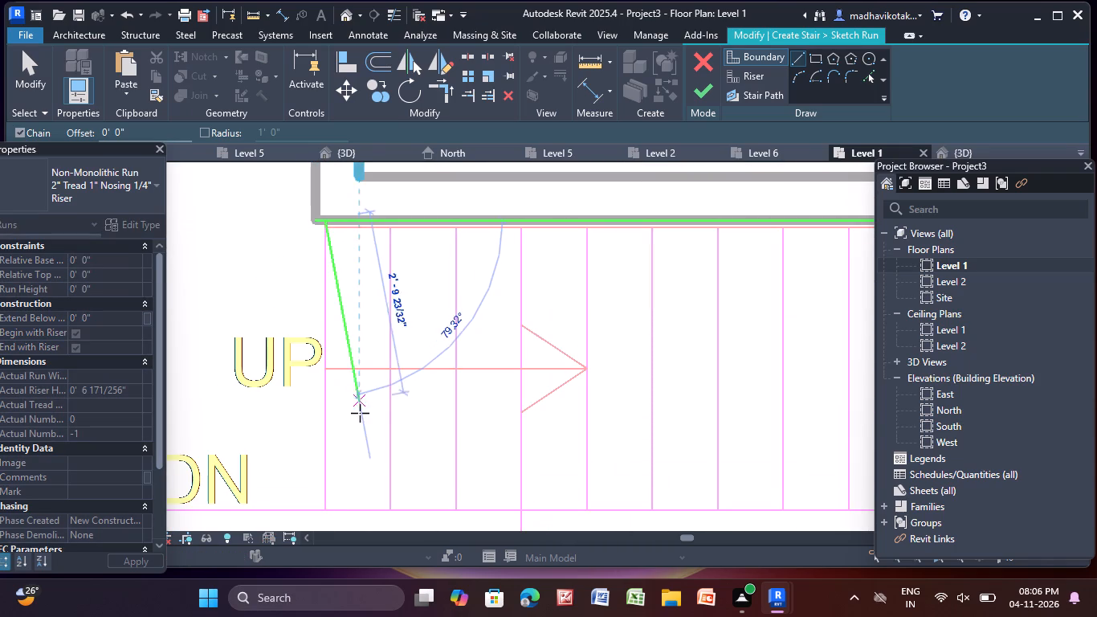
pyautogui.moveTo(355, 395); pyautogui.dragTo(328, 216, button='middle')
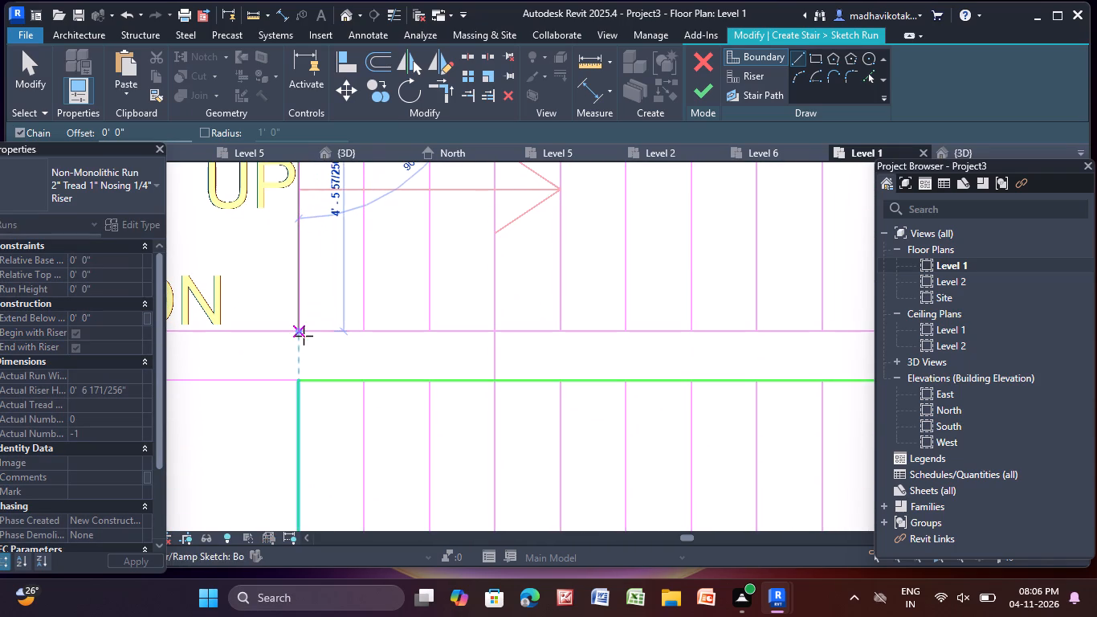
pyautogui.click(299, 328)
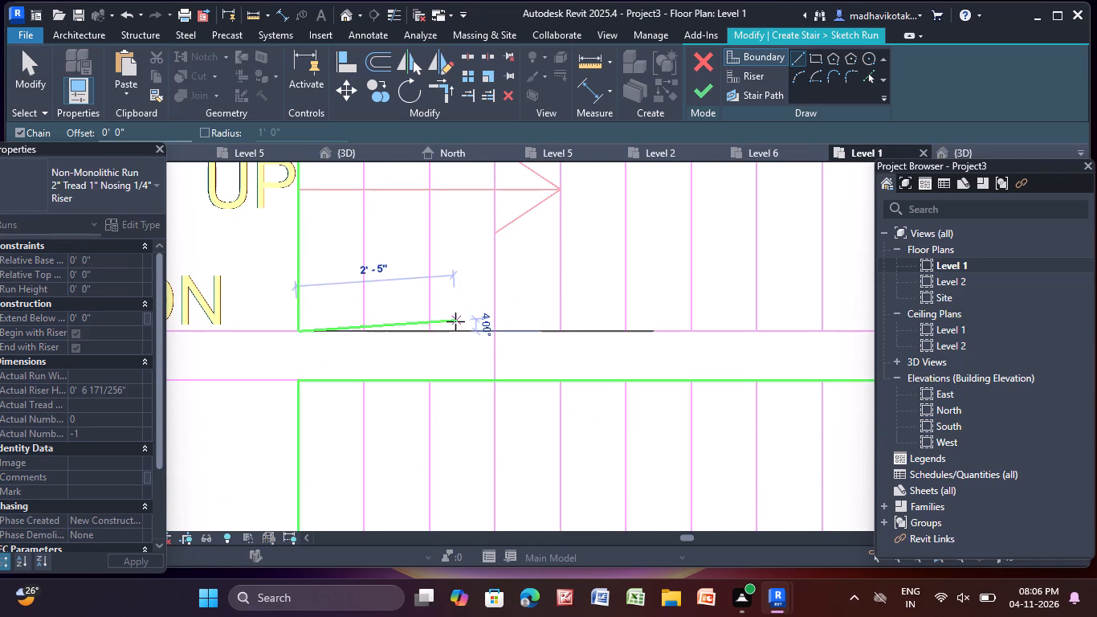
# Continue the boundary along the UP flight's inner edge past the direction line and join it to the lower flight's inner boundary end.
pyautogui.scroll(-4, 610, 329)
pyautogui.moveTo(610, 329); pyautogui.dragTo(190, 276, button='middle')
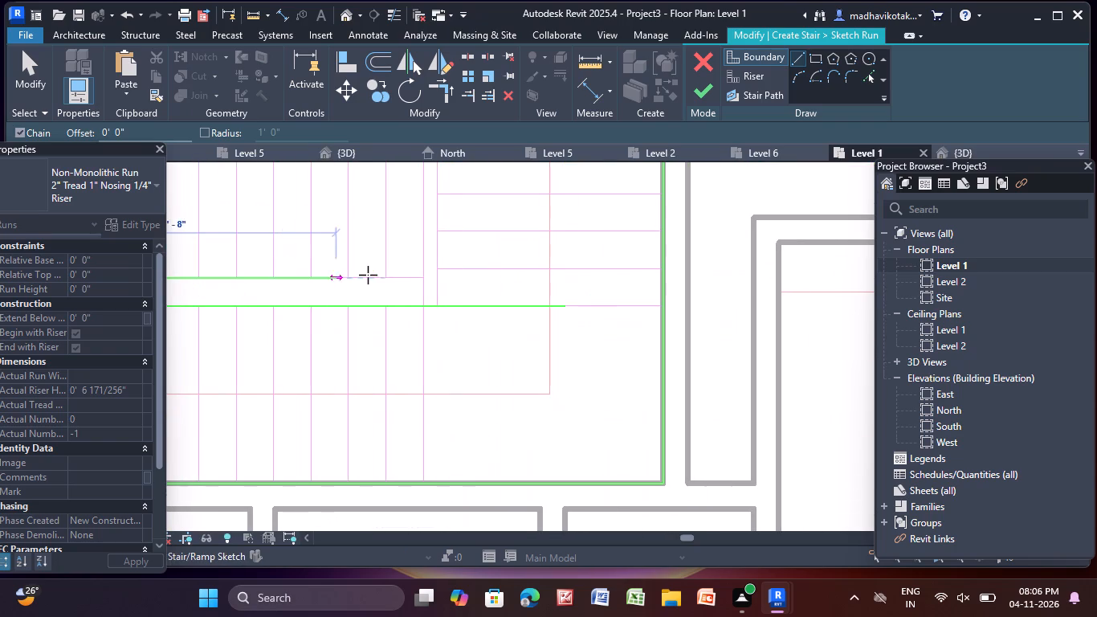
pyautogui.scroll(4, 551, 273)
pyautogui.click(567, 282)
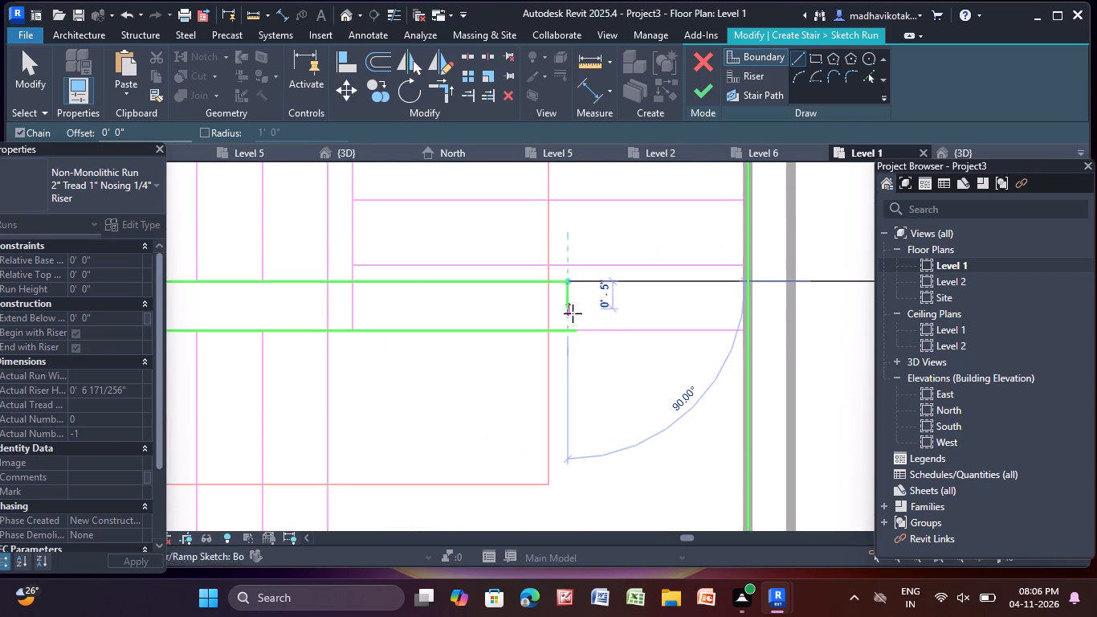
pyautogui.click(574, 330)
pyautogui.press('Escape')
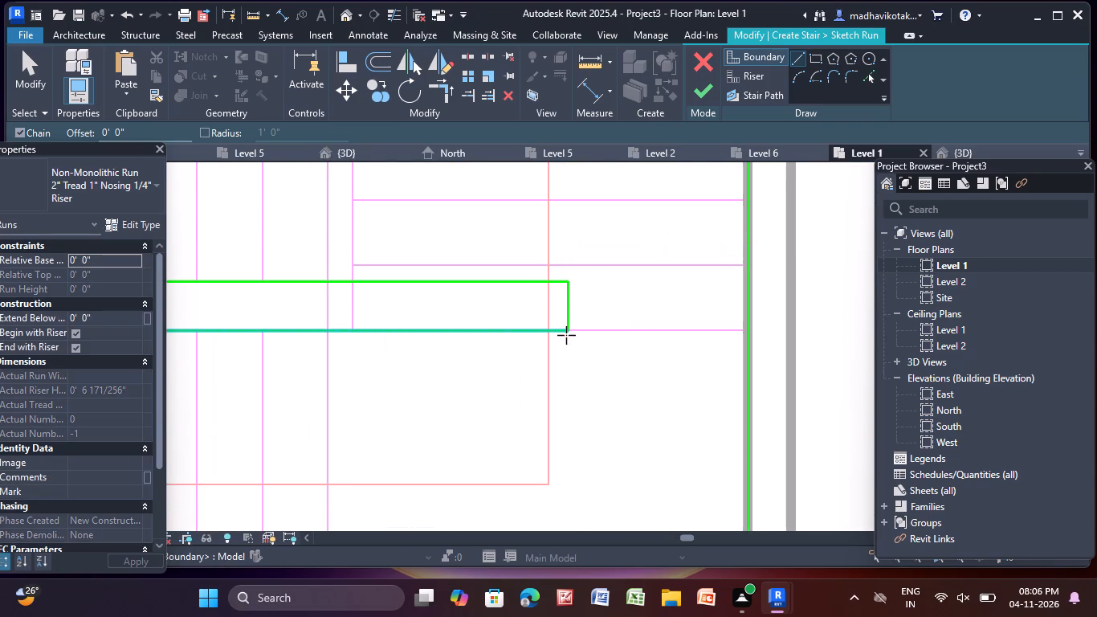
pyautogui.press('Escape')
# Shorten the boundary line along the lift wall so its end meets the vertical boundary line at the UP flight's first riser.
pyautogui.scroll(7, 564, 337)
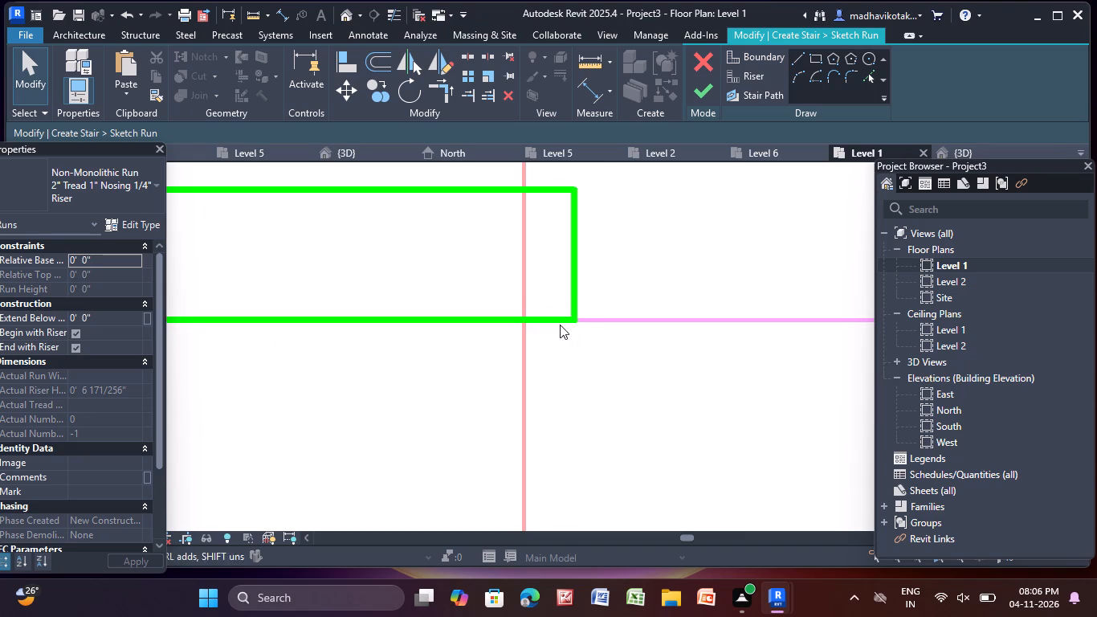
pyautogui.scroll(5, 544, 318)
pyautogui.scroll(-5, 534, 341)
pyautogui.scroll(-9, 417, 284)
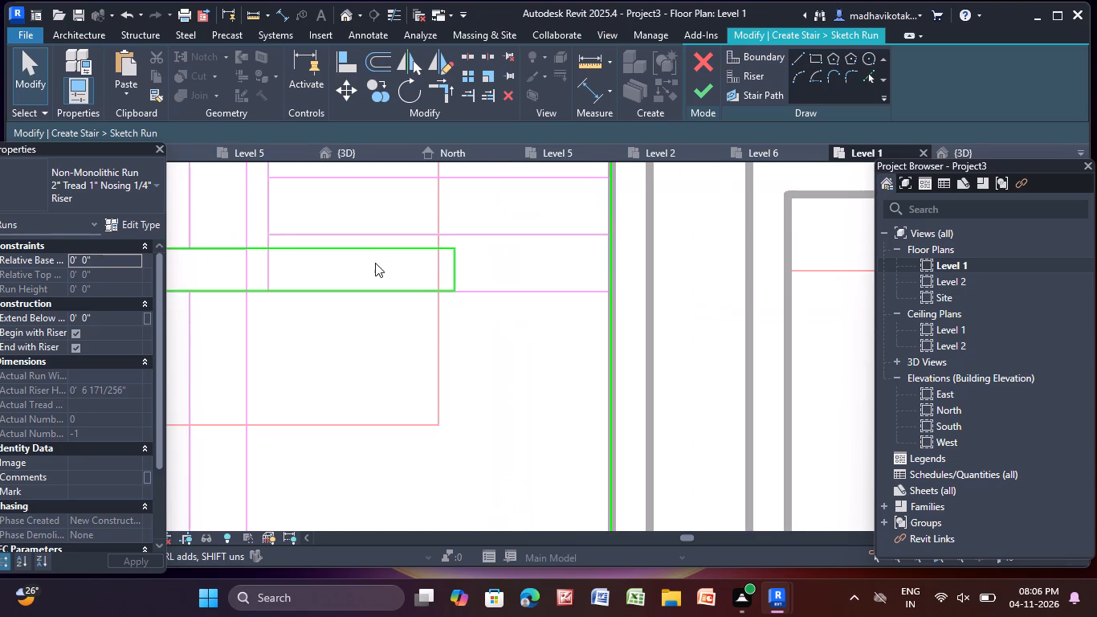
pyautogui.scroll(-1, 375, 263)
pyautogui.moveTo(376, 276); pyautogui.dragTo(582, 488, button='middle')
pyautogui.scroll(-2, 275, 284)
pyautogui.moveTo(283, 303); pyautogui.dragTo(661, 418, button='middle')
pyautogui.scroll(4, 429, 460)
pyautogui.scroll(7, 472, 358)
pyautogui.click(493, 331)
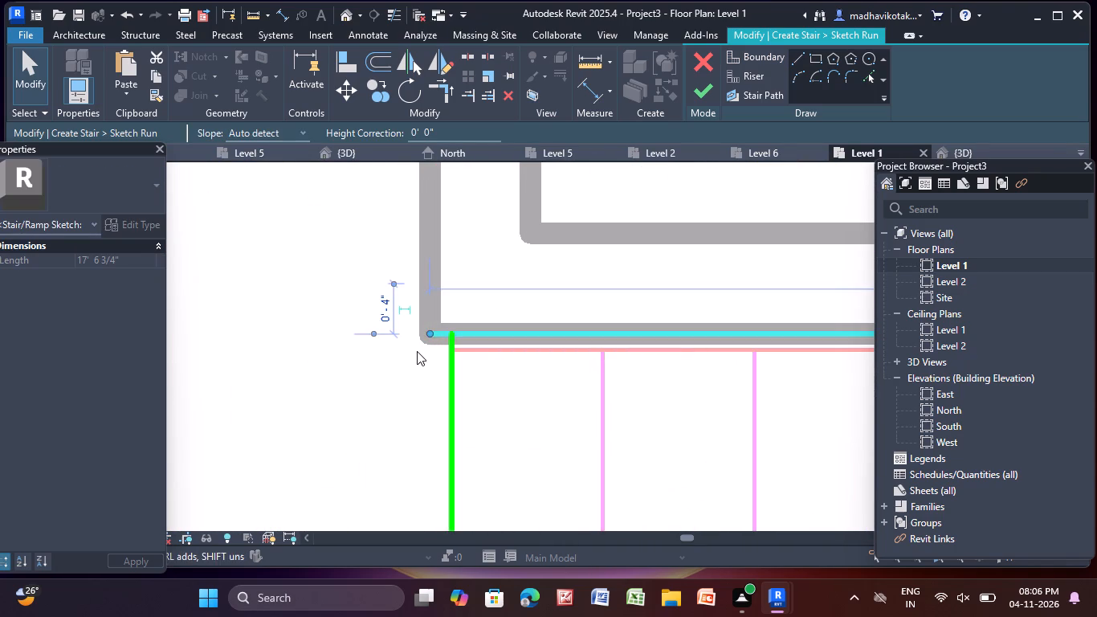
pyautogui.scroll(9, 415, 351)
pyautogui.moveTo(434, 319); pyautogui.dragTo(503, 313)
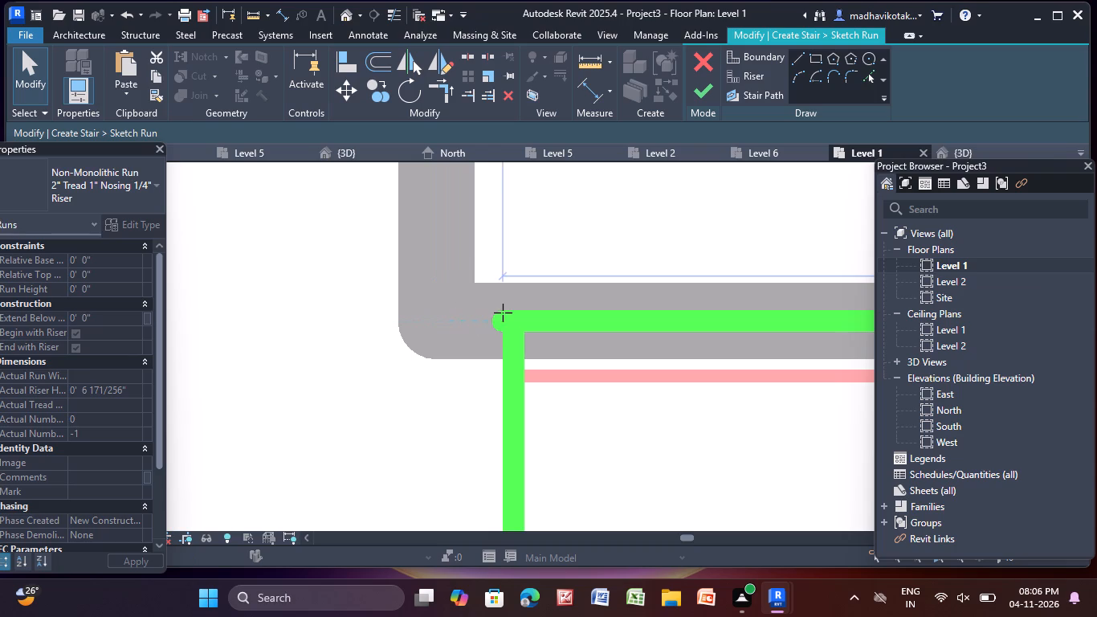
pyautogui.moveTo(503, 313); pyautogui.dragTo(510, 313)
pyautogui.click(337, 296)
pyautogui.scroll(-6, 344, 287)
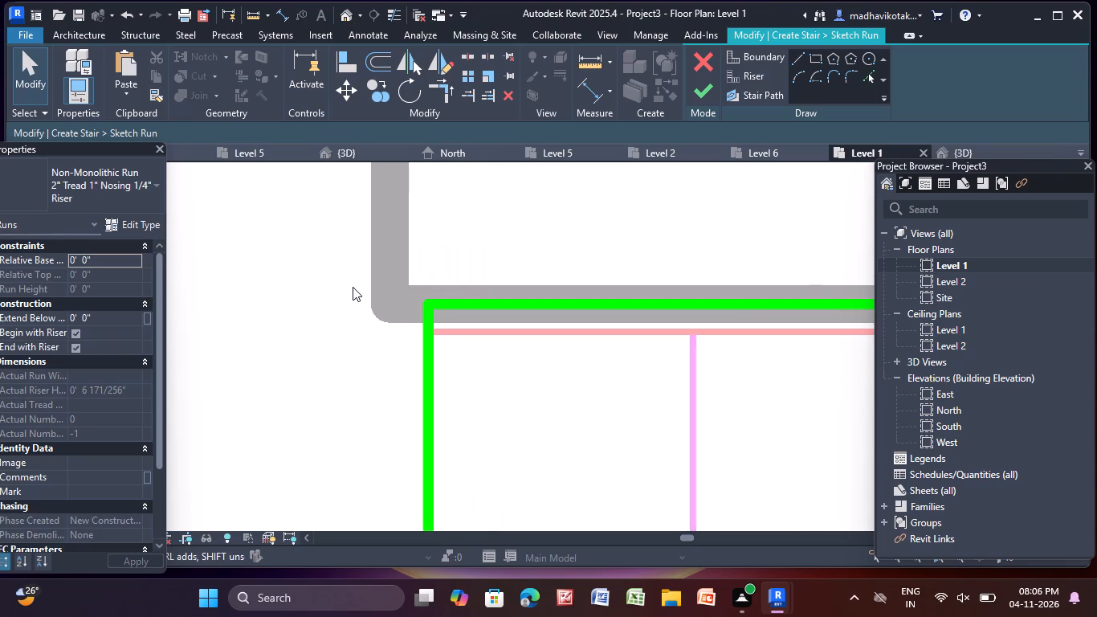
# Delete the two vertical boundary lines that close the lower flight and the UP flight at their first risers.
pyautogui.scroll(-16, 353, 287)
pyautogui.moveTo(429, 275); pyautogui.dragTo(430, 271, button='middle')
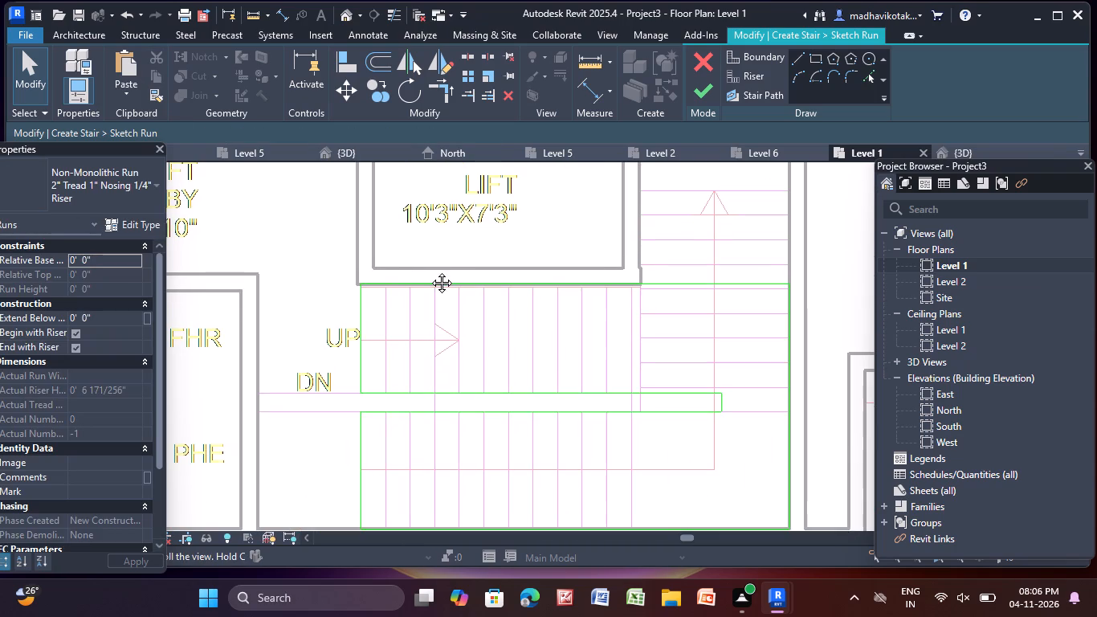
pyautogui.moveTo(430, 271); pyautogui.dragTo(468, 161, button='middle')
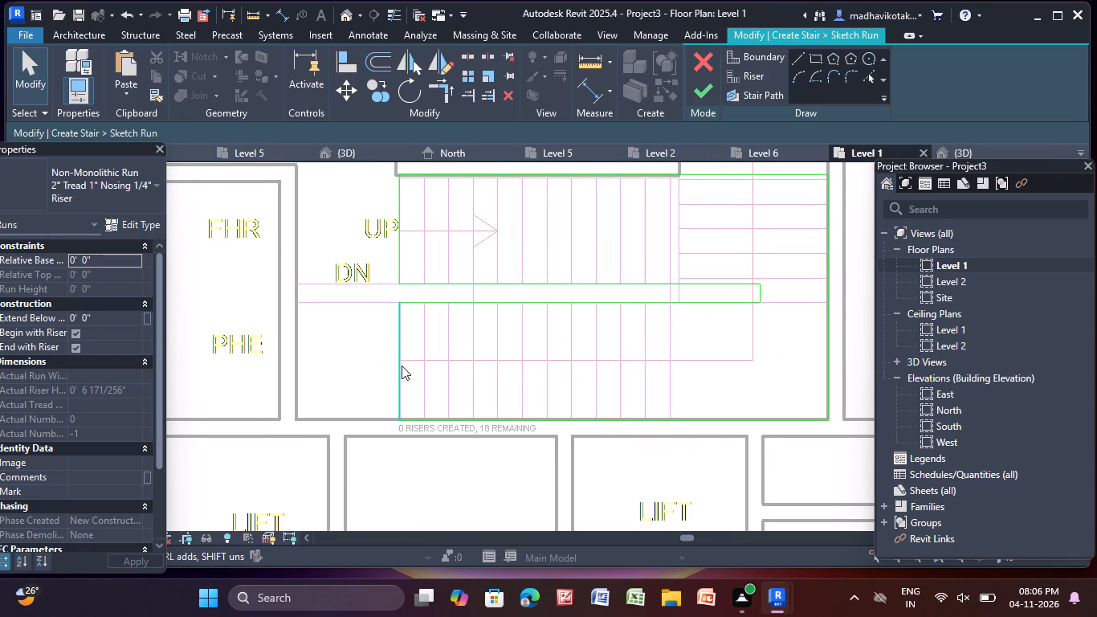
pyautogui.click(402, 366)
pyautogui.press('Delete')
pyautogui.click(404, 243)
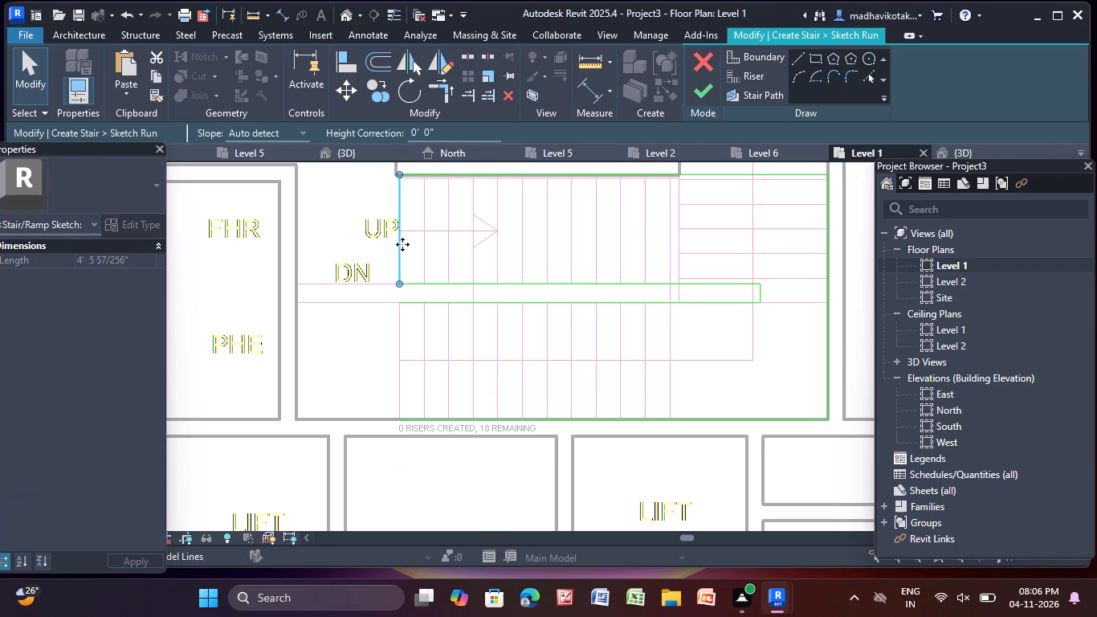
pyautogui.press('Delete')
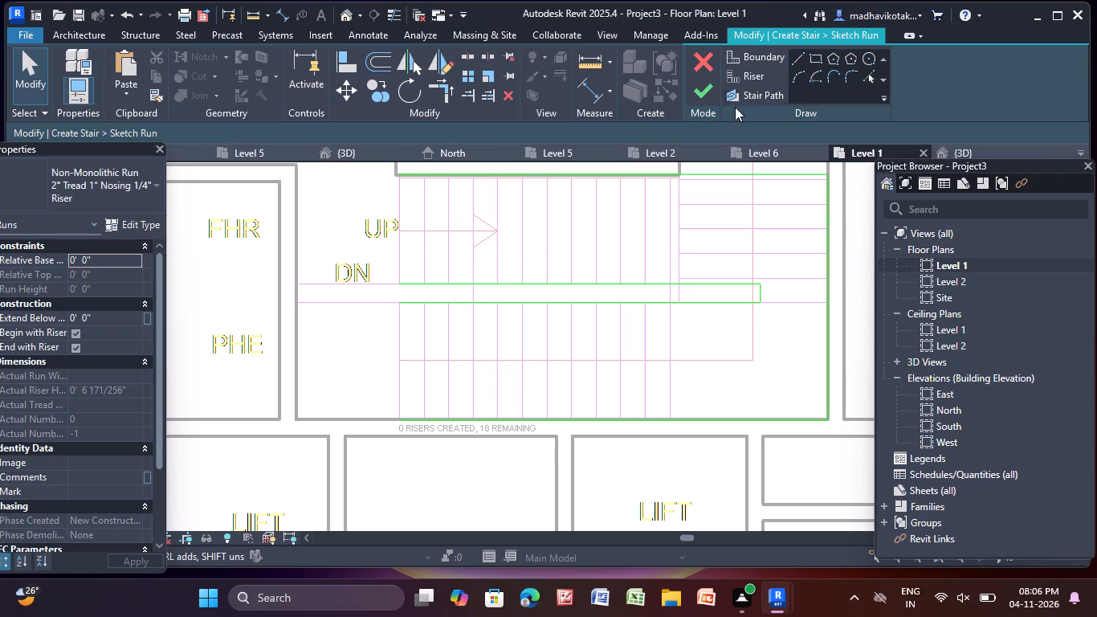
# Sketch the lower flight's first two riser lines, about 4' 9" long and 1' 0" apart, from inner to outer boundary over the CAD risers.
pyautogui.click(735, 79)
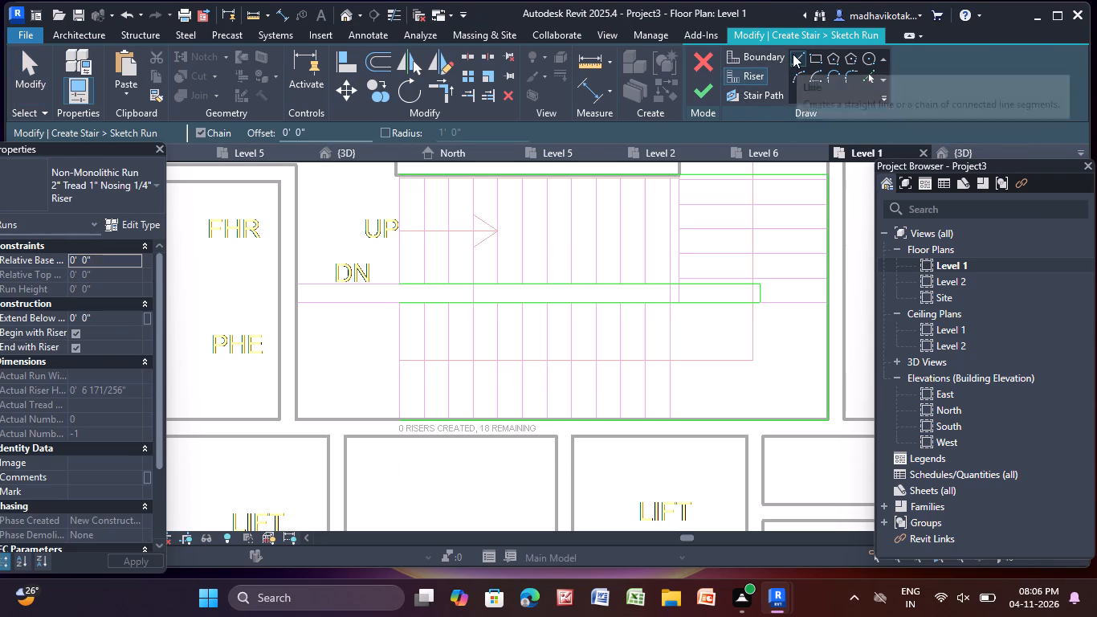
pyautogui.click(793, 54)
pyautogui.scroll(6, 407, 307)
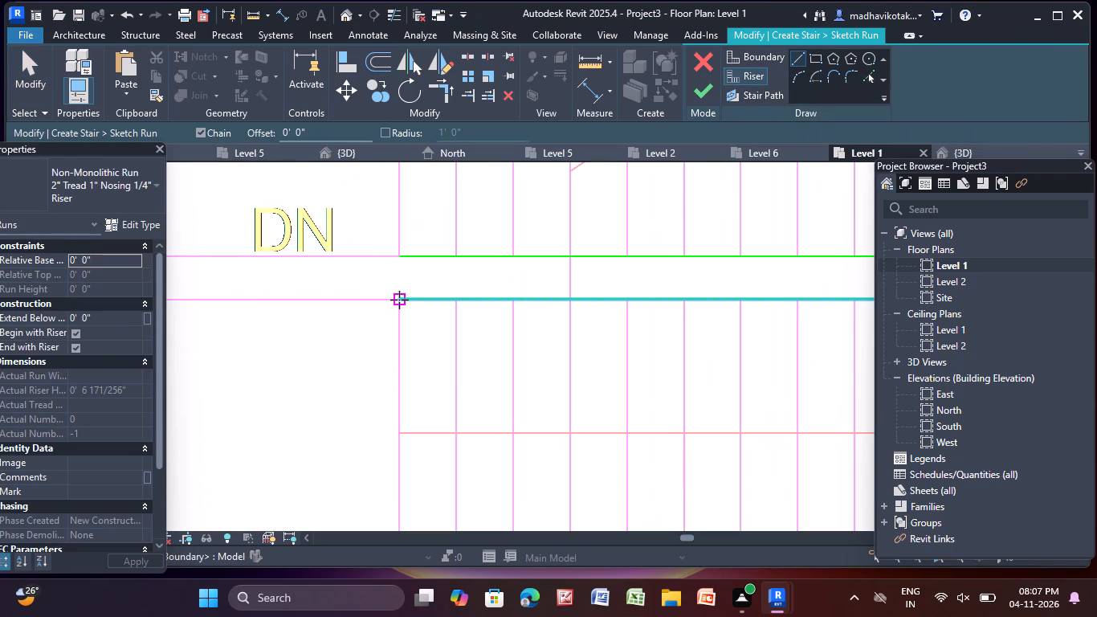
pyautogui.click(399, 299)
pyautogui.moveTo(424, 439); pyautogui.dragTo(387, 276, button='middle')
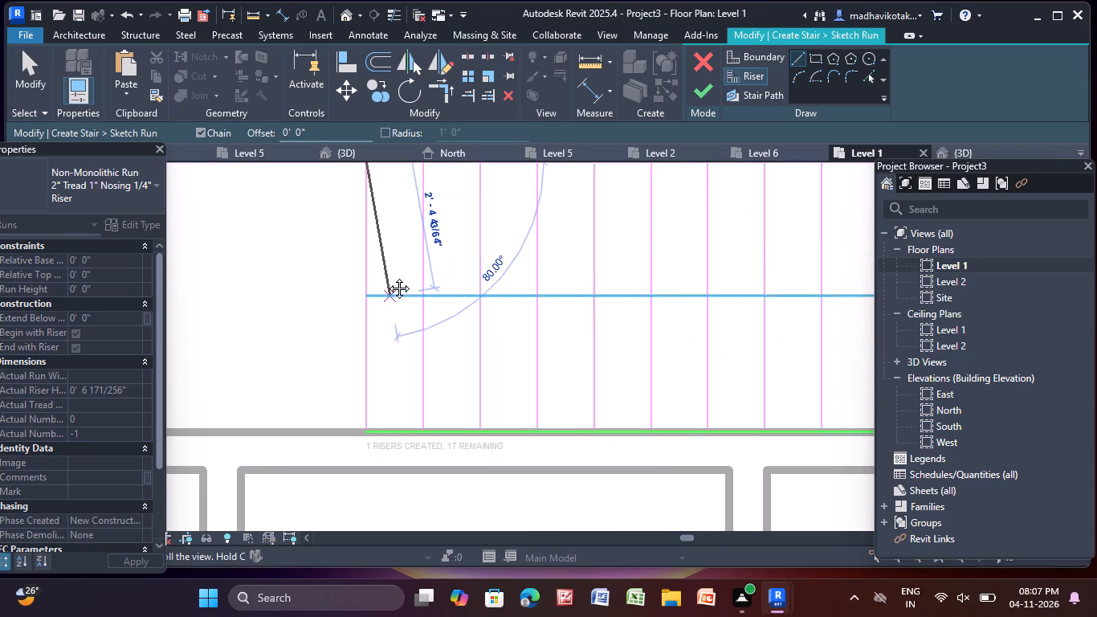
pyautogui.moveTo(387, 276); pyautogui.dragTo(381, 252, button='middle')
pyautogui.click(356, 380)
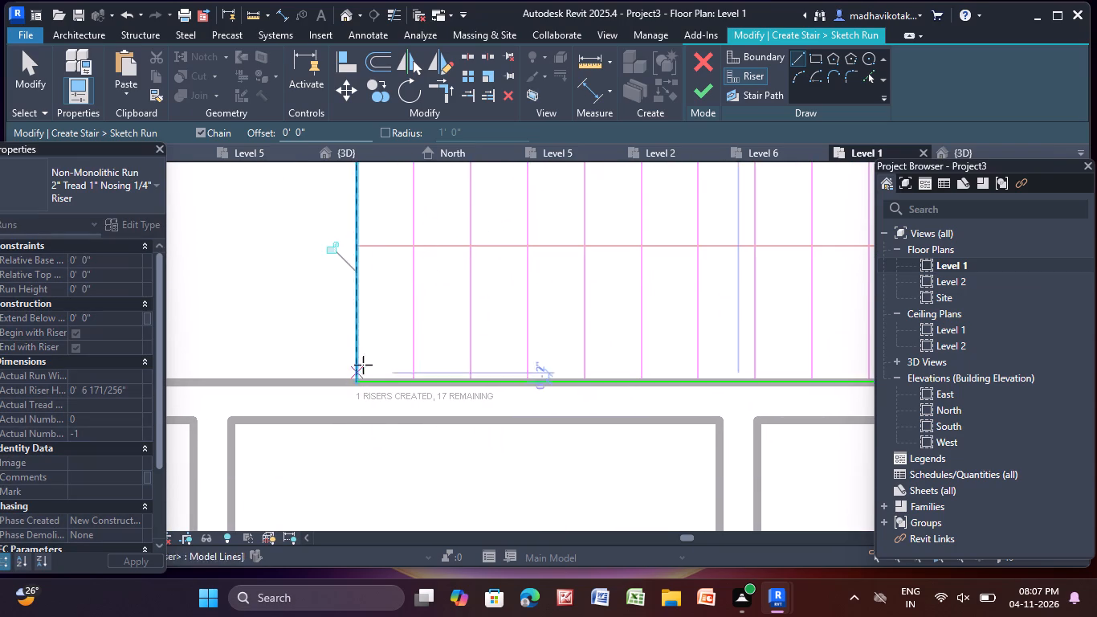
pyautogui.scroll(-2, 395, 320)
pyautogui.moveTo(394, 320); pyautogui.dragTo(345, 407, button='middle')
pyautogui.scroll(3, 361, 255)
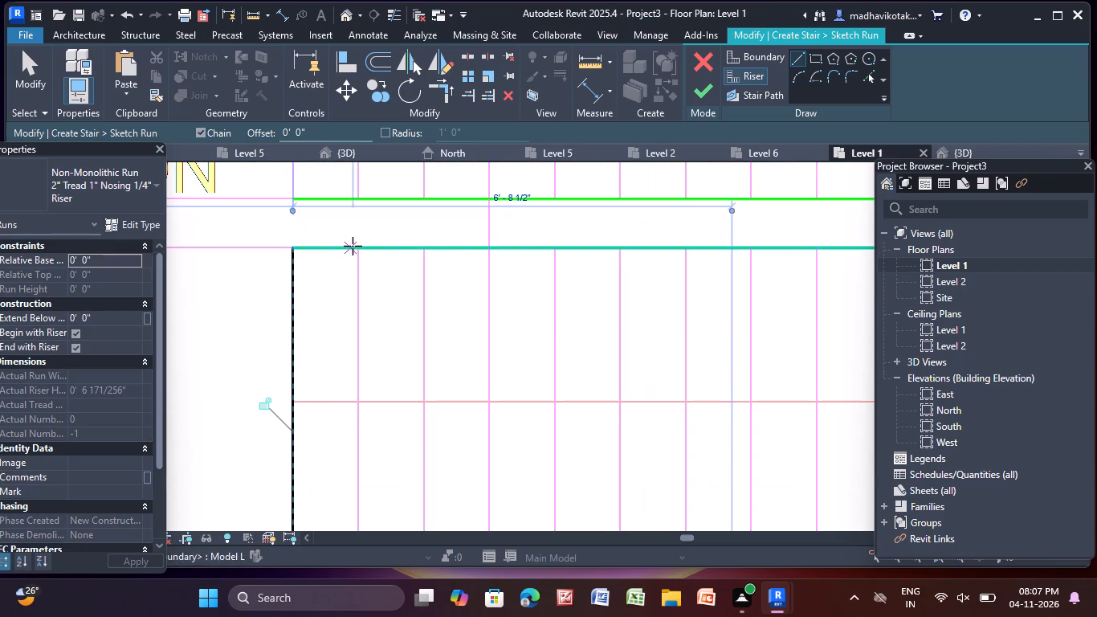
pyautogui.click(357, 244)
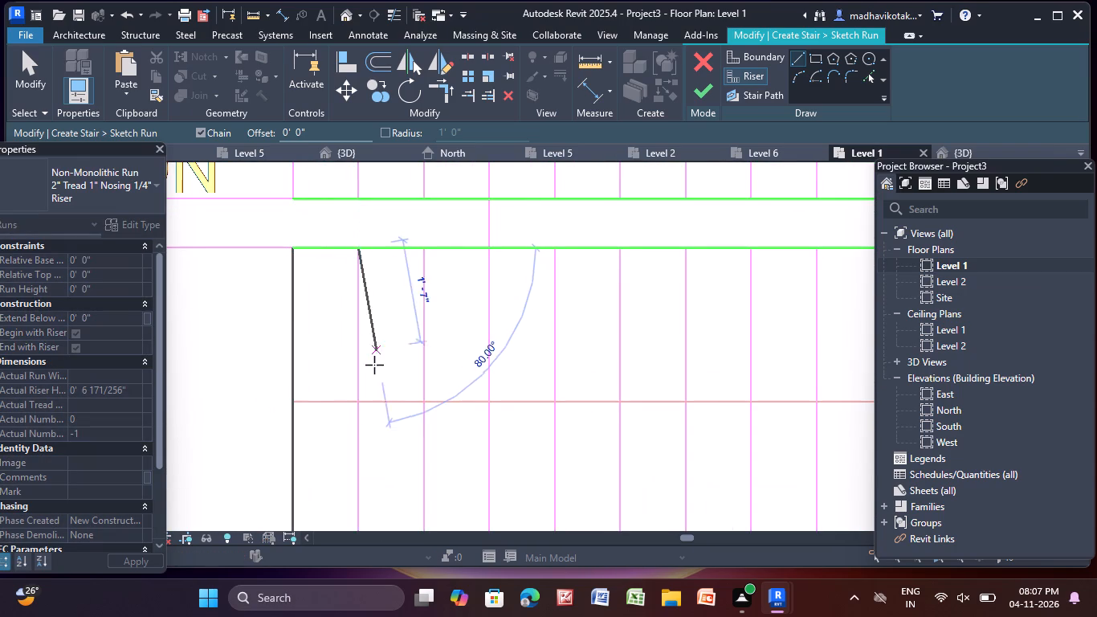
pyautogui.moveTo(373, 374); pyautogui.dragTo(341, 184, button='middle')
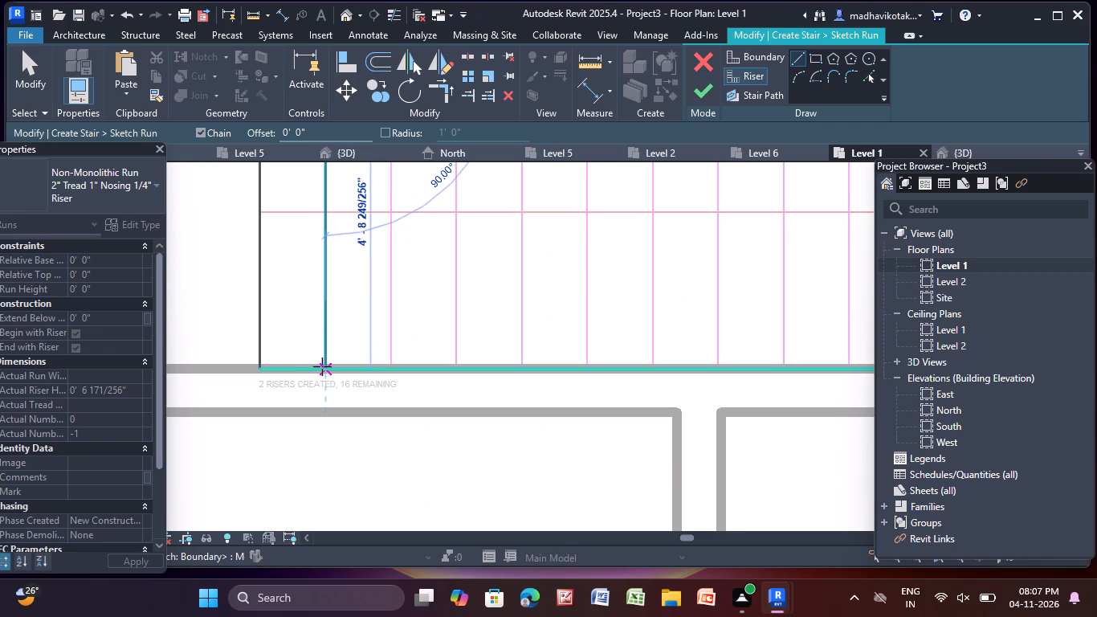
pyautogui.click(323, 366)
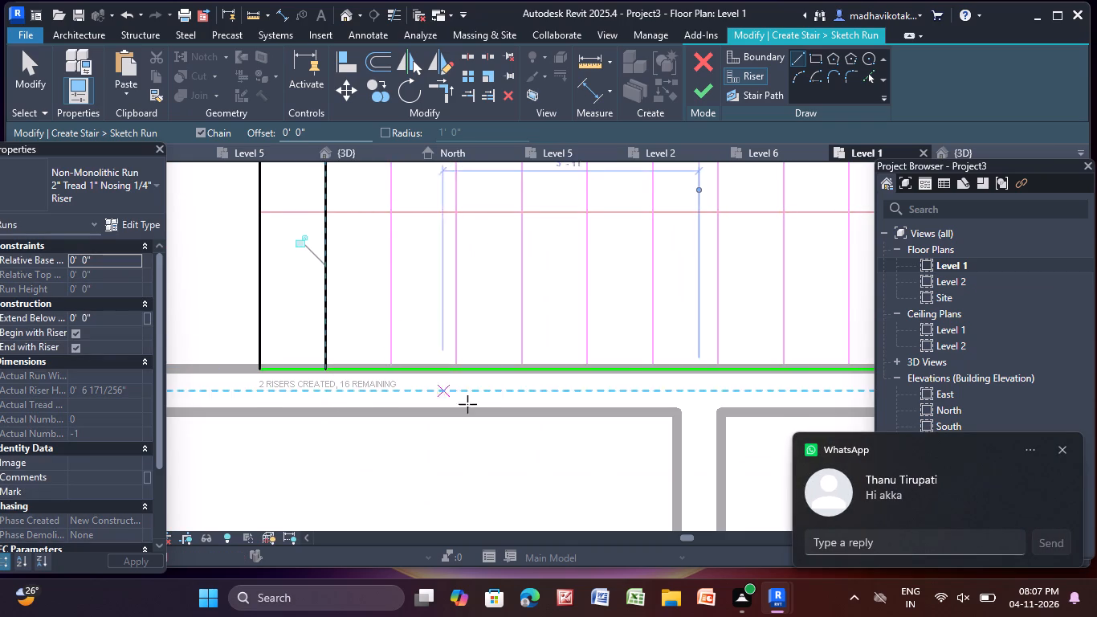
# Sketch the lower flight's third, fourth and fifth riser lines at 1' 0" spacing over the CAD risers, between the inner and outer boundaries.
pyautogui.scroll(-3, 471, 407)
pyautogui.moveTo(469, 407); pyautogui.dragTo(501, 528, button='middle')
pyautogui.scroll(4, 432, 298)
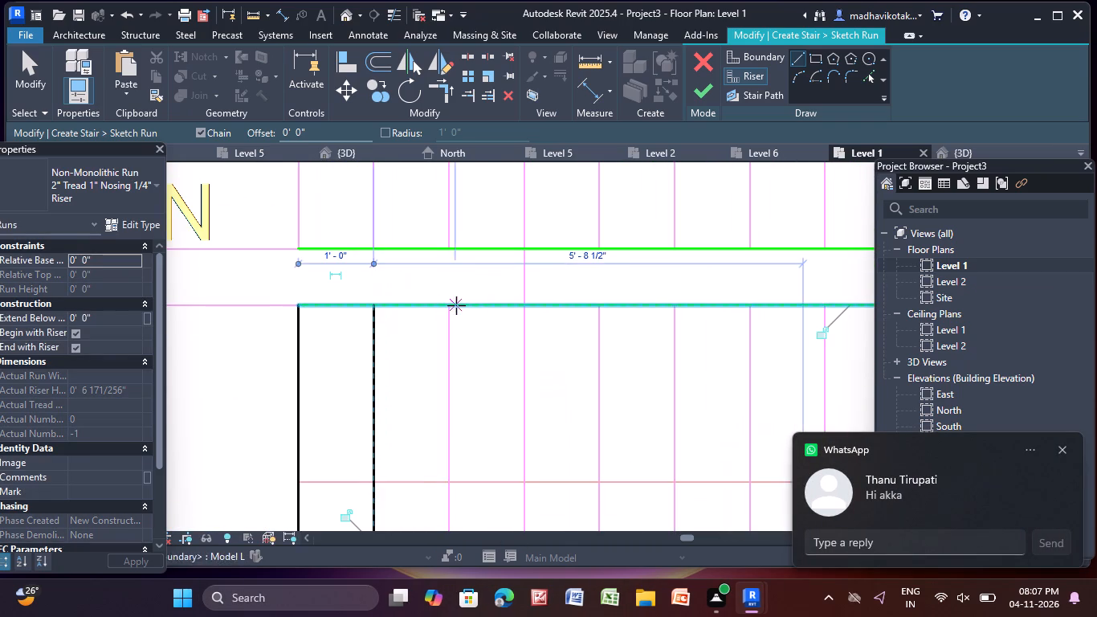
pyautogui.click(449, 304)
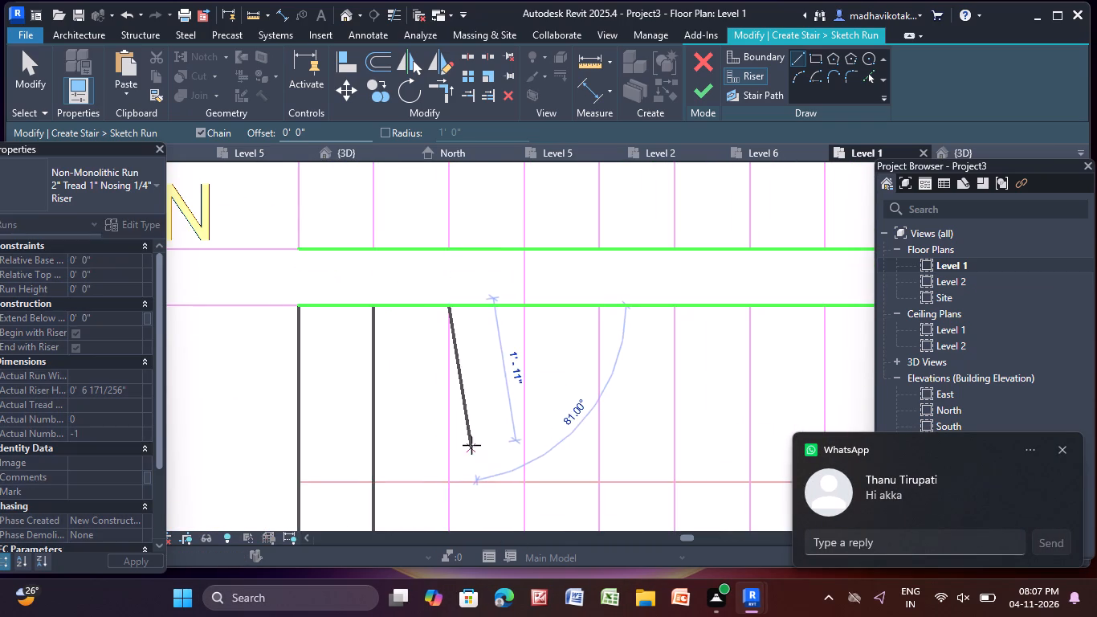
pyautogui.moveTo(466, 444); pyautogui.dragTo(410, 169, button='middle')
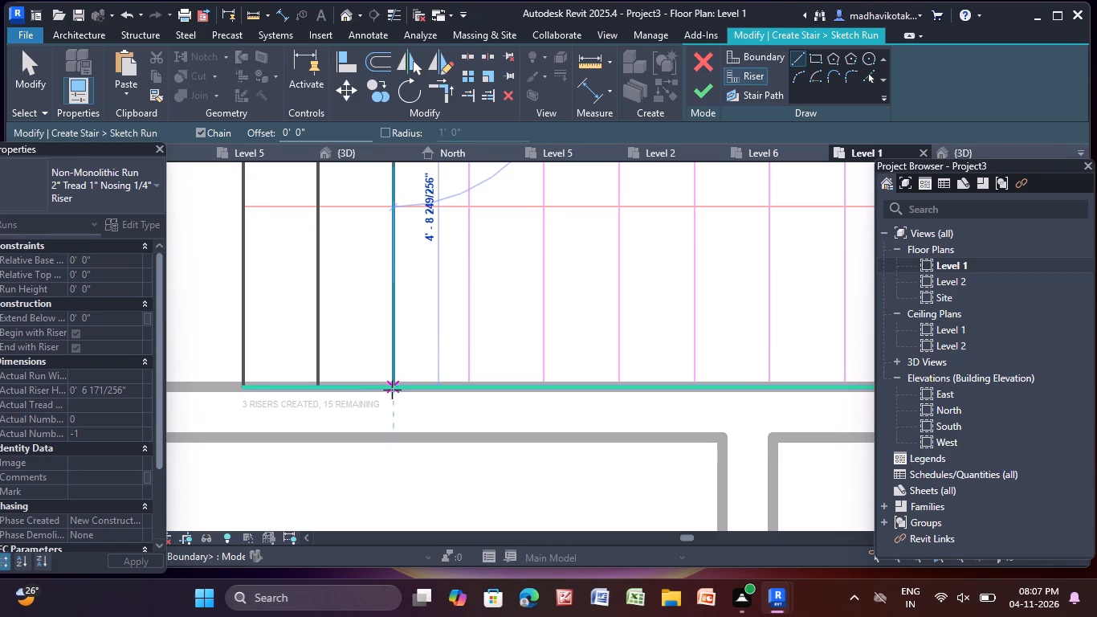
pyautogui.click(394, 387)
pyautogui.scroll(-2, 414, 360)
pyautogui.moveTo(411, 360); pyautogui.dragTo(345, 464, button='middle')
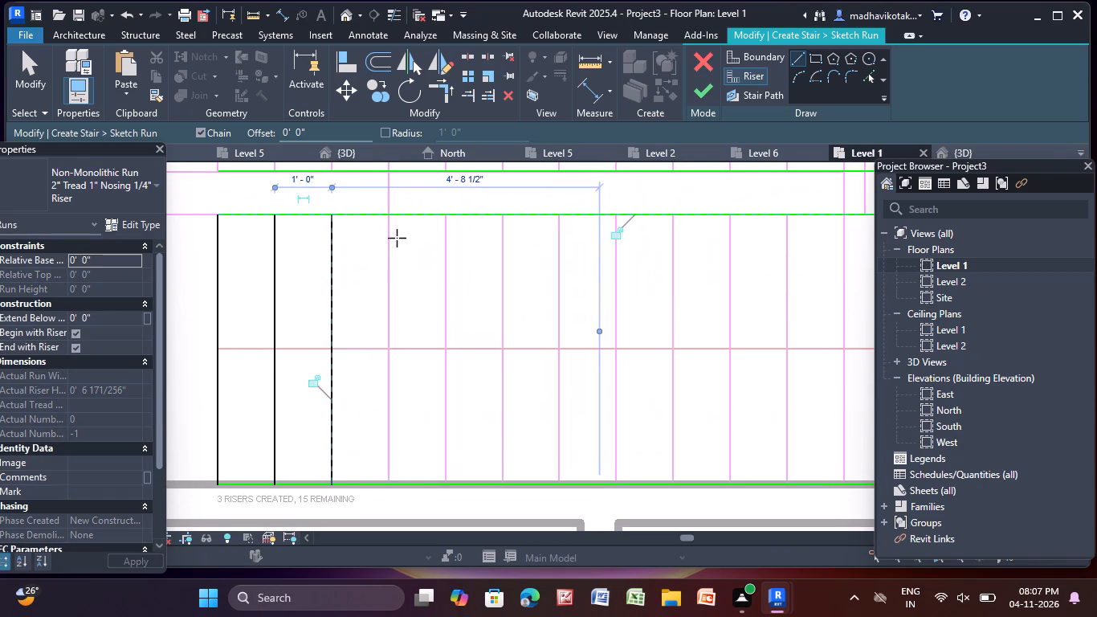
pyautogui.click(388, 211)
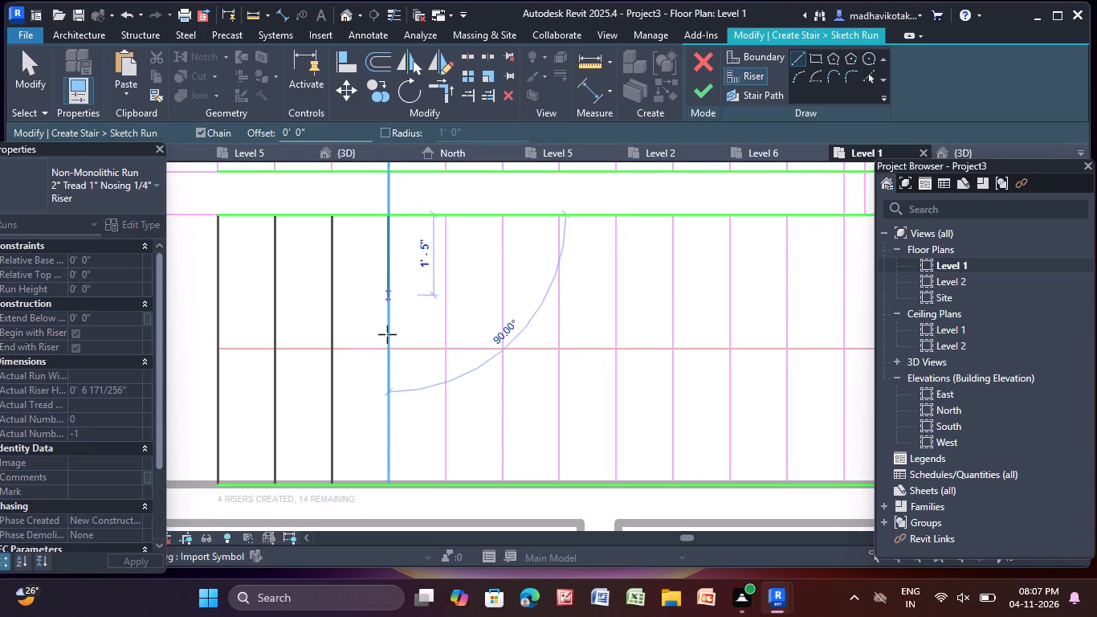
pyautogui.click(389, 484)
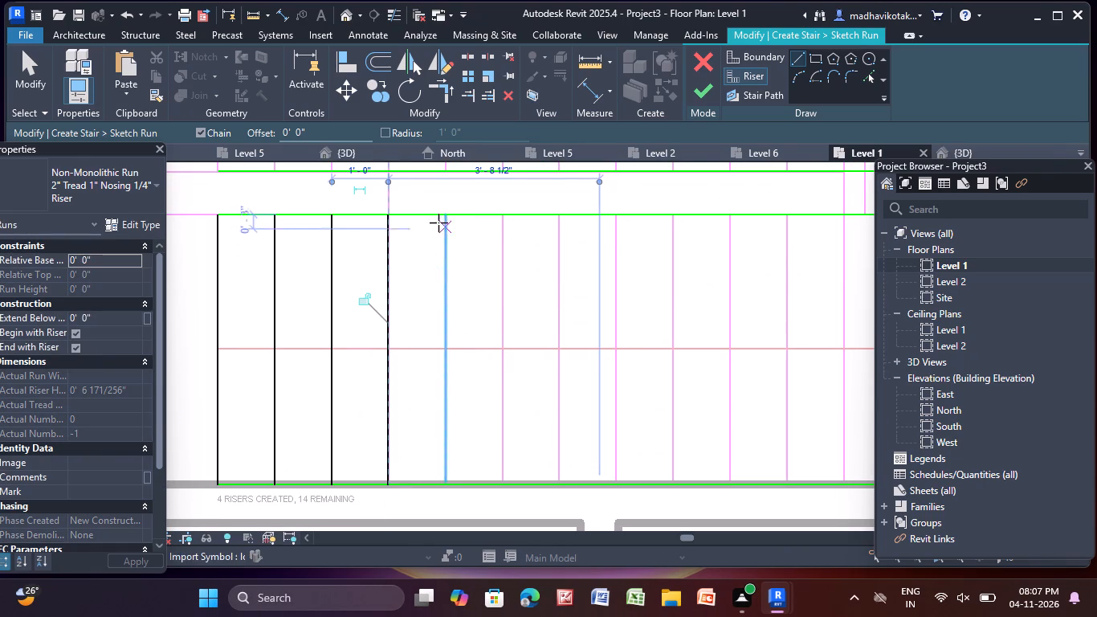
pyautogui.click(446, 213)
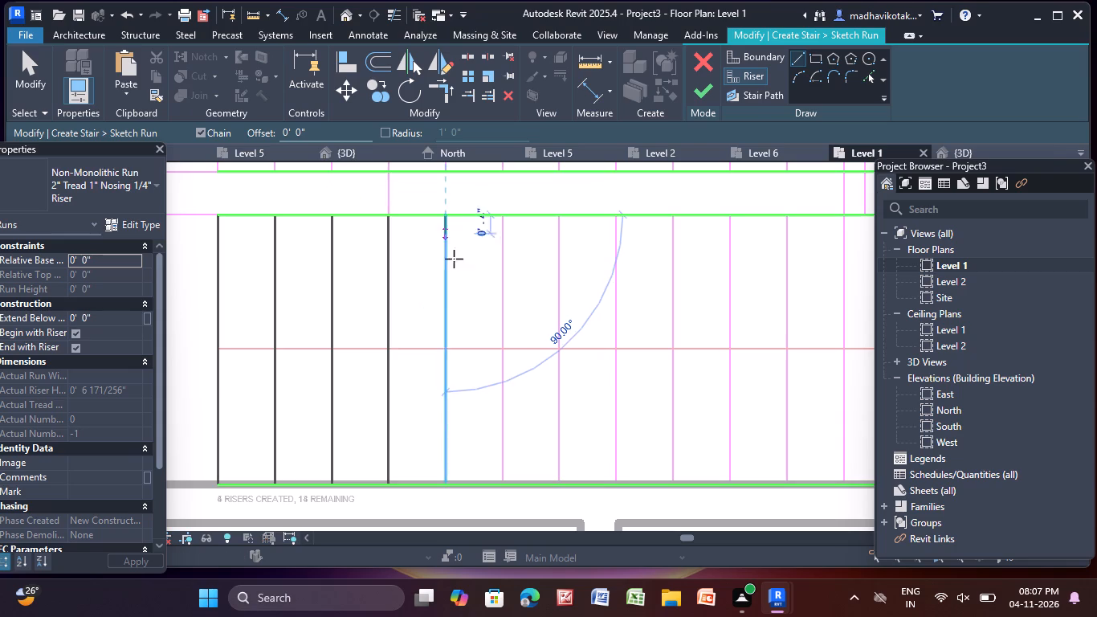
pyautogui.click(444, 480)
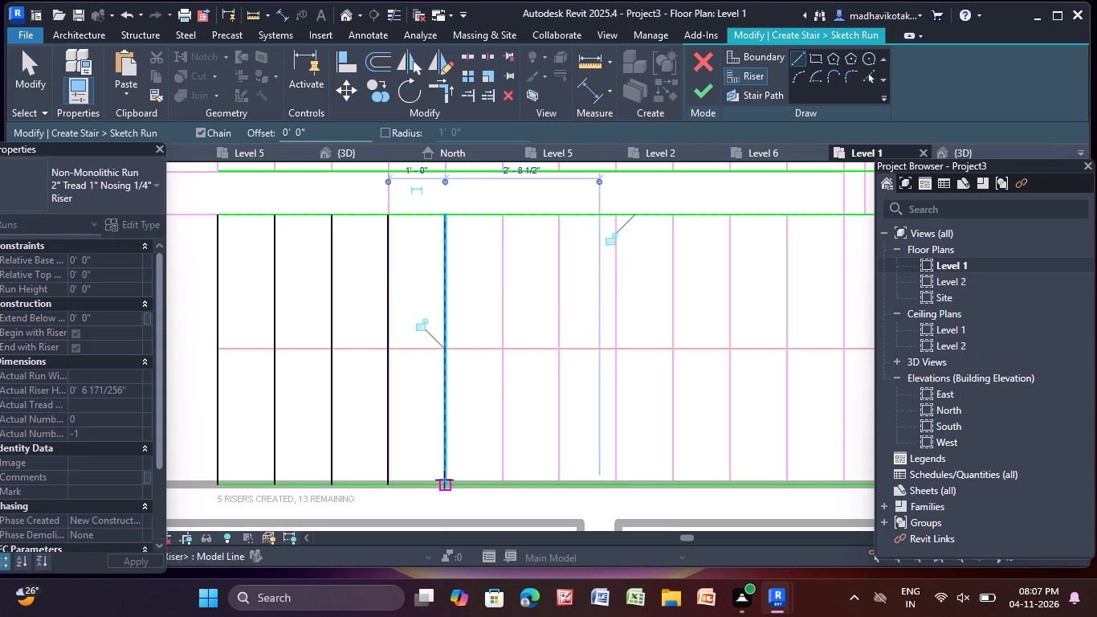
# Sketch the lower flight's sixth, seventh and eighth riser lines over the CAD risers, from the inner boundary to the outer boundary.
pyautogui.click(500, 212)
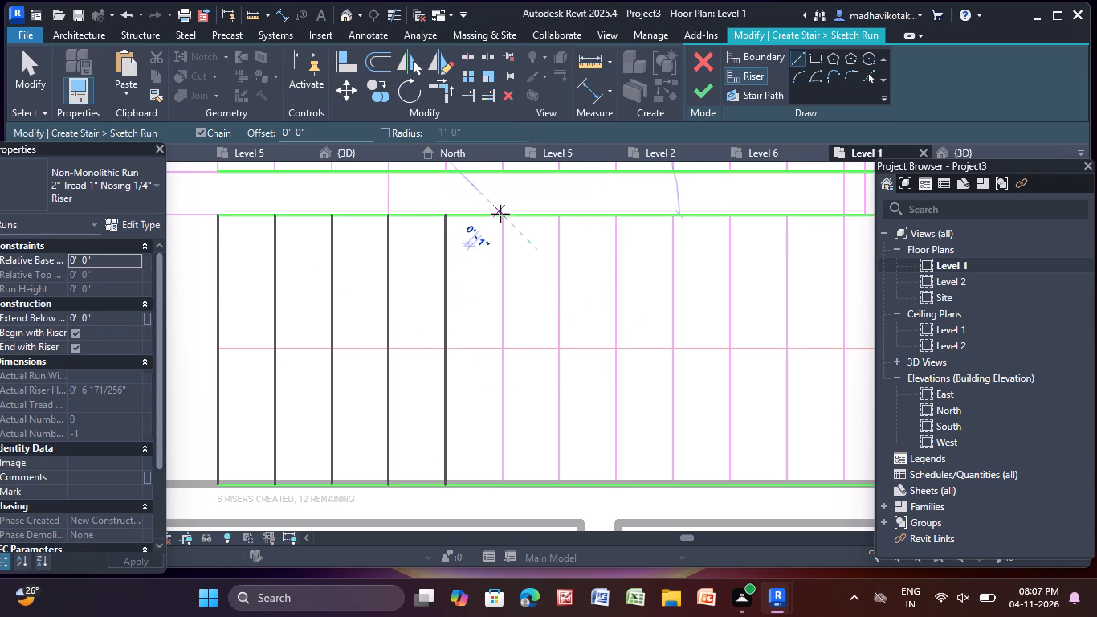
pyautogui.click(503, 484)
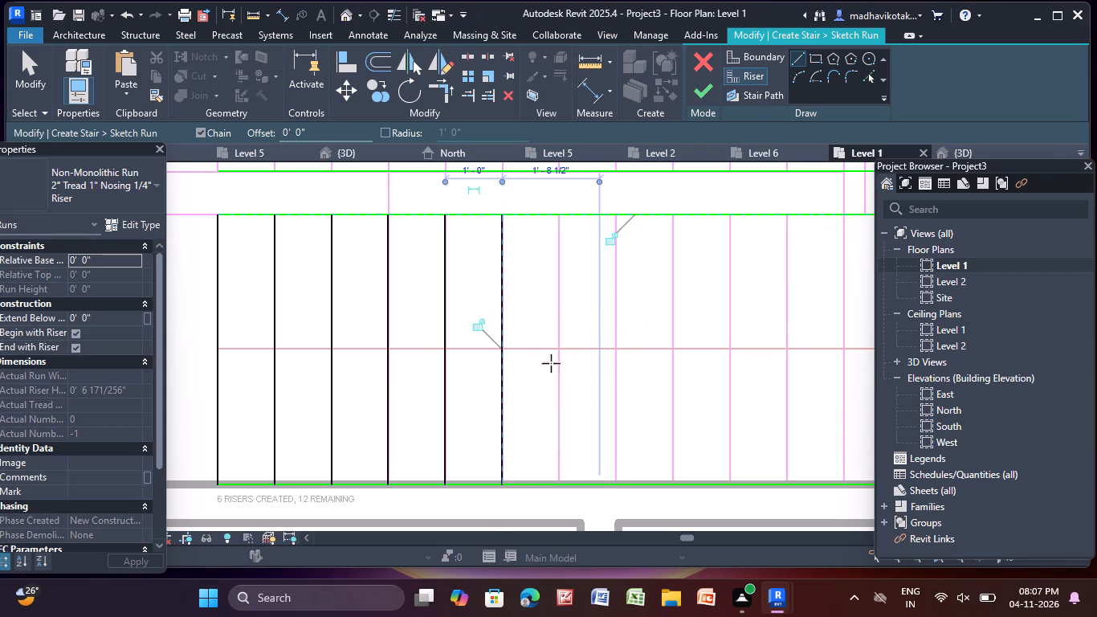
pyautogui.click(558, 213)
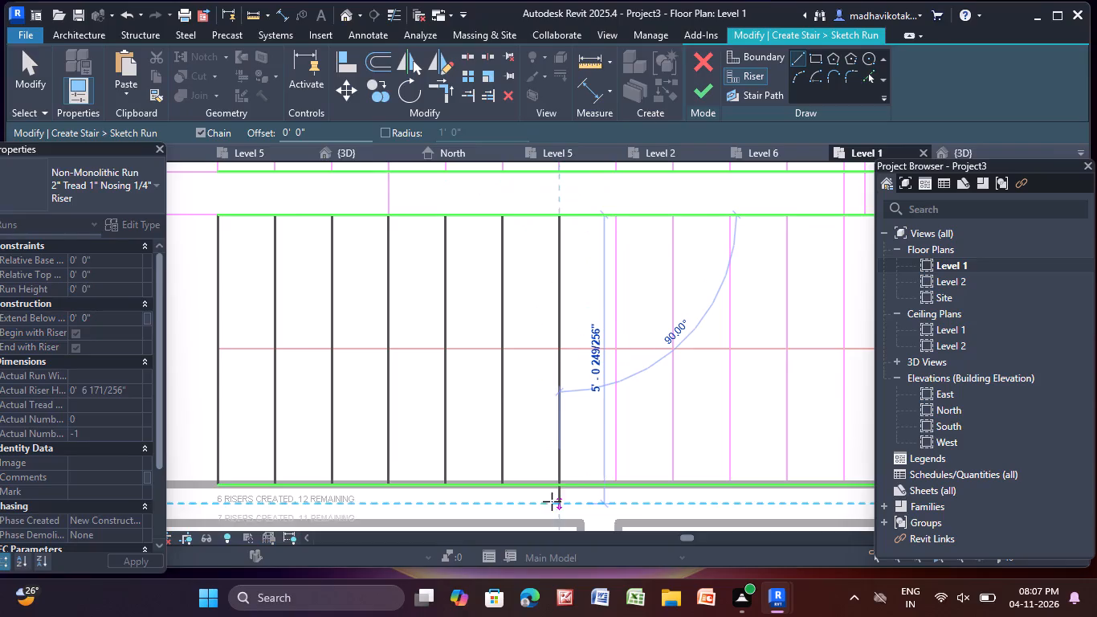
pyautogui.click(557, 480)
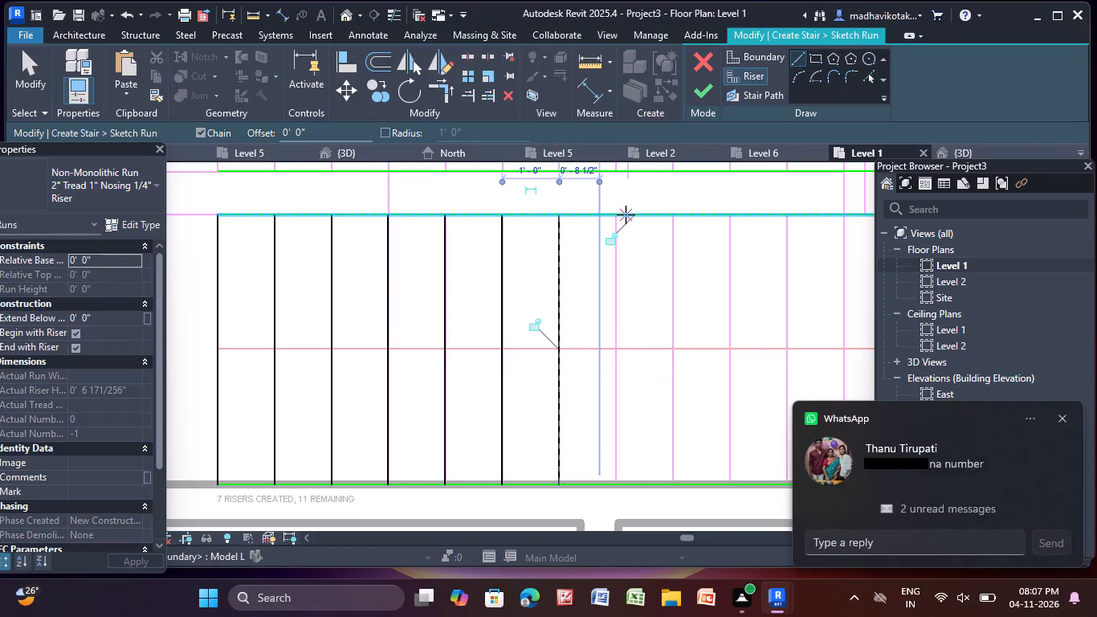
pyautogui.moveTo(626, 215); pyautogui.dragTo(478, 206, button='middle')
pyautogui.scroll(1, 474, 206)
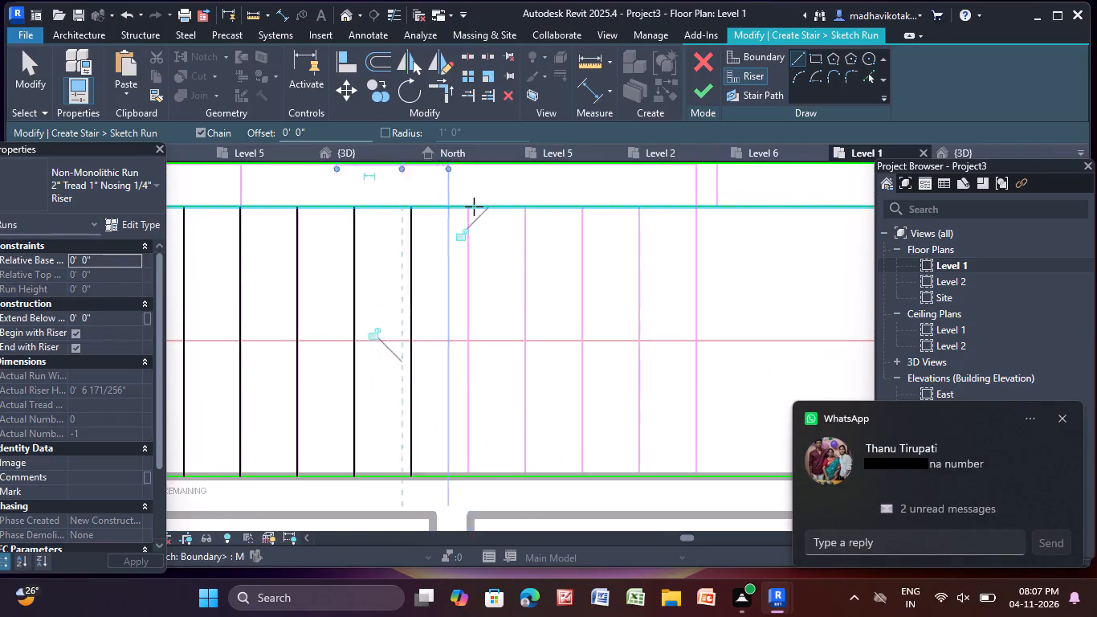
pyautogui.scroll(2, 474, 206)
pyautogui.click(463, 206)
pyautogui.moveTo(461, 416); pyautogui.dragTo(414, 198, button='middle')
pyautogui.click(417, 398)
# Sketch the lower flight's last four riser lines, ninth to twelfth, at 1' 0" spacing over the CAD risers between its two boundaries.
pyautogui.scroll(-3, 430, 383)
pyautogui.moveTo(431, 383); pyautogui.dragTo(414, 402, button='middle')
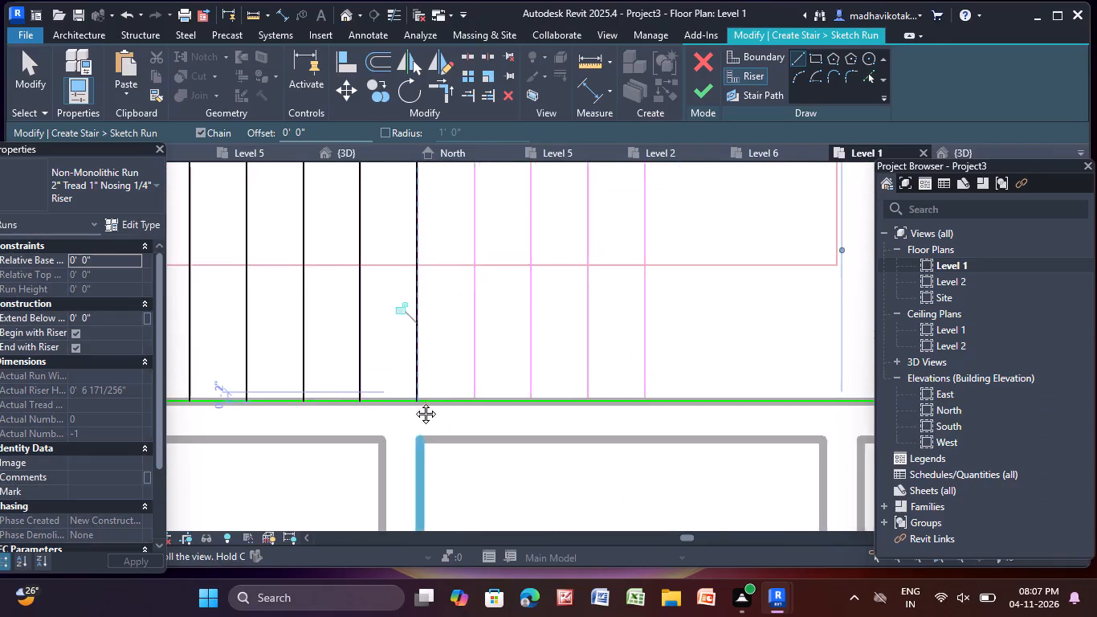
pyautogui.moveTo(414, 402); pyautogui.dragTo(374, 454, button='middle')
pyautogui.click(423, 192)
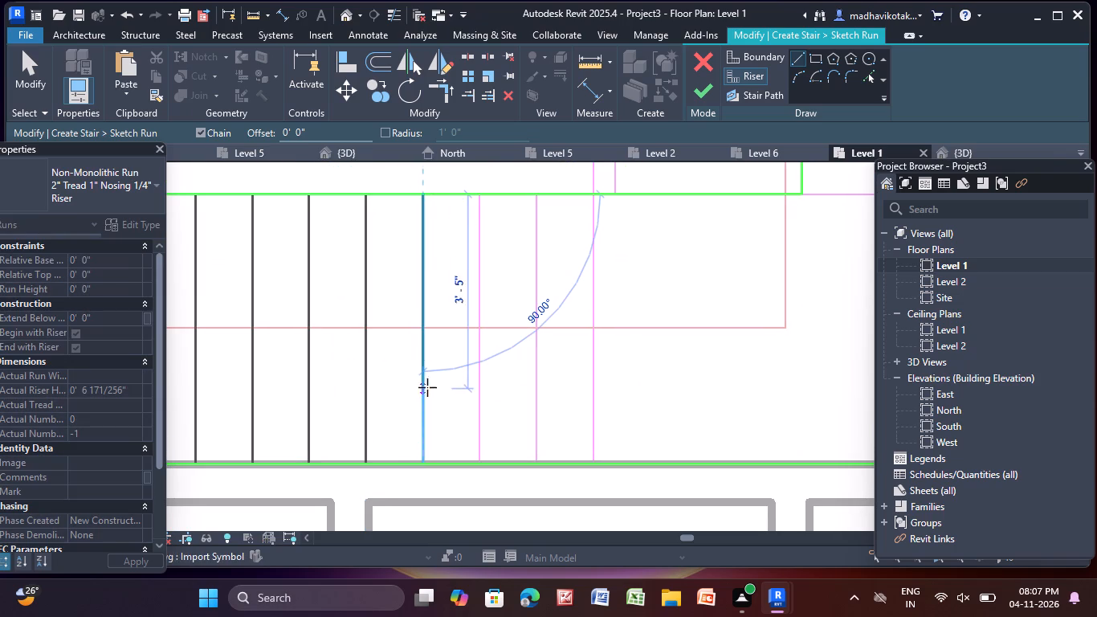
pyautogui.click(425, 461)
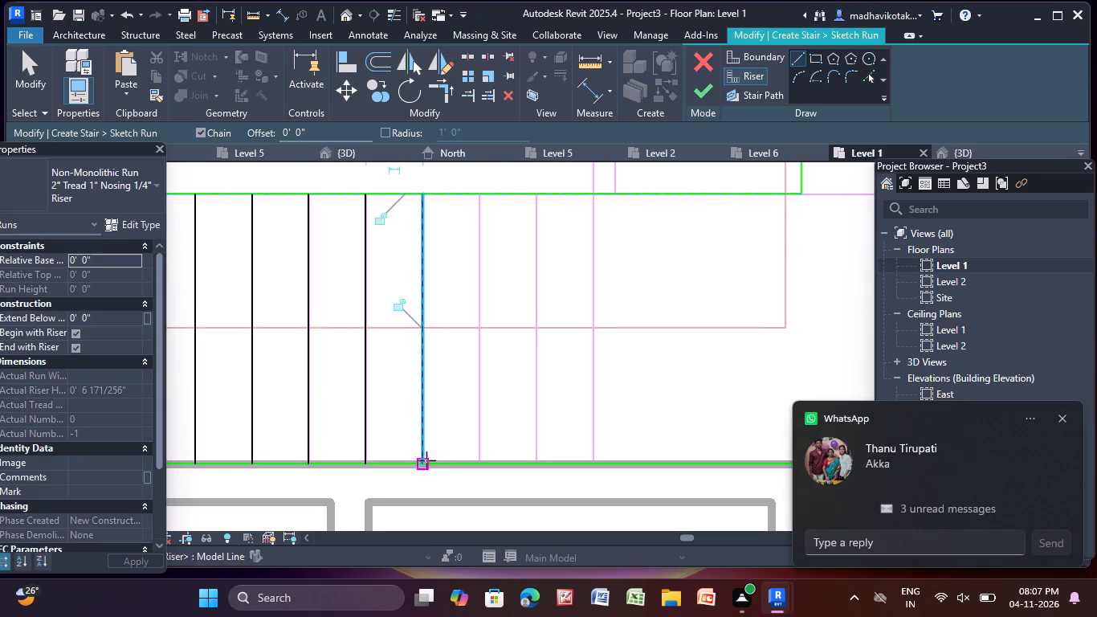
pyautogui.click(478, 193)
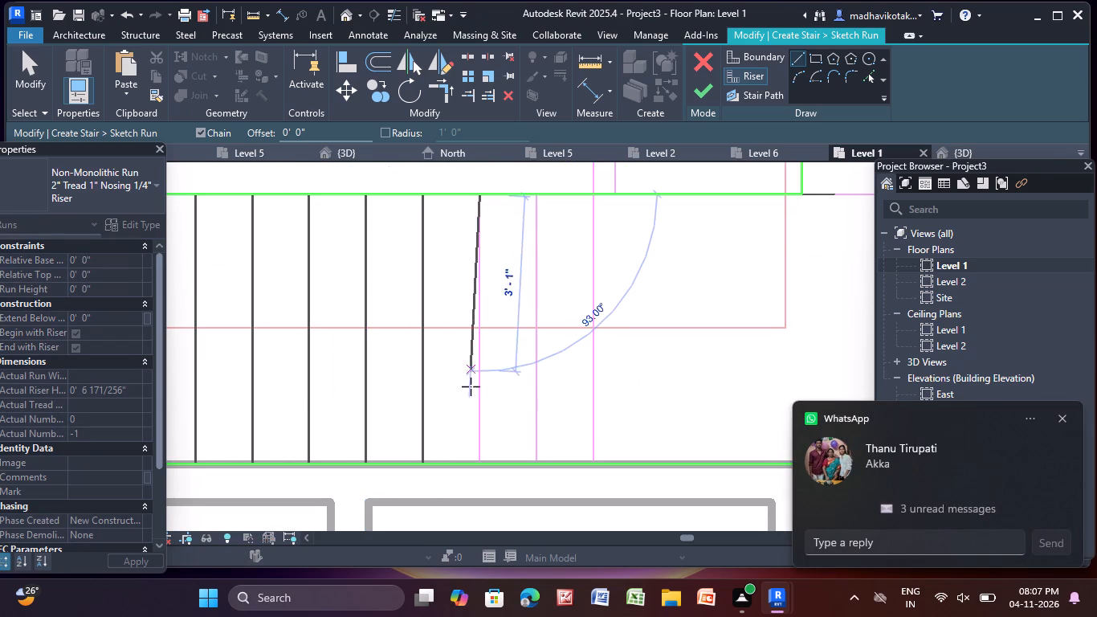
pyautogui.click(481, 466)
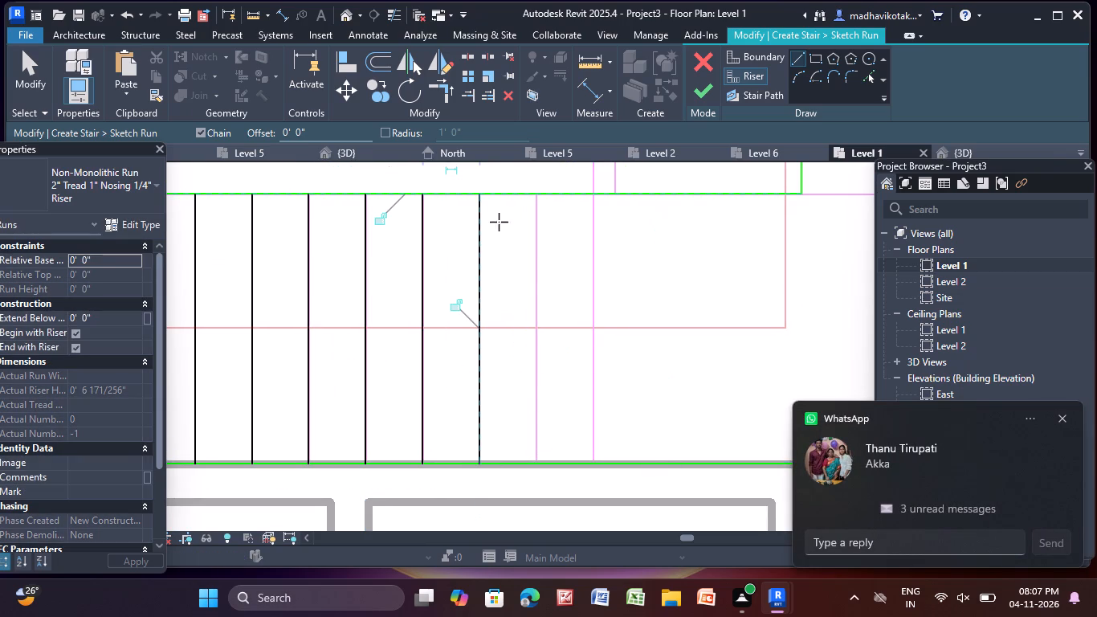
pyautogui.click(536, 194)
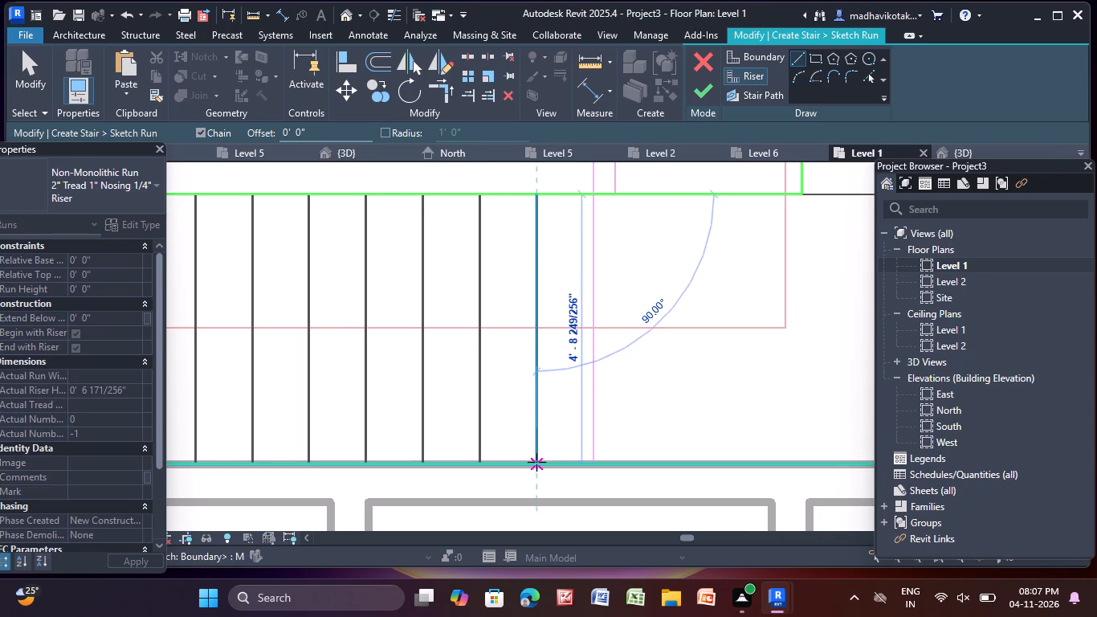
pyautogui.click(536, 462)
pyautogui.click(594, 190)
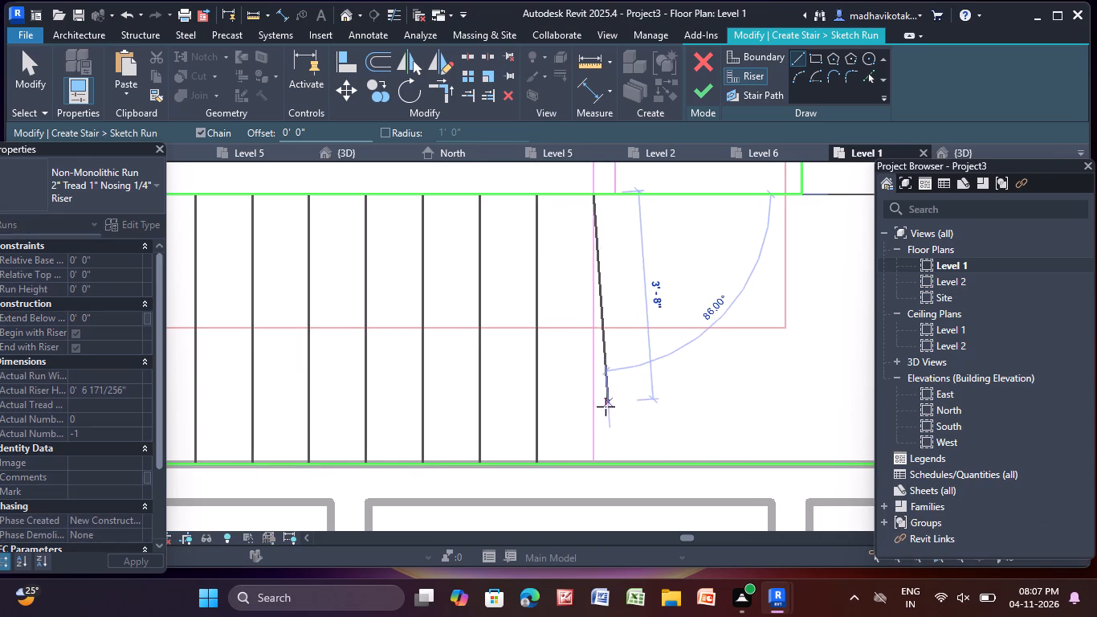
pyautogui.click(597, 461)
pyautogui.scroll(-4, 599, 425)
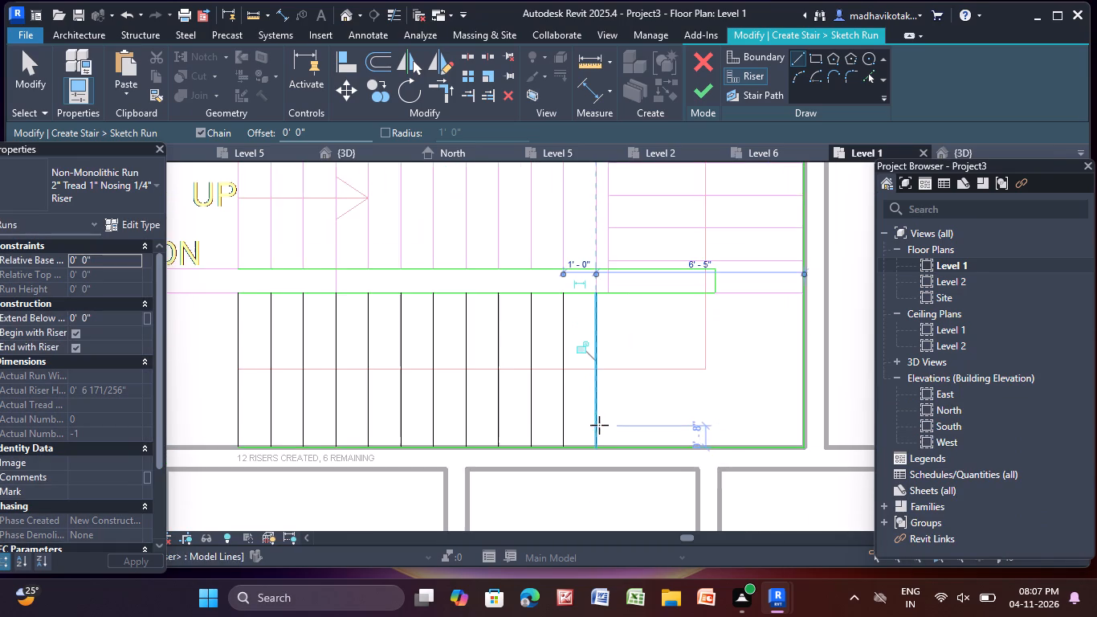
pyautogui.moveTo(599, 425); pyautogui.dragTo(581, 434, button='middle')
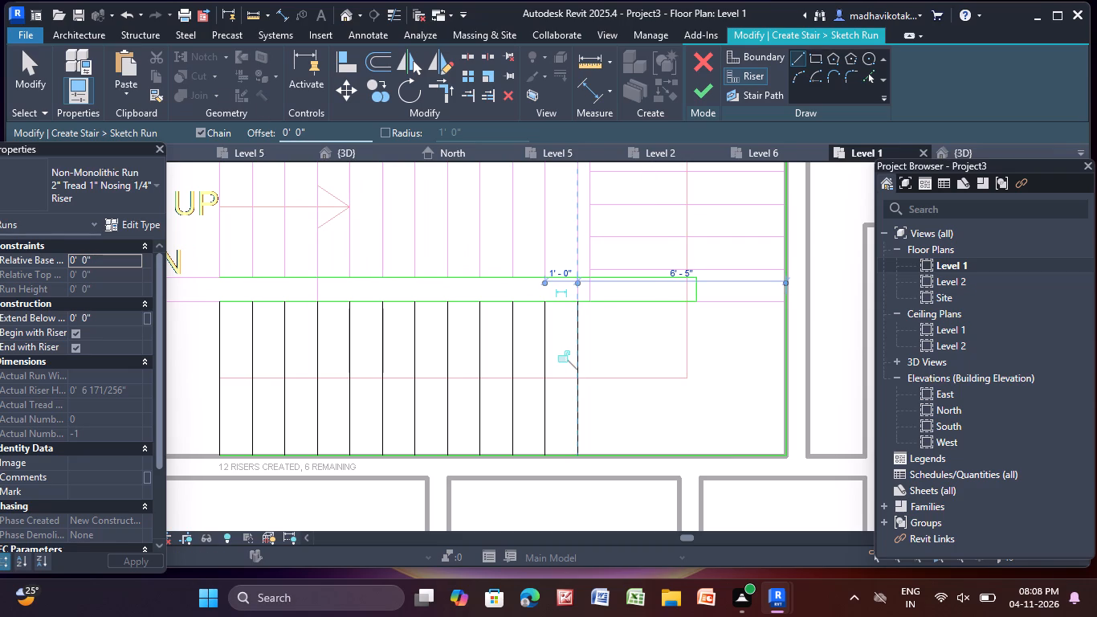
# Add the lower flight's thirteenth, fourteenth and fifteenth risers by picking each preceding riser line with a 1' 0" offset.
pyautogui.click(318, 129)
pyautogui.press('BackSpace')
pyautogui.press('BackSpace')
pyautogui.press('BackSpace')
pyautogui.press('BackSpace')
pyautogui.press('BackSpace')
pyautogui.press('BackSpace')
pyautogui.press('BackSpace')
pyautogui.press('BackSpace')
pyautogui.press('BackSpace')
pyautogui.press('BackSpace')
pyautogui.press('BackSpace')
pyautogui.press('BackSpace')
pyautogui.press('BackSpace')
pyautogui.write("1'")
pyautogui.press('Return')
pyautogui.click(867, 73)
pyautogui.click(581, 432)
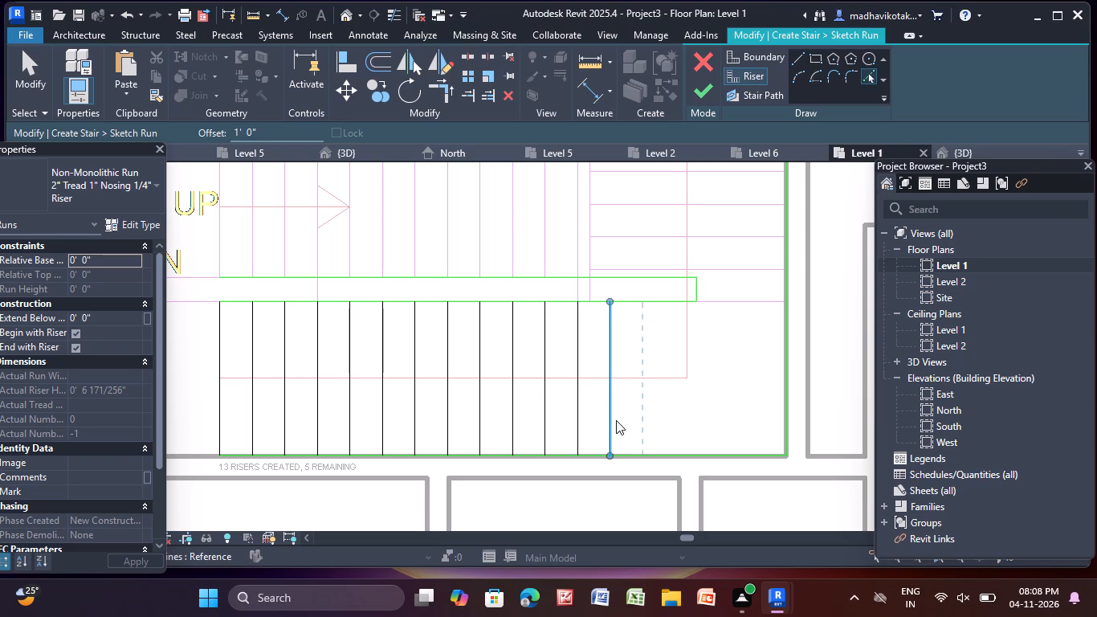
pyautogui.click(616, 420)
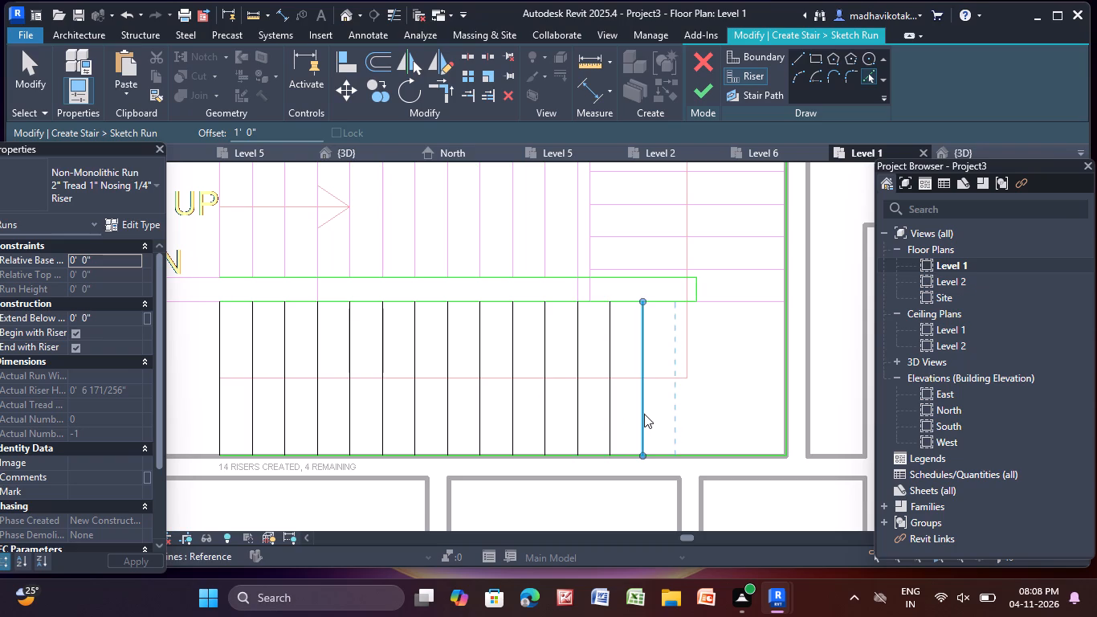
pyautogui.click(644, 415)
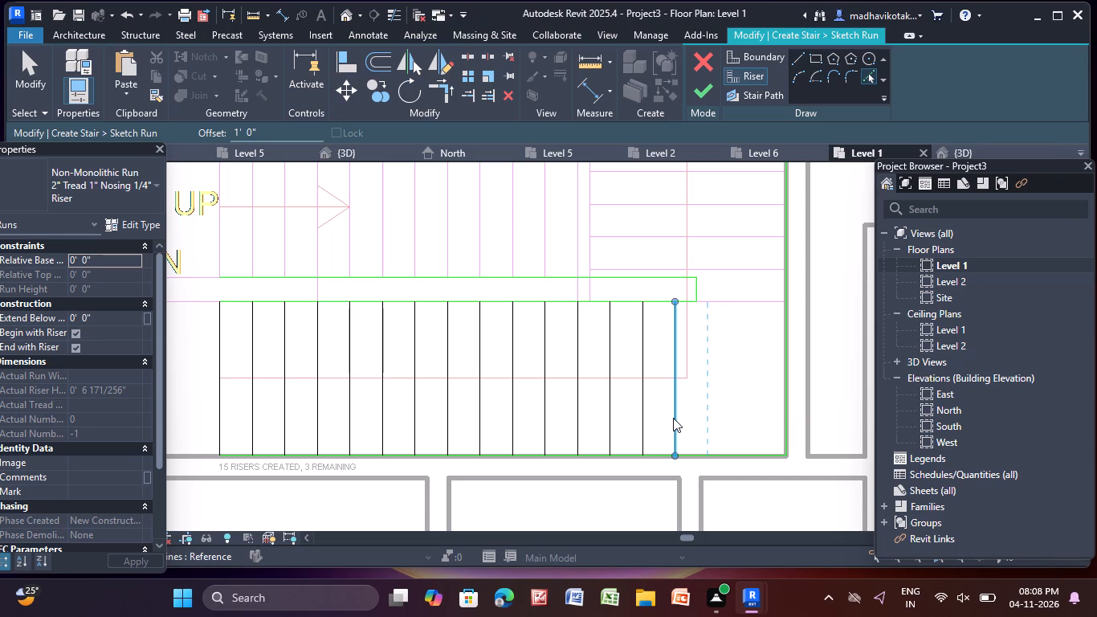
pyautogui.press('Escape')
pyautogui.press('Escape')
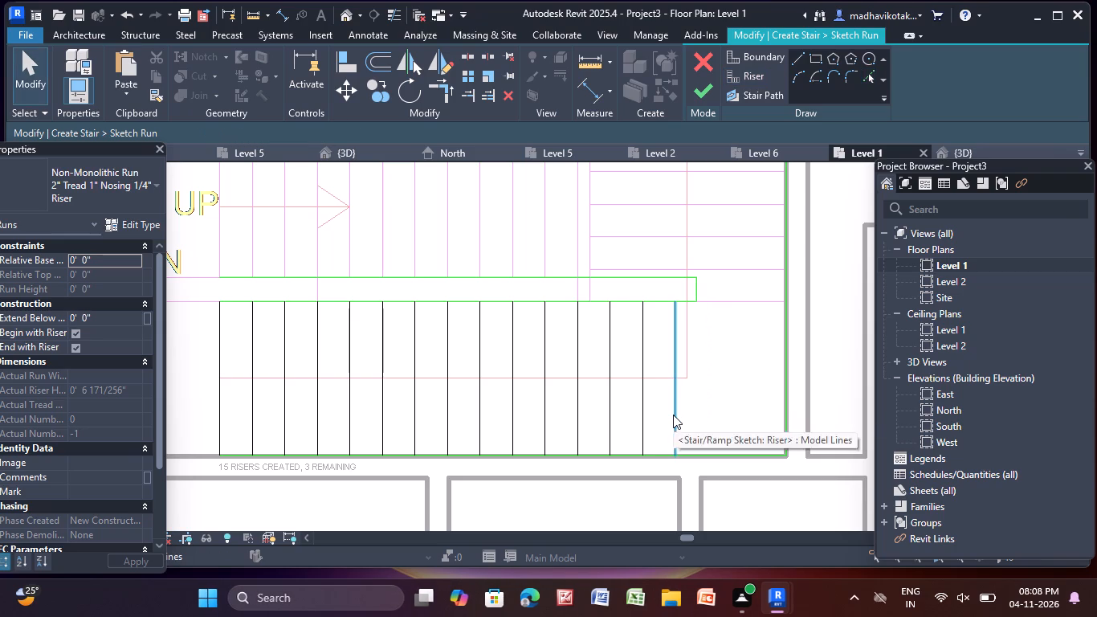
# Add a boundary line offset 1' 0" beyond the lower flight's fifteenth riser, using Pick Lines.
pyautogui.click(874, 67)
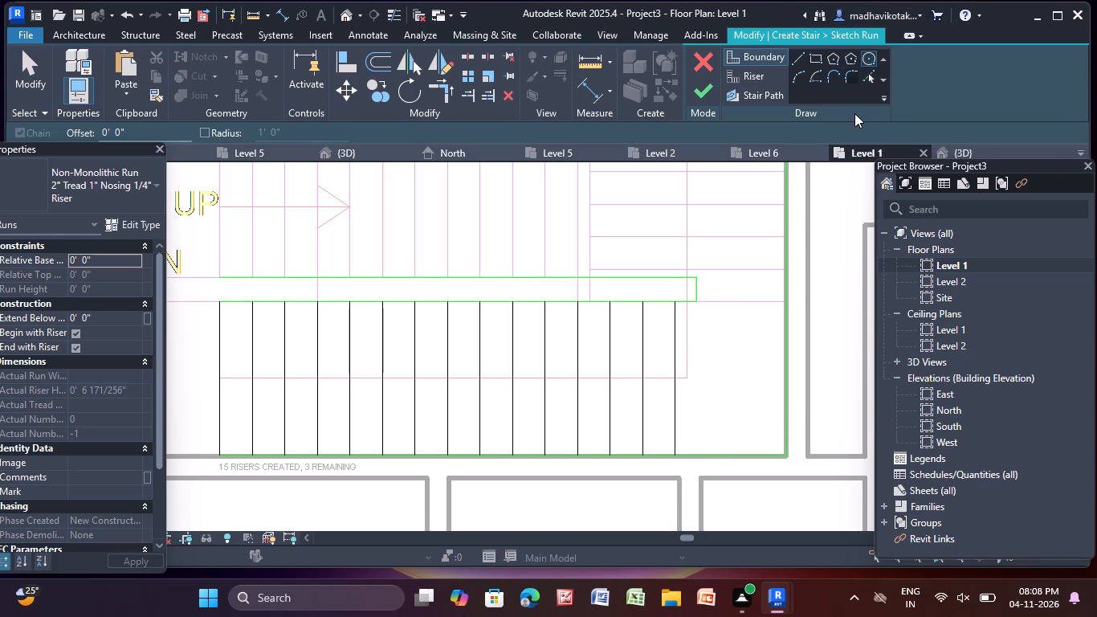
pyautogui.click(869, 72)
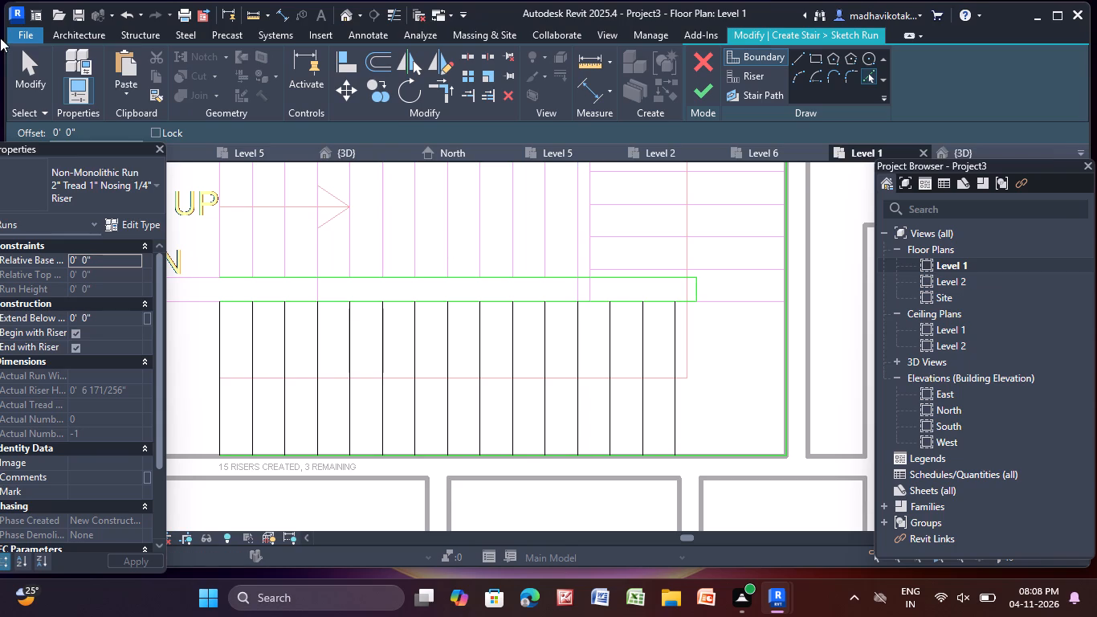
pyautogui.click(92, 130)
pyautogui.press('BackSpace')
pyautogui.press('BackSpace')
pyautogui.press('BackSpace')
pyautogui.press('BackSpace')
pyautogui.press('BackSpace')
pyautogui.write("1'")
pyautogui.press('Return')
pyautogui.click(676, 420)
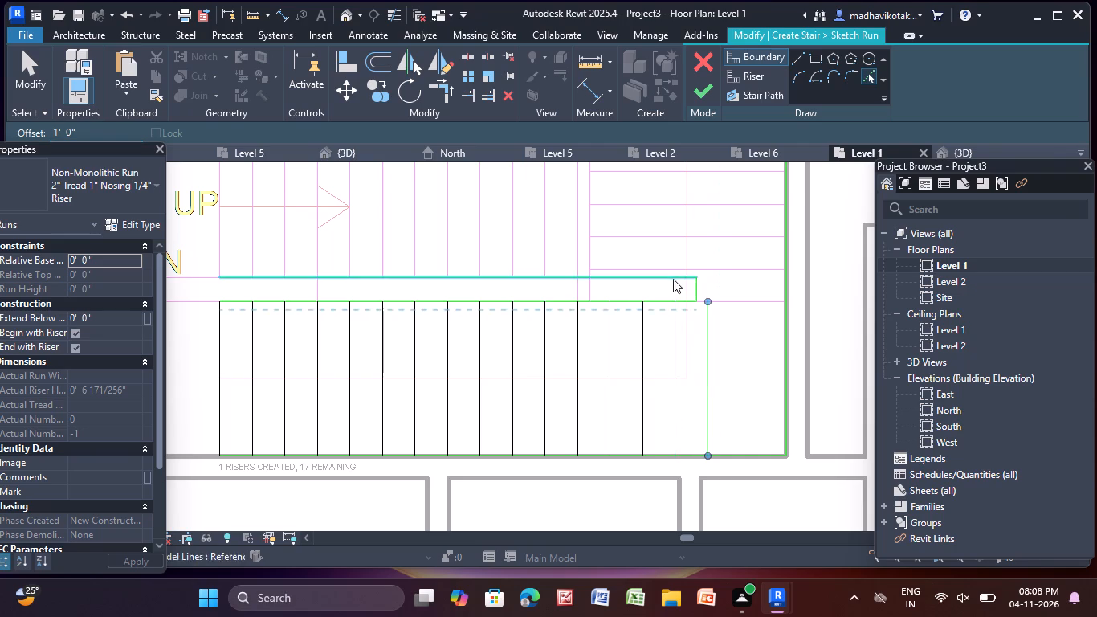
pyautogui.moveTo(672, 292); pyautogui.dragTo(701, 404, button='middle')
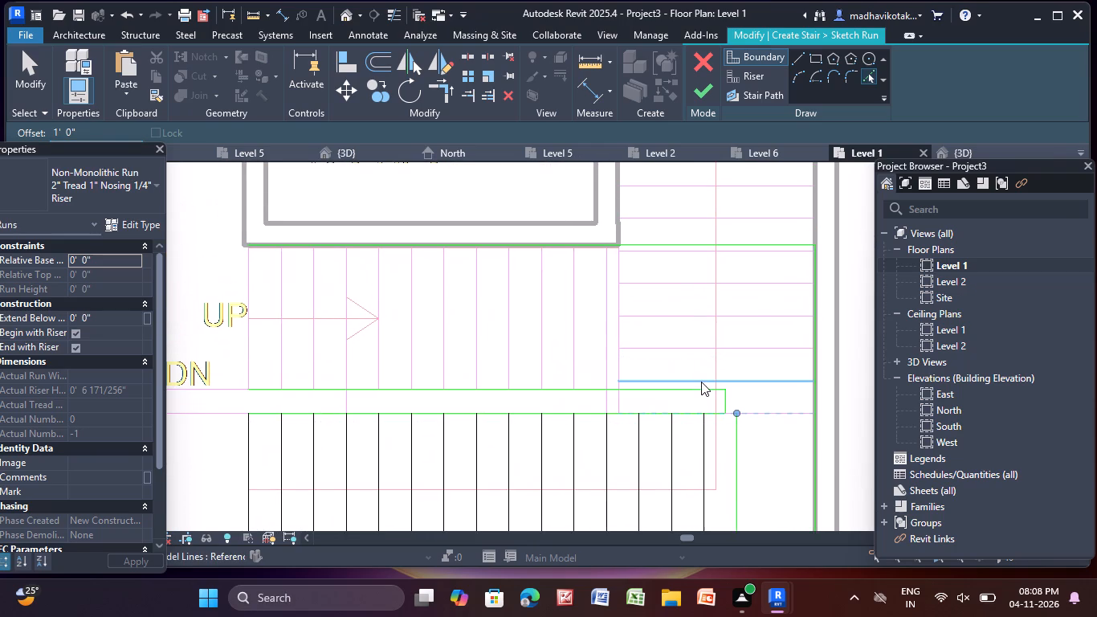
pyautogui.press('Escape')
pyautogui.press('Escape')
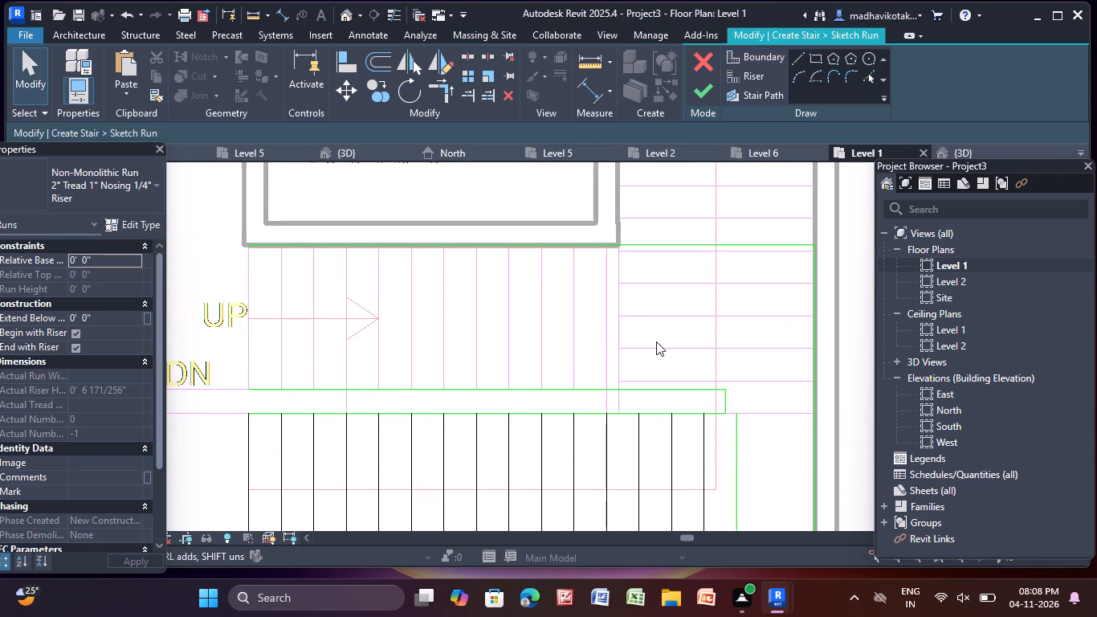
# Delete the short boundary line closing the end of the gap between the two flights.
pyautogui.scroll(6, 720, 427)
pyautogui.moveTo(729, 398); pyautogui.dragTo(426, 330, button='middle')
pyautogui.scroll(3, 454, 320)
pyautogui.click(459, 319)
pyautogui.press('Delete')
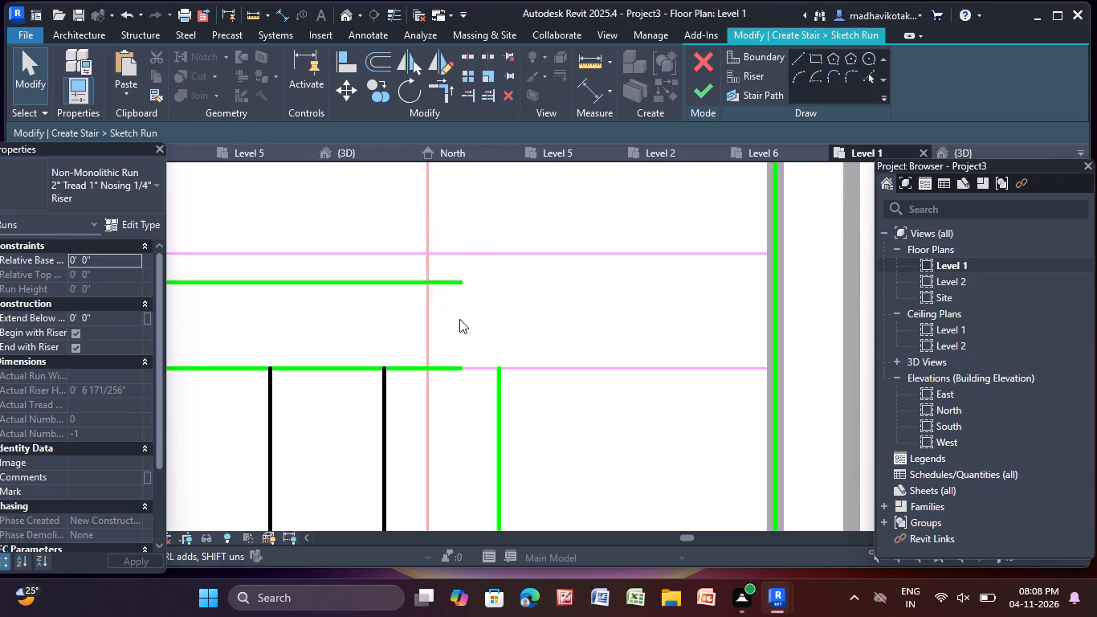
# Sketch a 0' 9" boundary line from the top of the offset boundary line, level with the upper flight's inner boundary.
pyautogui.click(744, 53)
pyautogui.click(801, 55)
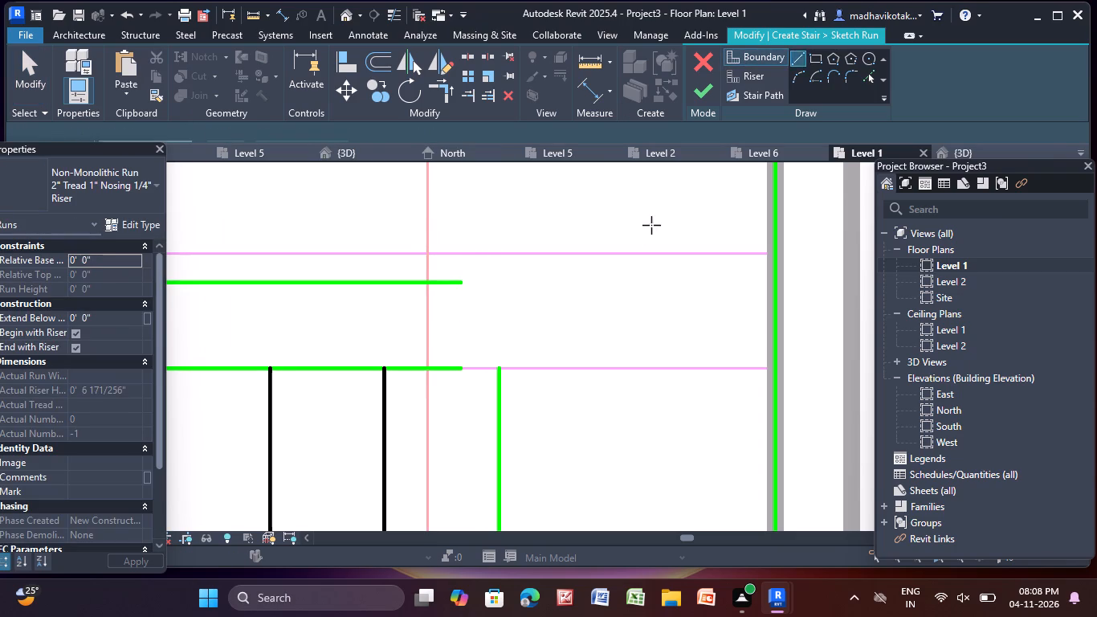
pyautogui.click(500, 366)
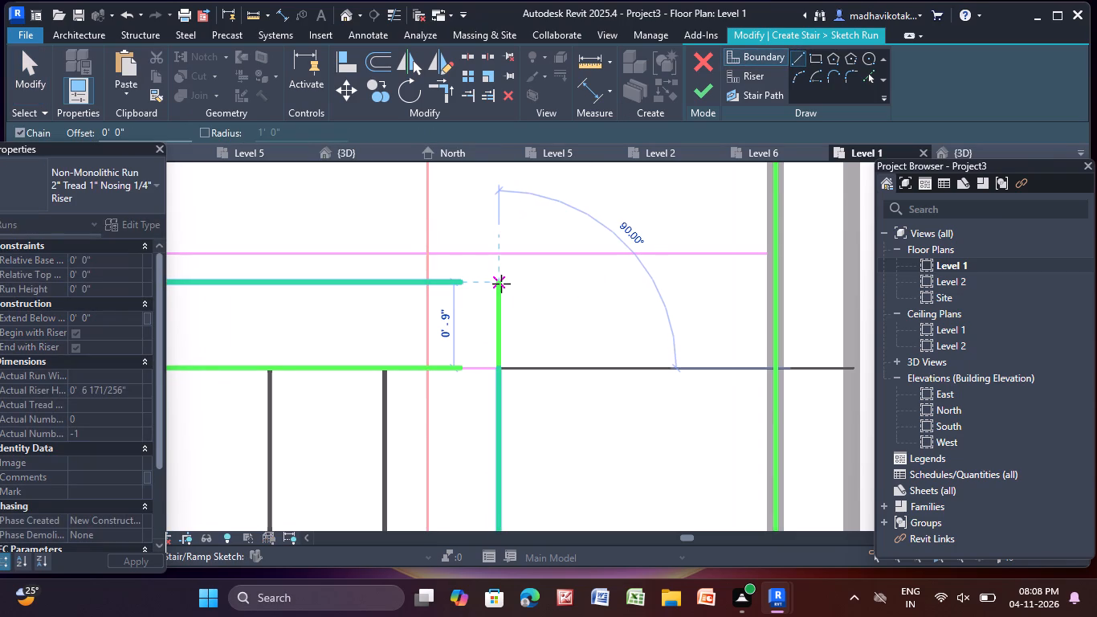
pyautogui.click(500, 283)
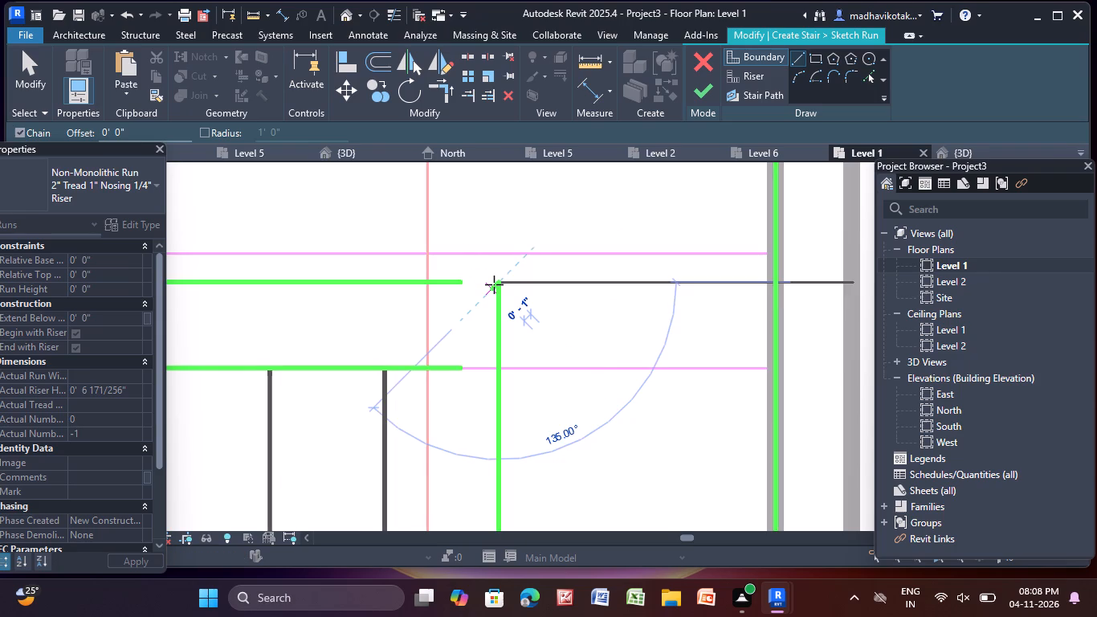
pyautogui.press('Escape')
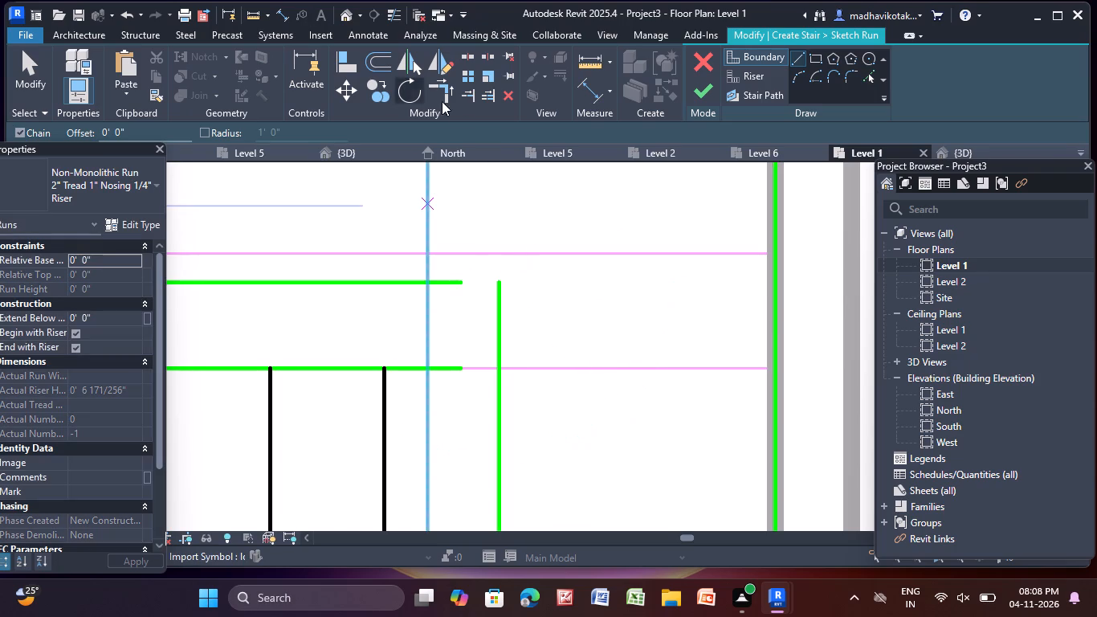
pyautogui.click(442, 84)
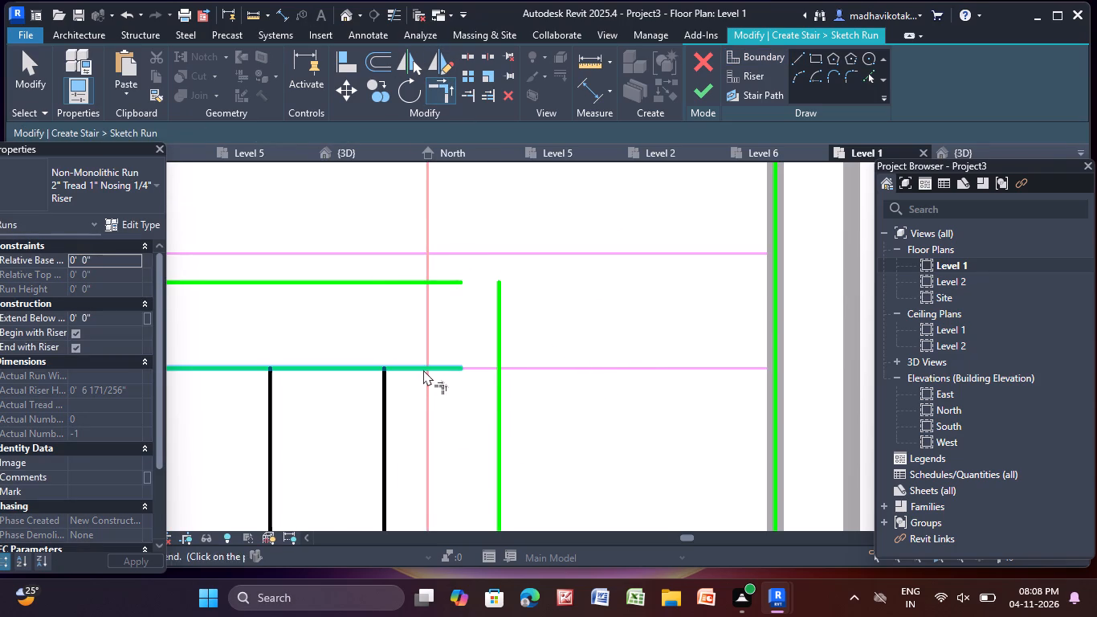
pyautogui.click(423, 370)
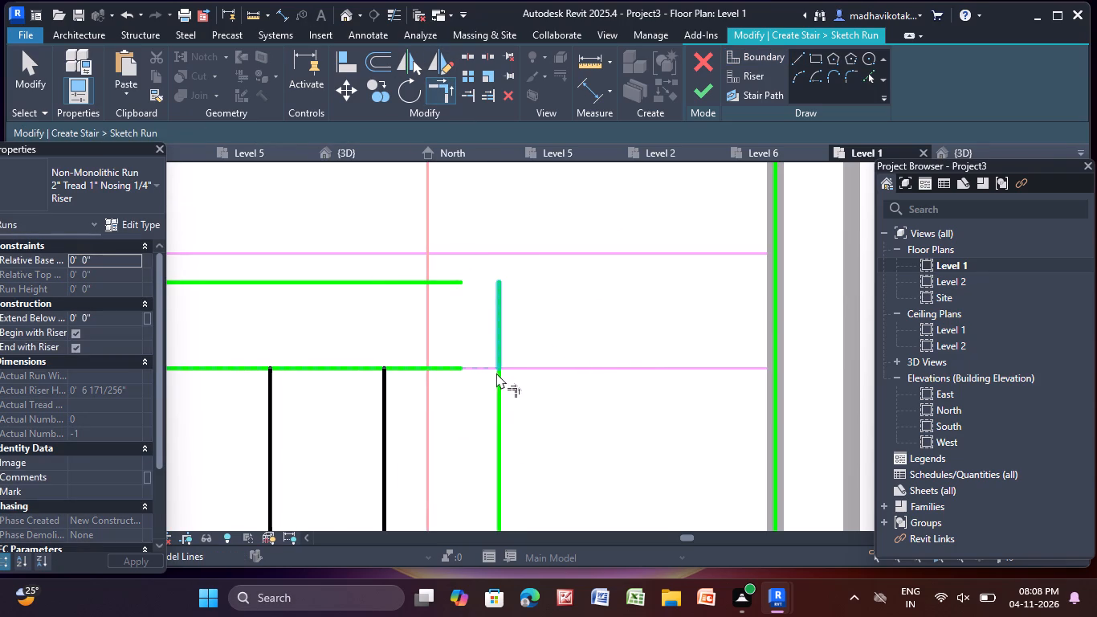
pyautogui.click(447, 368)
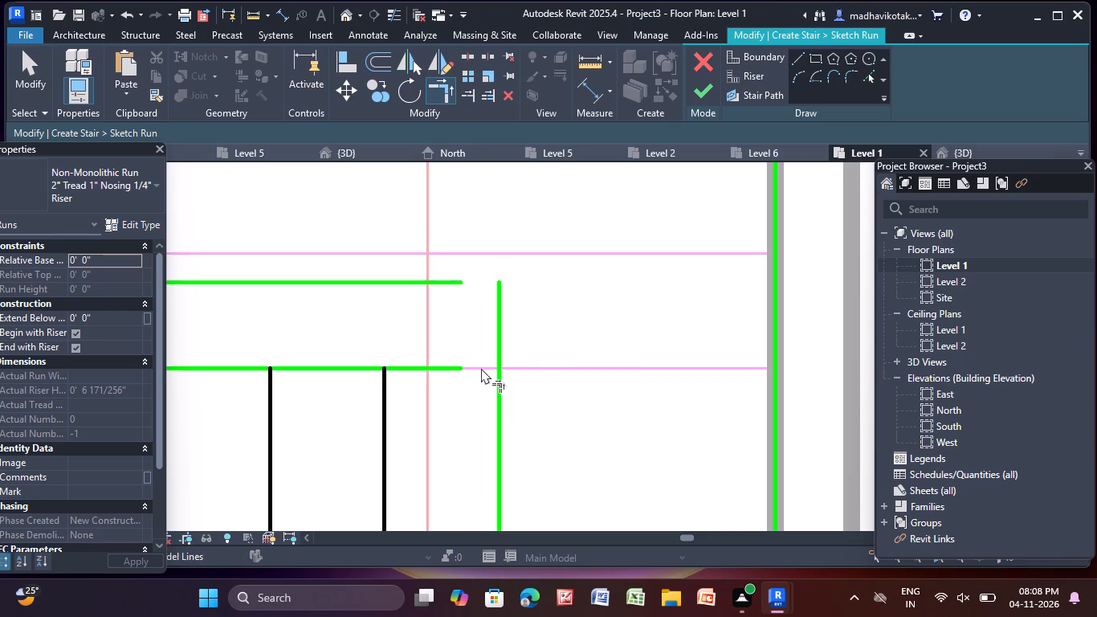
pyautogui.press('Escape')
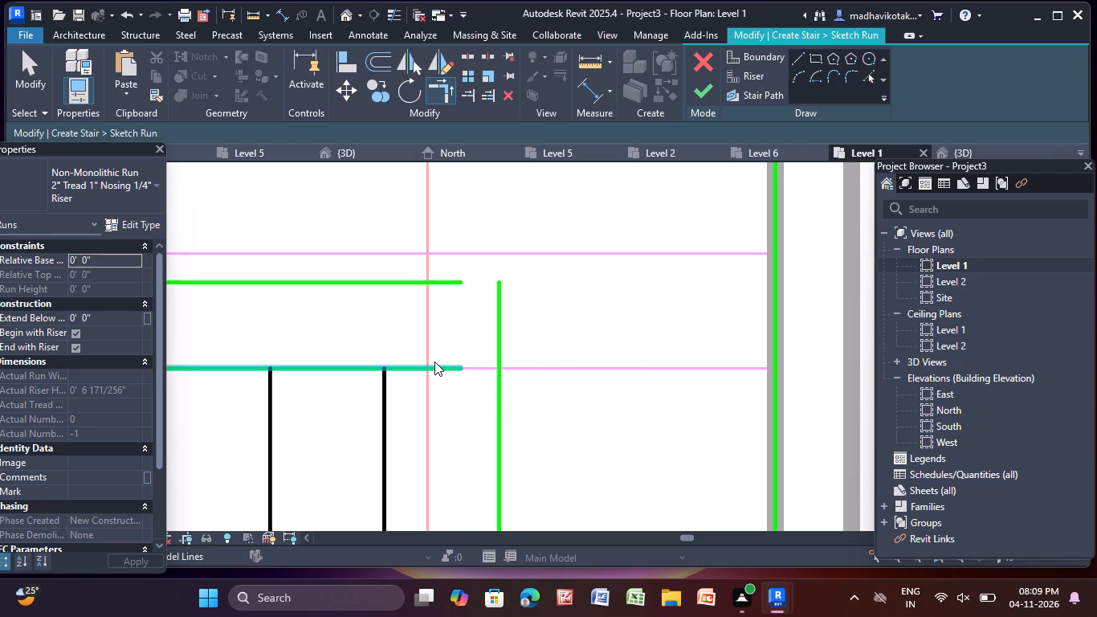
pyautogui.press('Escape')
# Extend both inner boundary lines of the flights to the new end boundary line, making each 15' 0" long.
pyautogui.click(434, 362)
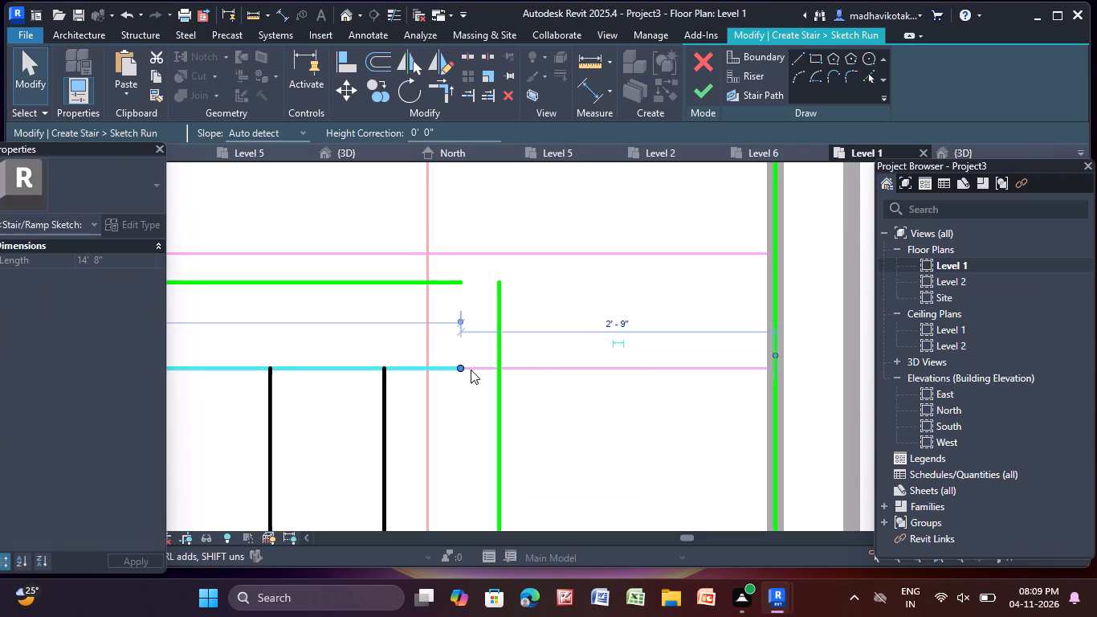
pyautogui.moveTo(460, 367); pyautogui.dragTo(495, 371)
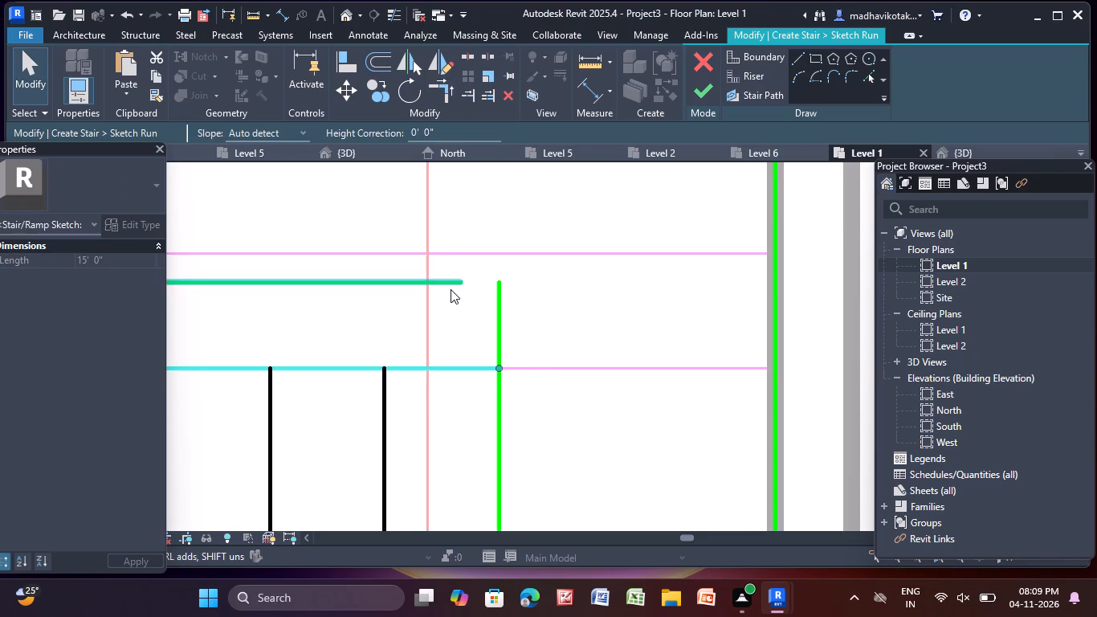
pyautogui.click(458, 278)
pyautogui.moveTo(457, 280); pyautogui.dragTo(480, 283)
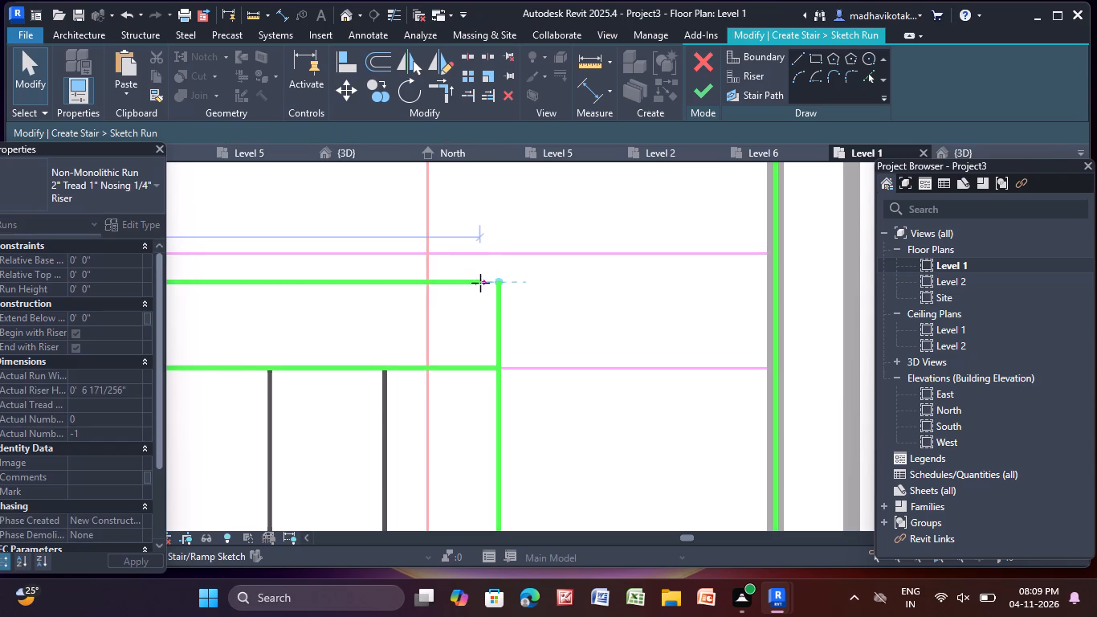
pyautogui.moveTo(480, 283); pyautogui.dragTo(496, 279)
pyautogui.scroll(-4, 486, 241)
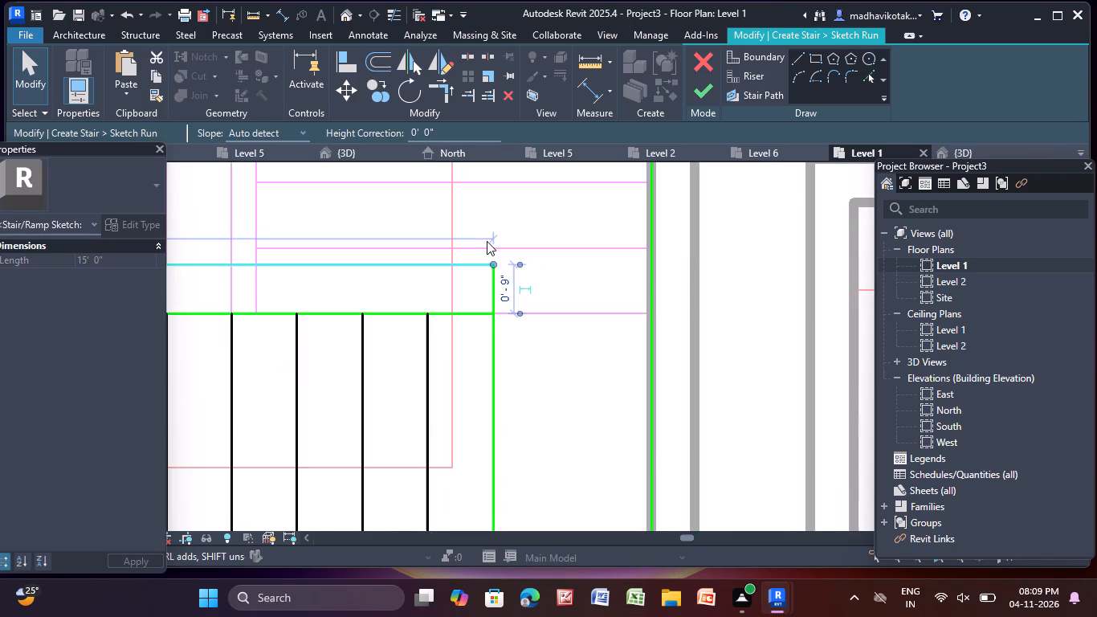
pyautogui.moveTo(487, 241); pyautogui.dragTo(543, 347, button='middle')
pyautogui.press('Escape')
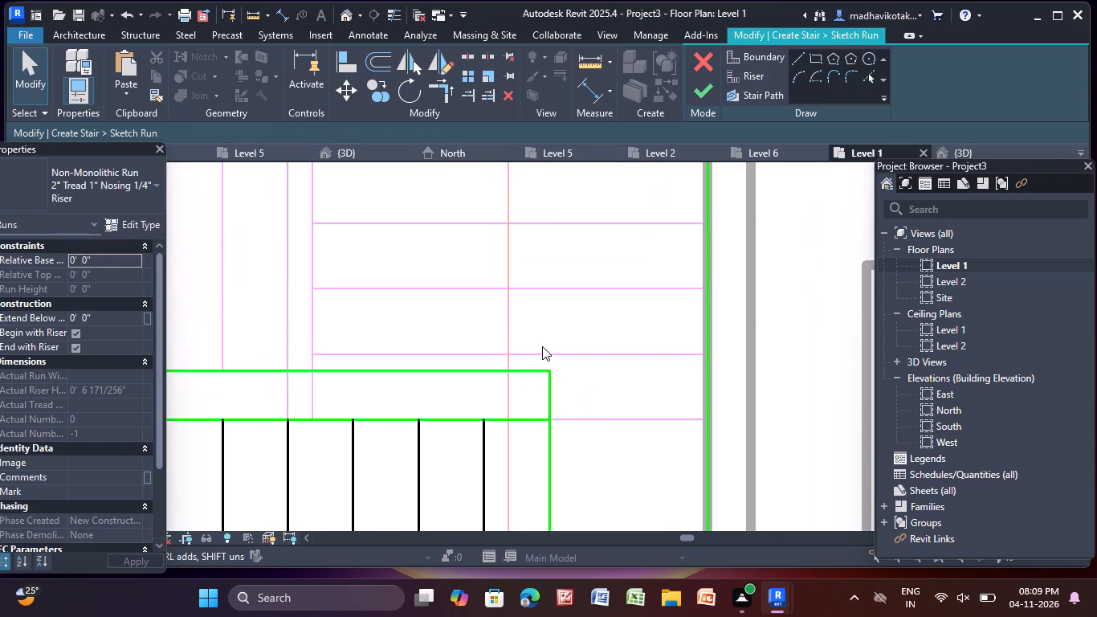
# Sketch the upper flight's first riser line, about 4' 5" long, from the inner boundary to the outer boundary beside the lift.
pyautogui.scroll(-9, 514, 337)
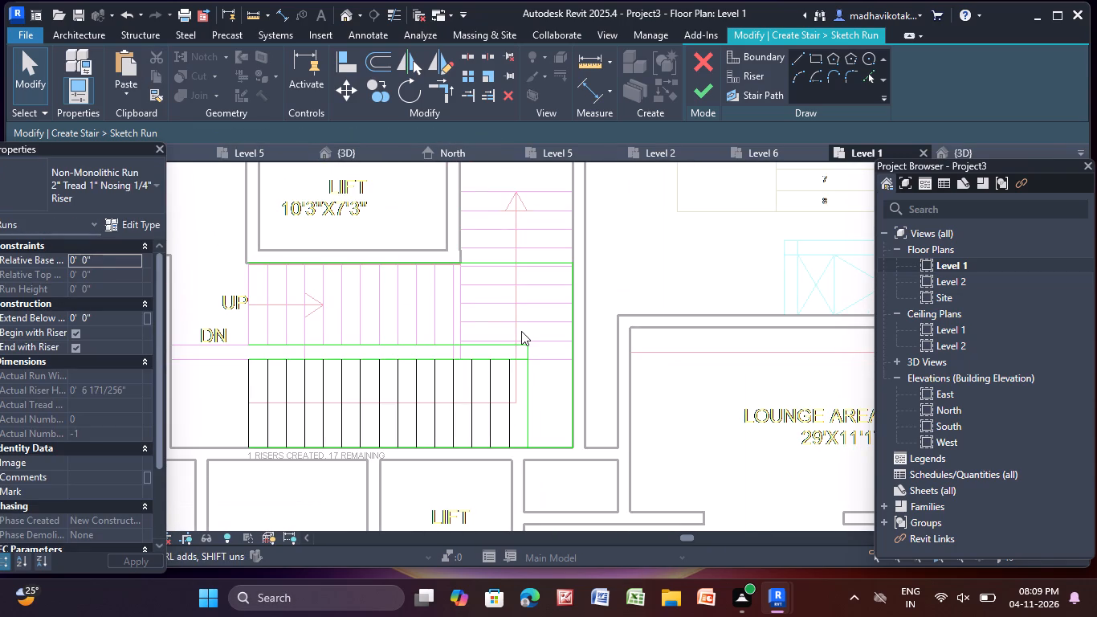
pyautogui.click(746, 77)
pyautogui.click(797, 59)
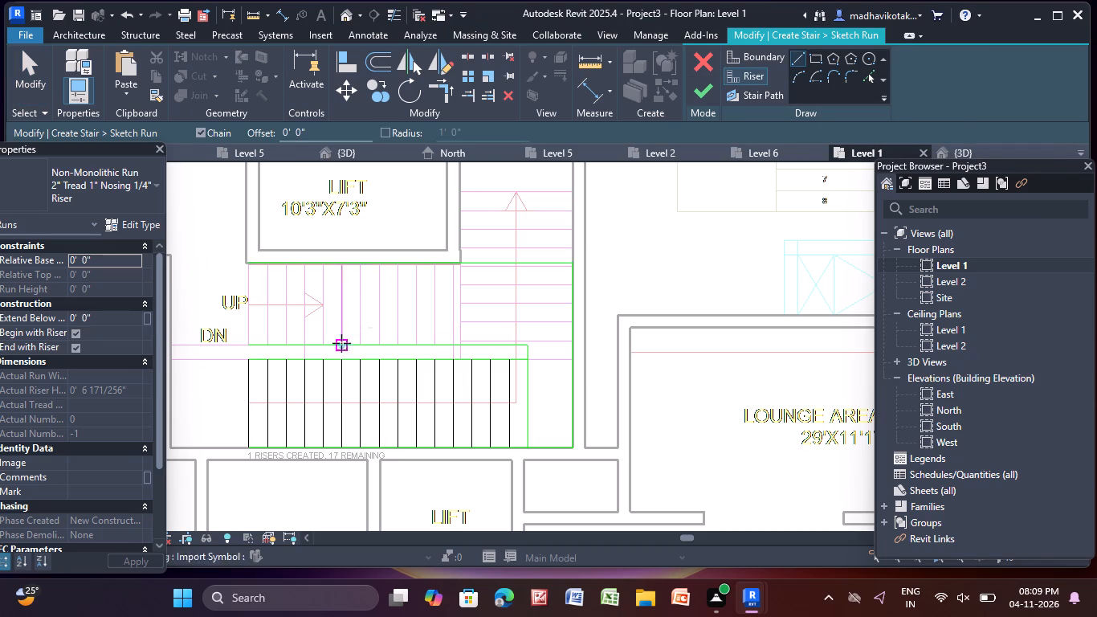
pyautogui.scroll(7, 235, 344)
pyautogui.moveTo(288, 358); pyautogui.dragTo(328, 420, button='middle')
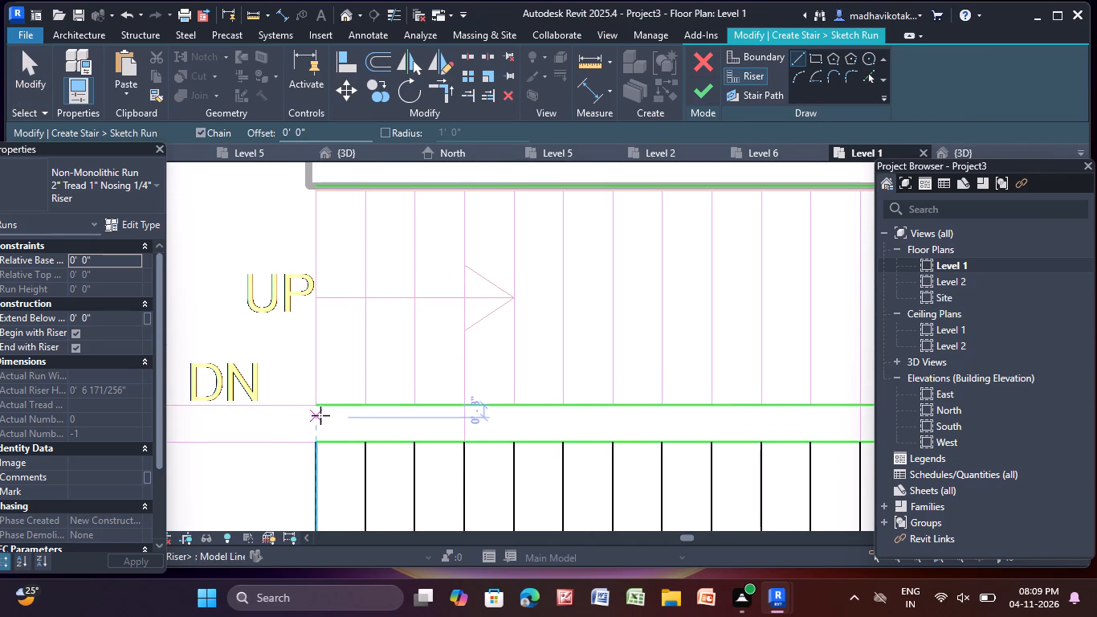
pyautogui.click(317, 407)
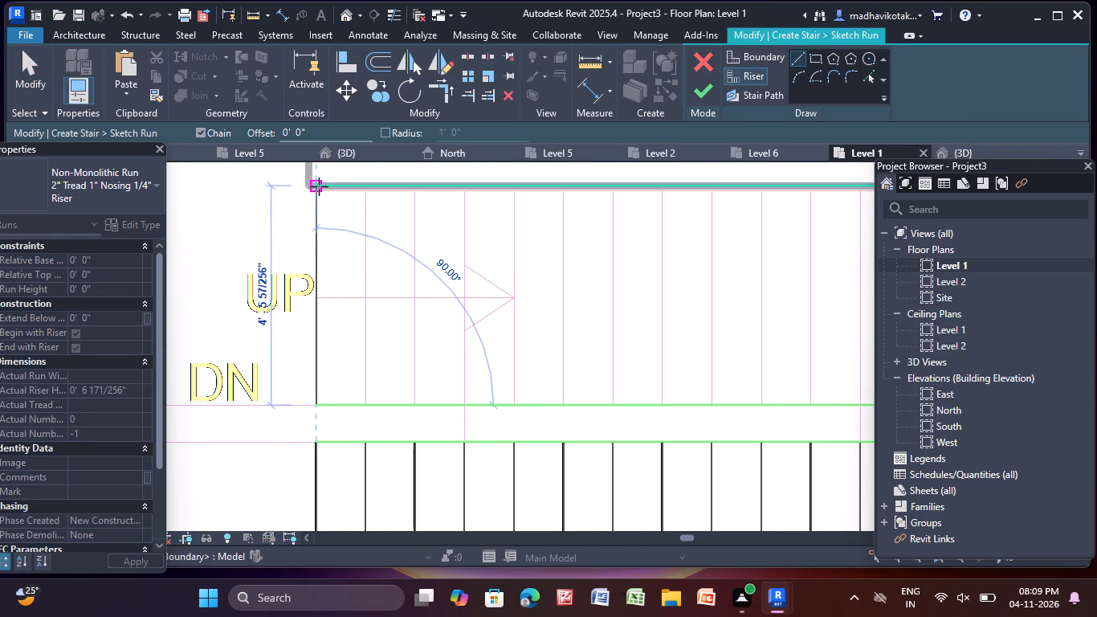
pyautogui.click(318, 183)
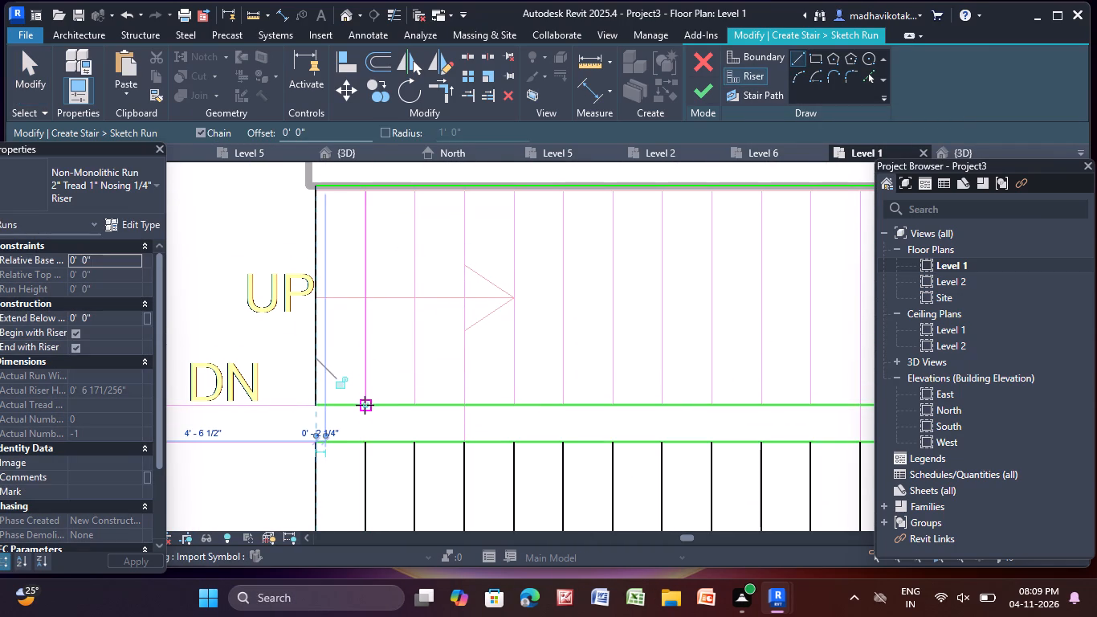
# Sketch the upper flight's second and third riser lines over the plan's treads, 1' 0" apart and about 4' 5" long, between both boundaries.
pyautogui.scroll(5, 365, 405)
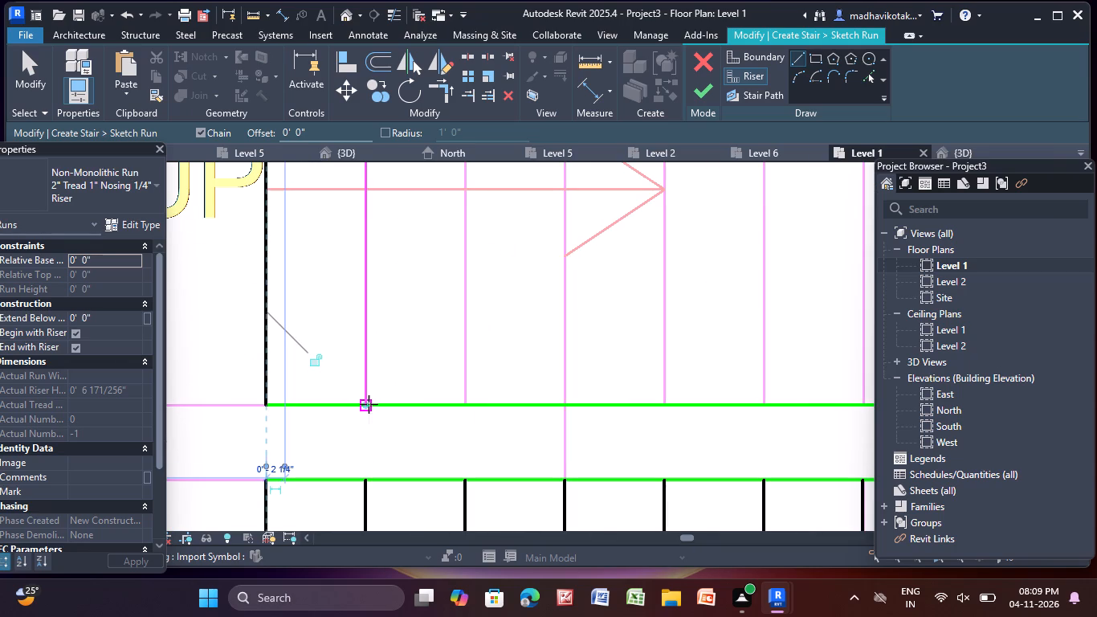
pyautogui.click(367, 405)
pyautogui.moveTo(361, 250); pyautogui.dragTo(366, 529, button='middle')
pyautogui.scroll(-1, 367, 519)
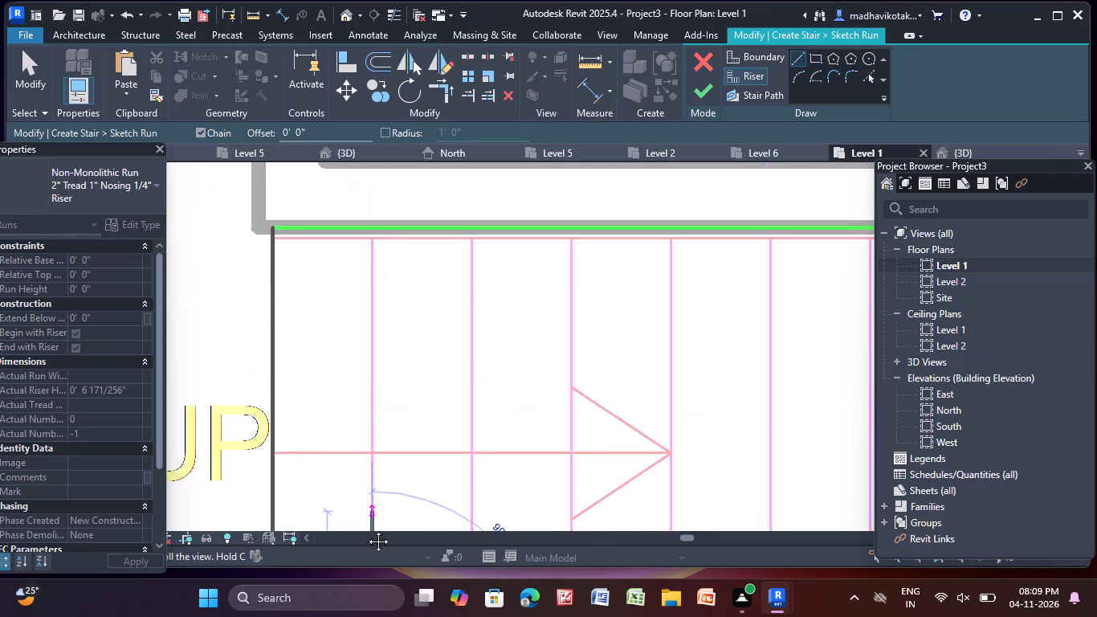
pyautogui.moveTo(366, 529); pyautogui.dragTo(366, 528, button='middle')
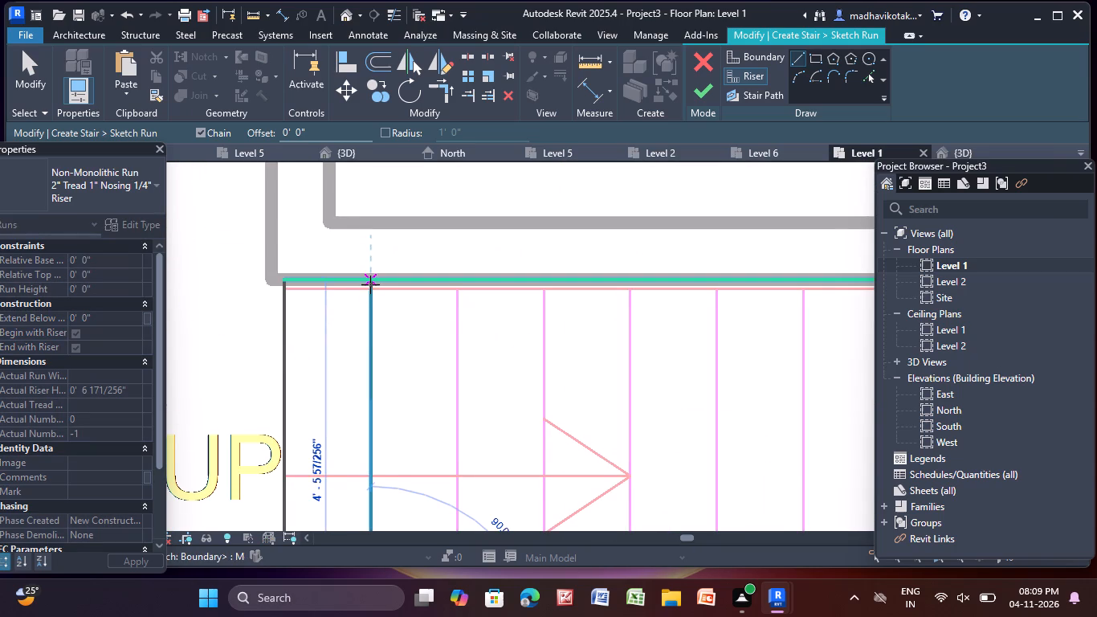
pyautogui.click(370, 284)
pyautogui.scroll(-3, 403, 362)
pyautogui.moveTo(403, 386); pyautogui.dragTo(266, 219, button='middle')
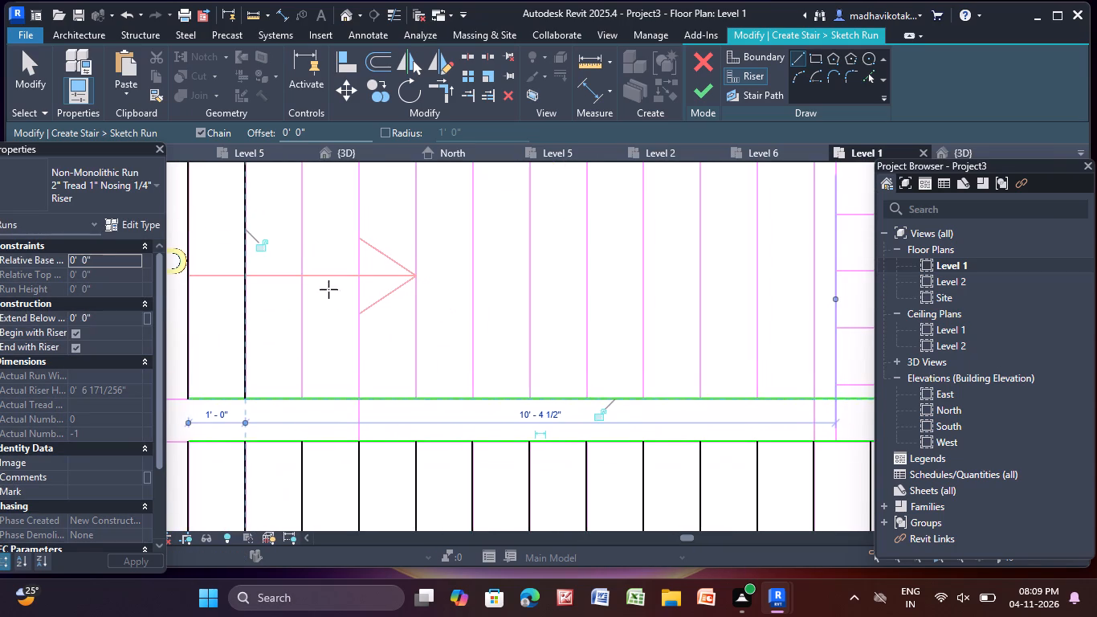
pyautogui.click(303, 395)
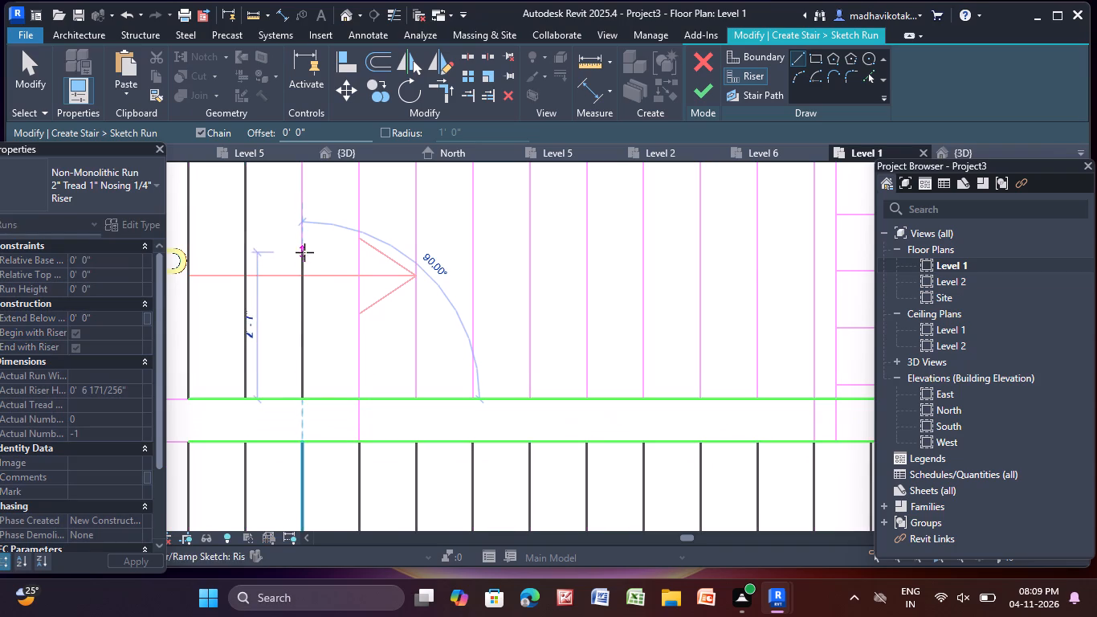
pyautogui.moveTo(304, 254); pyautogui.dragTo(342, 456, button='middle')
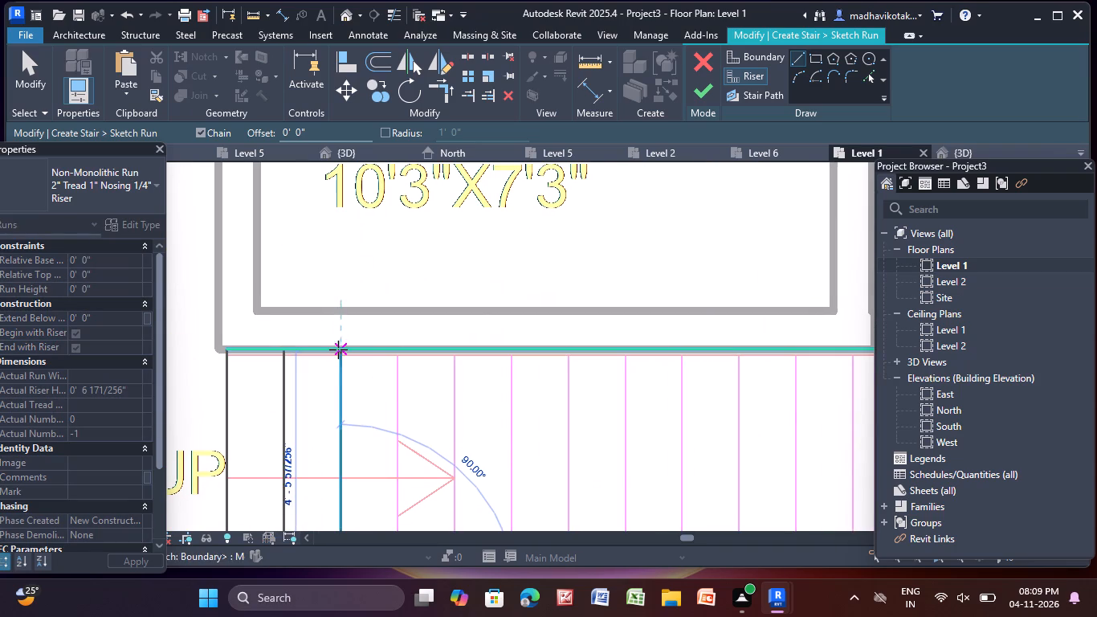
pyautogui.click(338, 349)
# Sketch the upper flight's fourth, fifth and sixth riser lines at 1' 0" spacing, from the inner boundary to the outer boundary beside the lift.
pyautogui.scroll(-3, 377, 405)
pyautogui.moveTo(377, 411); pyautogui.dragTo(317, 266, button='middle')
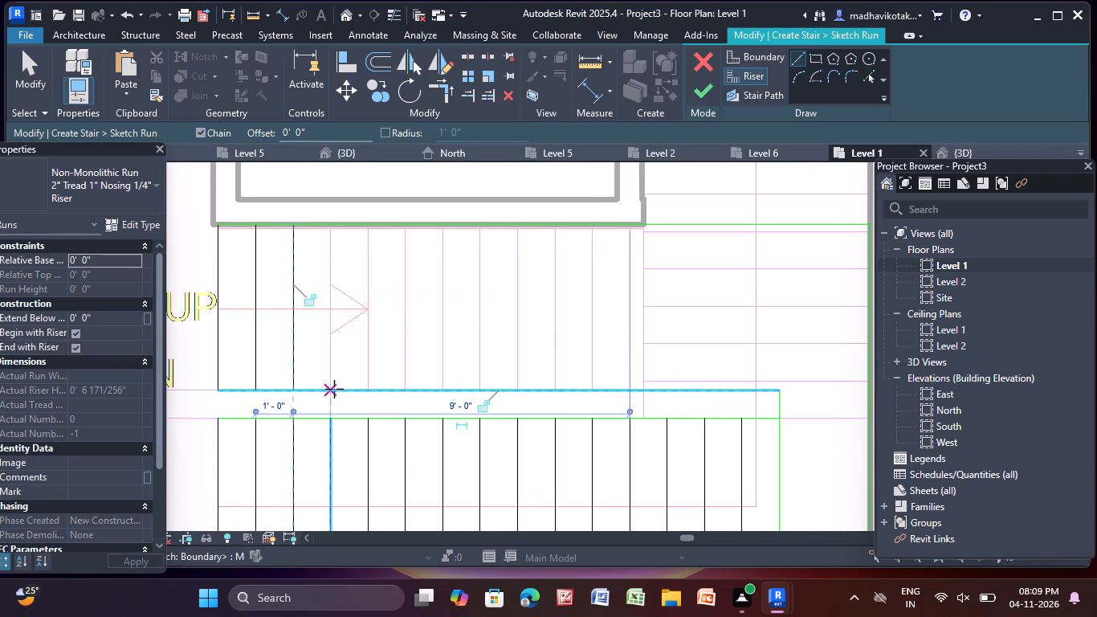
pyautogui.click(331, 390)
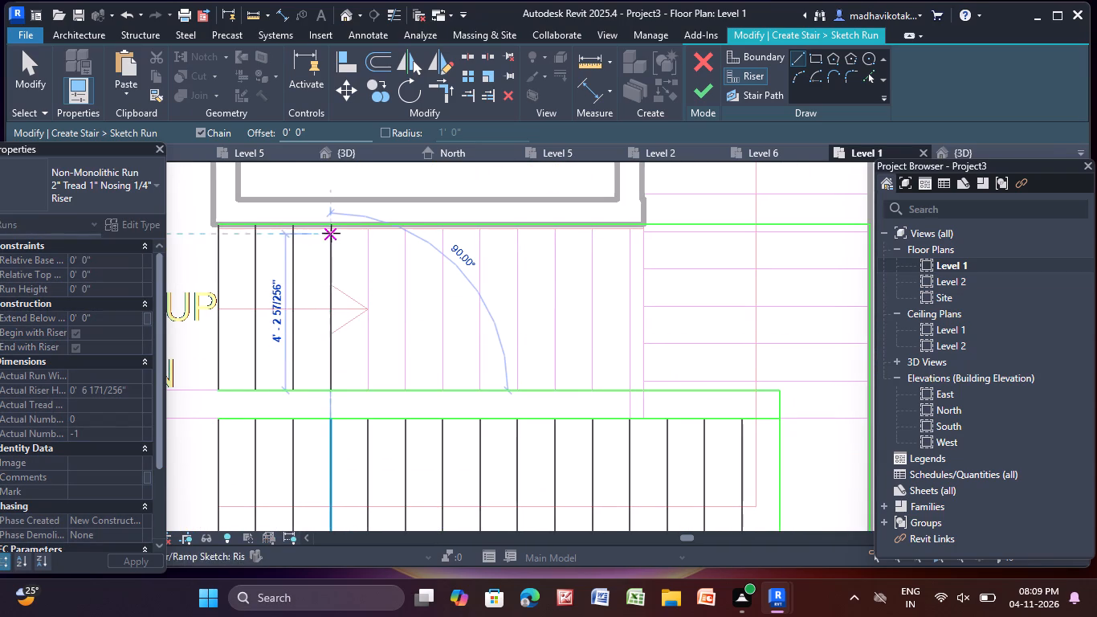
pyautogui.click(328, 228)
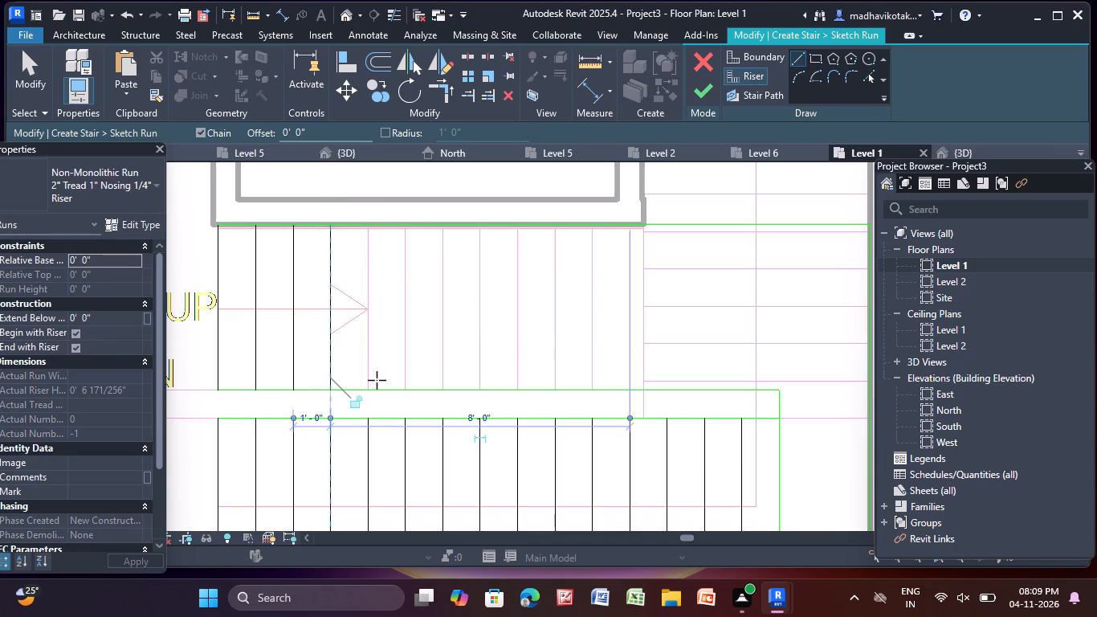
pyautogui.moveTo(369, 390); pyautogui.dragTo(369, 382)
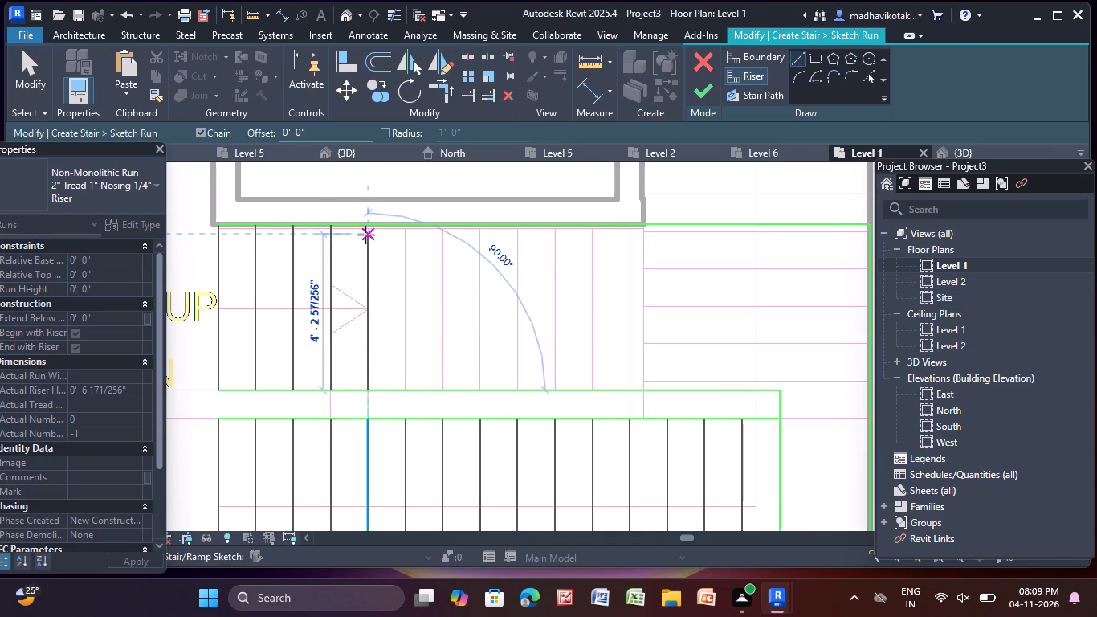
pyautogui.click(367, 227)
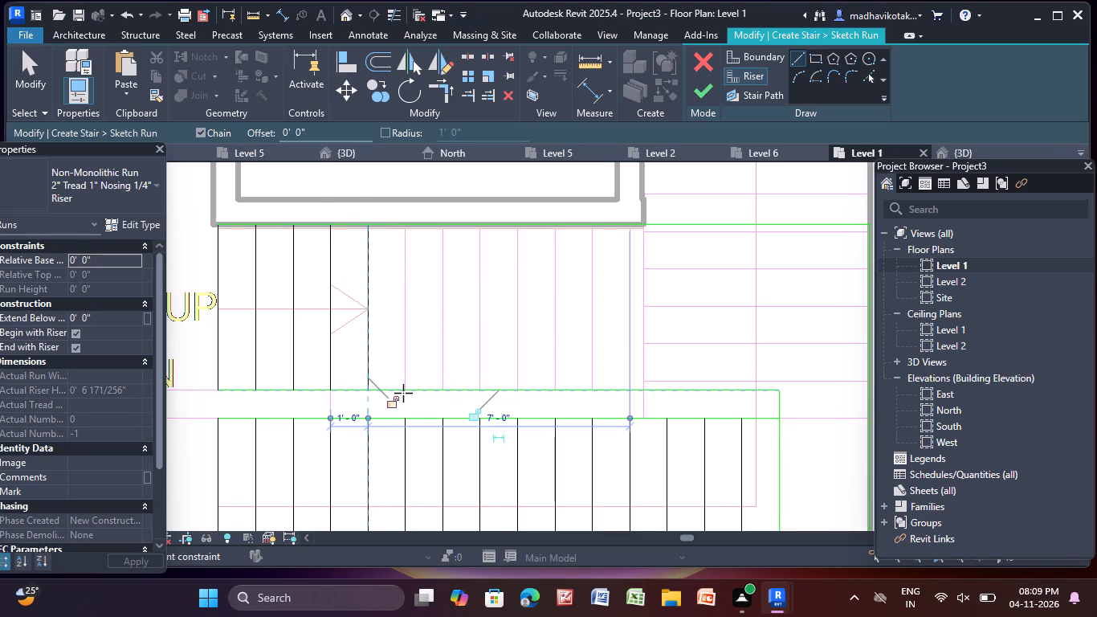
pyautogui.scroll(6, 406, 390)
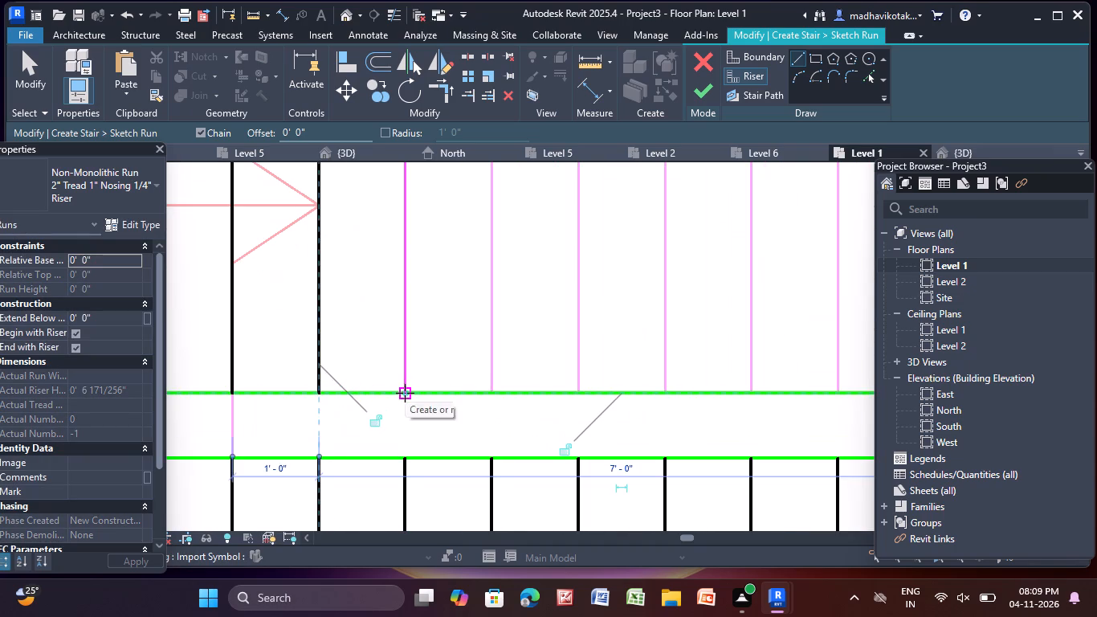
pyautogui.click(405, 393)
pyautogui.scroll(-2, 397, 235)
pyautogui.moveTo(396, 235); pyautogui.dragTo(413, 464, button='middle')
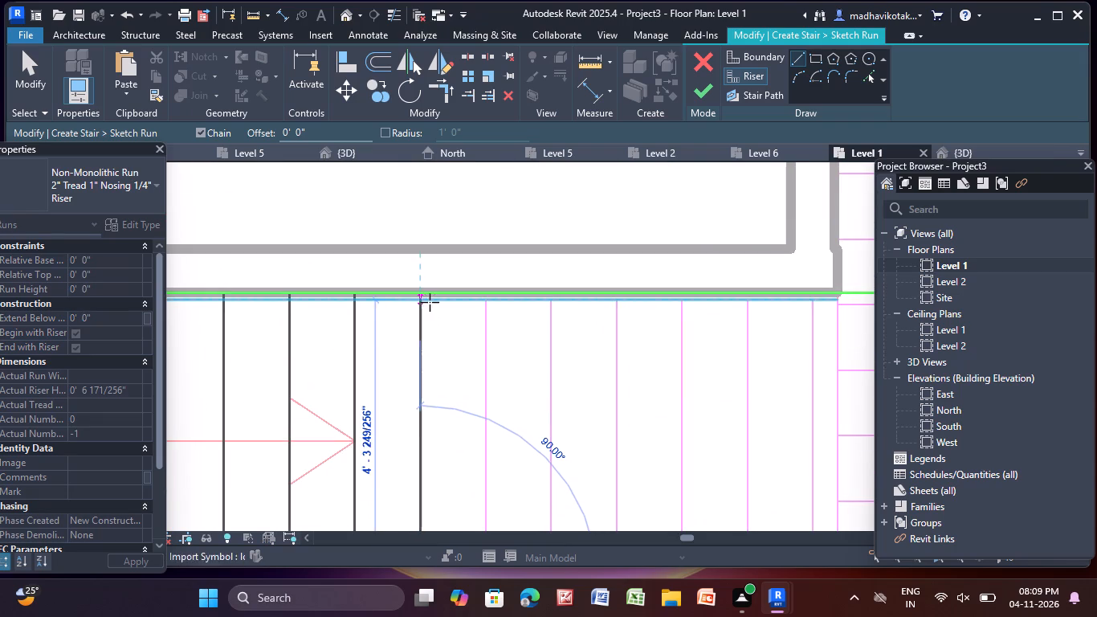
pyautogui.click(418, 290)
# Sketch the upper flight's seventh riser line, about 4' 5" long, 1' 0" beyond the sixth, between the inner and outer boundaries.
pyautogui.scroll(-3, 457, 391)
pyautogui.moveTo(457, 408); pyautogui.dragTo(456, 399, button='middle')
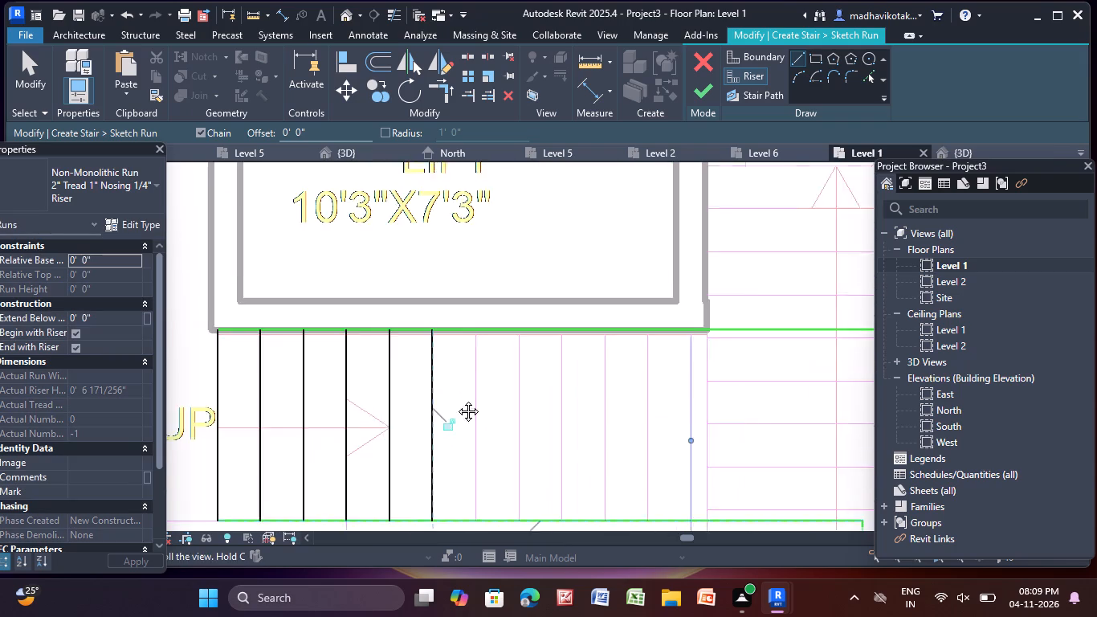
pyautogui.moveTo(456, 399); pyautogui.dragTo(402, 265, button='middle')
pyautogui.scroll(3, 422, 382)
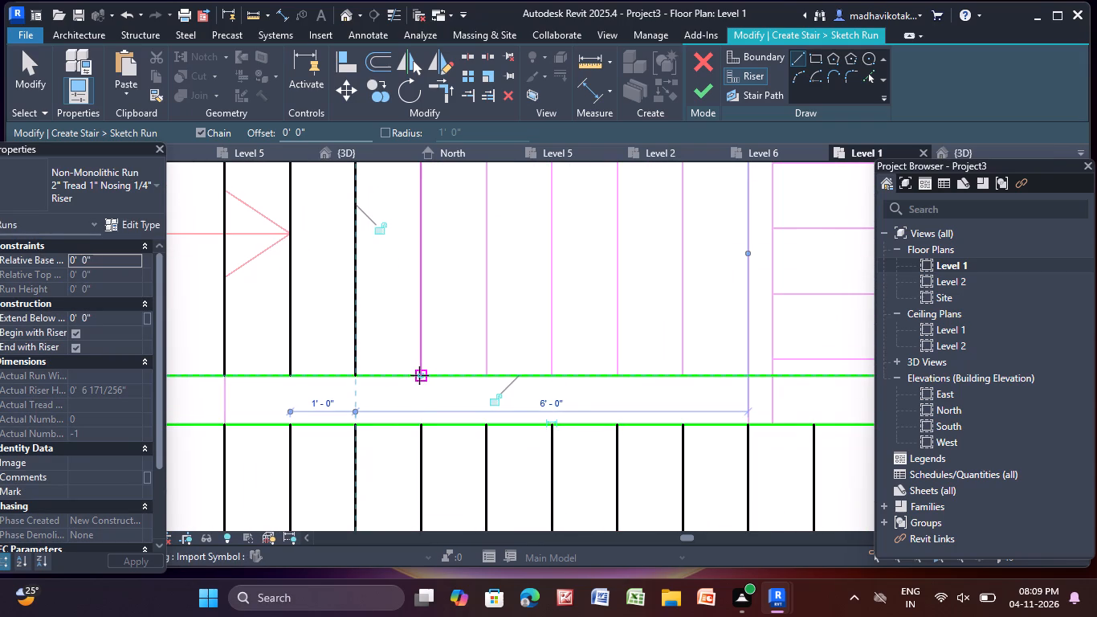
pyautogui.click(419, 375)
pyautogui.scroll(-4, 404, 260)
pyautogui.moveTo(402, 264); pyautogui.dragTo(430, 450, button='middle')
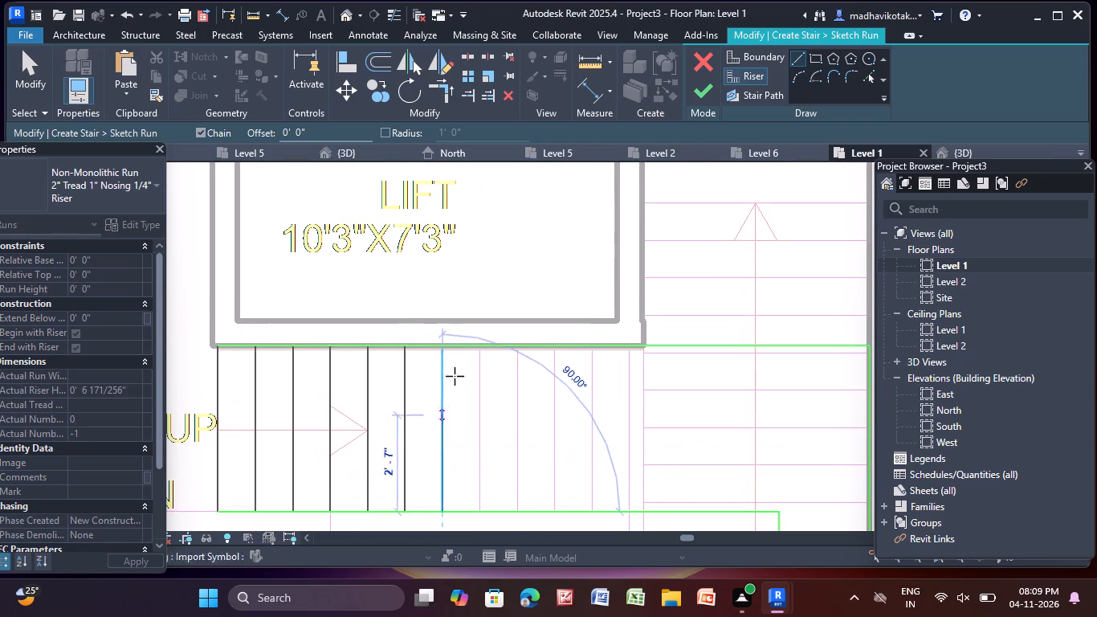
pyautogui.scroll(4, 441, 345)
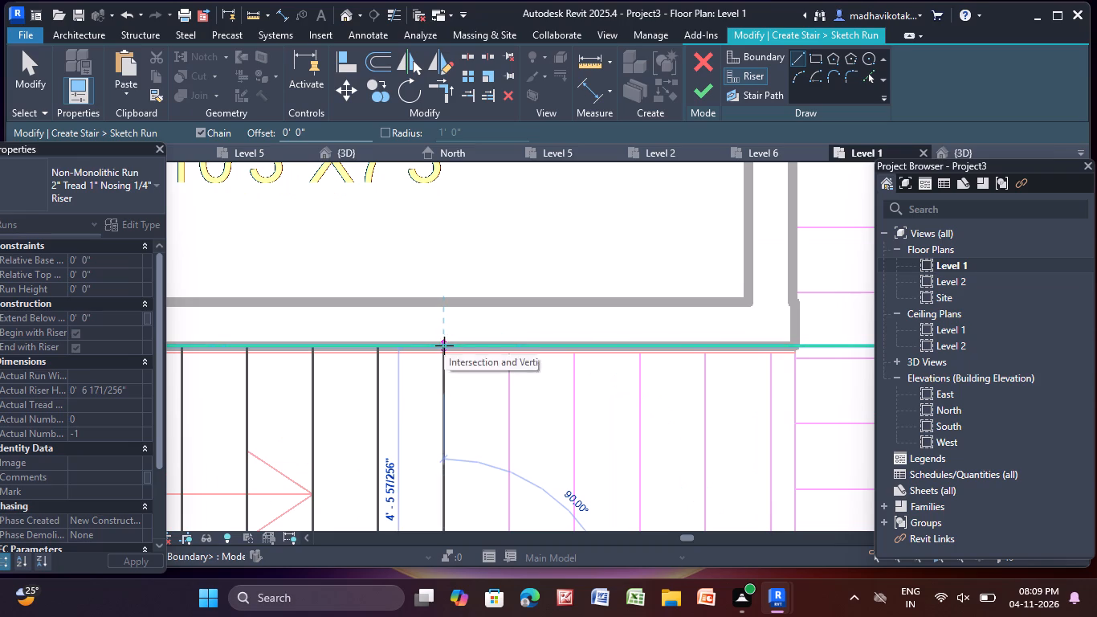
pyautogui.click(444, 345)
# Sketch the upper flight's eighth riser line, about 4' 5" long, 1' 0" beyond the seventh, between the inner and outer boundaries.
pyautogui.scroll(-4, 455, 382)
pyautogui.moveTo(455, 387); pyautogui.dragTo(387, 272, button='middle')
pyautogui.scroll(1, 406, 435)
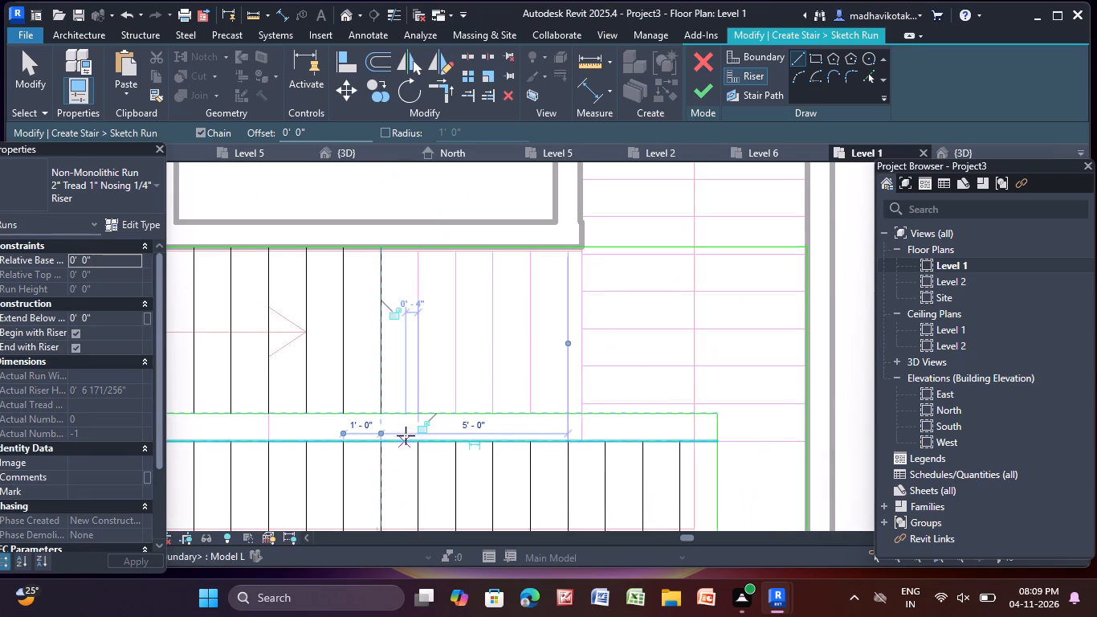
pyautogui.scroll(5, 406, 435)
pyautogui.click(418, 397)
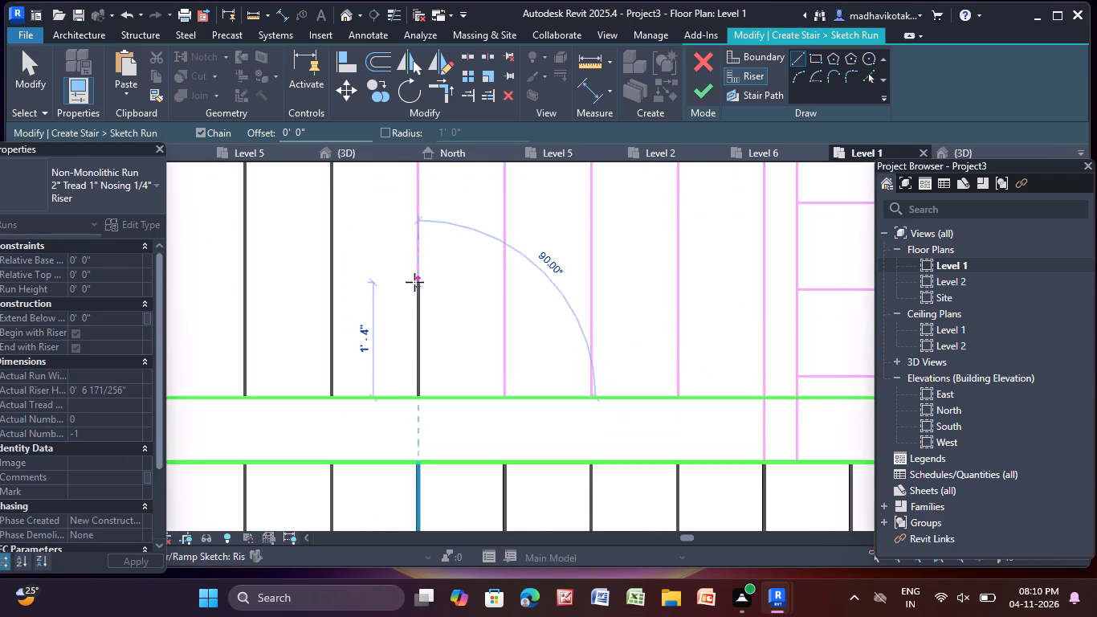
pyautogui.scroll(-3, 414, 282)
pyautogui.moveTo(414, 282); pyautogui.dragTo(401, 486, button='middle')
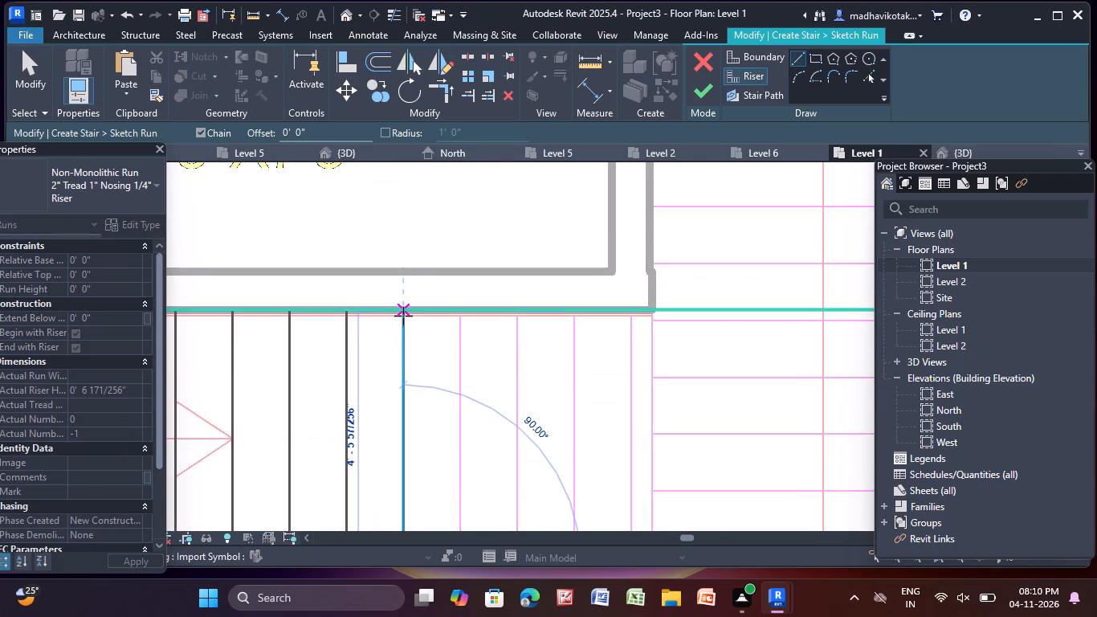
pyautogui.click(405, 313)
# Sketch the upper flight's ninth and tenth riser lines at 1' 0" spacing, from the inner boundary to the outer boundary.
pyautogui.scroll(-3, 425, 358)
pyautogui.moveTo(422, 369); pyautogui.dragTo(369, 324, button='middle')
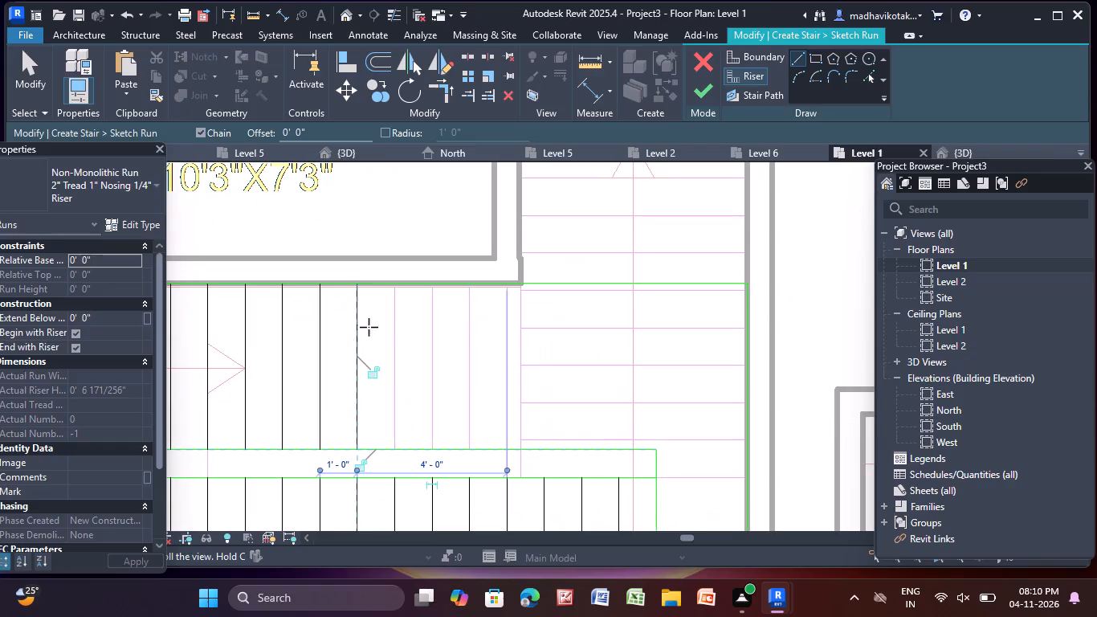
pyautogui.scroll(3, 383, 432)
pyautogui.click(402, 460)
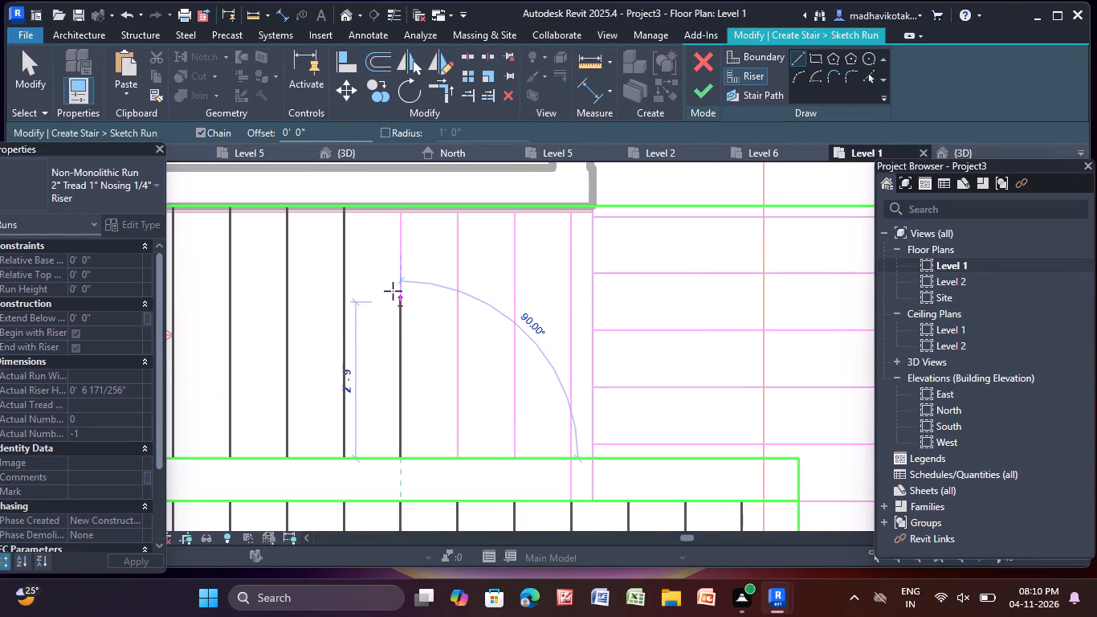
pyautogui.click(398, 210)
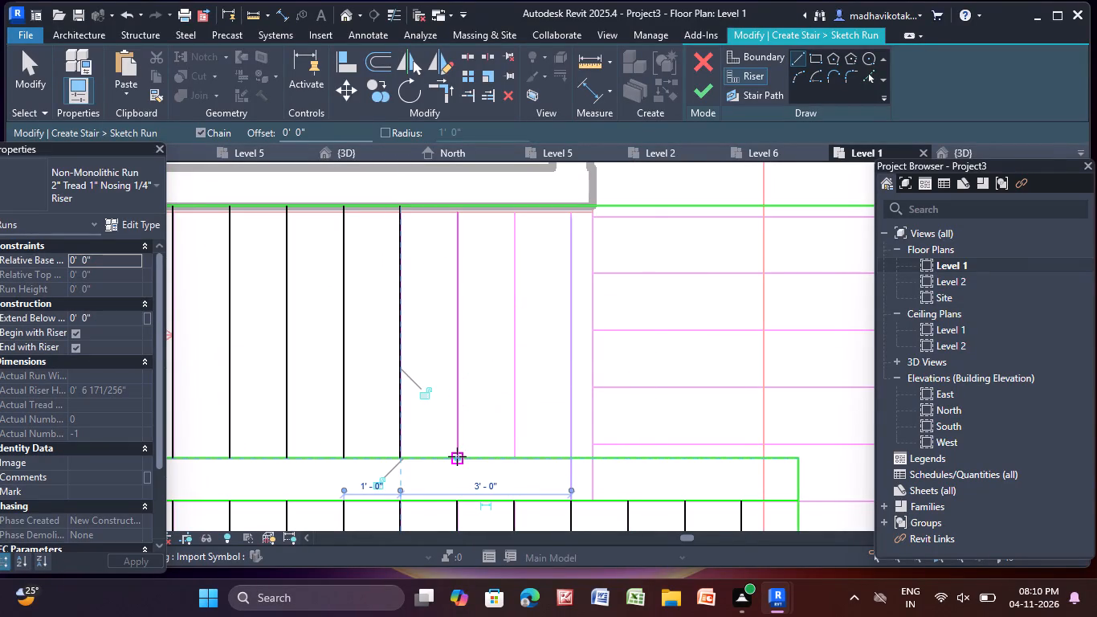
pyautogui.click(457, 458)
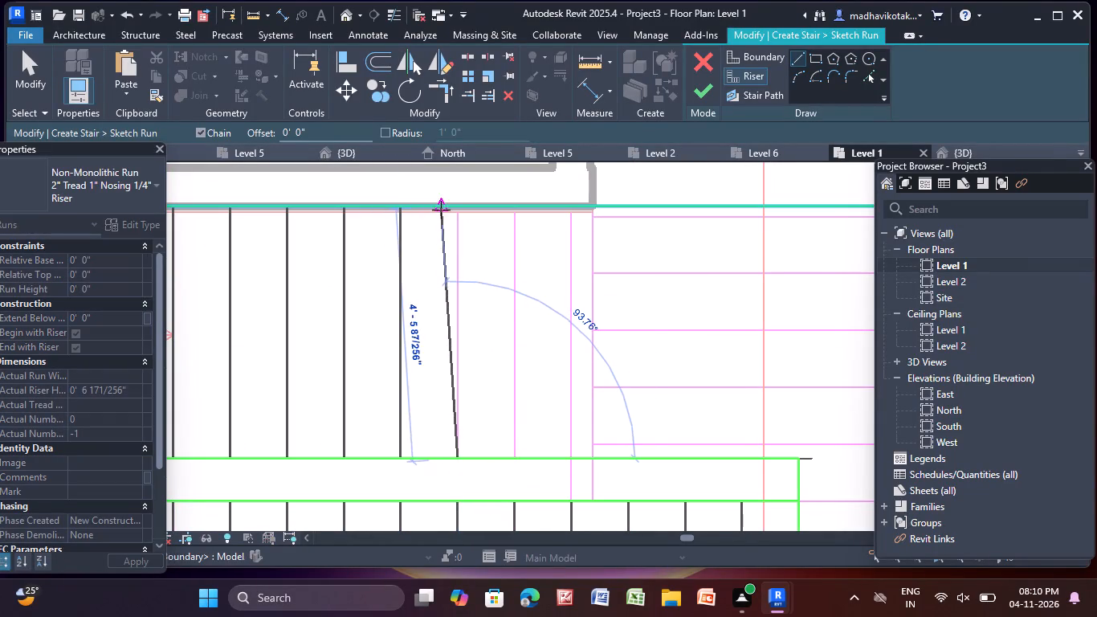
pyautogui.click(459, 210)
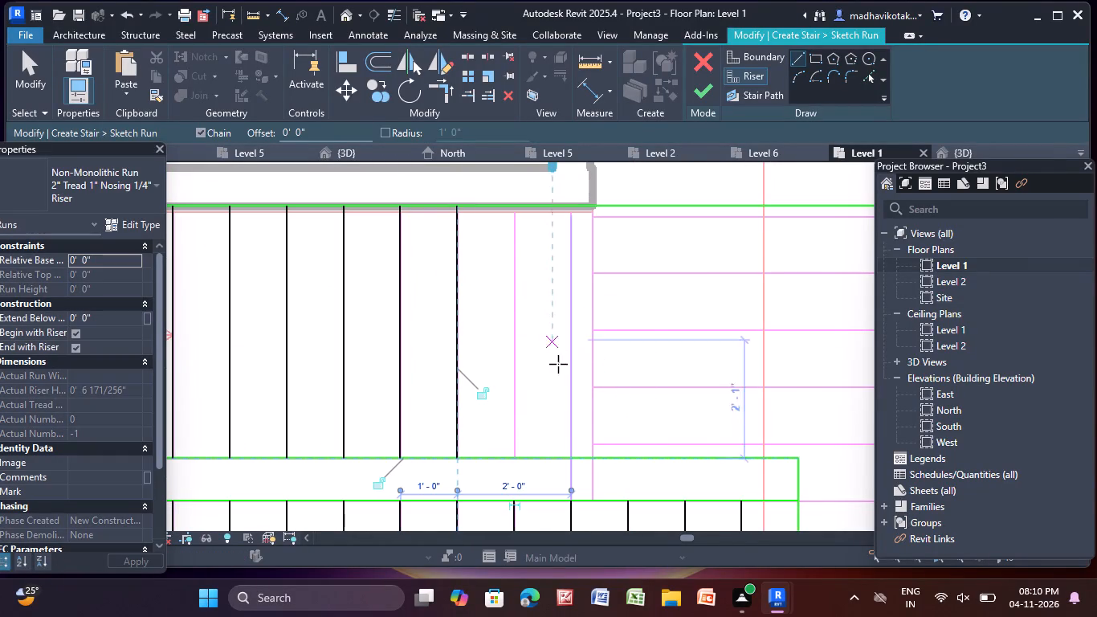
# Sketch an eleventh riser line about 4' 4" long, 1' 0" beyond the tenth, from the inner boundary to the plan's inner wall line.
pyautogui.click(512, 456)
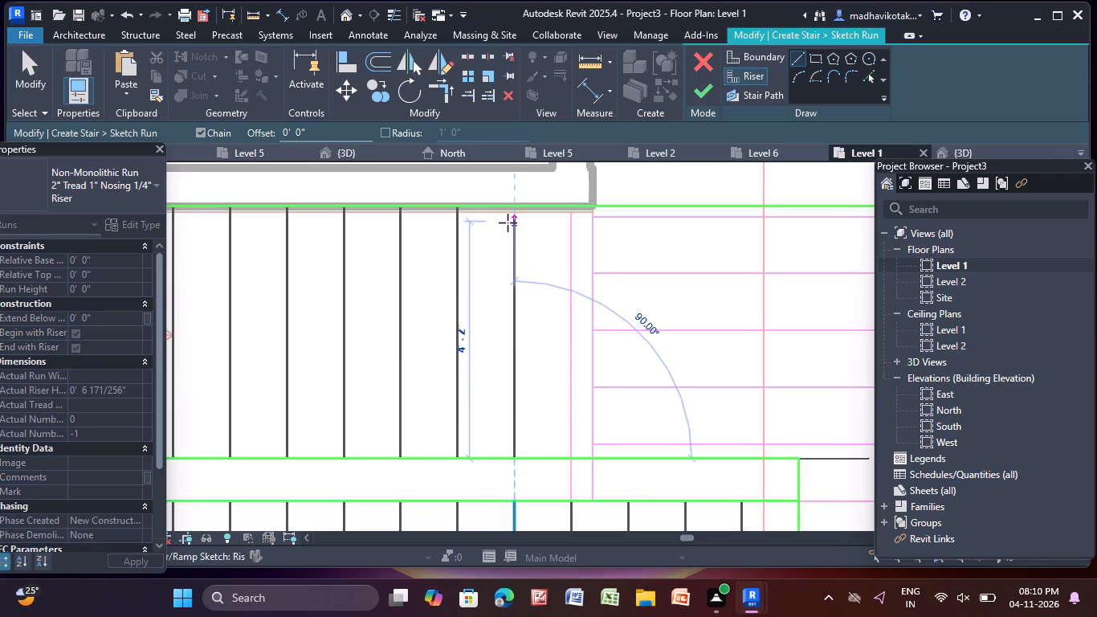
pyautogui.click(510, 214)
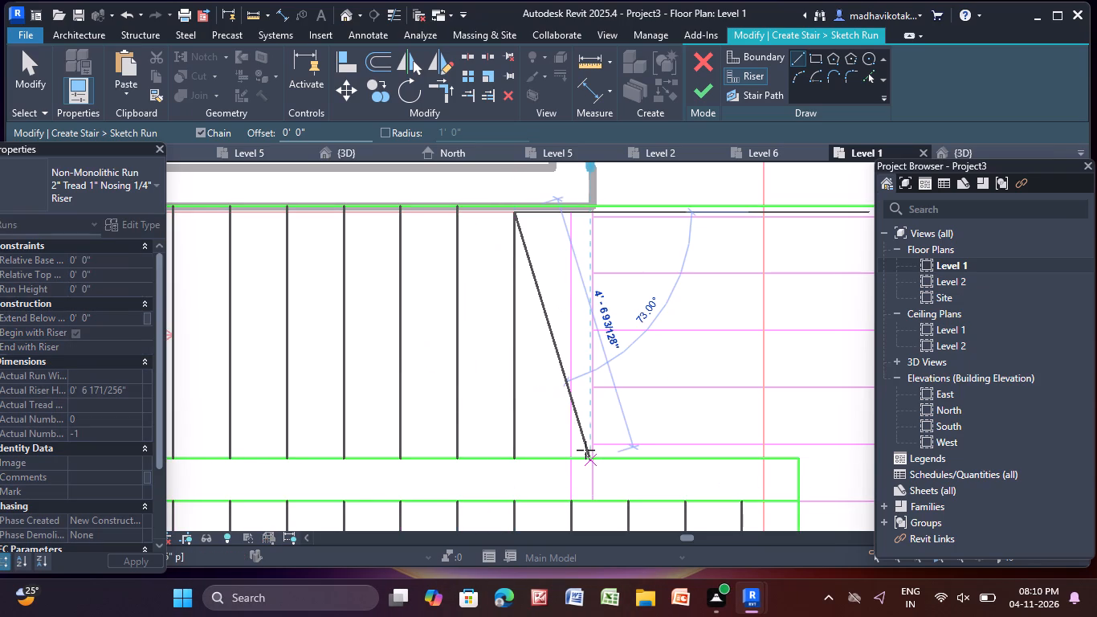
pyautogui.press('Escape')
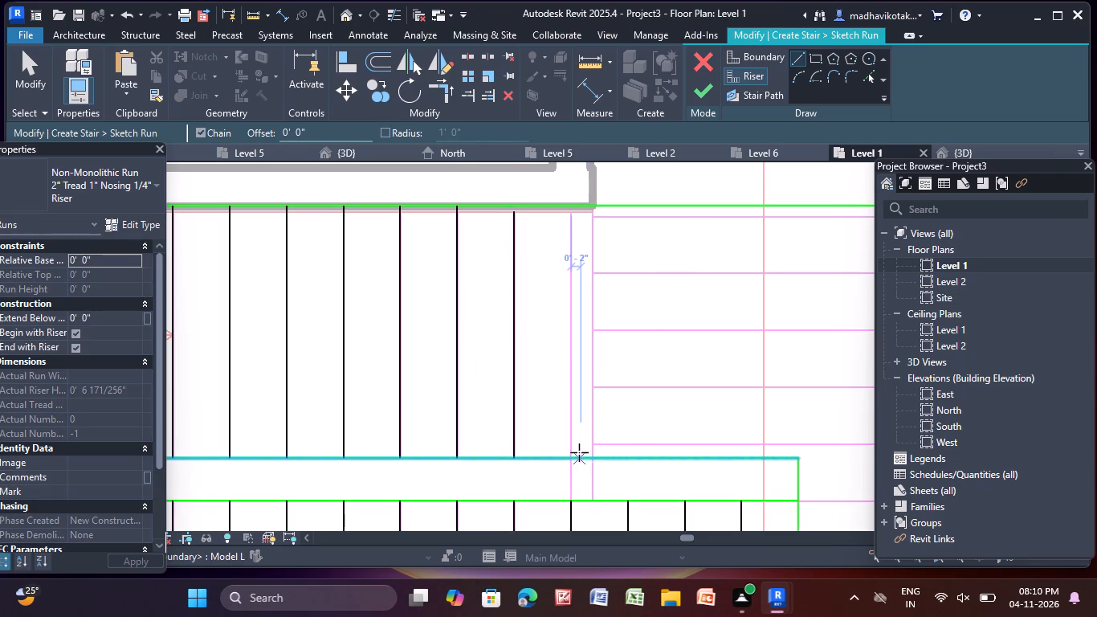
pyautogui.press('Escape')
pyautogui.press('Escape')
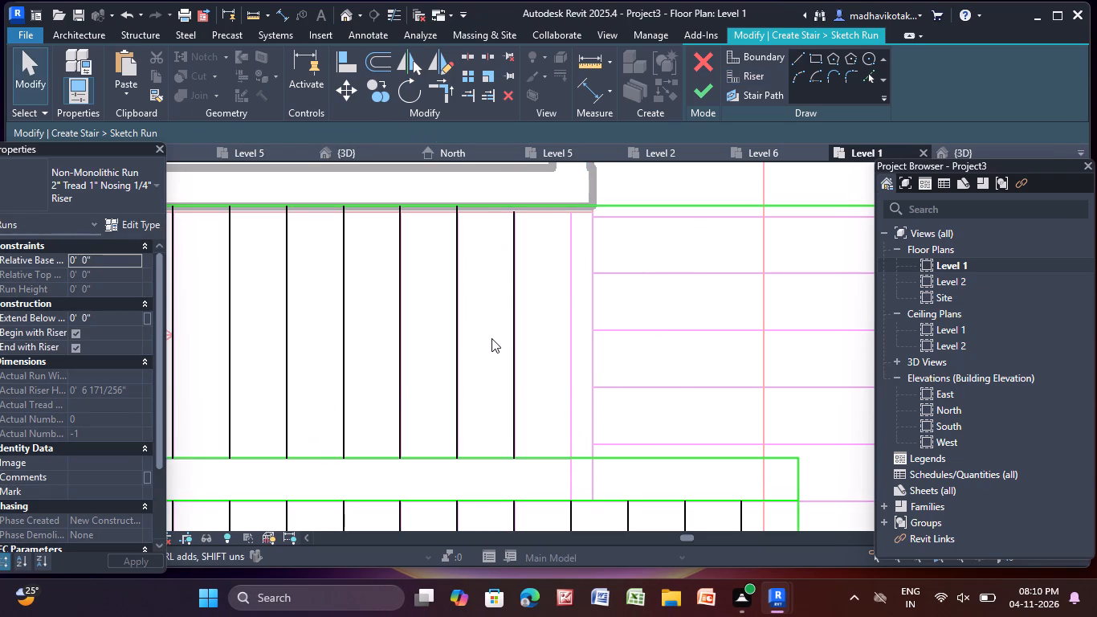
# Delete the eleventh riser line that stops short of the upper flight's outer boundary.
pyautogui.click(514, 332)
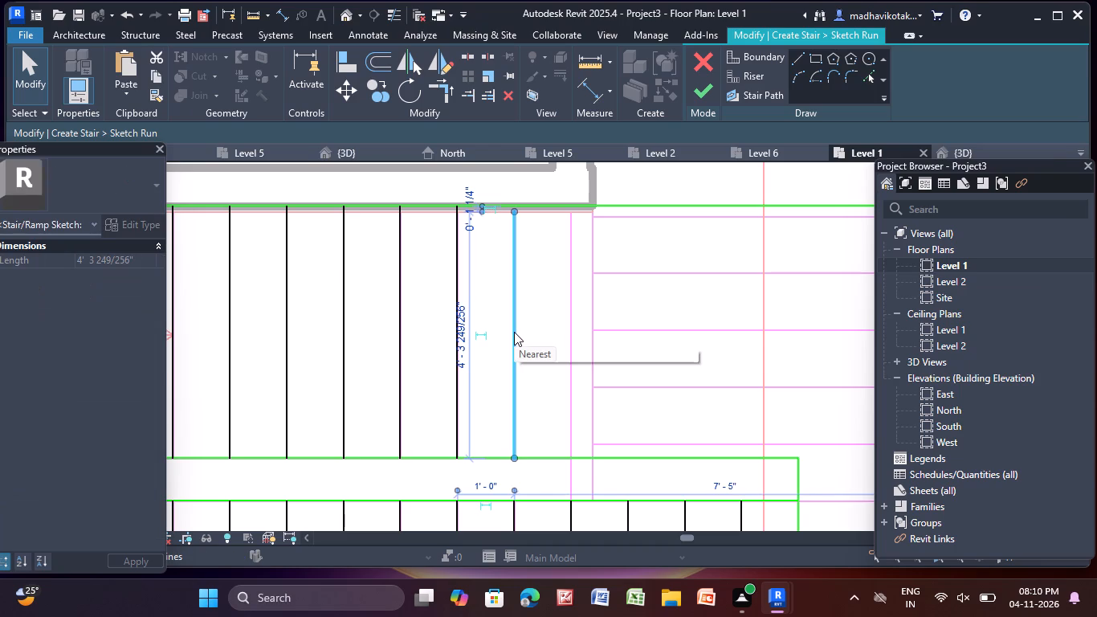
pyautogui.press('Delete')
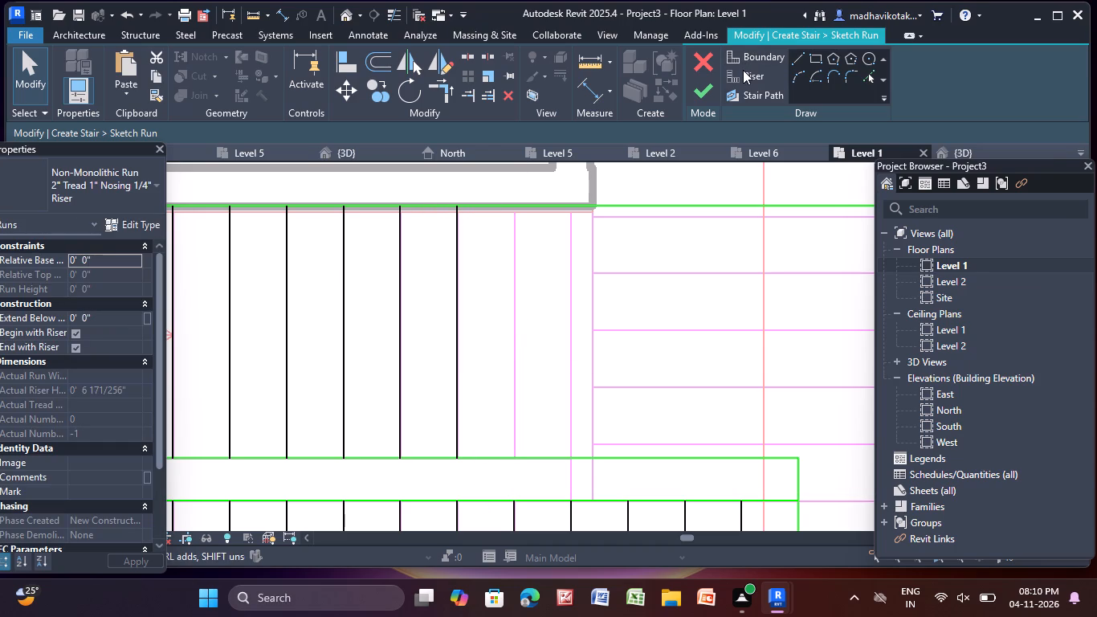
# Sketch the upper flight's eleventh riser line, 1' 0" beyond the tenth, from the inner boundary to the outer boundary.
pyautogui.click(743, 70)
pyautogui.click(748, 72)
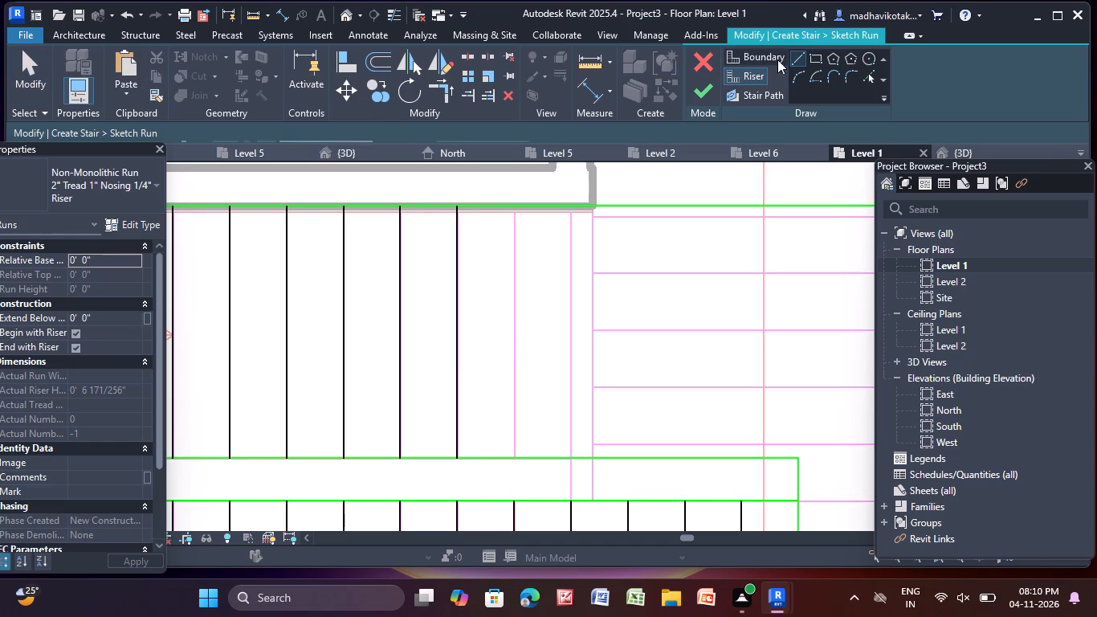
pyautogui.click(801, 59)
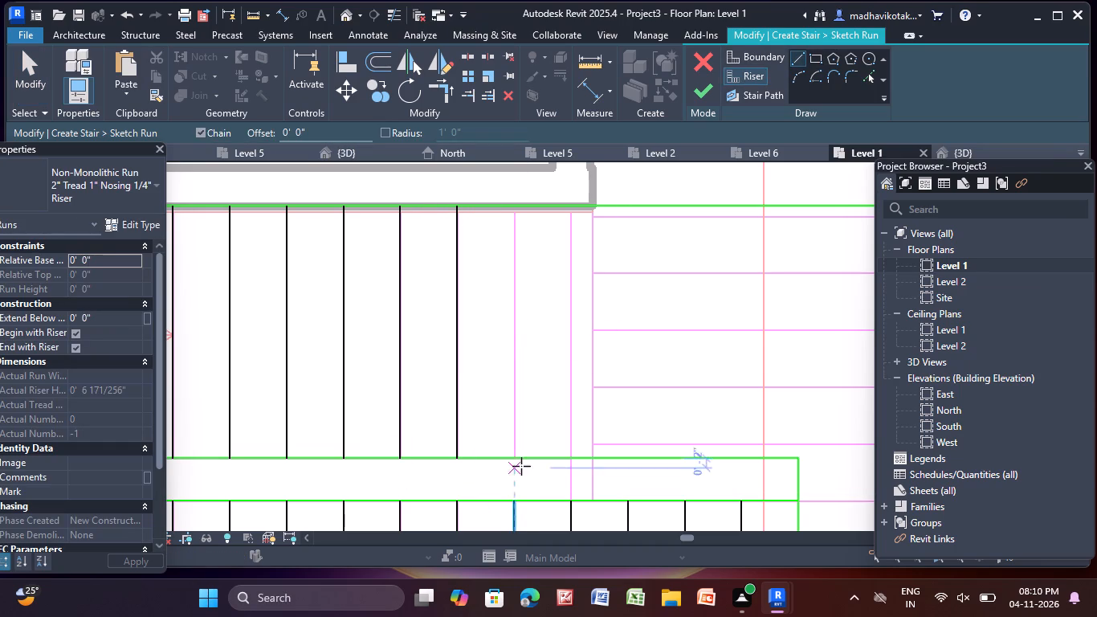
pyautogui.scroll(5, 516, 464)
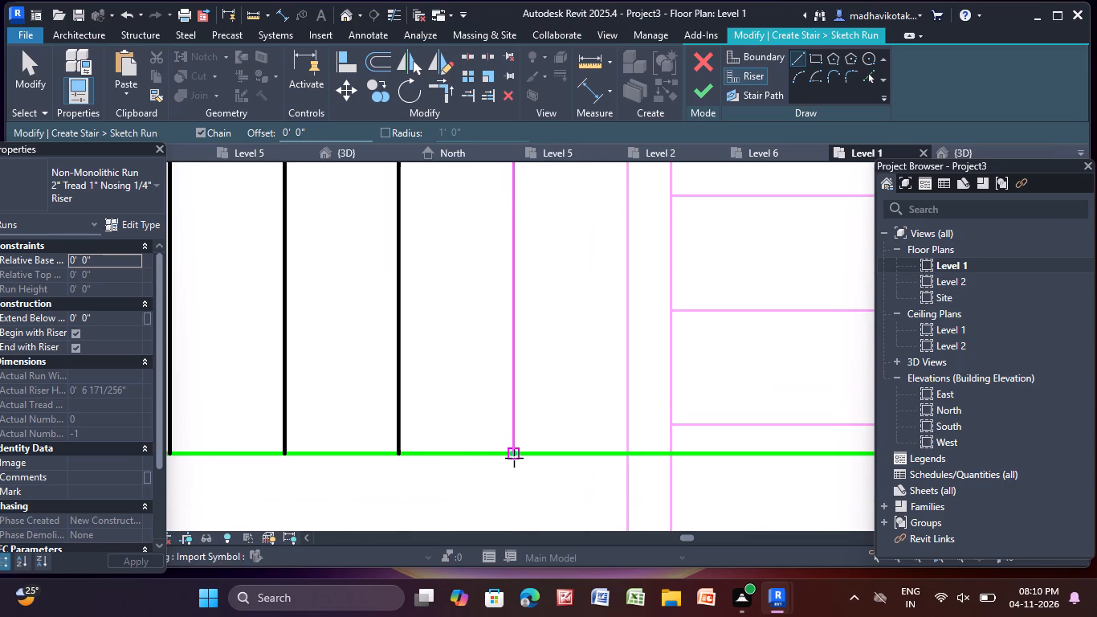
pyautogui.click(514, 458)
pyautogui.scroll(-3, 508, 268)
pyautogui.moveTo(508, 270); pyautogui.dragTo(524, 513, button='middle')
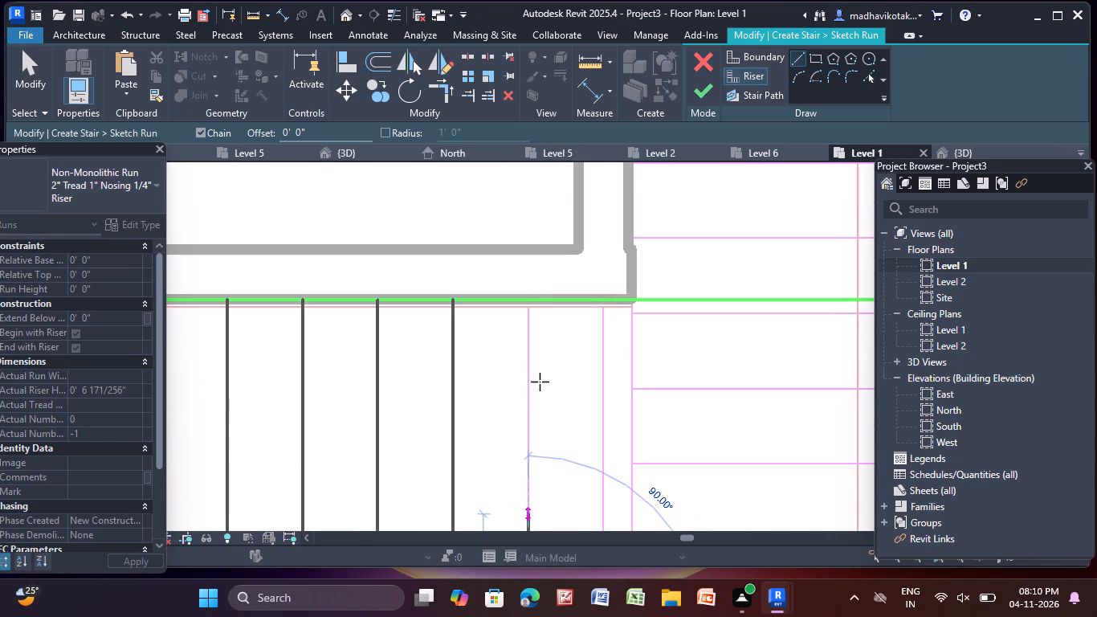
pyautogui.click(529, 300)
# Sketch the upper flight's twelfth riser line, 1' 0" beyond the eleventh, from the inner boundary to the outer boundary.
pyautogui.scroll(-4, 528, 301)
pyautogui.moveTo(594, 442); pyautogui.dragTo(500, 343, button='middle')
pyautogui.scroll(1, 500, 447)
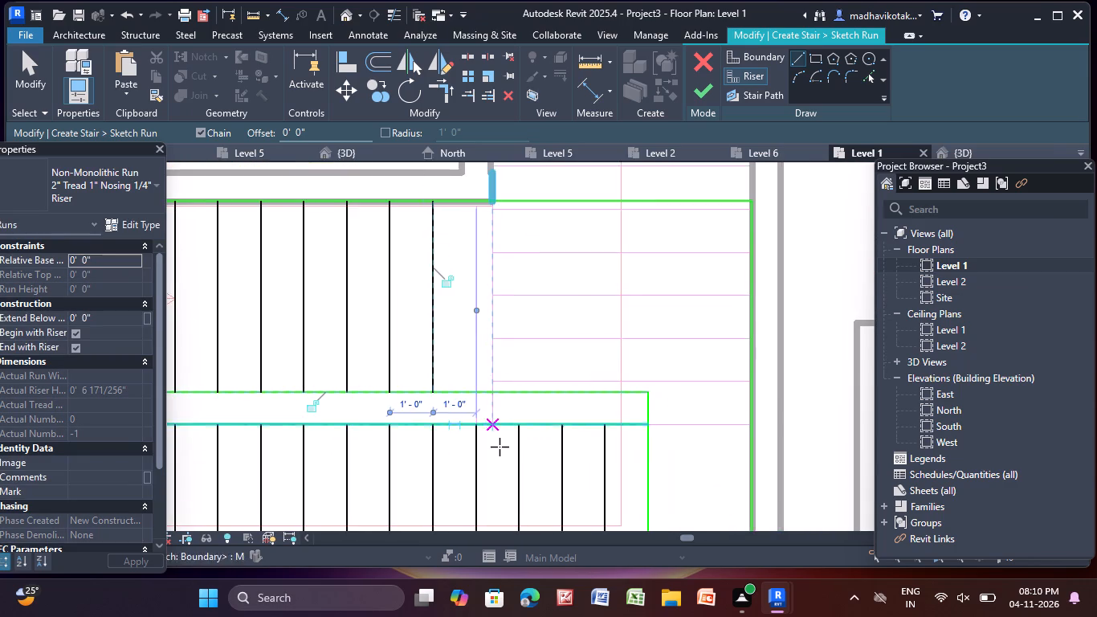
pyautogui.scroll(3, 500, 447)
pyautogui.click(456, 354)
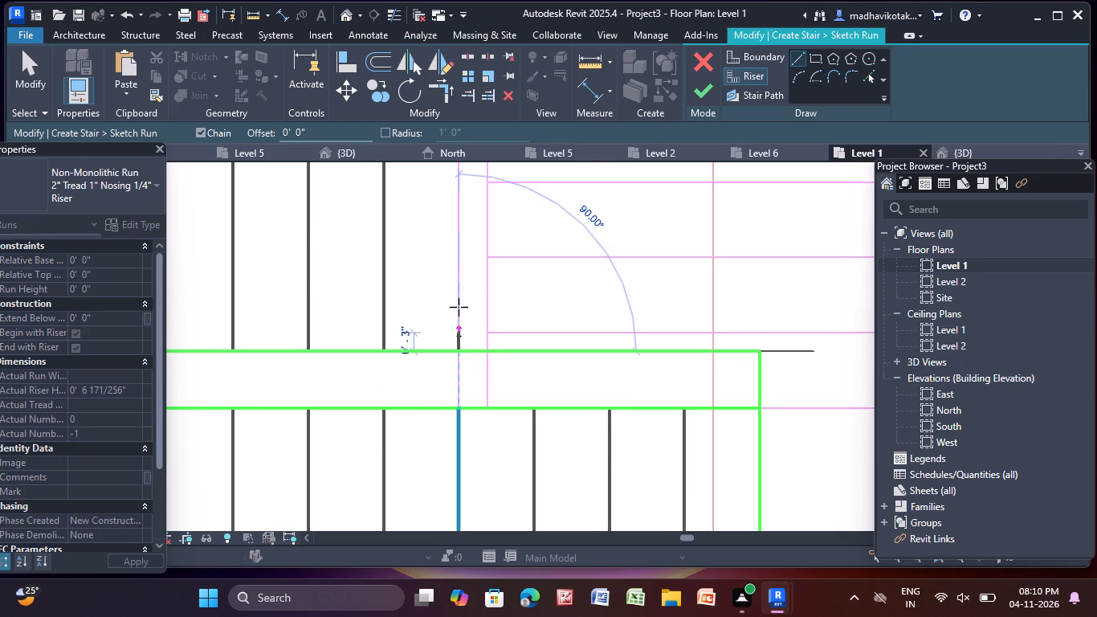
pyautogui.scroll(-1, 454, 264)
pyautogui.moveTo(454, 264); pyautogui.dragTo(459, 492, button='middle')
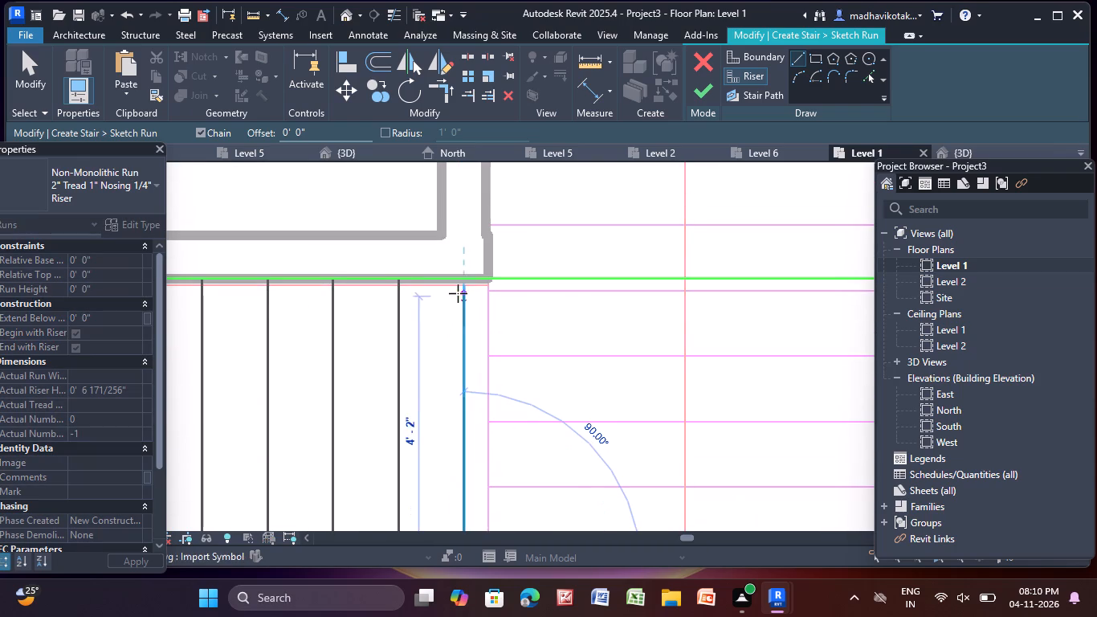
pyautogui.click(465, 280)
# Sketch the upper flight's thirteenth, fourteenth and fifteenth riser lines at 1' 0" spacing, from the inner boundary to the outer boundary.
pyautogui.scroll(-5, 471, 292)
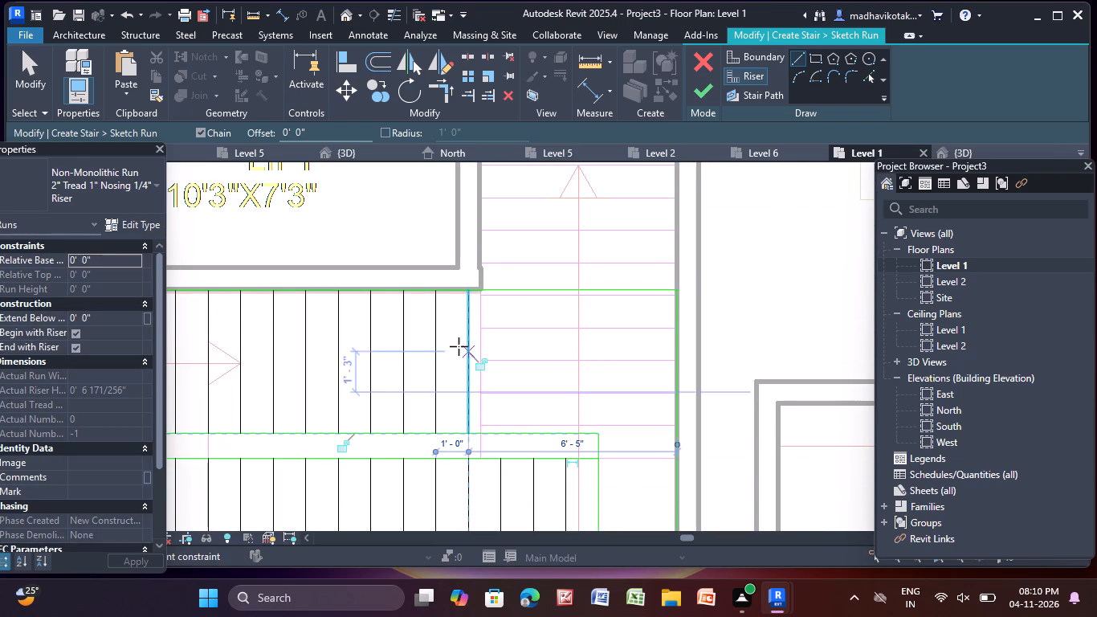
pyautogui.scroll(3, 507, 464)
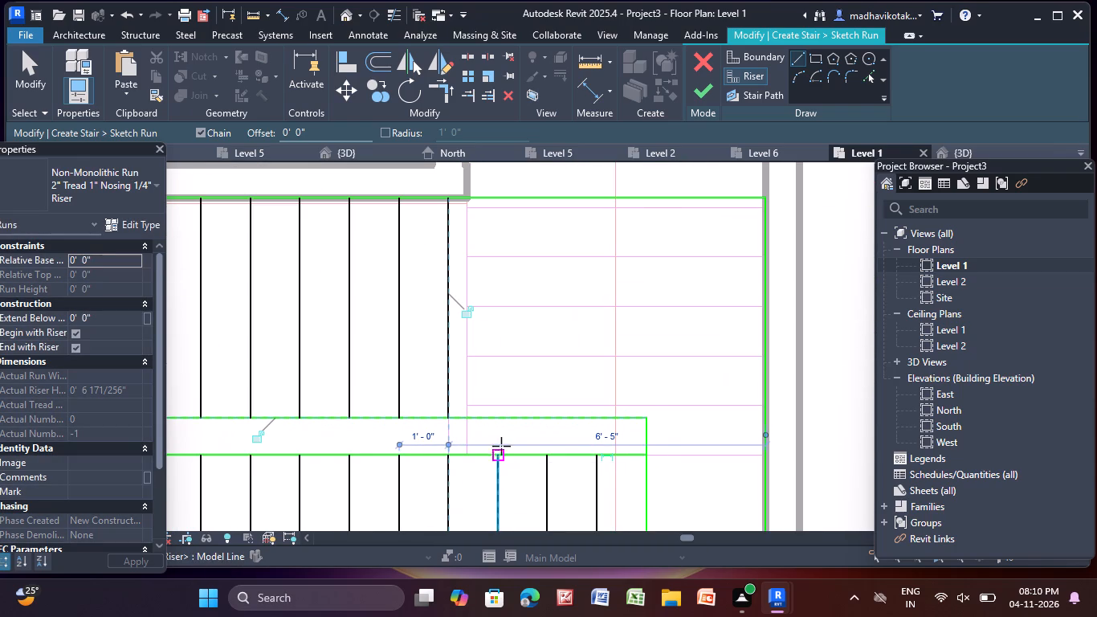
pyautogui.click(495, 419)
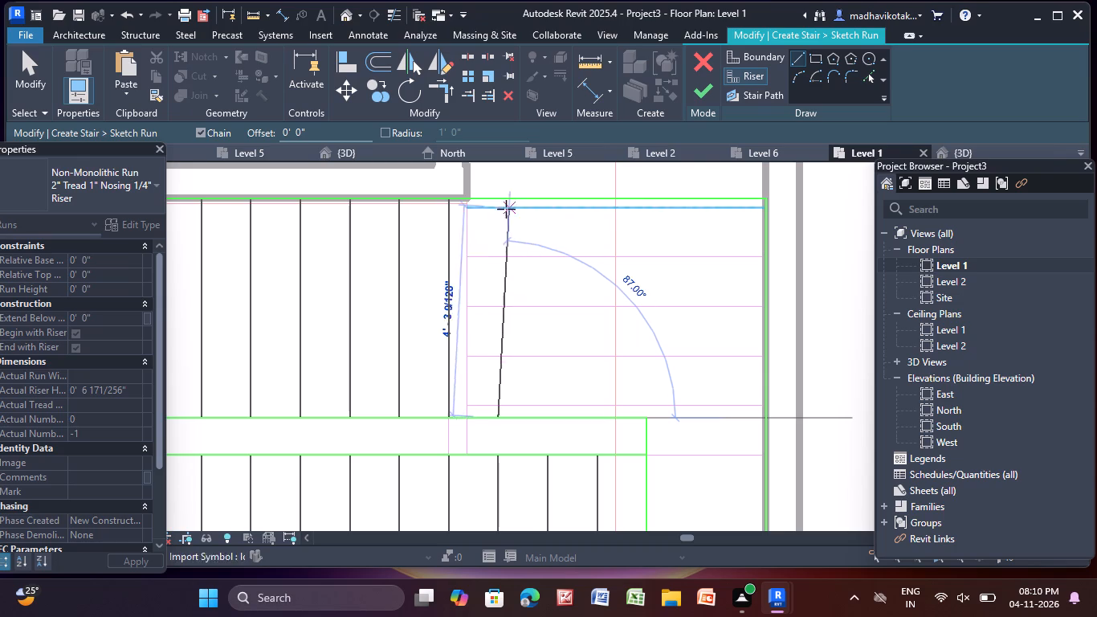
pyautogui.click(496, 199)
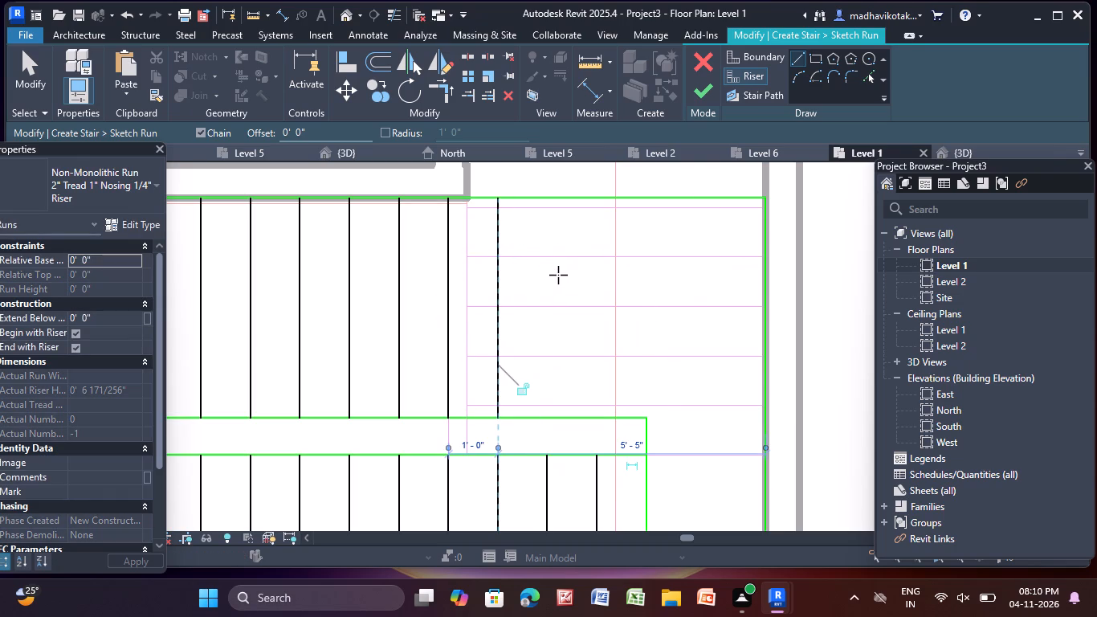
pyautogui.click(547, 415)
pyautogui.click(546, 198)
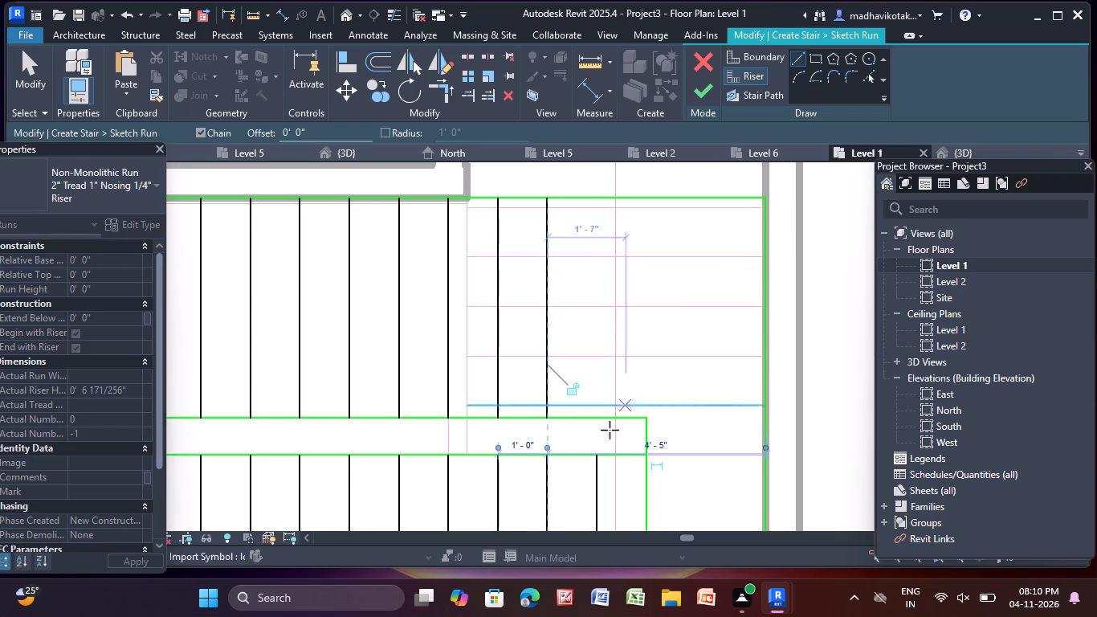
pyautogui.click(598, 415)
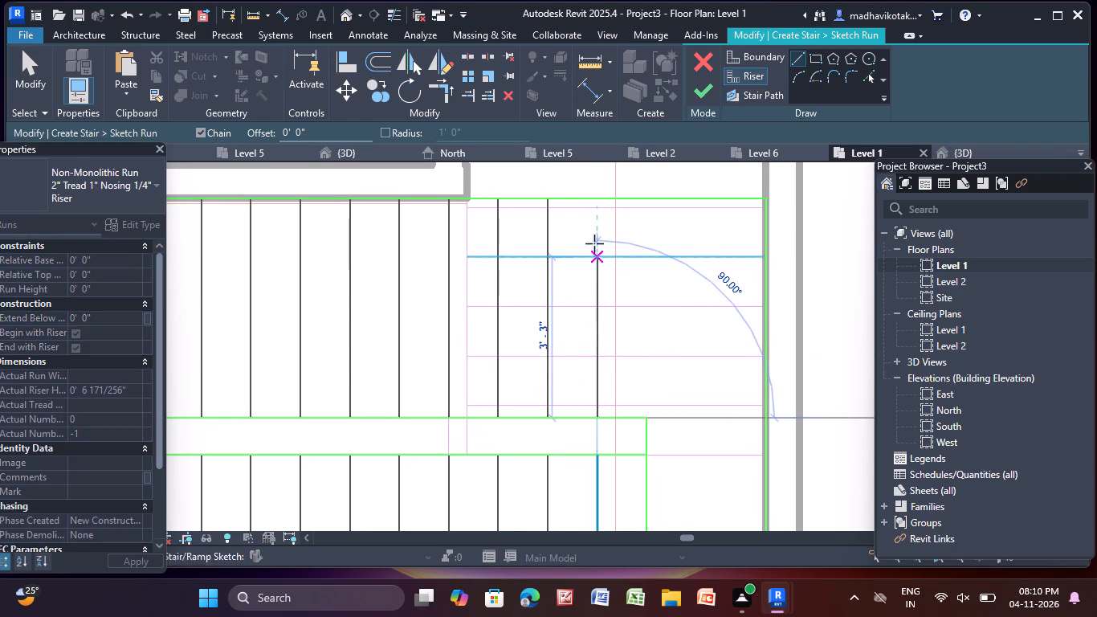
pyautogui.click(596, 199)
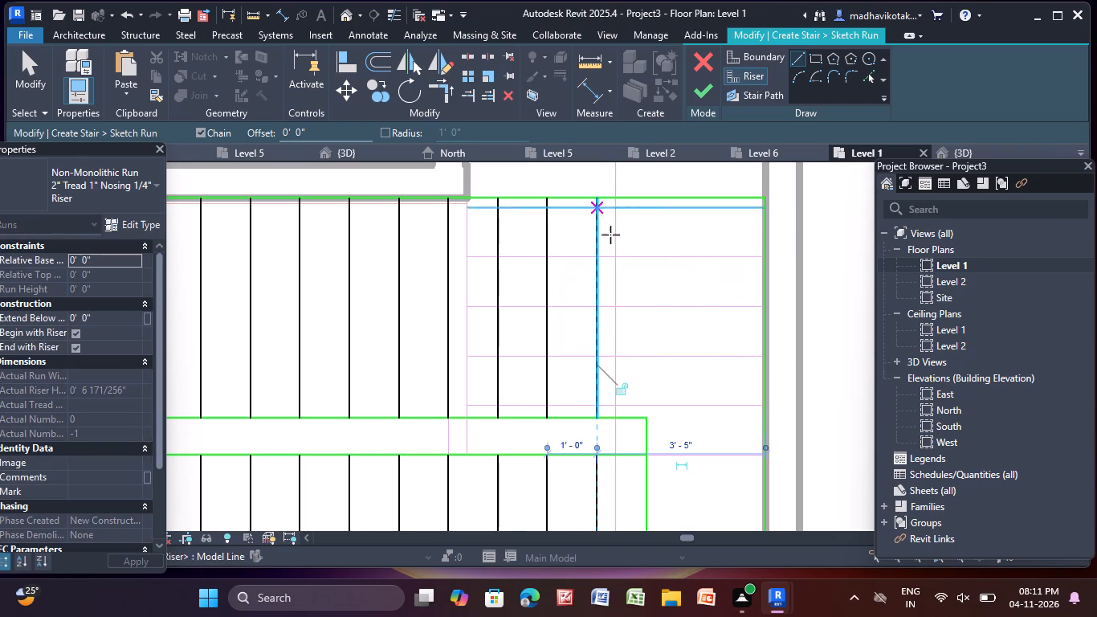
# Delete the boundary line crossing the lower flight just beyond its last riser, below the end of the inner boundary.
pyautogui.scroll(-4, 649, 417)
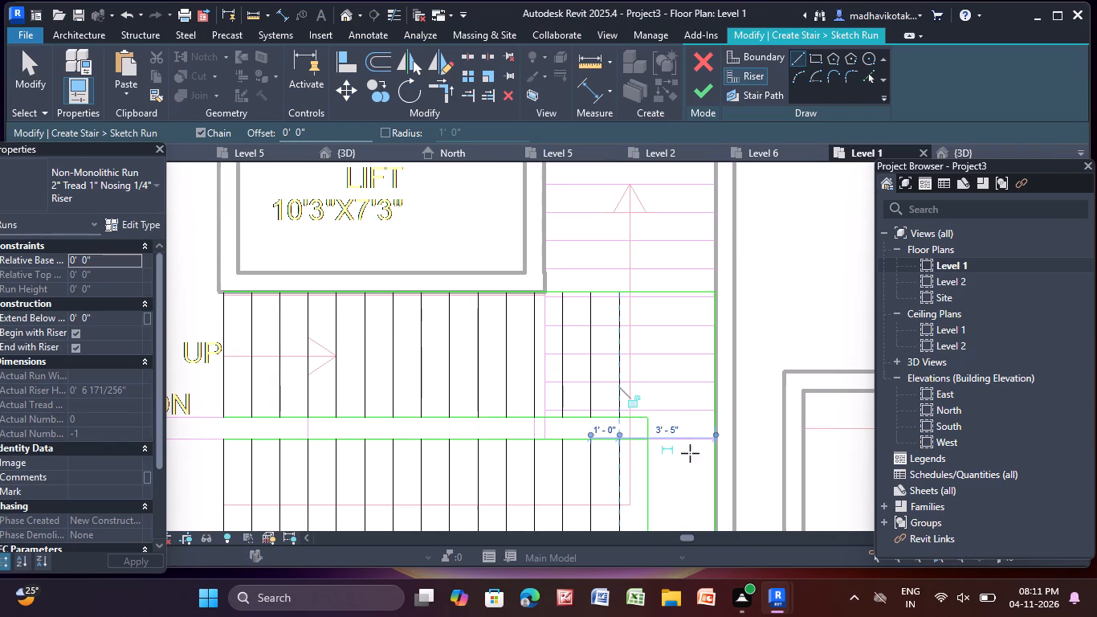
pyautogui.scroll(-1, 641, 388)
pyautogui.moveTo(594, 310); pyautogui.dragTo(542, 255, button='middle')
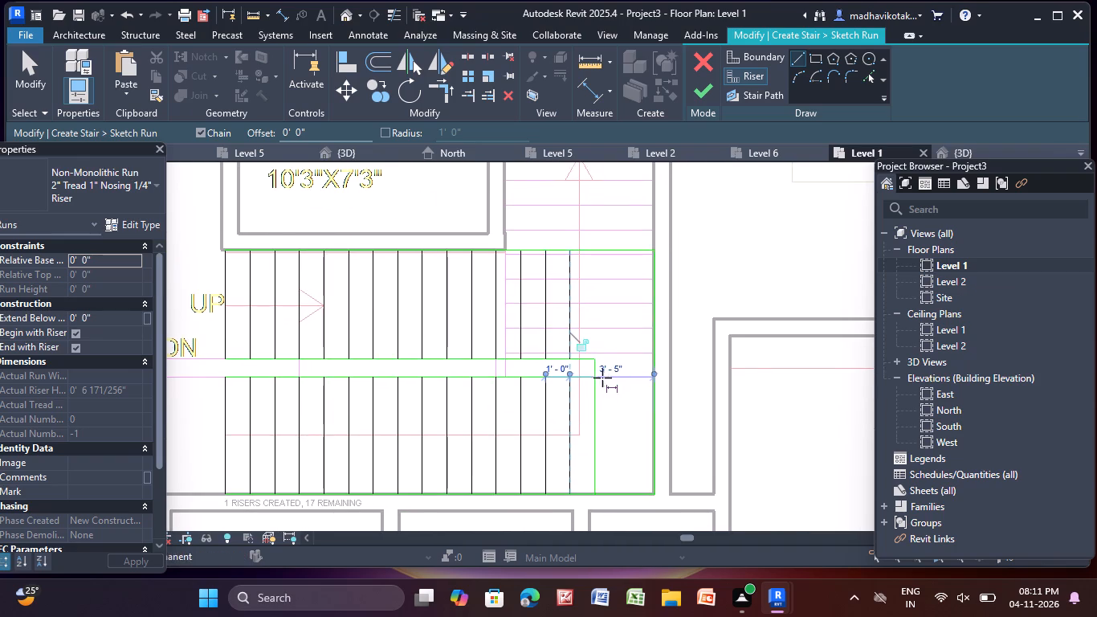
pyautogui.scroll(3, 602, 378)
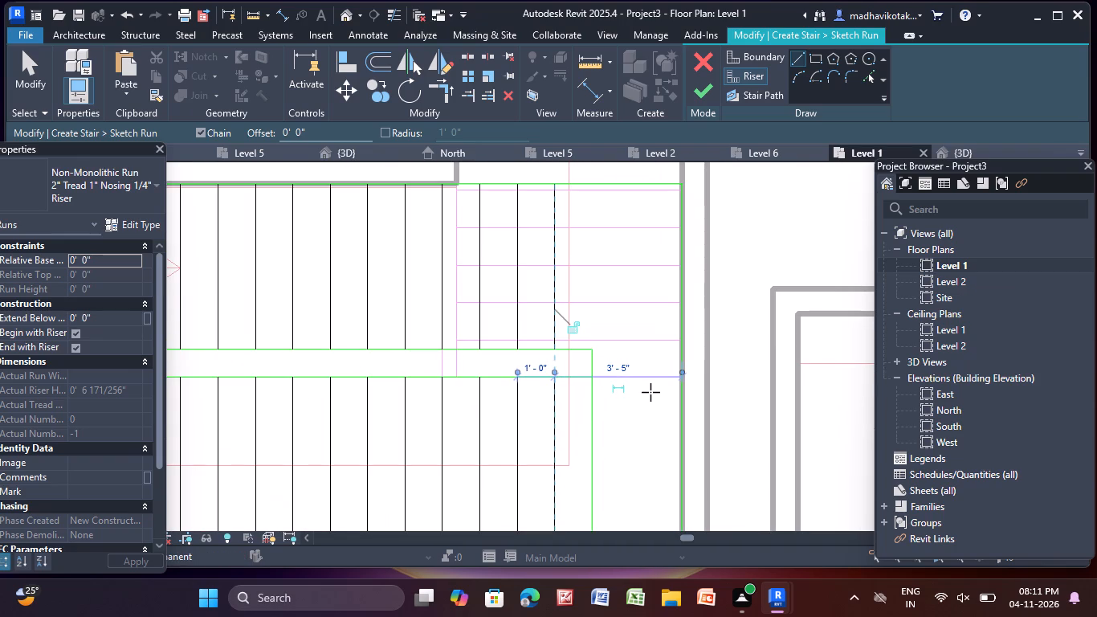
pyautogui.scroll(-3, 650, 392)
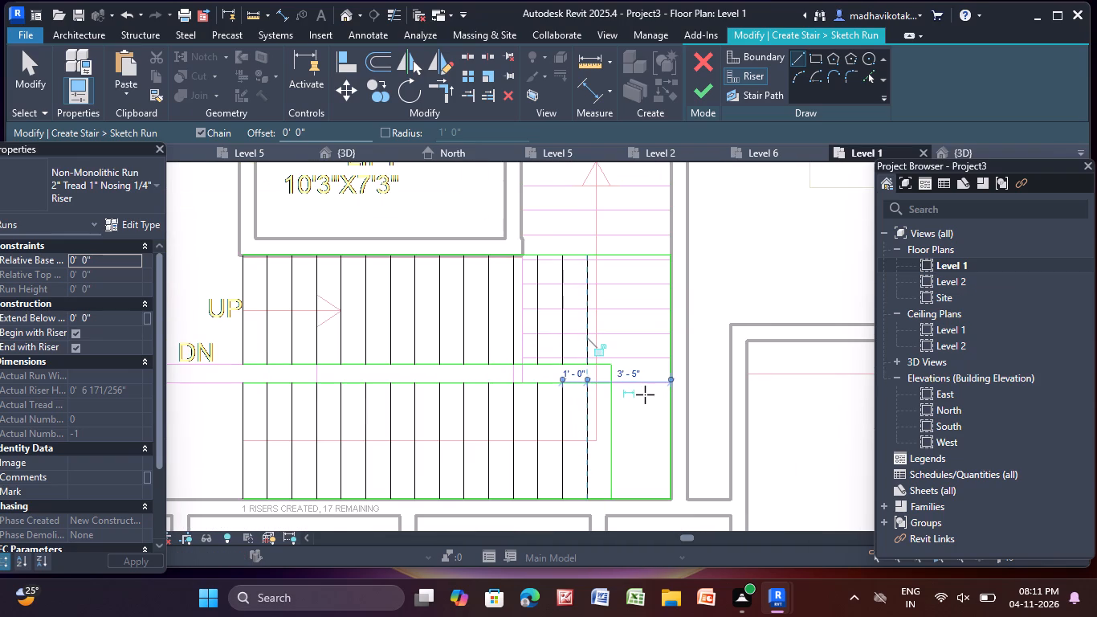
pyautogui.scroll(3, 645, 394)
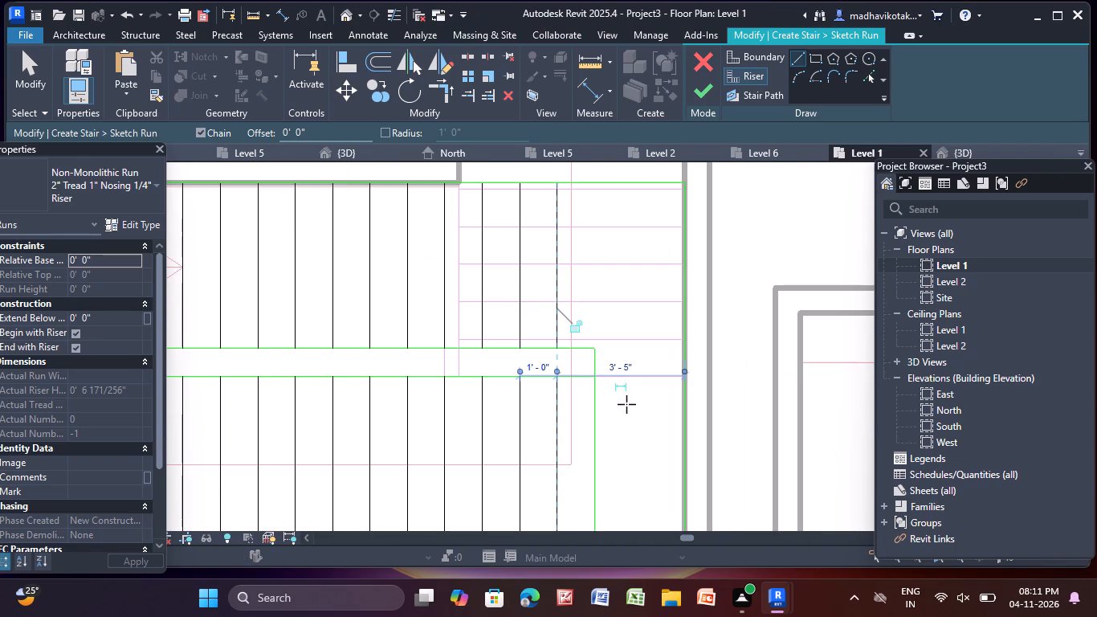
pyautogui.press('Escape')
pyautogui.press('Escape')
pyautogui.click(595, 396)
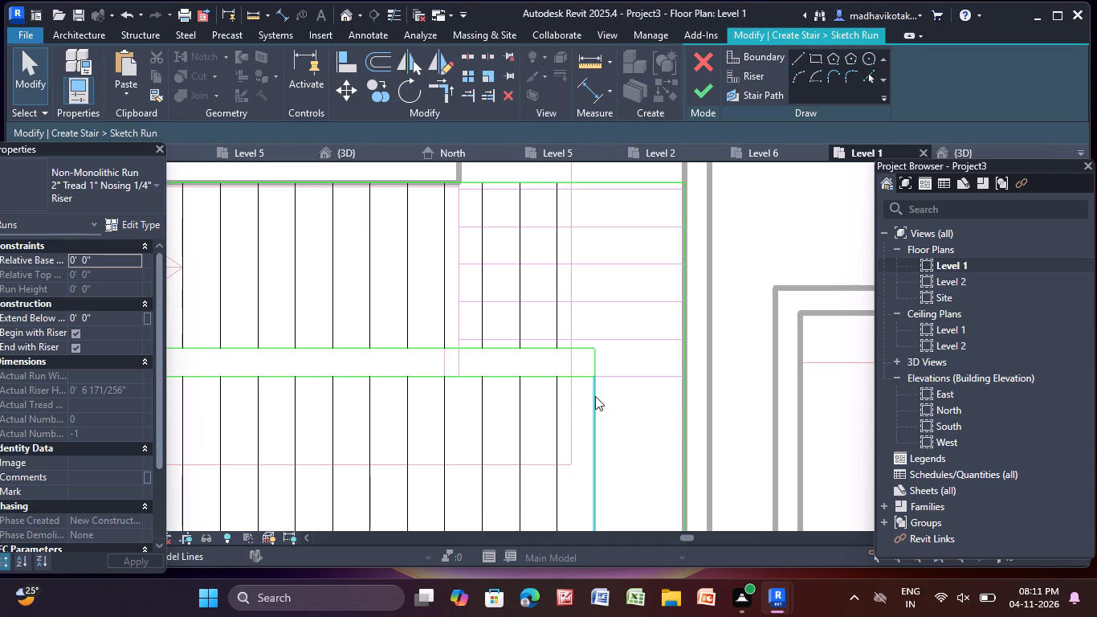
pyautogui.press('Delete')
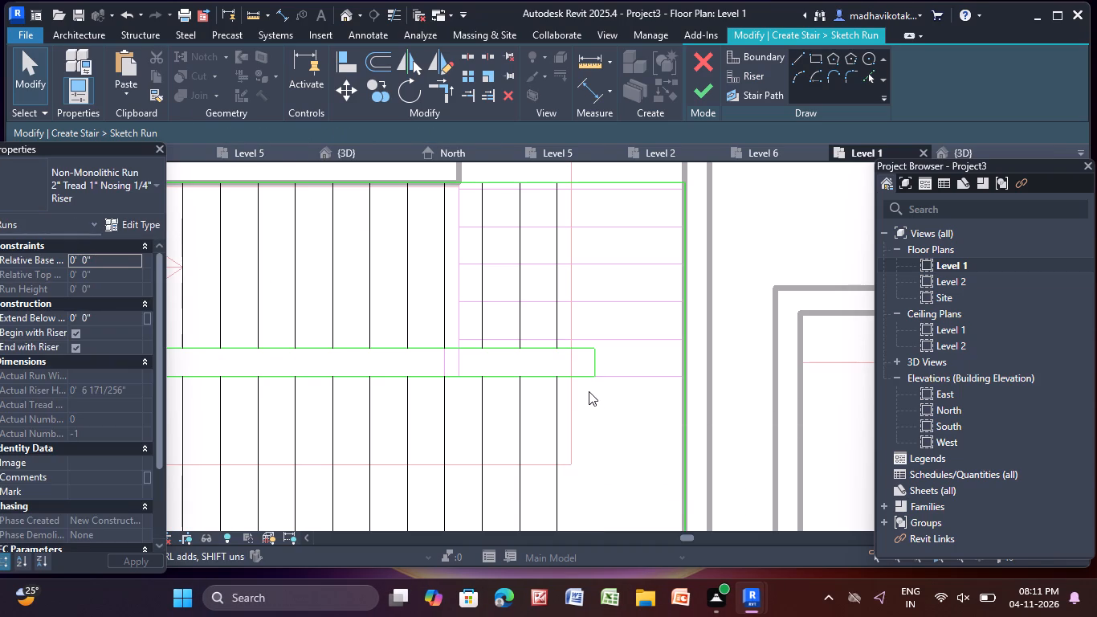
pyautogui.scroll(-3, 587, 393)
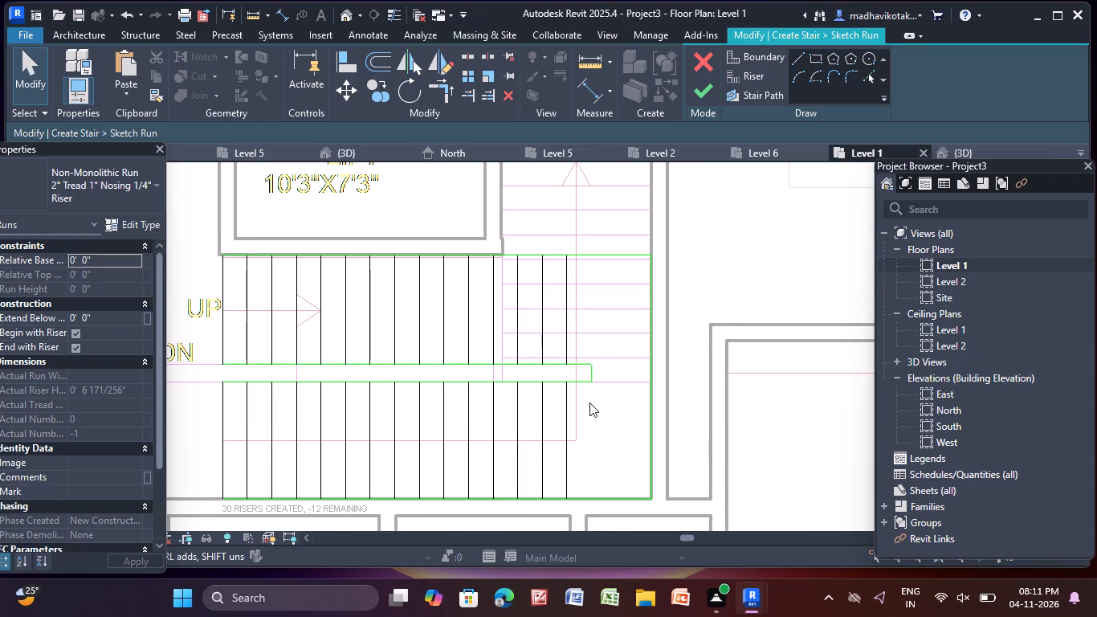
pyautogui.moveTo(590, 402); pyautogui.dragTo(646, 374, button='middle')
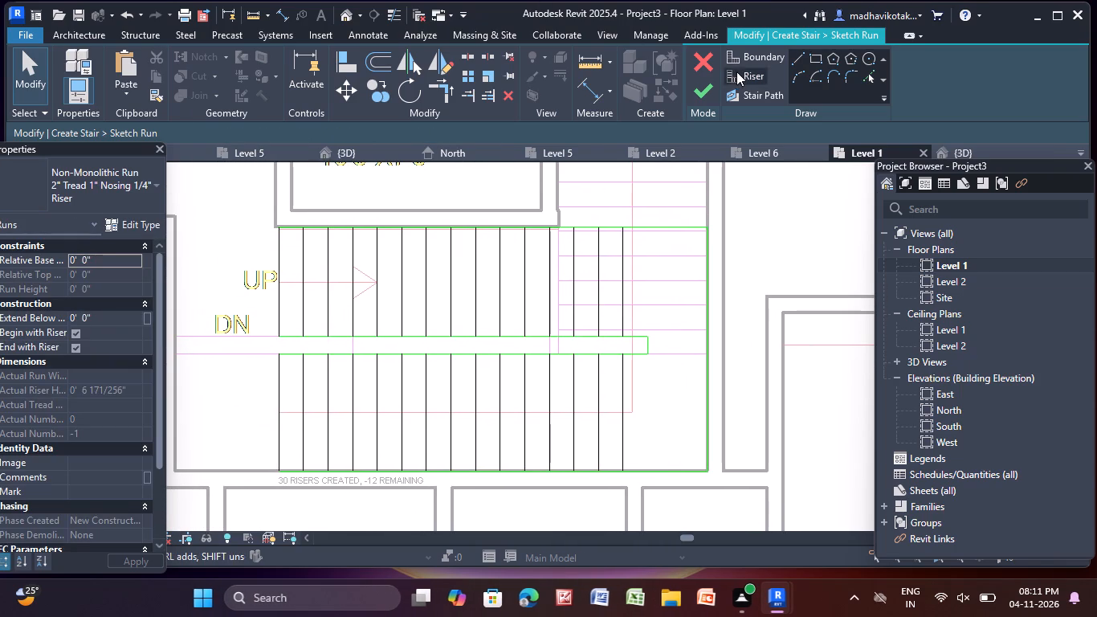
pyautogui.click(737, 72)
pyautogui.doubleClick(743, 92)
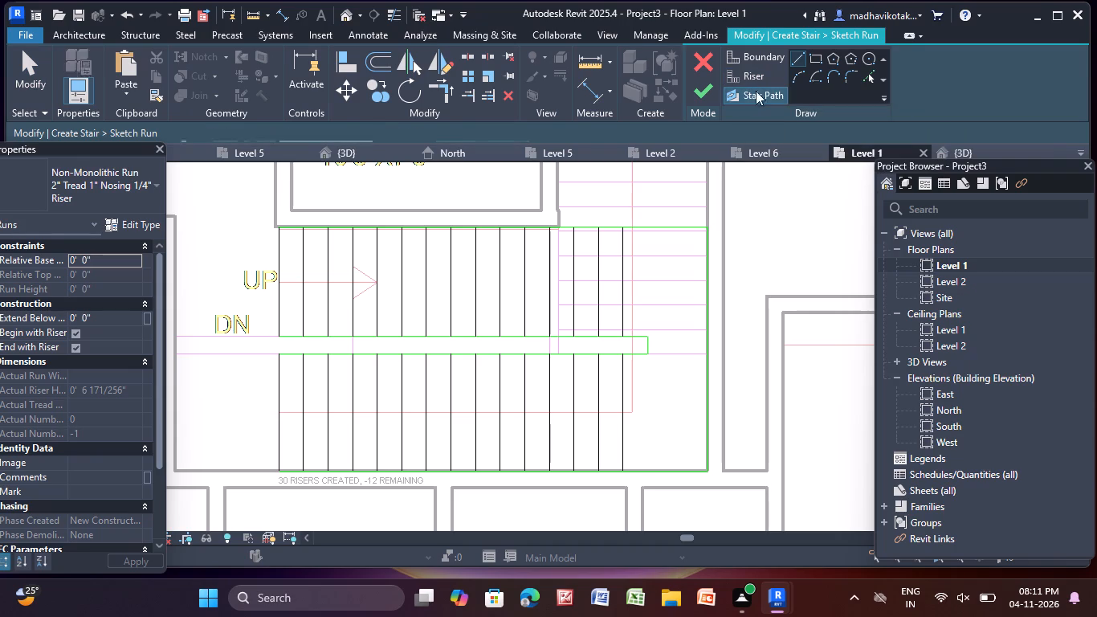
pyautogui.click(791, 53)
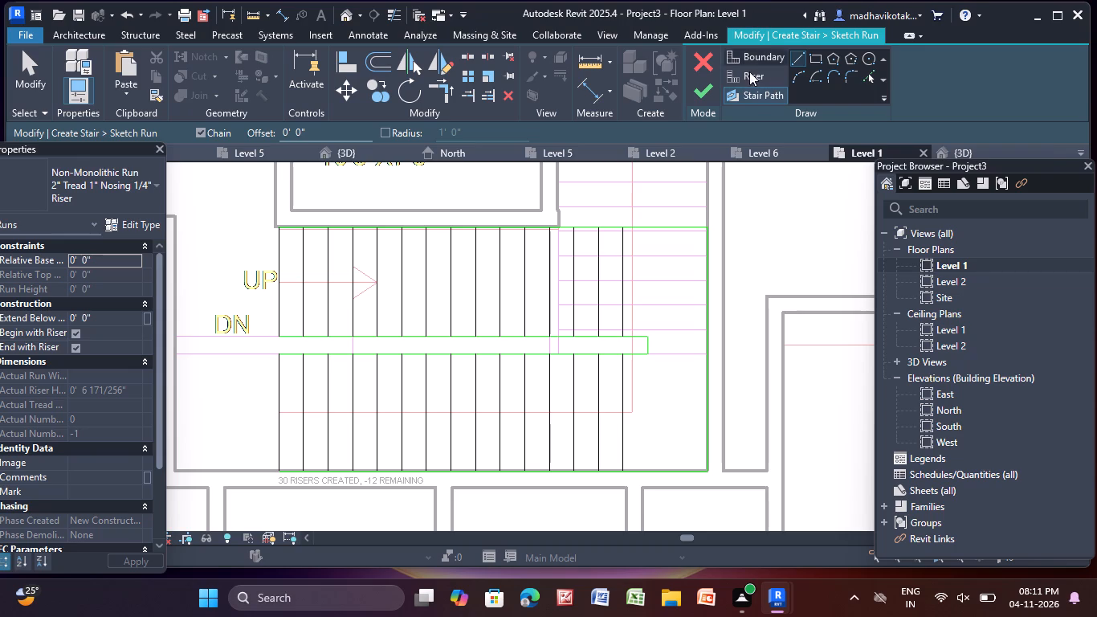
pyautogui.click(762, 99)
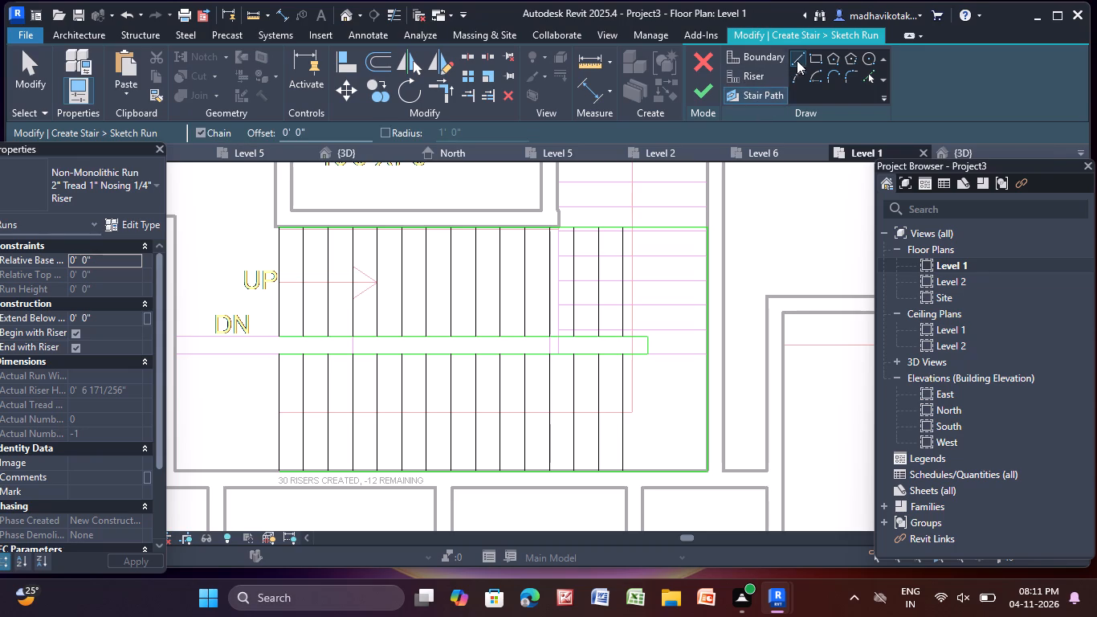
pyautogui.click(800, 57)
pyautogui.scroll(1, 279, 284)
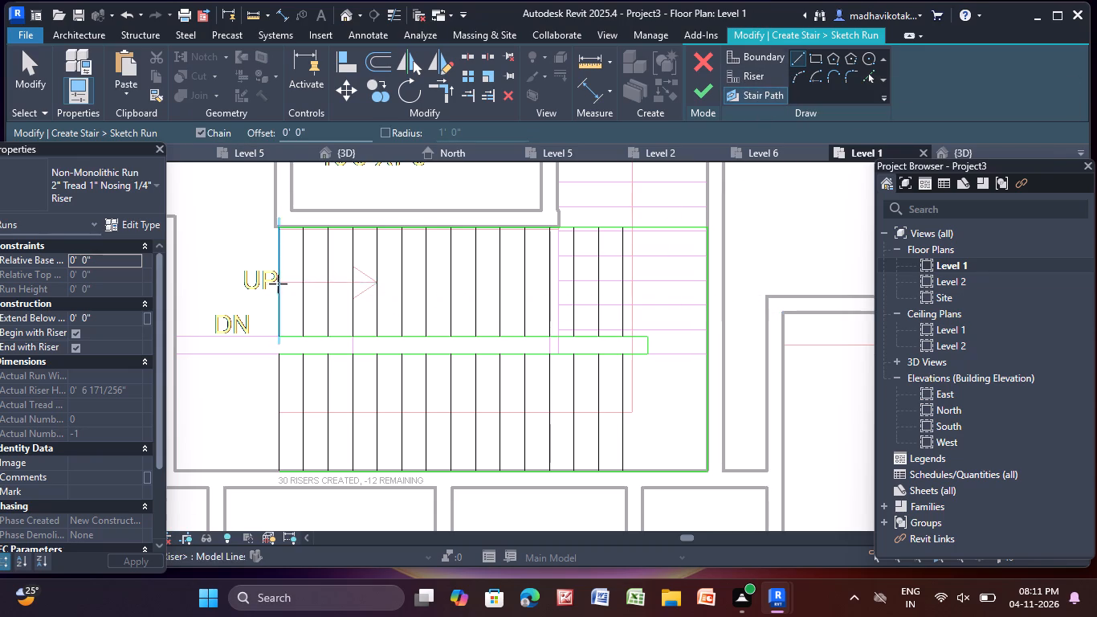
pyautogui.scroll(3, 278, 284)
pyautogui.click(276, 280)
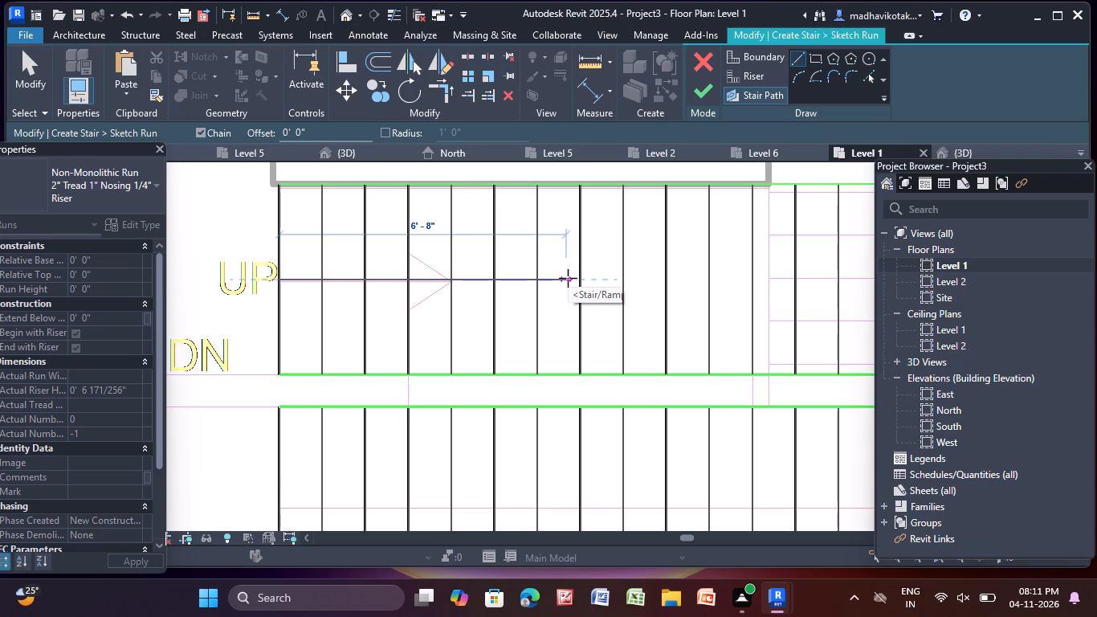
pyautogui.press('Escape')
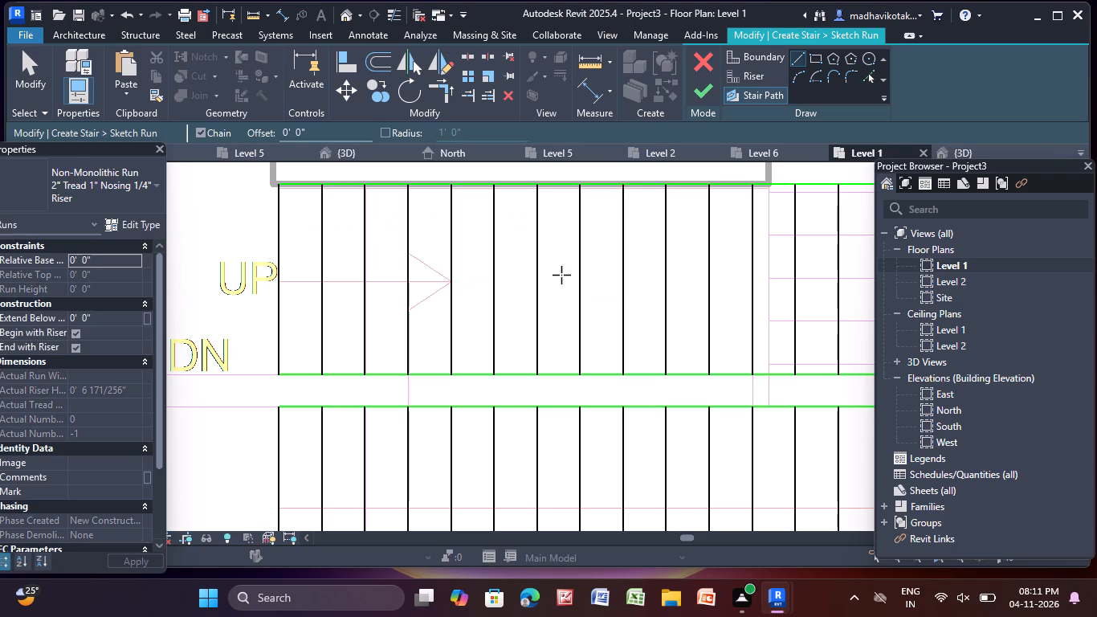
# Sketch the stair path's first segment from the midpoint of the lower flight's end riser, along the flight onto the landing at the plan's arrow line.
pyautogui.click(765, 93)
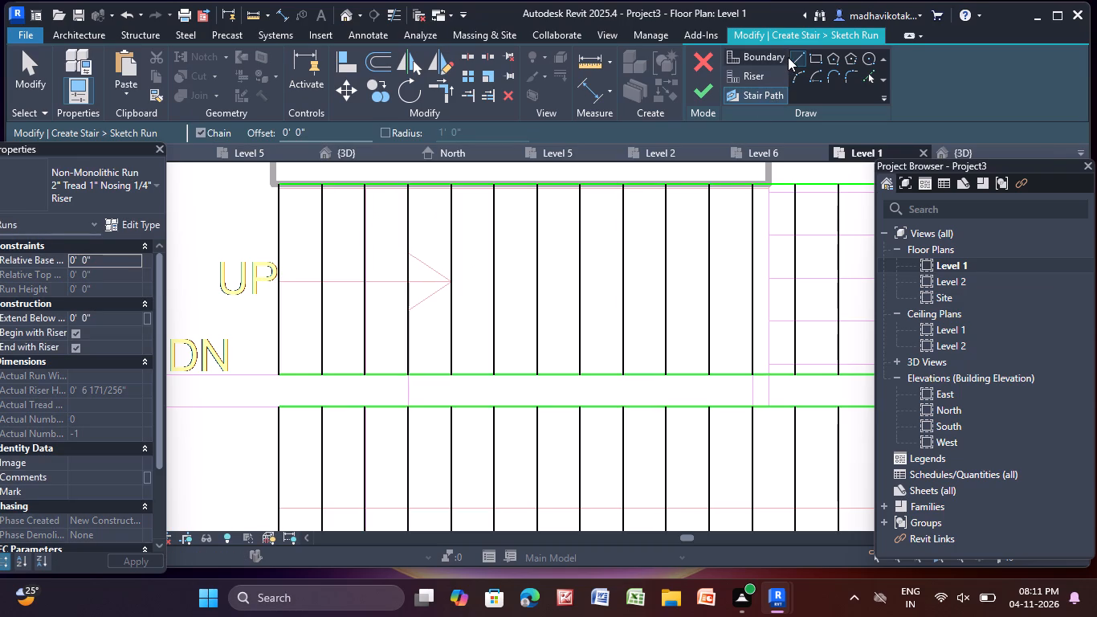
pyautogui.click(800, 59)
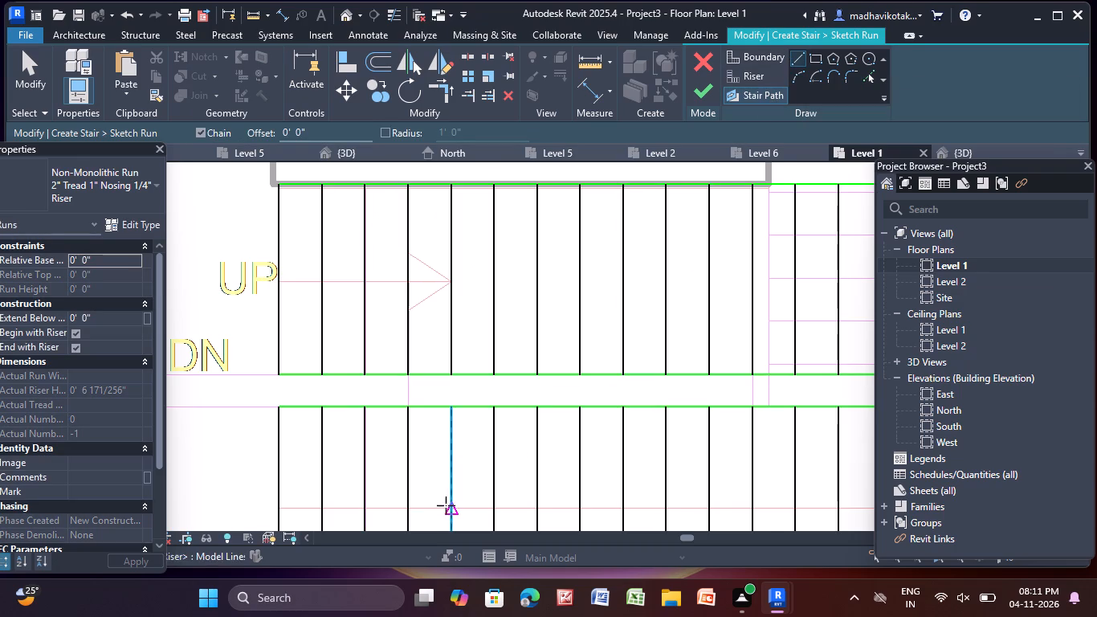
pyautogui.scroll(-2, 446, 505)
pyautogui.moveTo(402, 493); pyautogui.dragTo(372, 389, button='middle')
pyautogui.scroll(3, 328, 409)
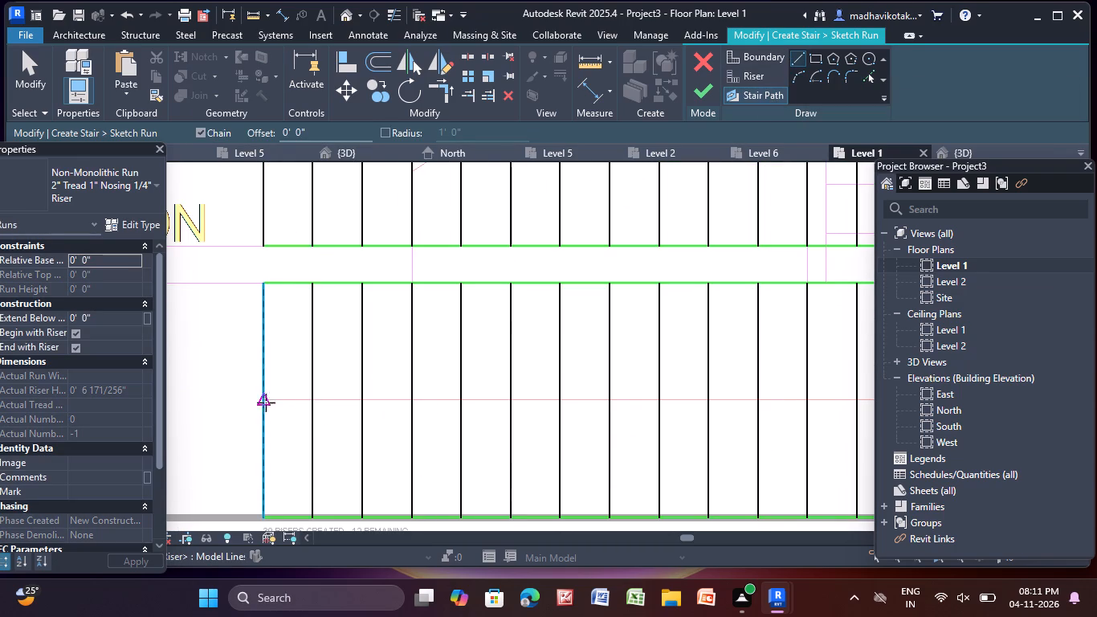
pyautogui.click(260, 400)
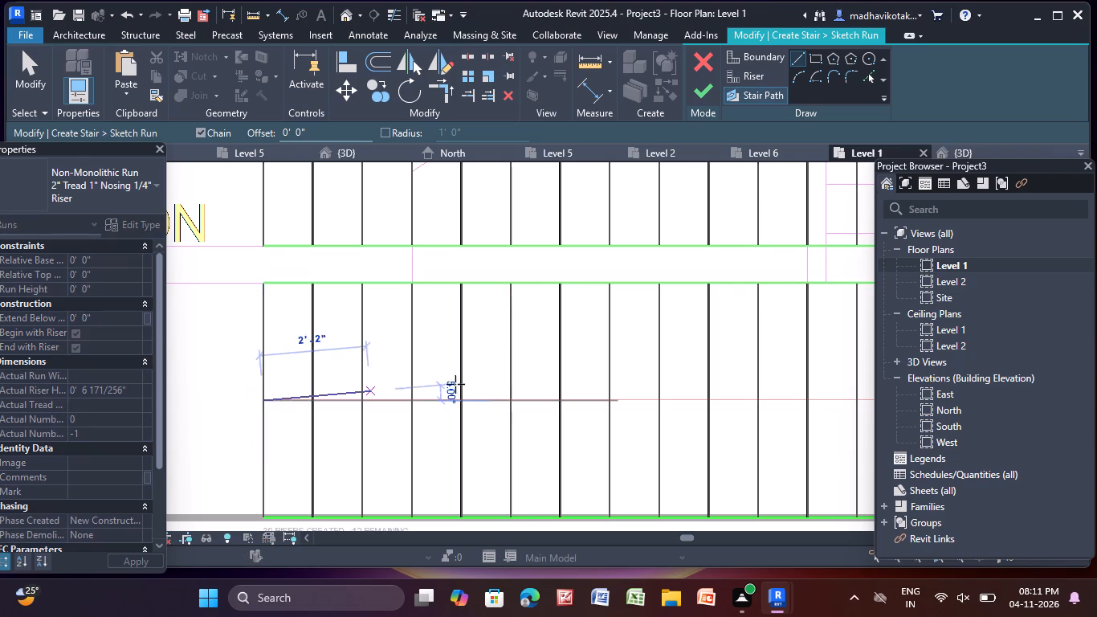
pyautogui.scroll(-3, 695, 399)
pyautogui.moveTo(703, 399); pyautogui.dragTo(216, 464, button='middle')
pyautogui.middleClick(216, 464)
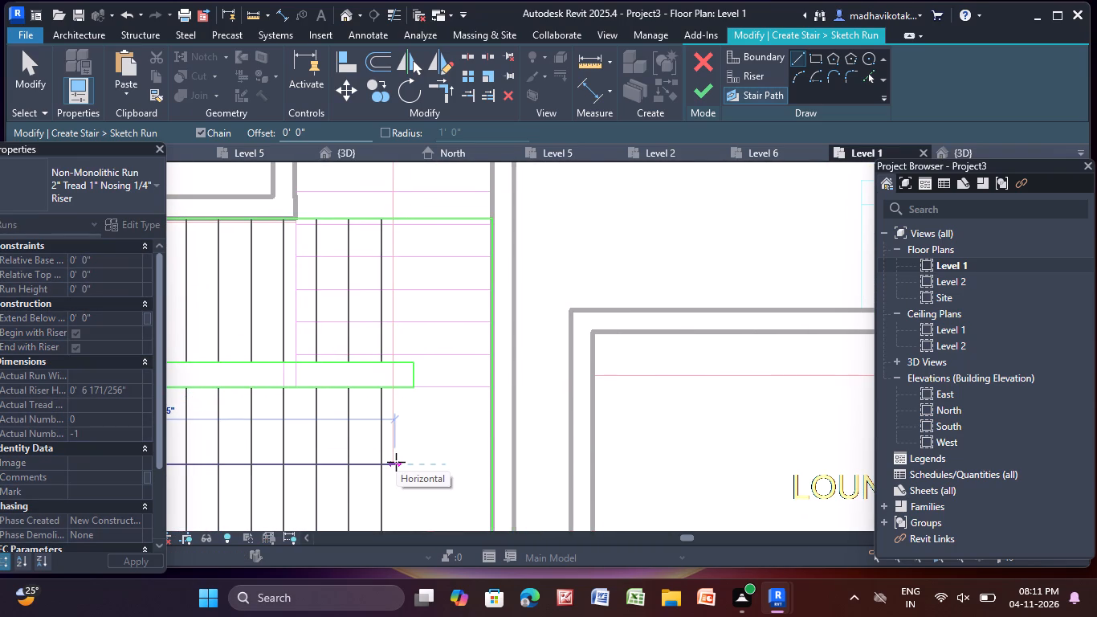
pyautogui.click(396, 462)
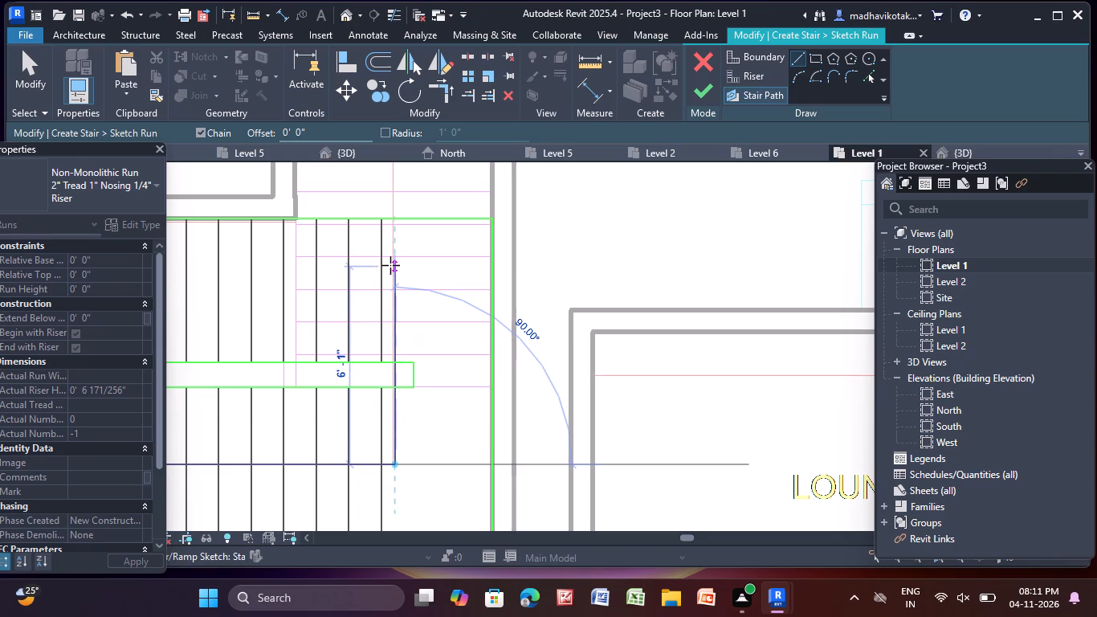
# Continue the stair path about 5' 8" across the landing, and back through the upper flight to its first riser beside the UP label.
pyautogui.moveTo(390, 265); pyautogui.dragTo(470, 351, button='middle')
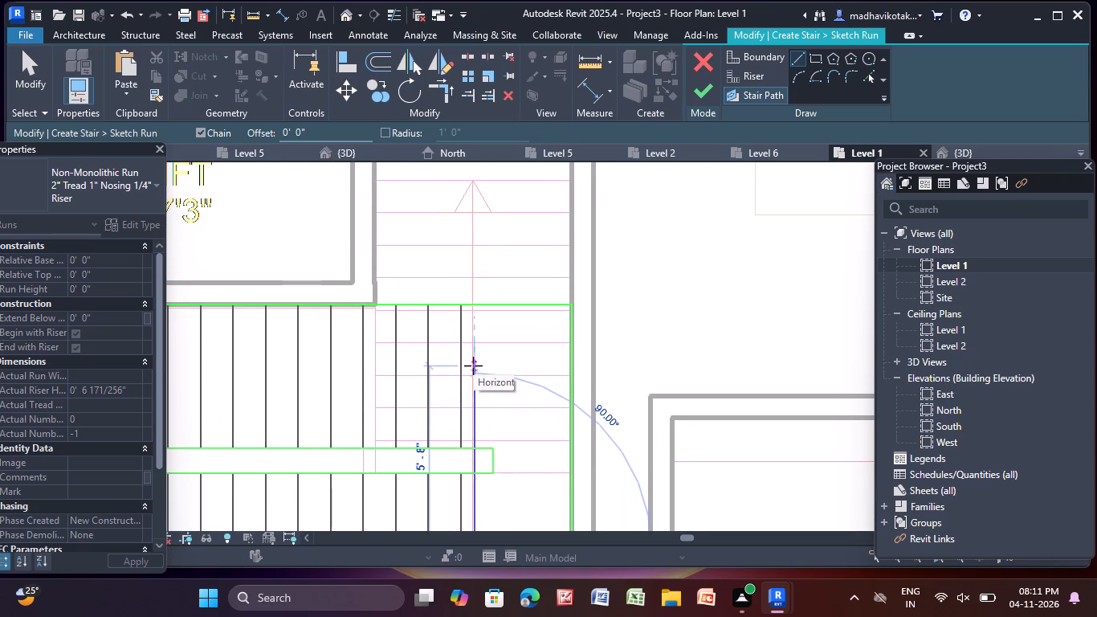
pyautogui.click(473, 366)
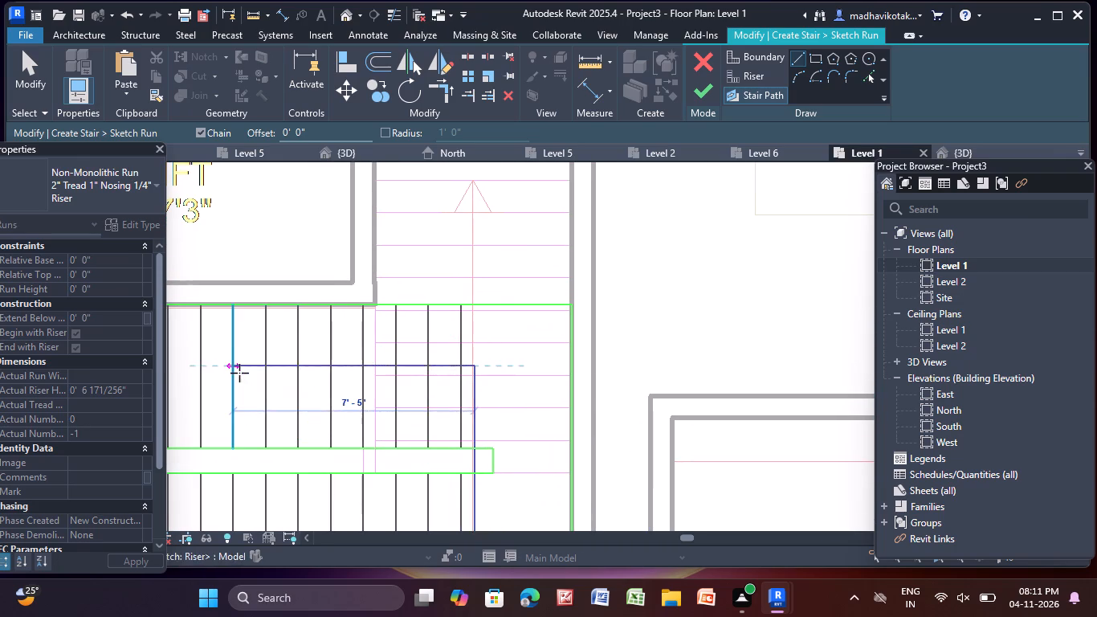
pyautogui.scroll(-1, 239, 373)
pyautogui.moveTo(239, 373); pyautogui.dragTo(670, 362, button='middle')
pyautogui.scroll(-1, 638, 367)
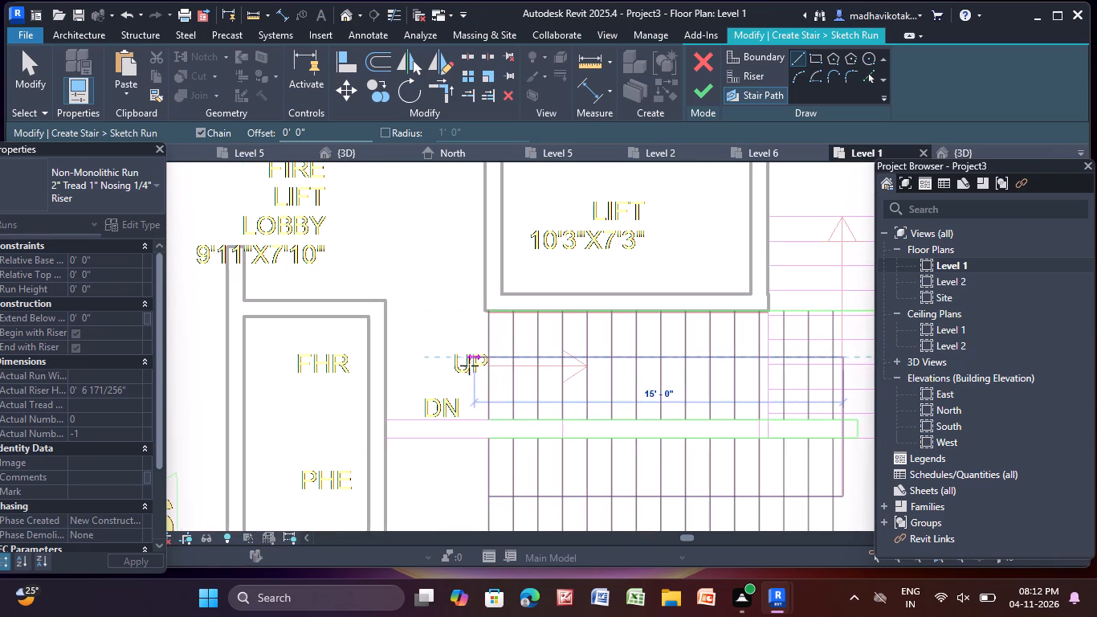
pyautogui.scroll(4, 519, 362)
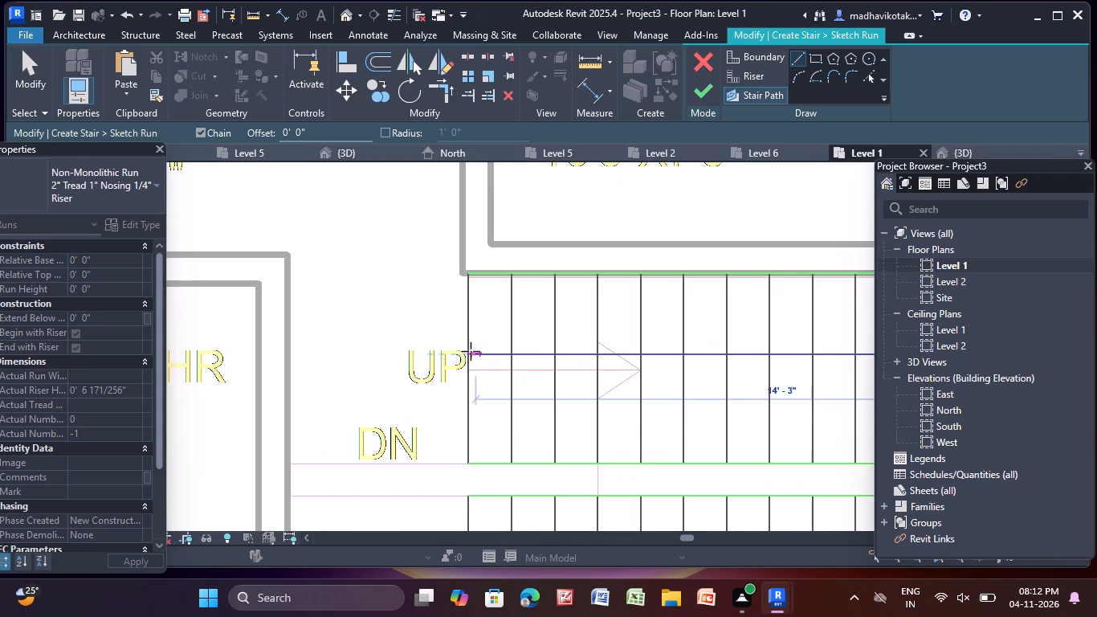
pyautogui.click(468, 350)
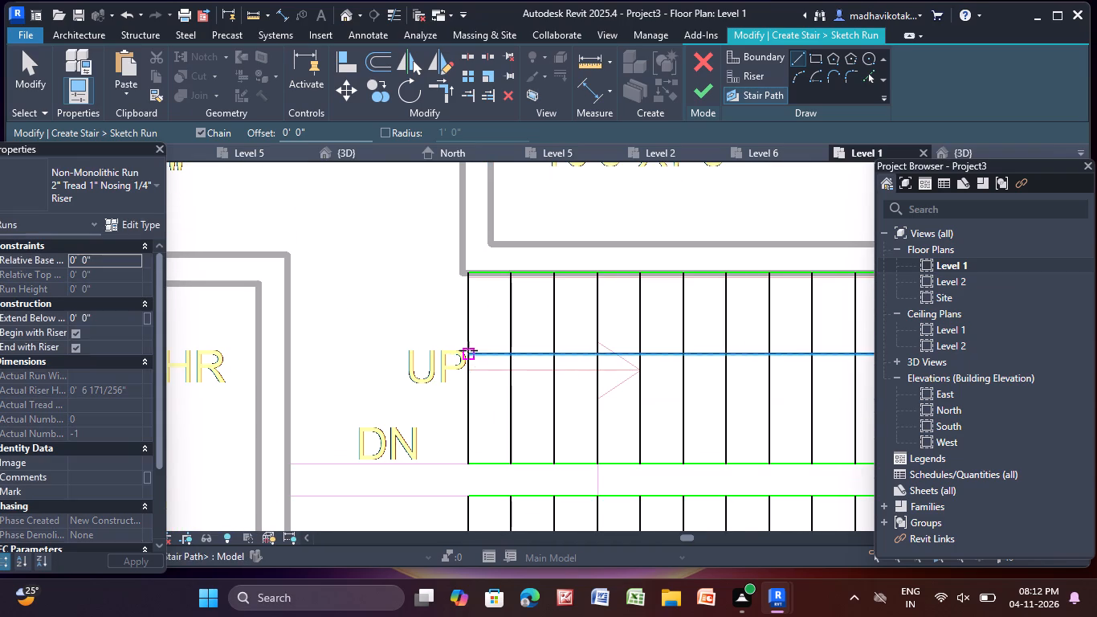
# Finish the run sketch and complete the staircase.
pyautogui.scroll(-5, 659, 366)
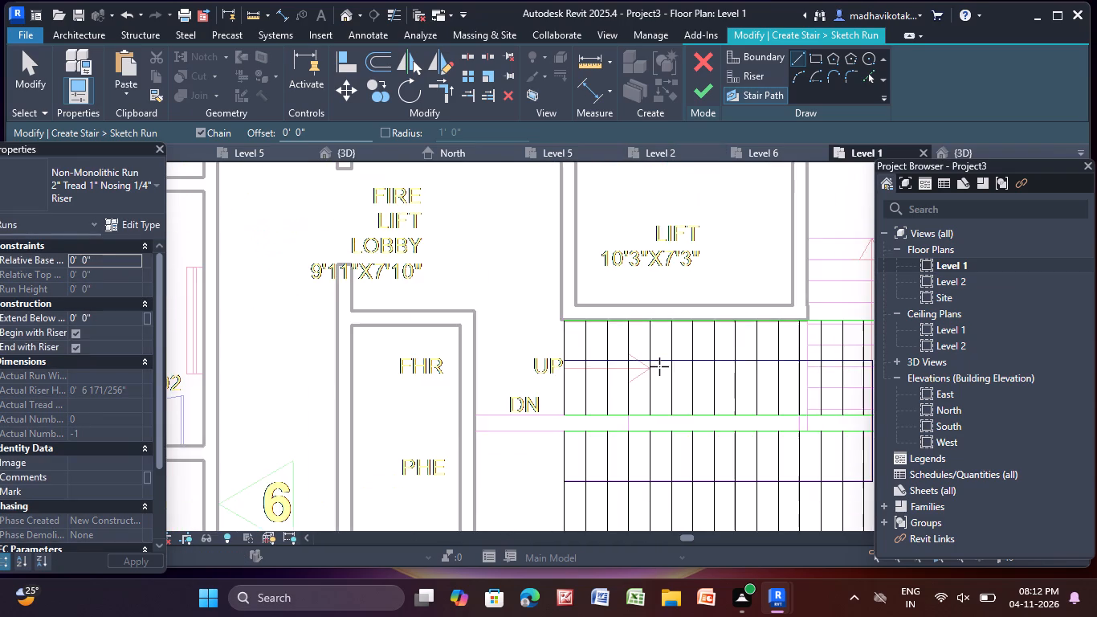
pyautogui.scroll(-4, 659, 366)
pyautogui.moveTo(659, 366); pyautogui.dragTo(475, 311, button='middle')
pyautogui.scroll(5, 475, 311)
pyautogui.middleClick(475, 311)
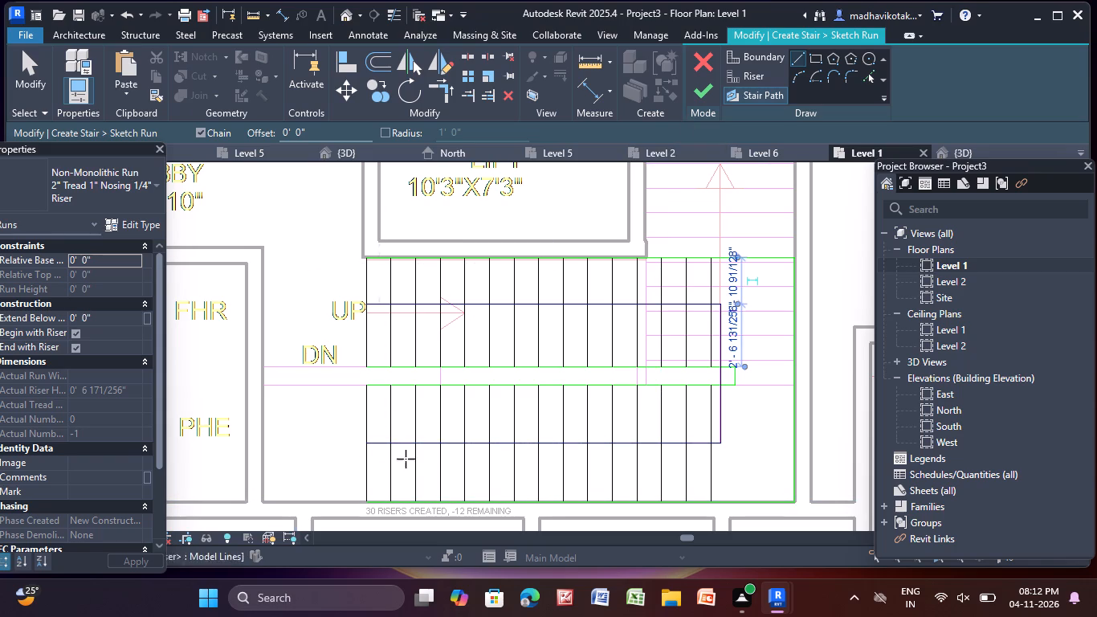
pyautogui.click(704, 88)
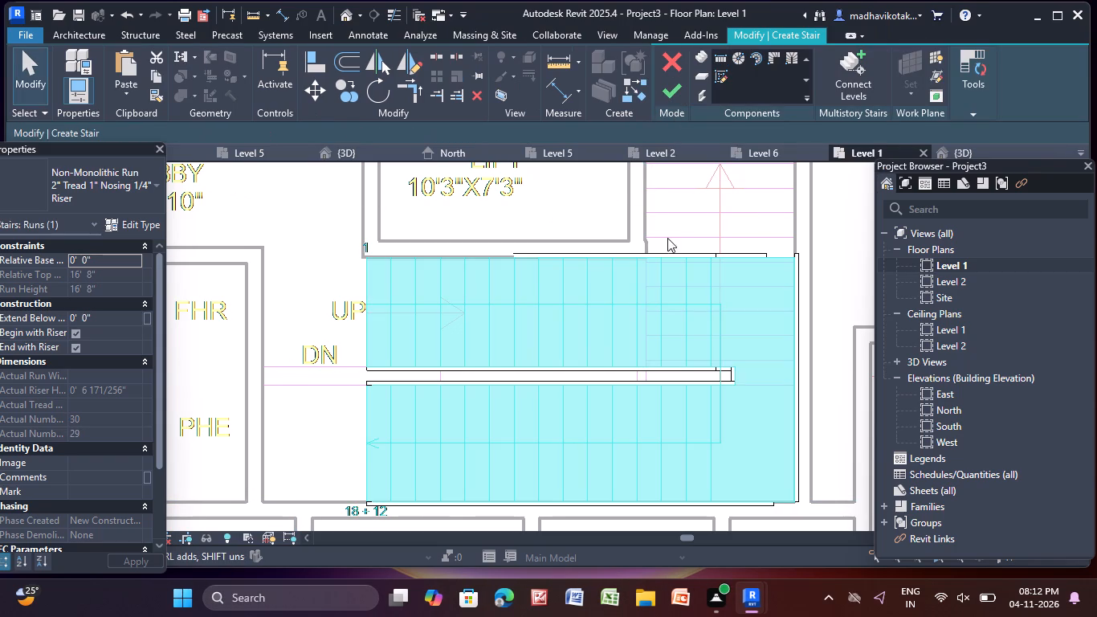
pyautogui.click(665, 96)
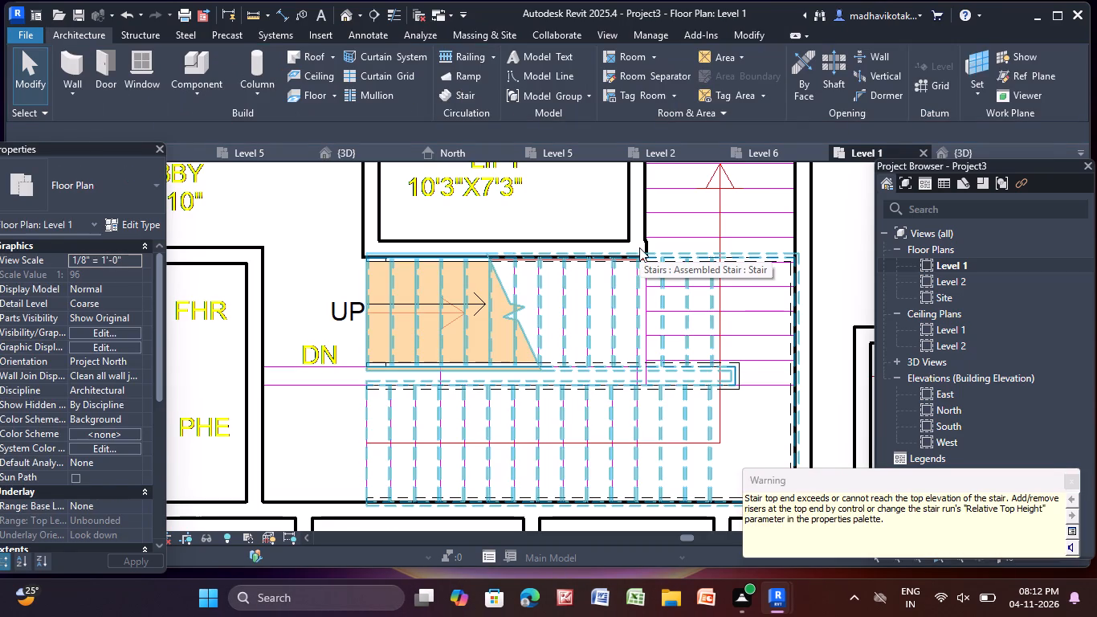
pyautogui.click(316, 219)
# Open the default 3D view to check the new staircase.
pyautogui.scroll(-7, 317, 219)
pyautogui.scroll(-4, 419, 392)
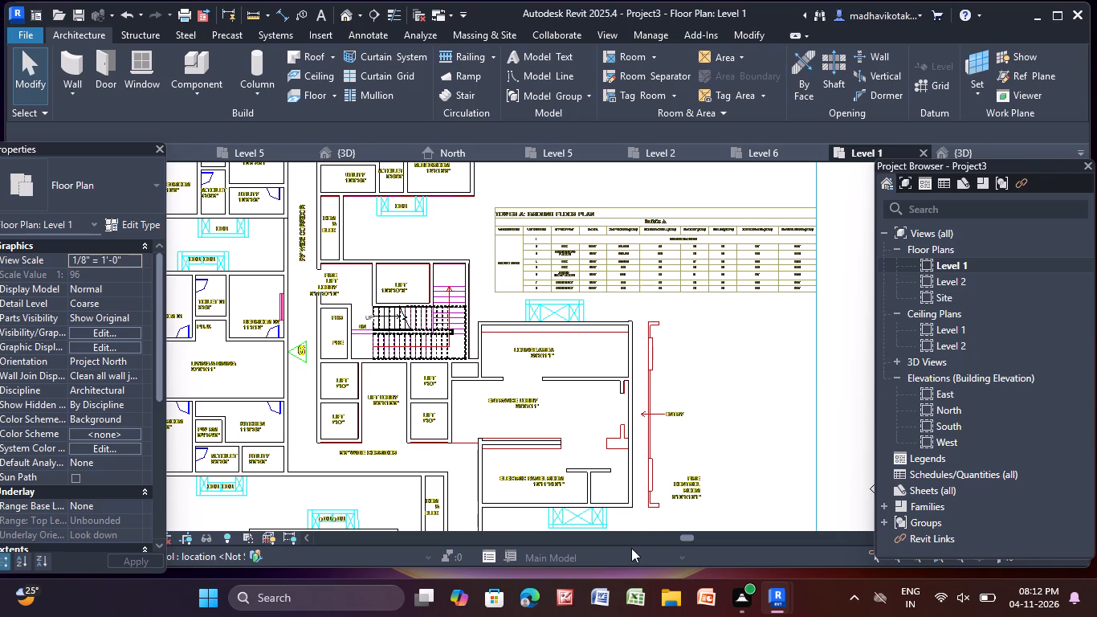
pyautogui.scroll(-3, 430, 216)
pyautogui.scroll(-3, 459, 330)
pyautogui.moveTo(459, 330); pyautogui.dragTo(525, 409, button='middle')
pyautogui.scroll(7, 508, 395)
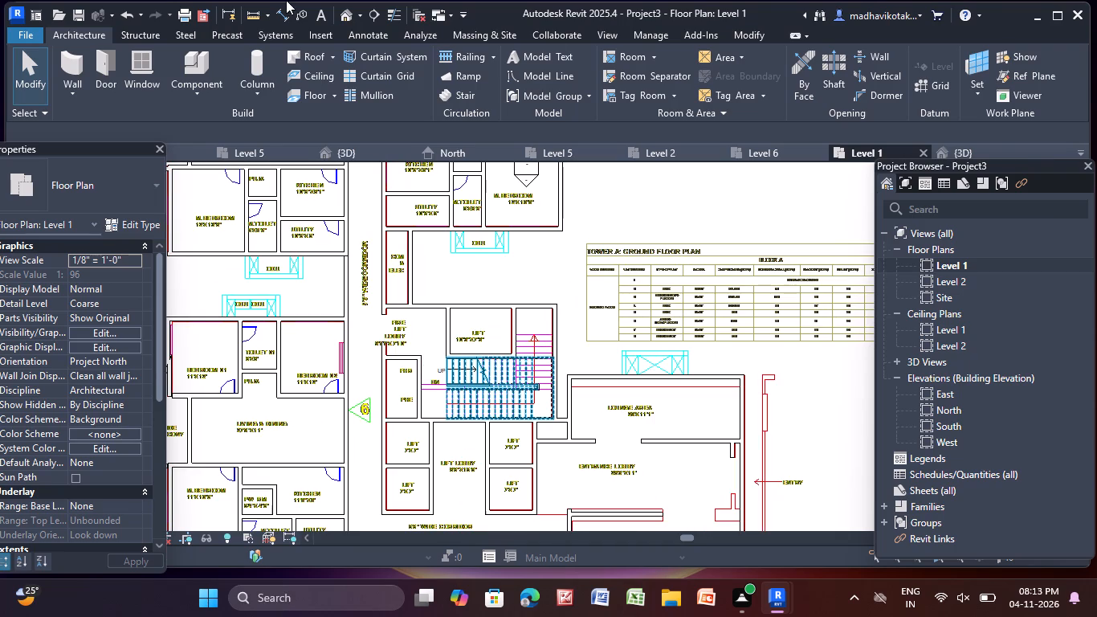
pyautogui.click(345, 21)
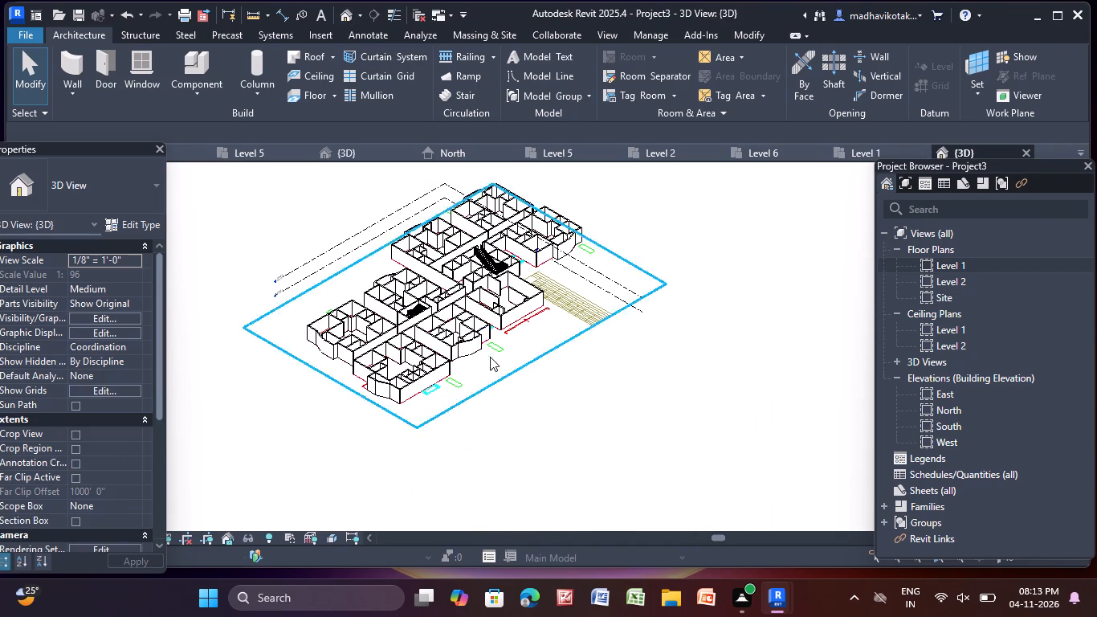
# Set the new staircase's top offset to -1' 0" from Level 2 and clear the selection.
pyautogui.scroll(9, 490, 283)
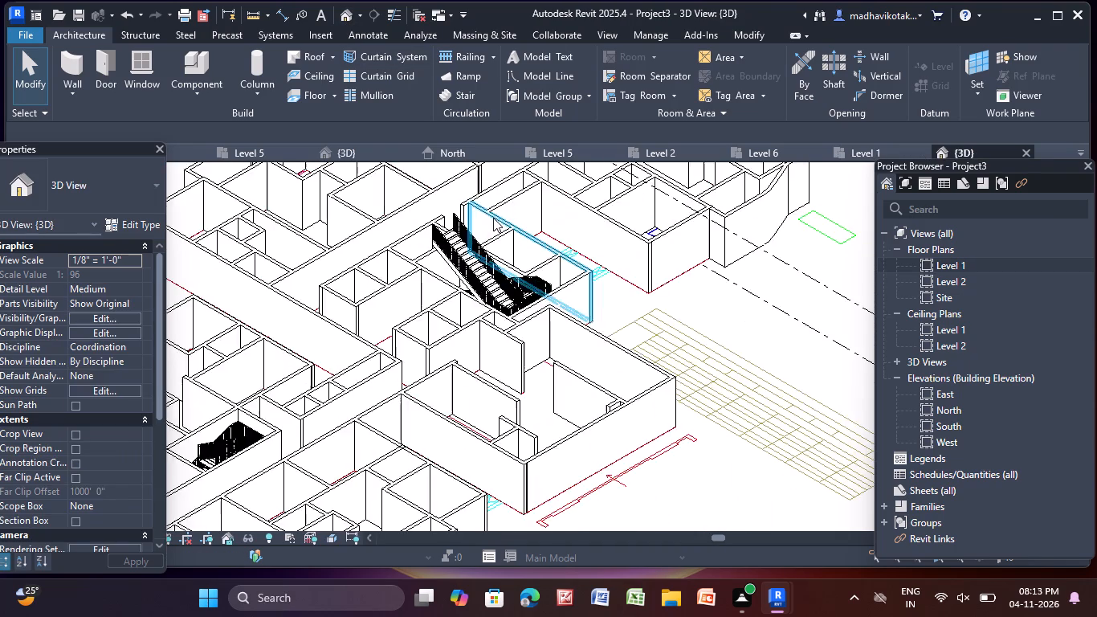
pyautogui.scroll(5, 480, 296)
pyautogui.click(478, 240)
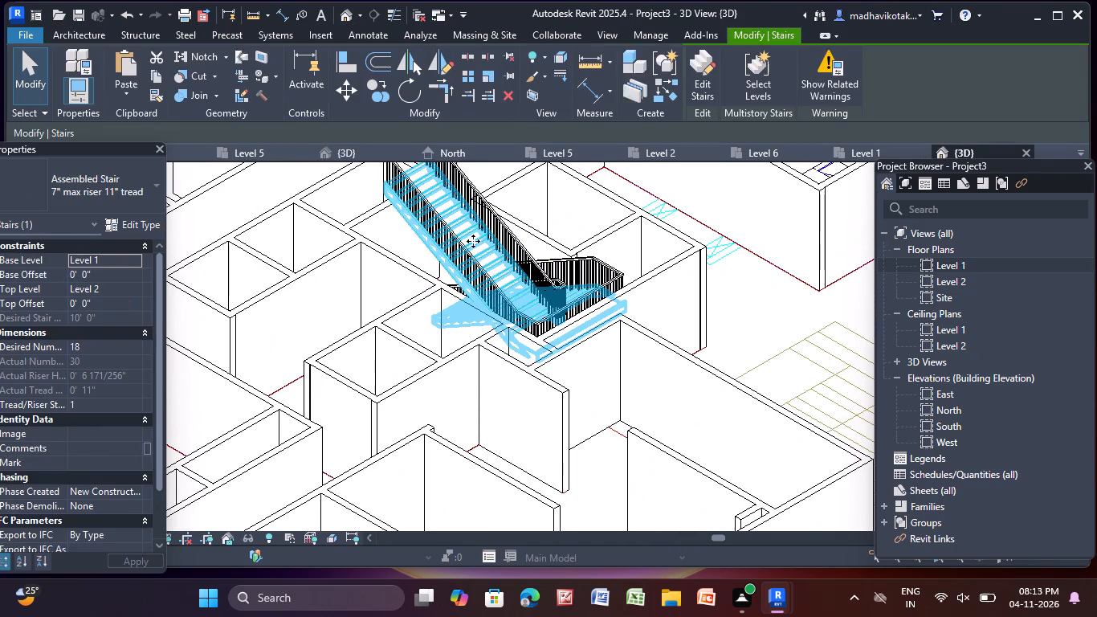
pyautogui.click(115, 304)
pyautogui.press('BackSpace')
pyautogui.write('-1')
pyautogui.press("'")
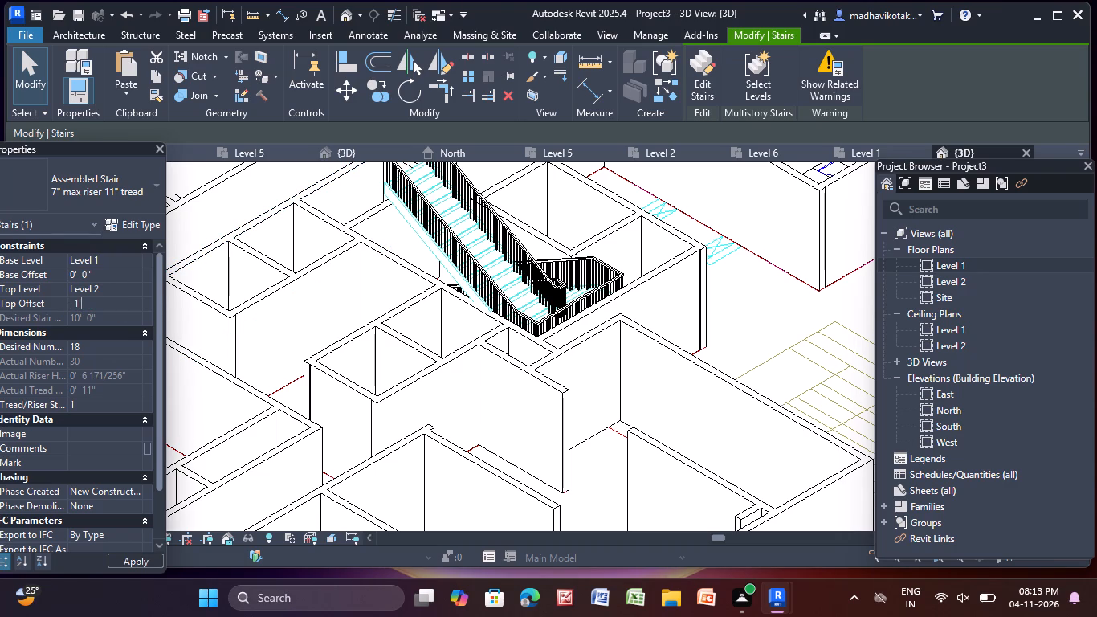
pyautogui.press('Return')
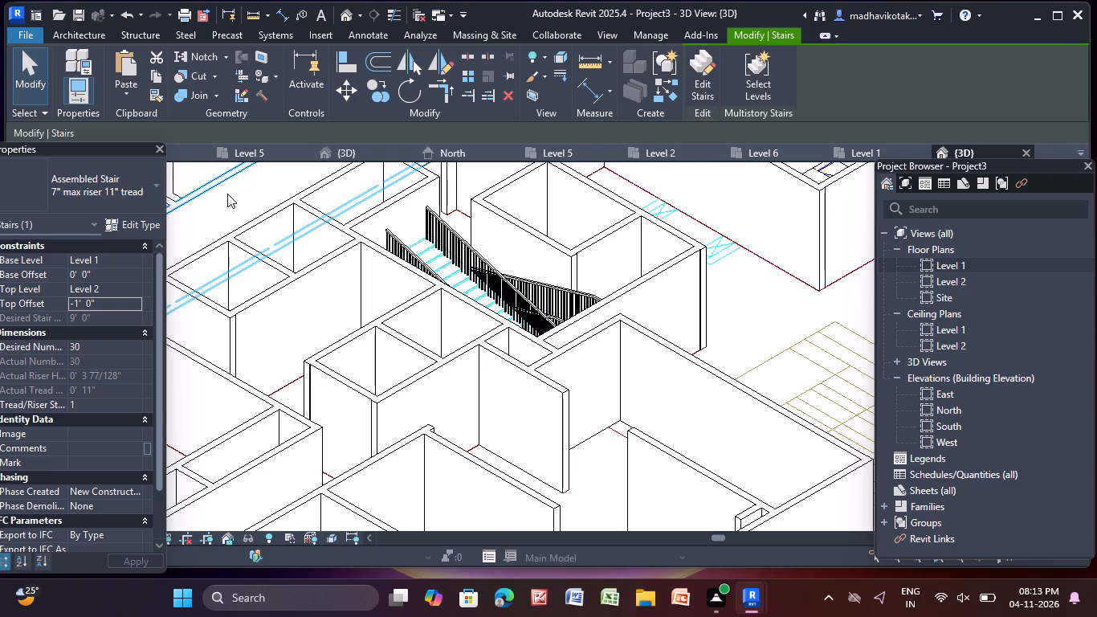
pyautogui.click(227, 194)
pyautogui.scroll(-4, 441, 280)
pyautogui.moveTo(537, 382); pyautogui.dragTo(591, 407, button='middle')
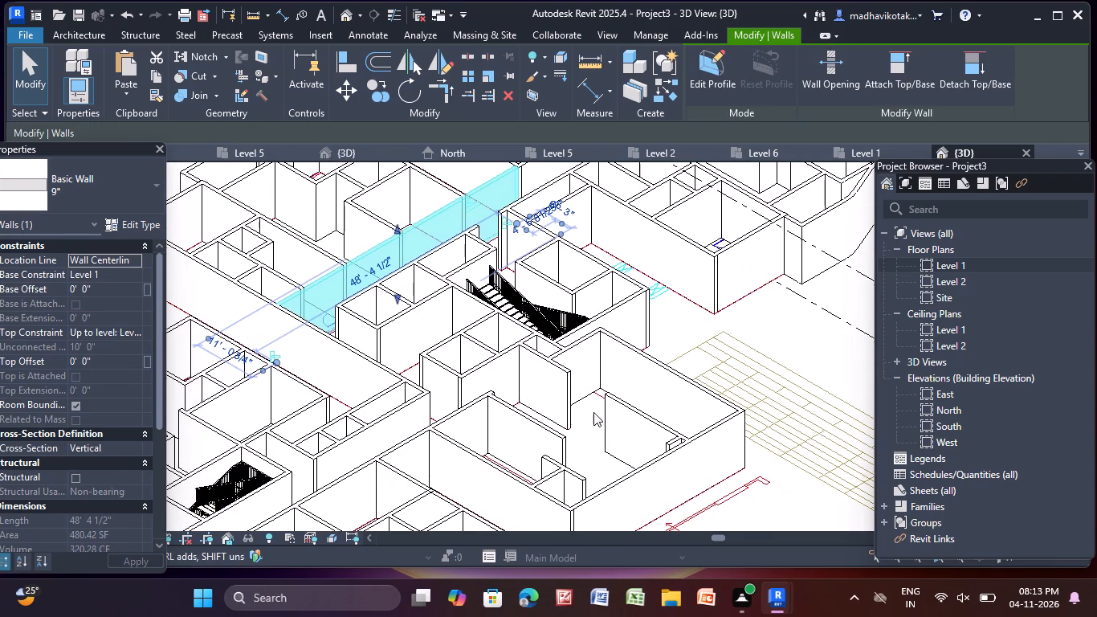
pyautogui.press('Escape')
pyautogui.press('Escape')
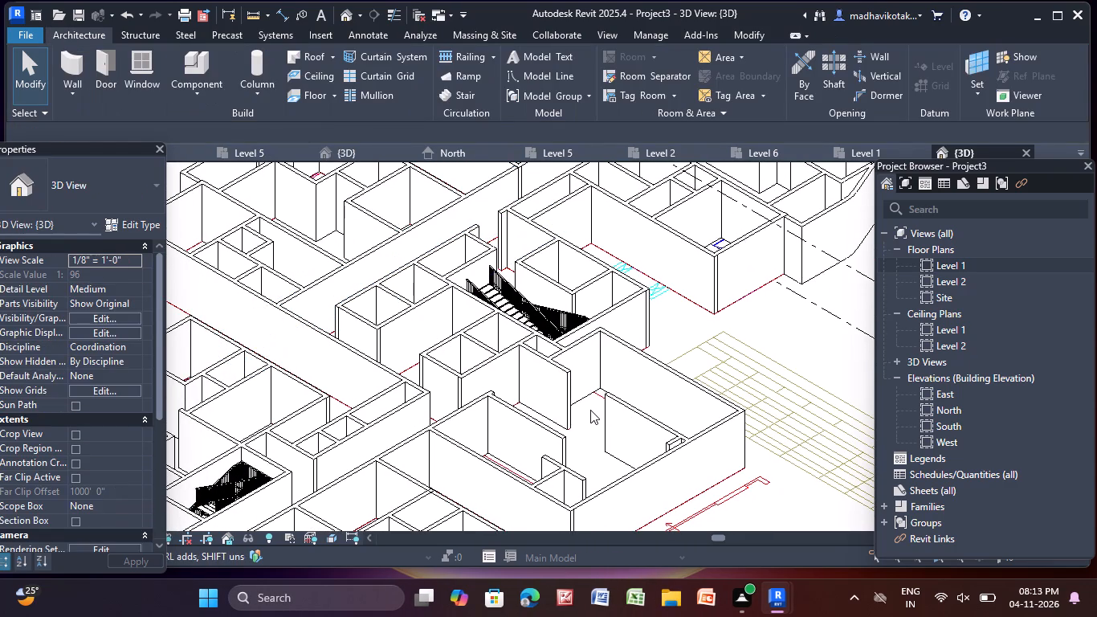
# Close the Properties palette and set the 3D view's visual style to Shaded.
pyautogui.scroll(-4, 526, 608)
pyautogui.scroll(-4, 569, 436)
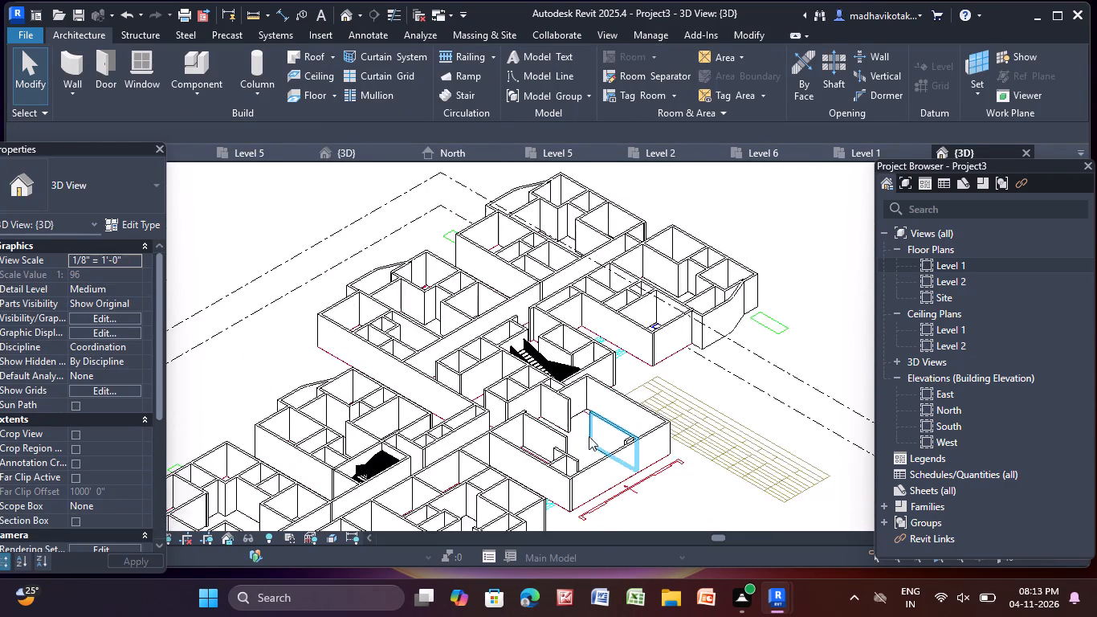
pyautogui.scroll(-3, 603, 437)
pyautogui.moveTo(603, 440); pyautogui.dragTo(679, 321, button='middle')
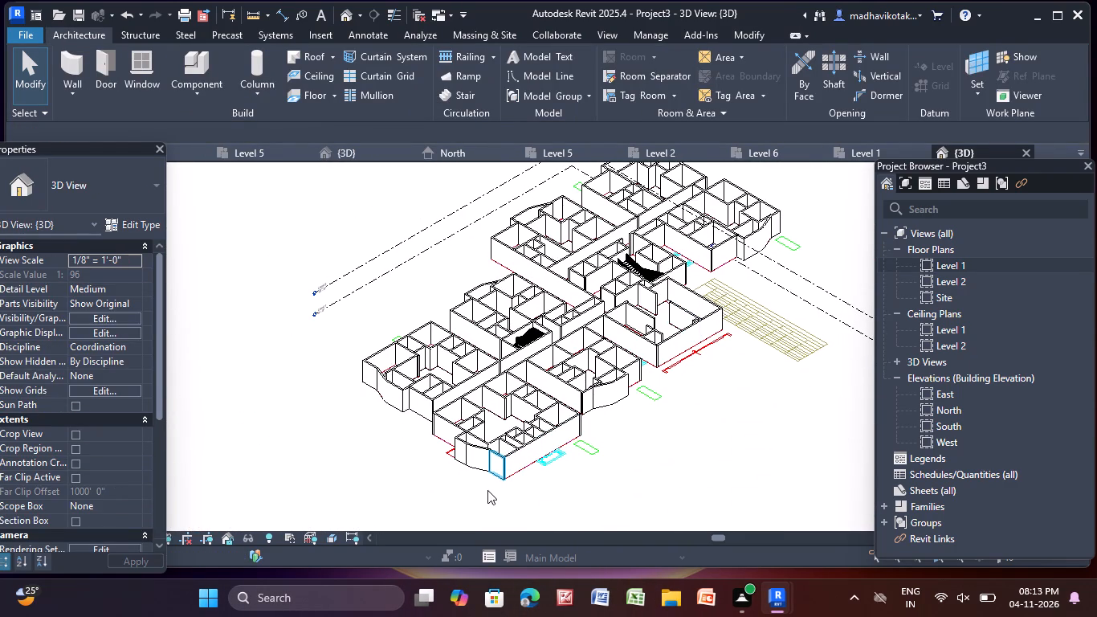
pyautogui.scroll(4, 487, 476)
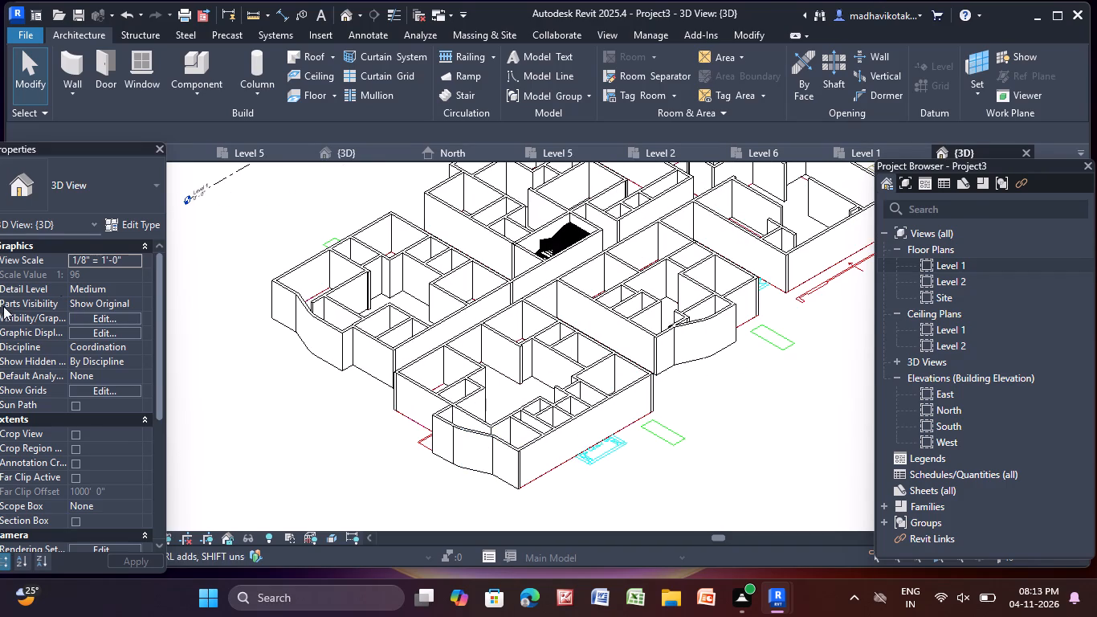
pyautogui.click(157, 149)
pyautogui.click(97, 530)
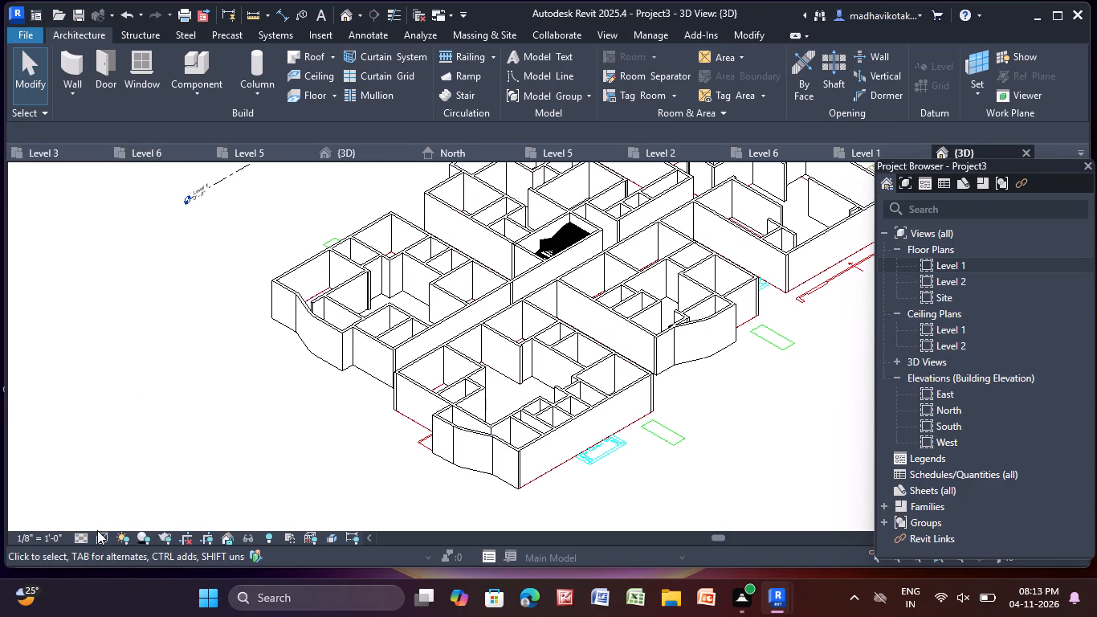
pyautogui.click(100, 535)
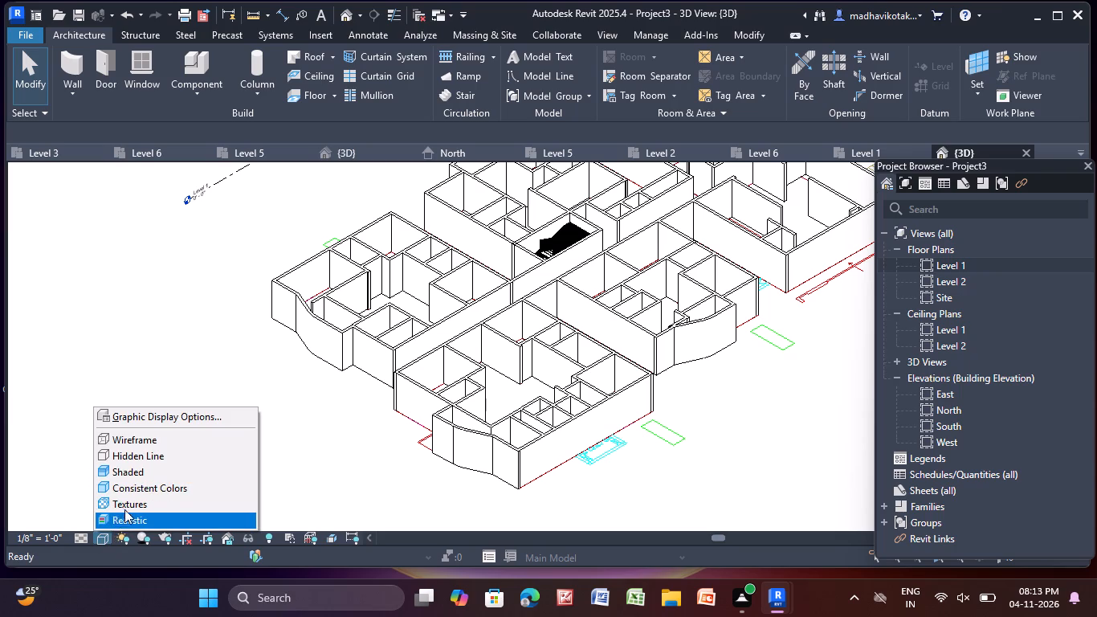
pyautogui.click(135, 478)
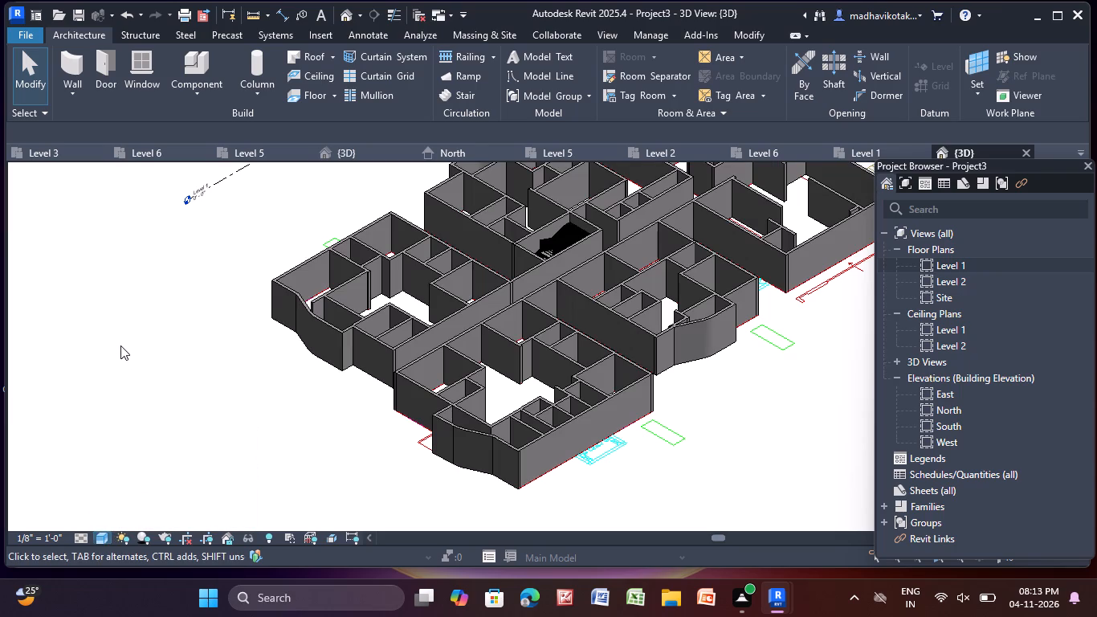
pyautogui.click(120, 345)
pyautogui.scroll(-4, 447, 328)
pyautogui.moveTo(453, 327); pyautogui.dragTo(417, 455, button='middle')
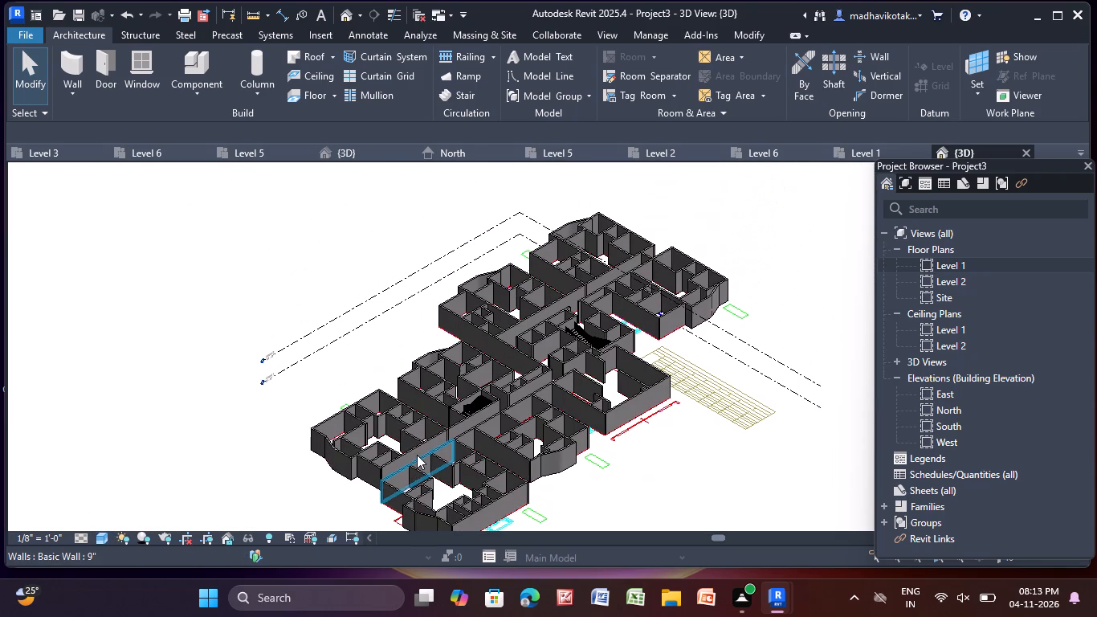
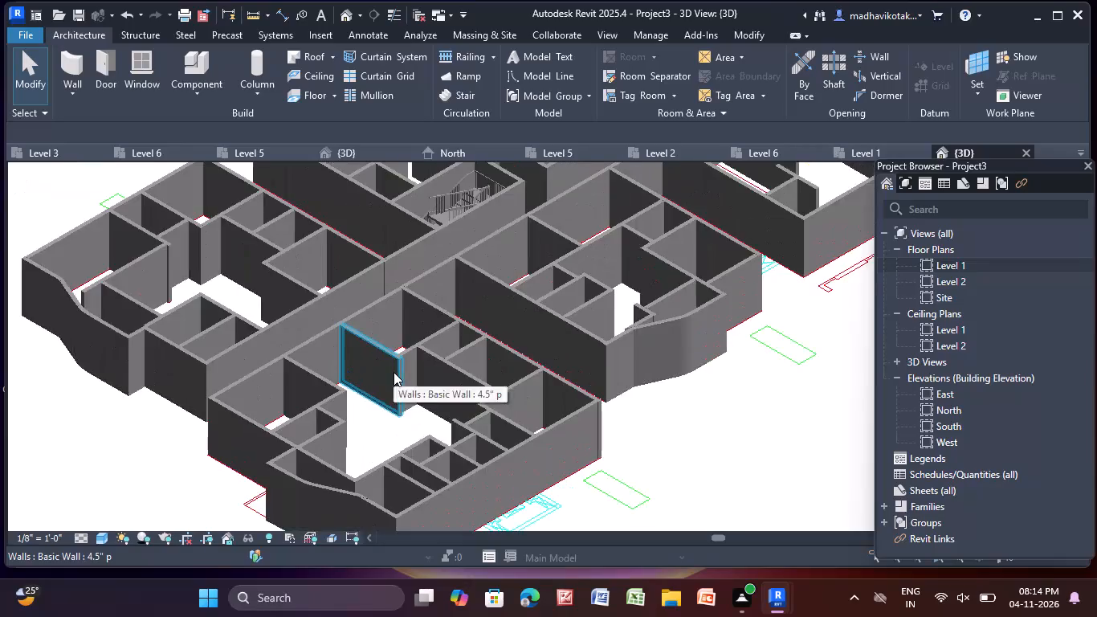
# Open the Level 1 floor plan and display the Properties palette for it.
pyautogui.scroll(-3, 394, 372)
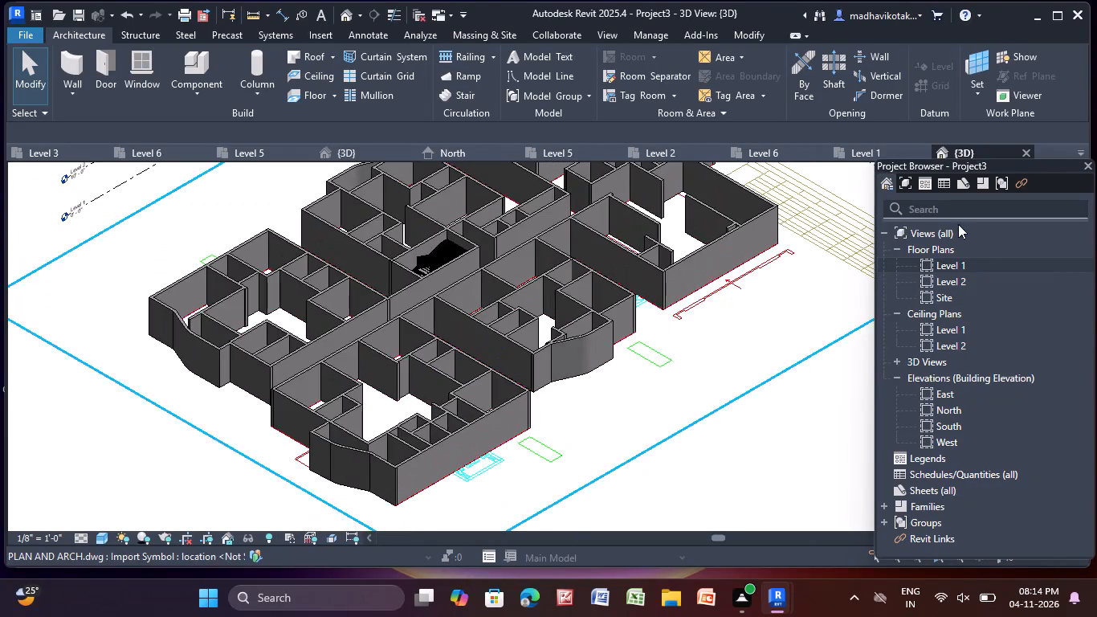
pyautogui.scroll(-4, 650, 385)
pyautogui.moveTo(647, 385); pyautogui.dragTo(524, 492, button='middle')
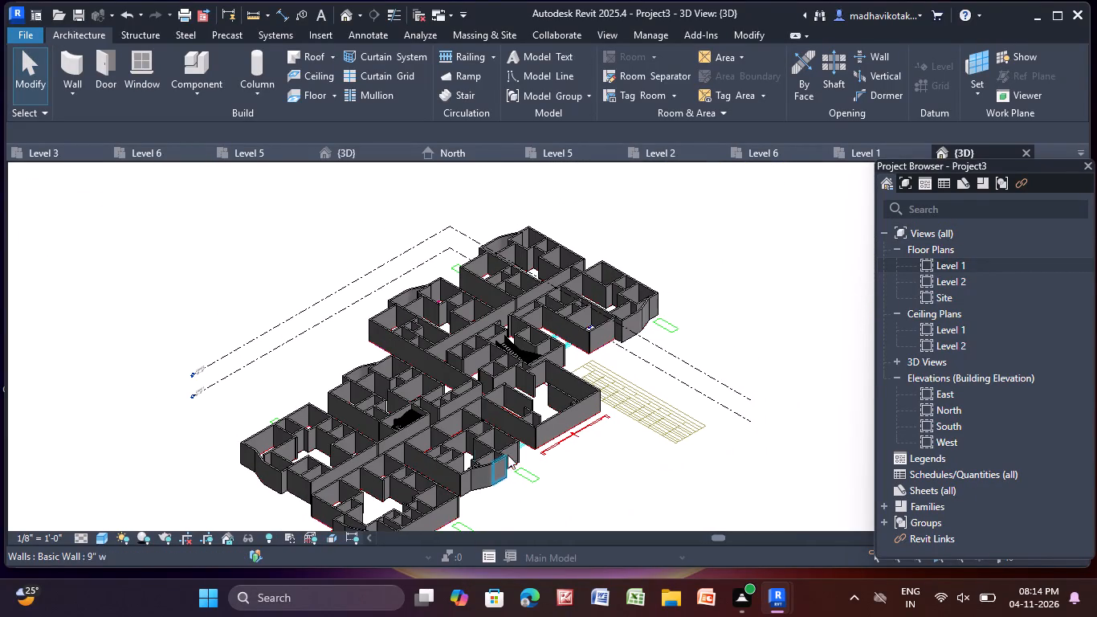
pyautogui.moveTo(396, 398); pyautogui.dragTo(498, 270, button='middle')
pyautogui.scroll(2, 556, 257)
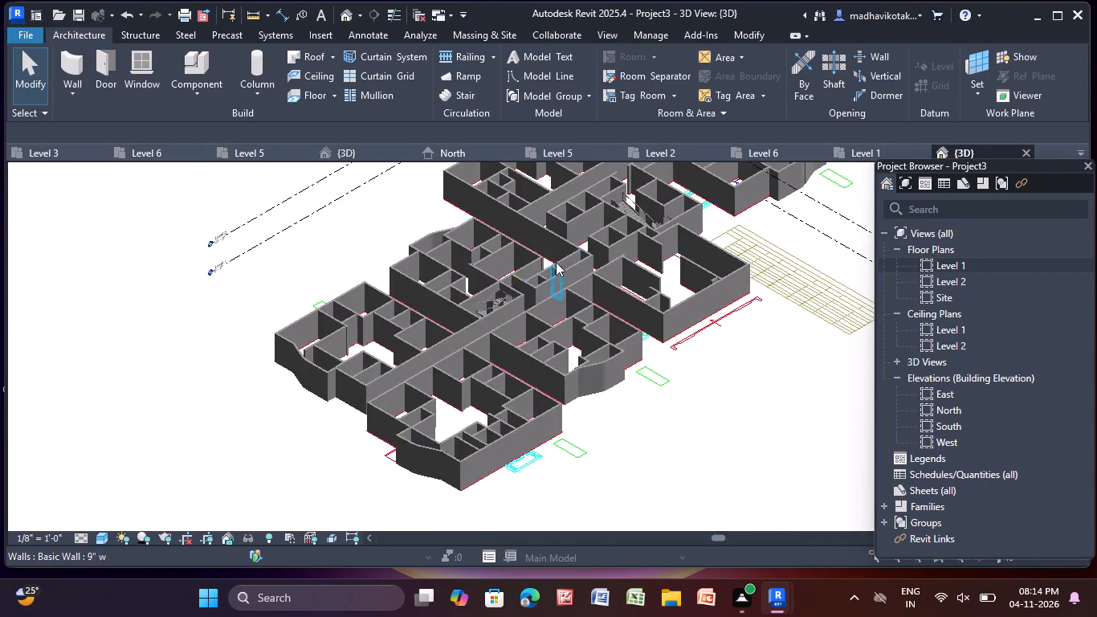
pyautogui.moveTo(550, 272); pyautogui.dragTo(448, 368, button='middle')
pyautogui.doubleClick(994, 261)
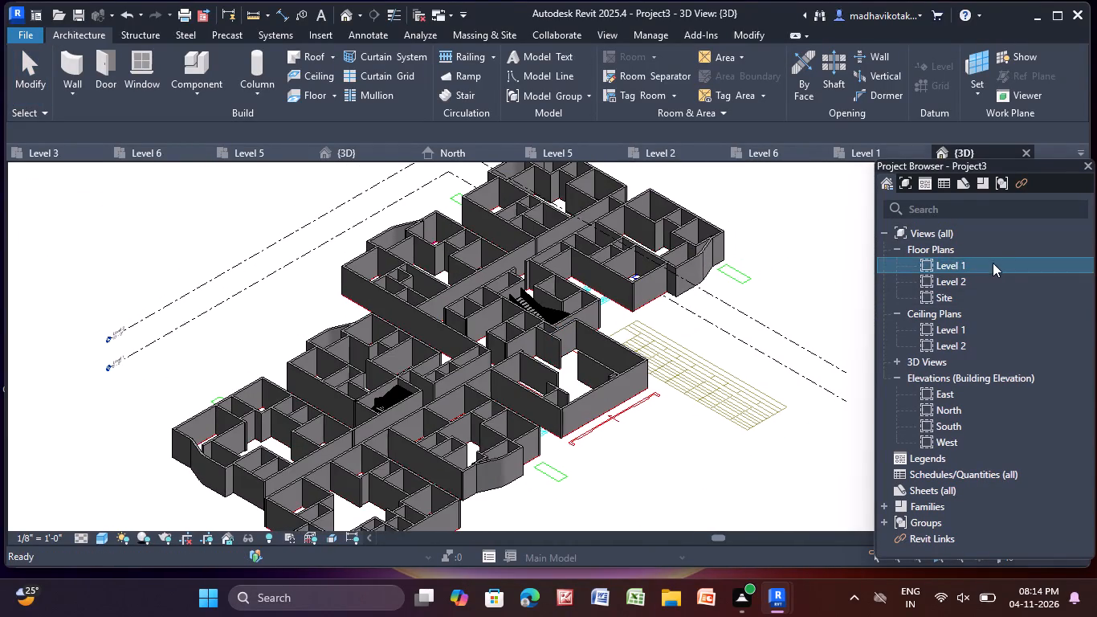
pyautogui.rightClick(140, 270)
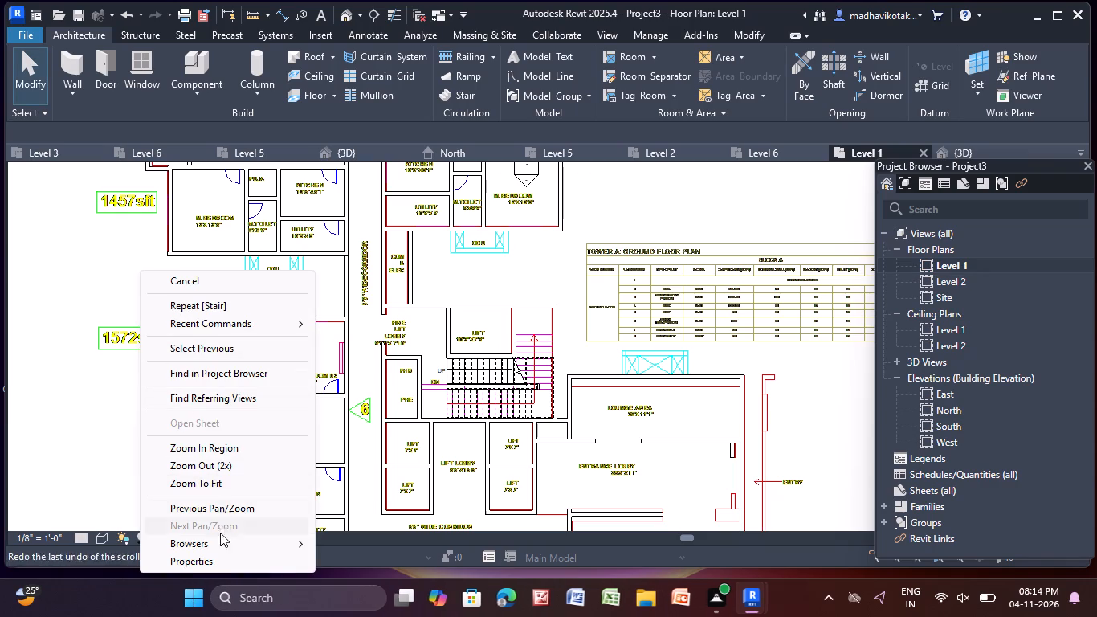
pyautogui.click(212, 562)
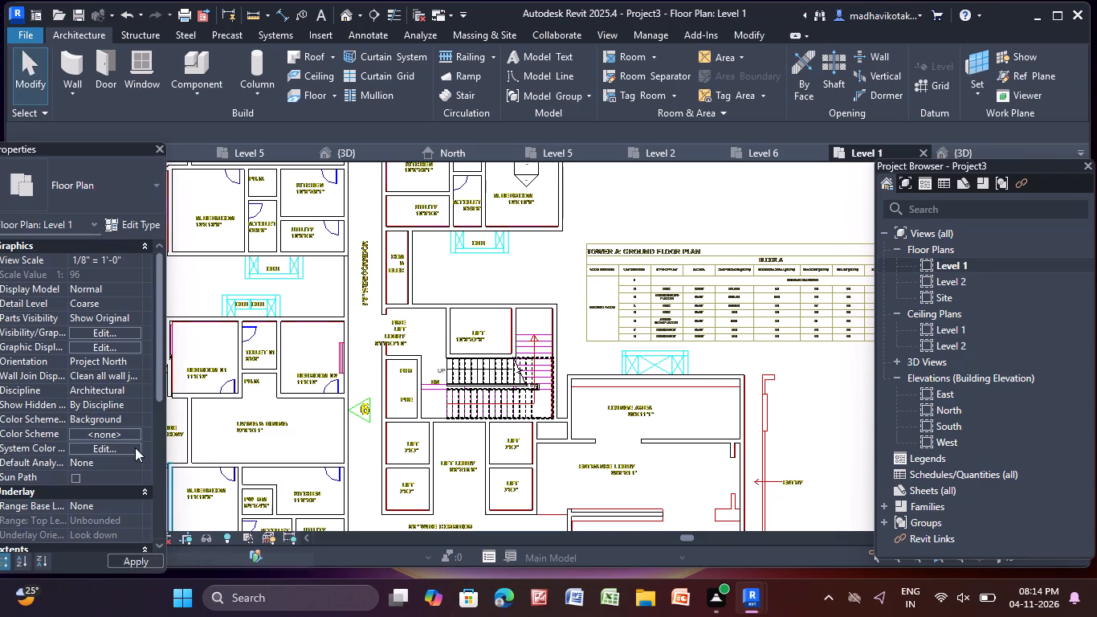
# Examine the Level 1 plan around the 1457 sft apartments, the corridor and the lift and stair core.
pyautogui.scroll(-3, 205, 351)
pyautogui.moveTo(434, 325); pyautogui.dragTo(703, 328, button='middle')
pyautogui.scroll(-1, 532, 295)
pyautogui.moveTo(532, 295); pyautogui.dragTo(532, 308, button='middle')
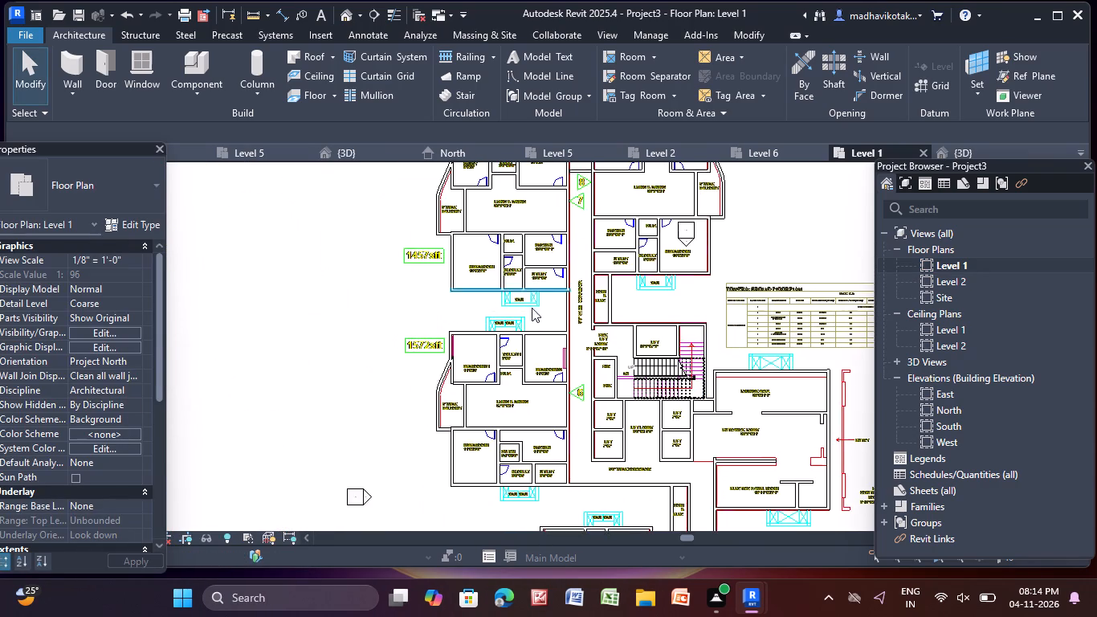
pyautogui.moveTo(532, 308); pyautogui.dragTo(535, 417, button='middle')
pyautogui.scroll(4, 524, 261)
pyautogui.scroll(3, 487, 374)
pyautogui.moveTo(487, 372); pyautogui.dragTo(476, 262, button='middle')
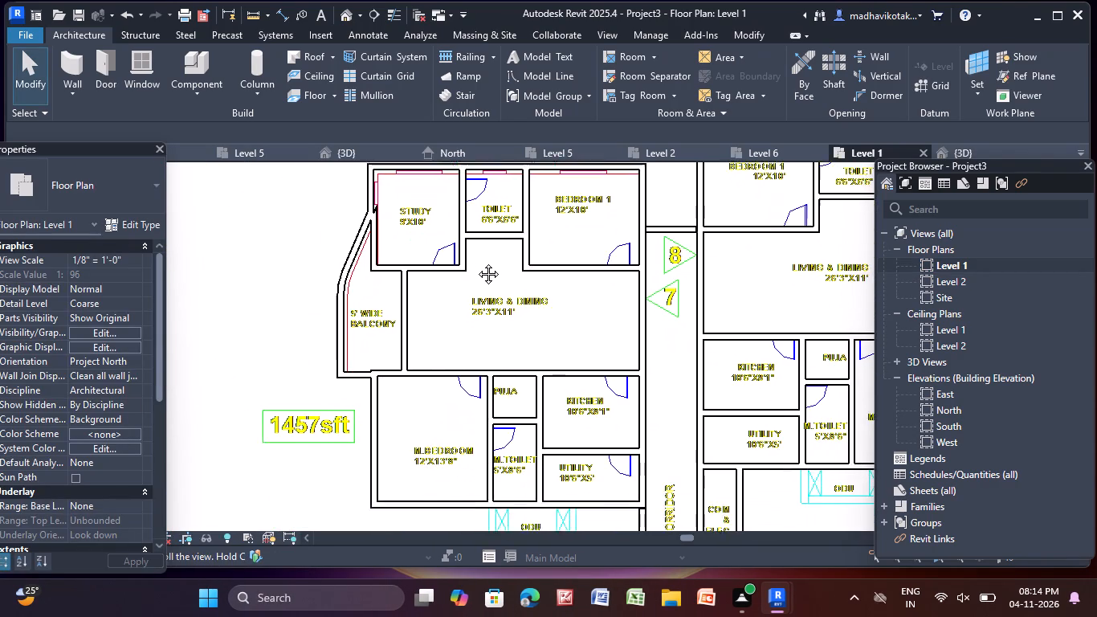
pyautogui.moveTo(476, 262); pyautogui.dragTo(477, 229, button='middle')
pyautogui.scroll(-2, 480, 239)
pyautogui.moveTo(485, 263); pyautogui.dragTo(489, 300, button='middle')
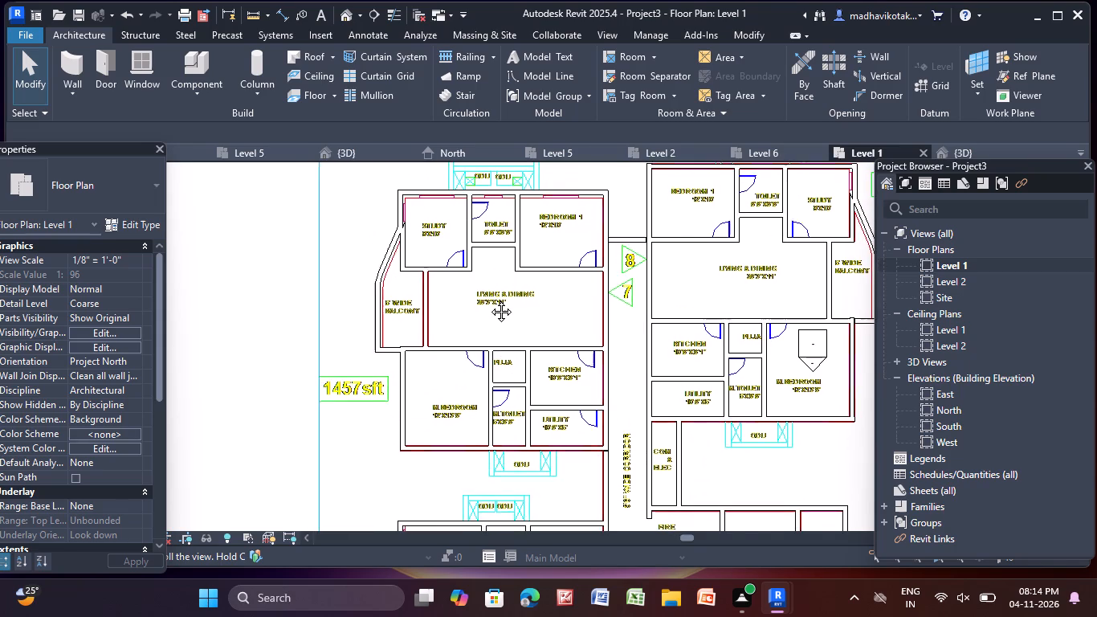
pyautogui.moveTo(489, 300); pyautogui.dragTo(499, 276, button='middle')
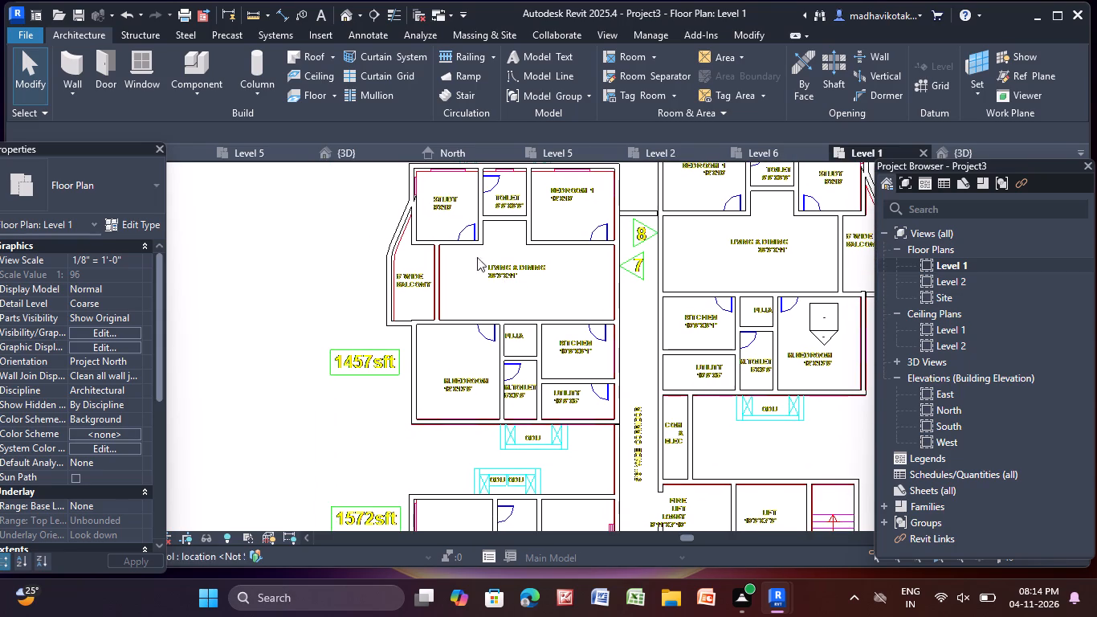
pyautogui.moveTo(472, 256); pyautogui.dragTo(458, 317, button='middle')
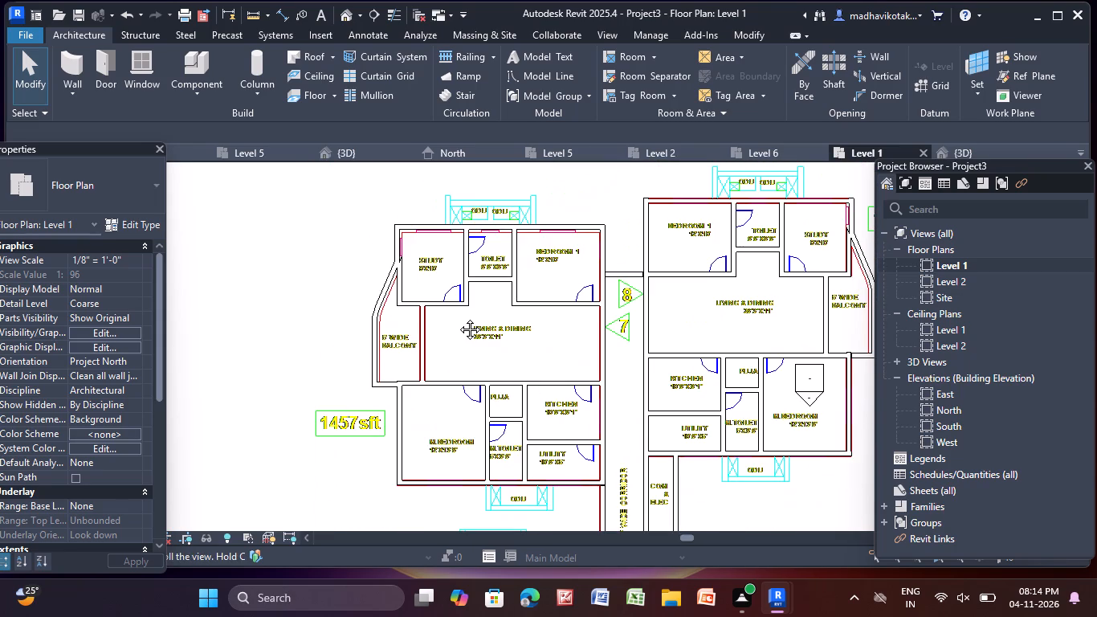
pyautogui.moveTo(458, 317); pyautogui.dragTo(430, 218, button='middle')
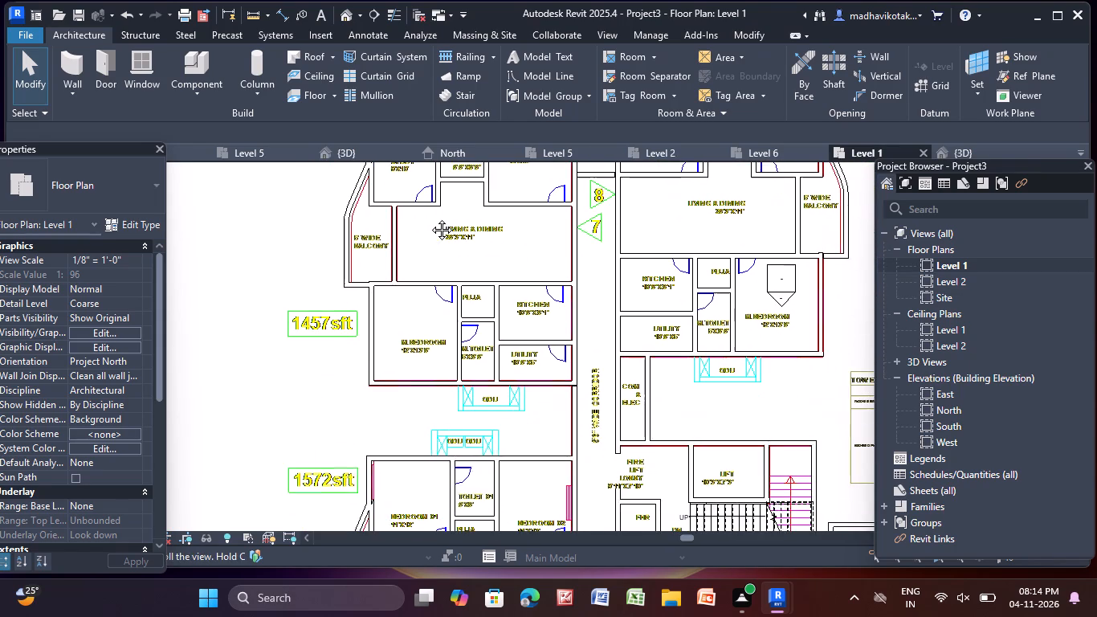
pyautogui.moveTo(430, 218); pyautogui.dragTo(425, 243, button='middle')
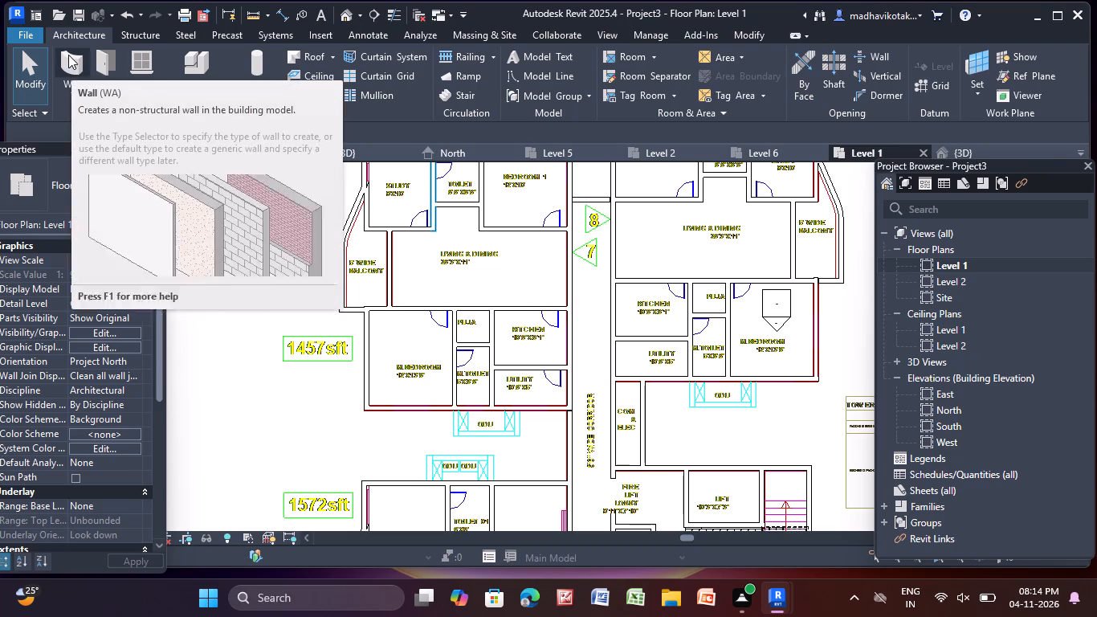
pyautogui.scroll(-1, 400, 281)
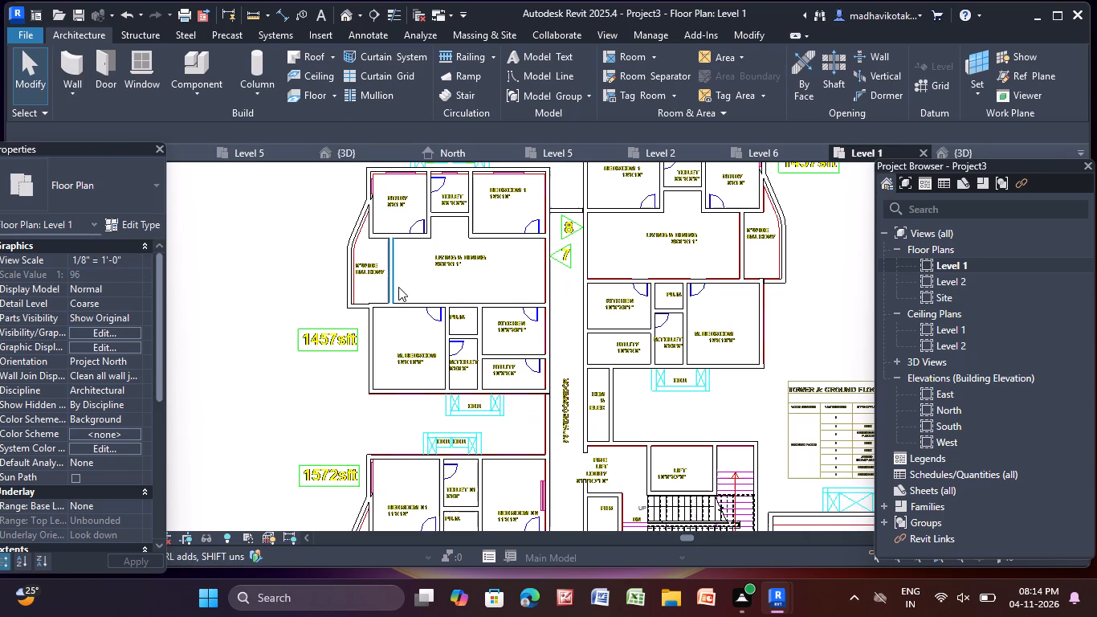
pyautogui.moveTo(398, 287); pyautogui.dragTo(390, 320, button='middle')
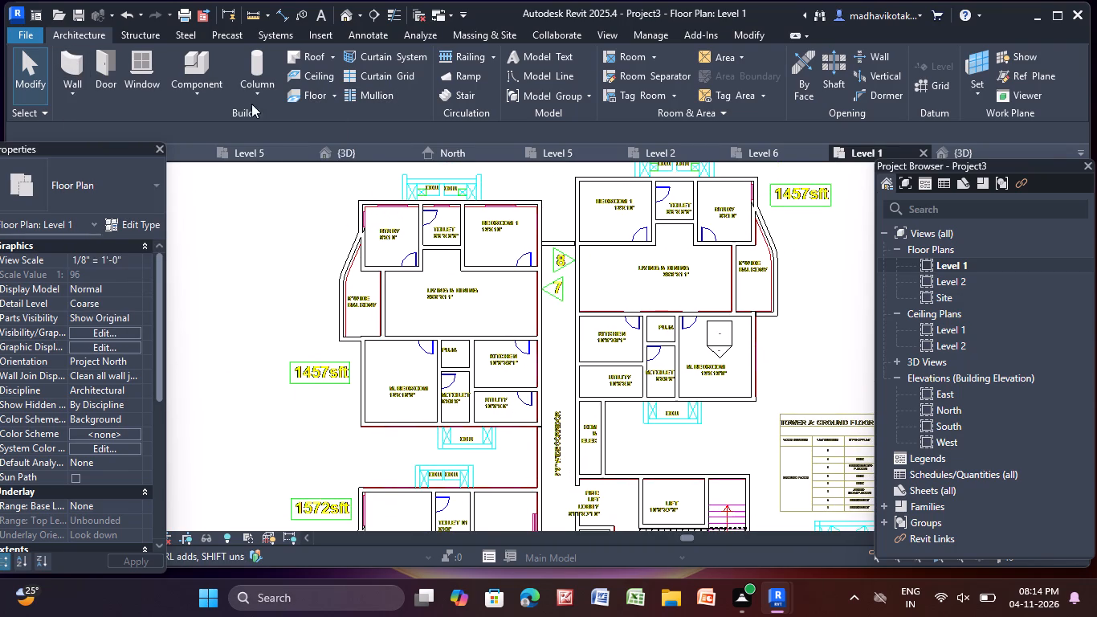
# Start a Generic - 12" floor on Level 1 and pick boundary lines along the 5' wide balcony's straight, curved and slanted outer edges.
pyautogui.click(316, 96)
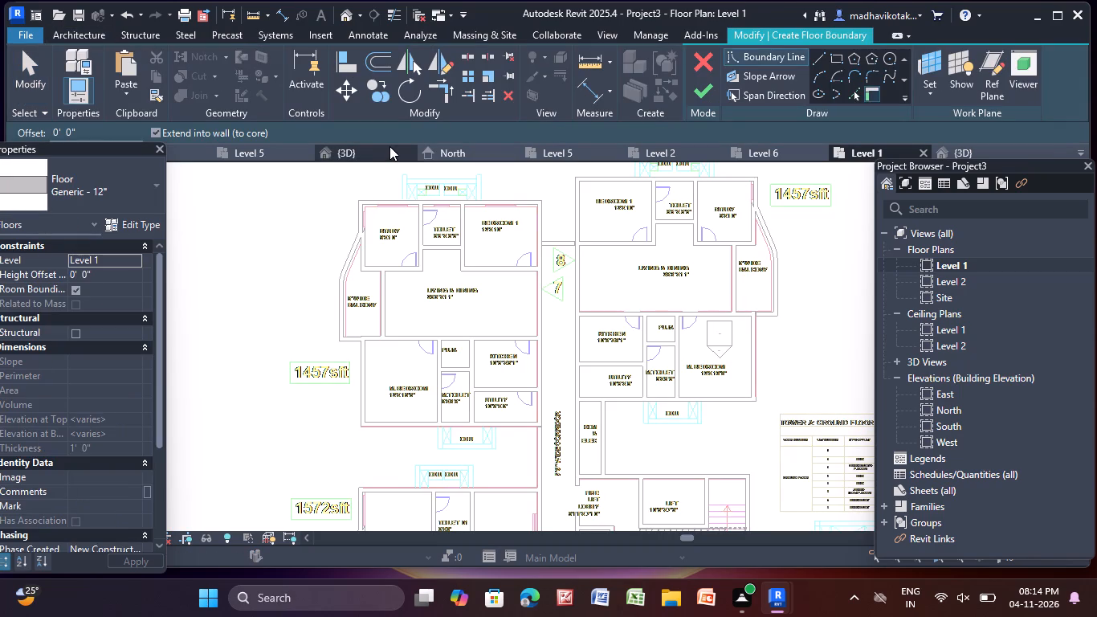
pyautogui.click(857, 95)
pyautogui.scroll(9, 337, 314)
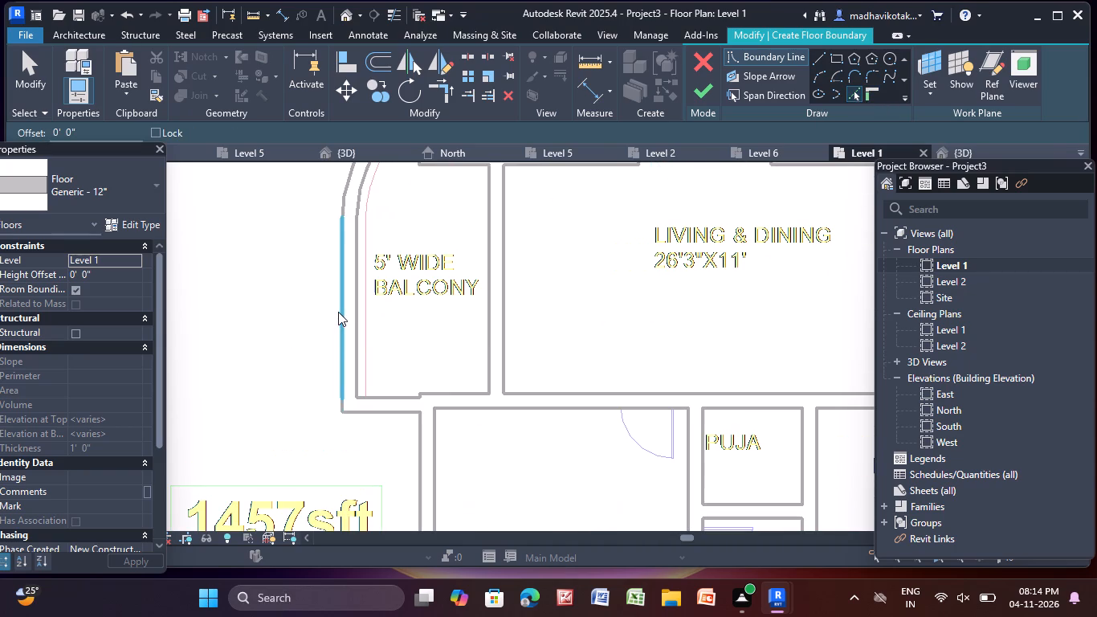
pyautogui.click(338, 312)
pyautogui.scroll(4, 368, 412)
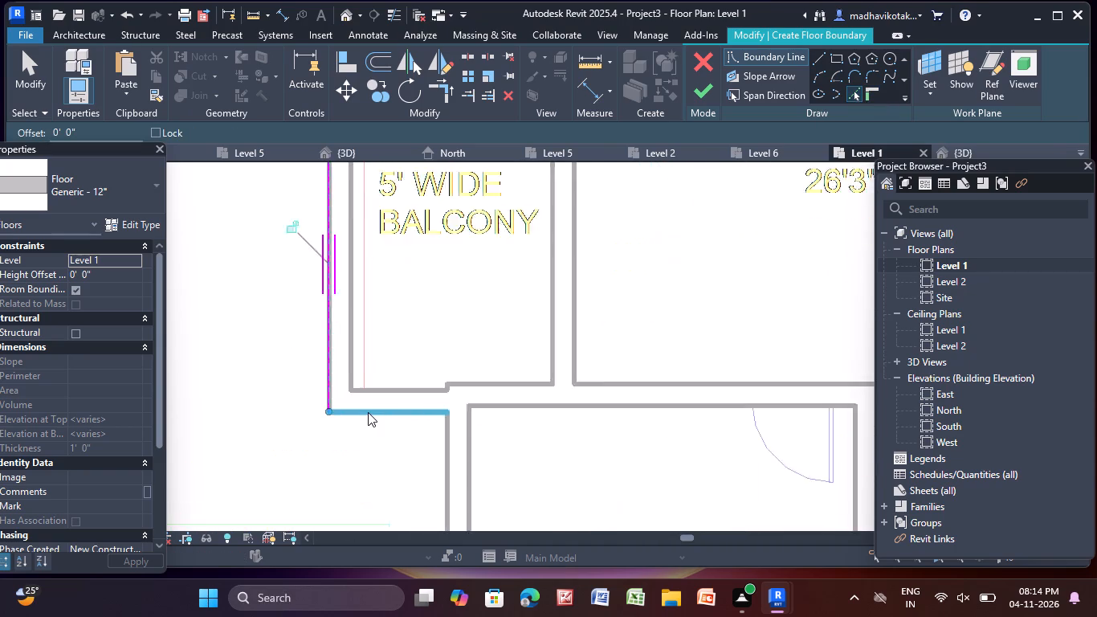
pyautogui.click(368, 412)
pyautogui.scroll(-4, 367, 398)
pyautogui.moveTo(367, 398); pyautogui.dragTo(373, 582, button='middle')
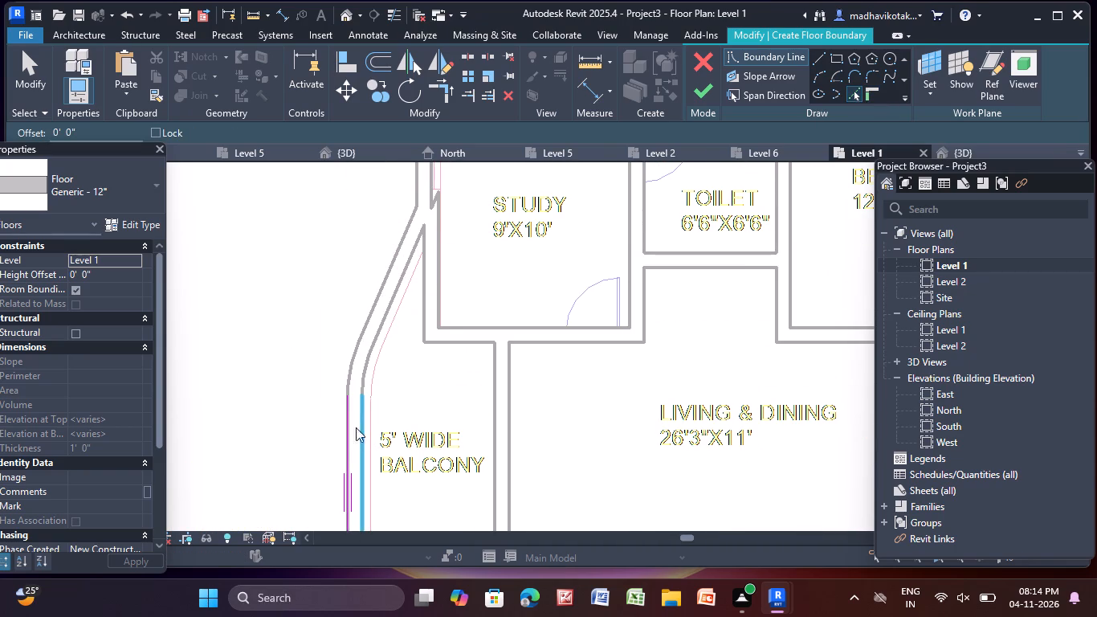
pyautogui.scroll(5, 351, 382)
pyautogui.click(343, 377)
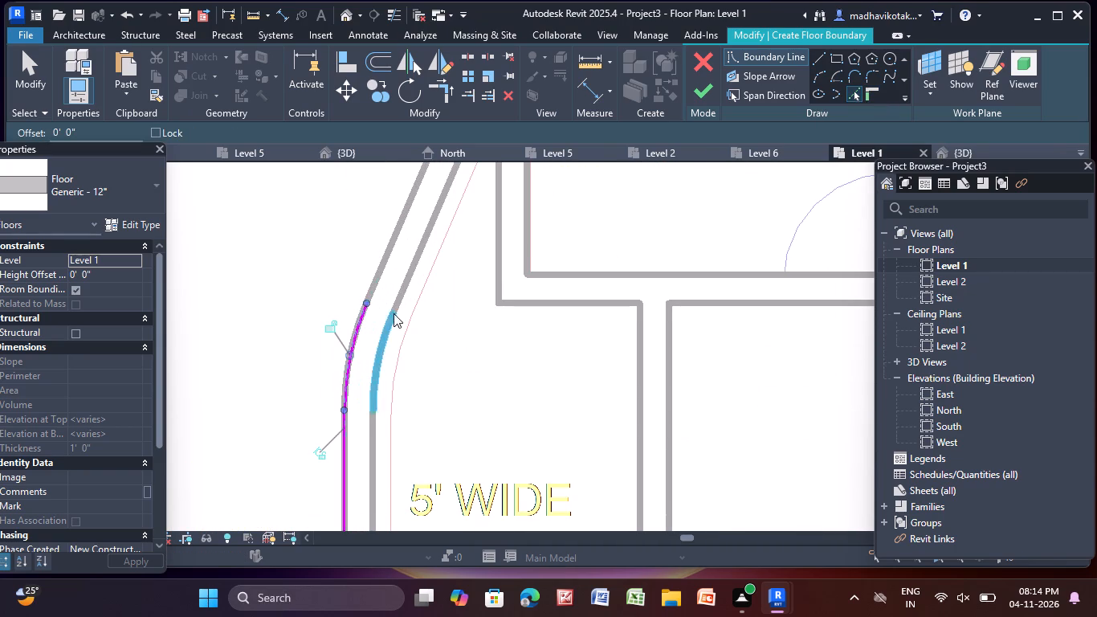
pyautogui.moveTo(401, 291); pyautogui.dragTo(393, 460, button='middle')
pyautogui.click(374, 435)
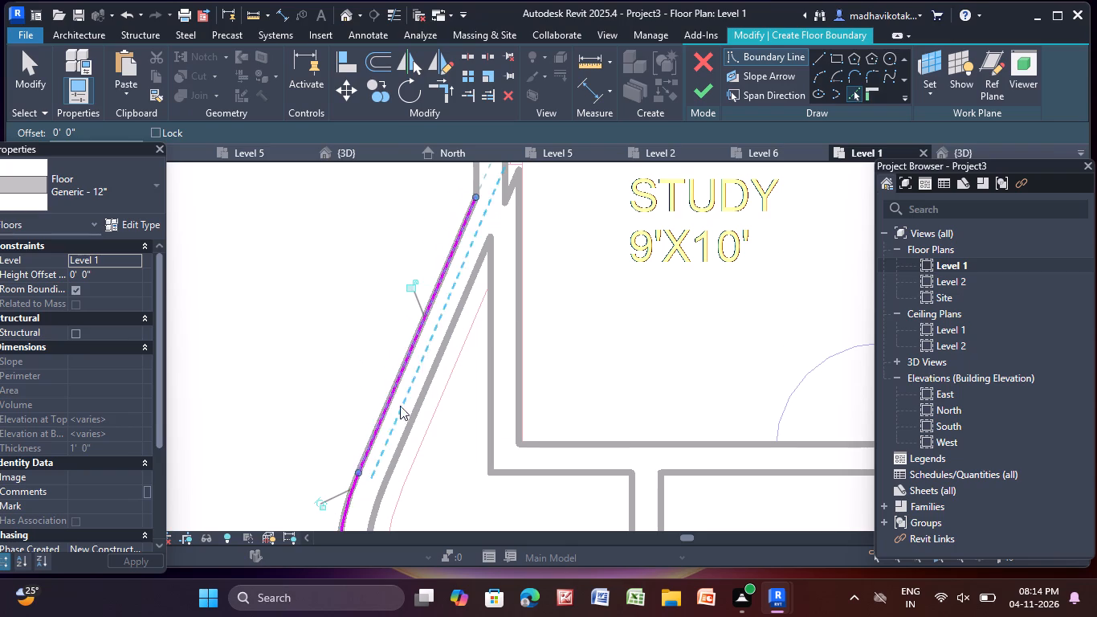
# Continue the floor boundary along the study's outer side wall, the outer wall past toilet and Bedroom 1, and the corridor-side wall.
pyautogui.scroll(-1, 437, 351)
pyautogui.moveTo(437, 351); pyautogui.dragTo(472, 533, button='middle')
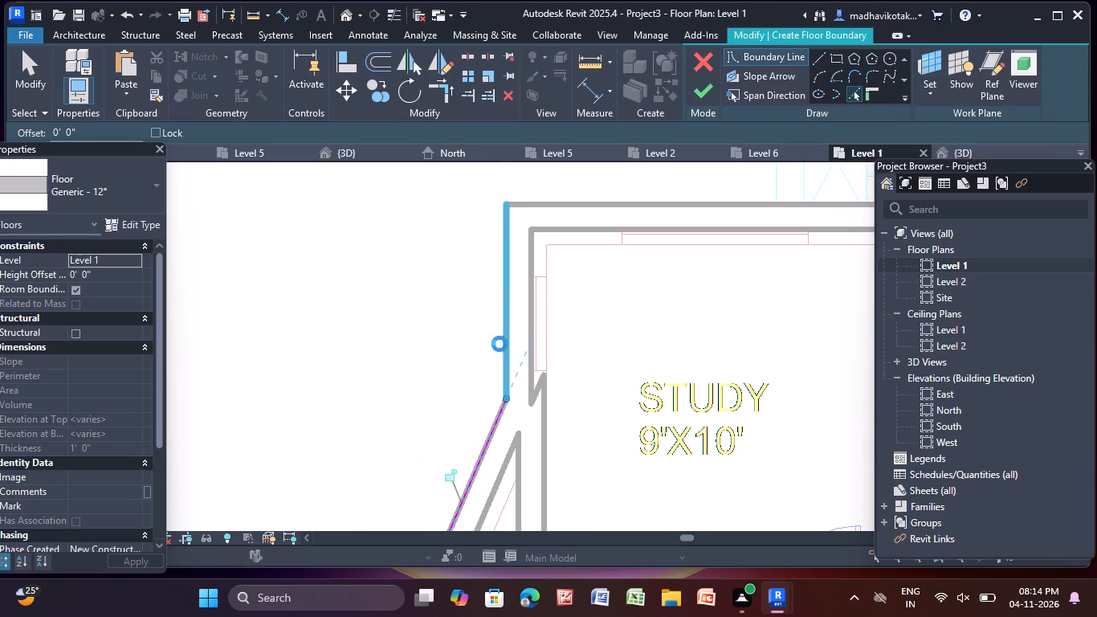
pyautogui.click(500, 344)
pyautogui.scroll(-5, 552, 266)
pyautogui.click(632, 236)
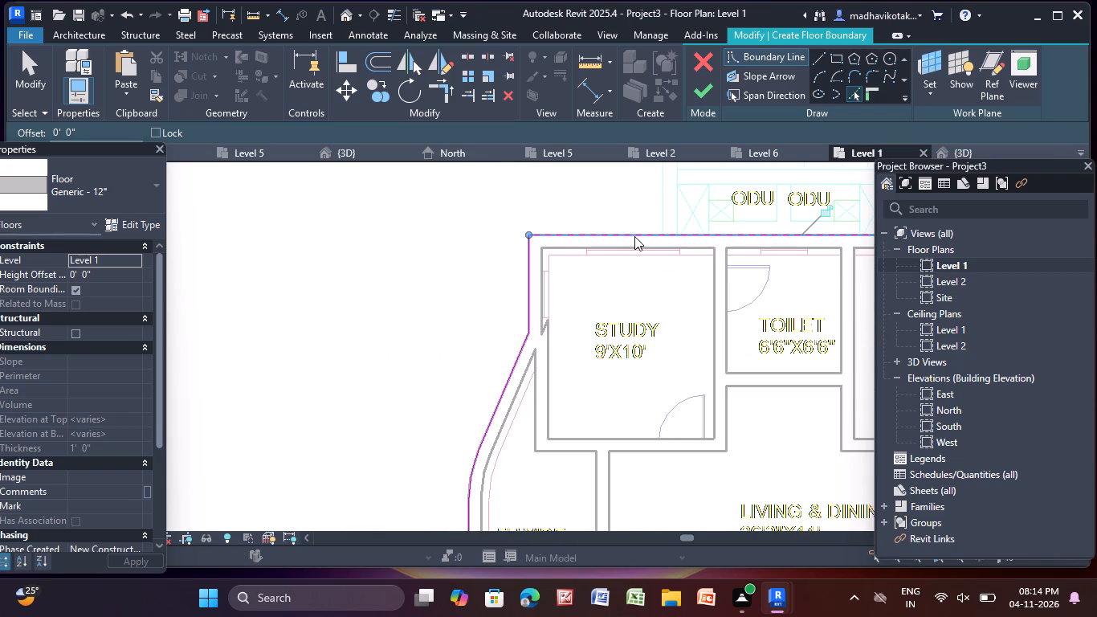
pyautogui.scroll(-5, 636, 239)
pyautogui.moveTo(671, 288); pyautogui.dragTo(535, 264, button='middle')
pyautogui.scroll(4, 650, 286)
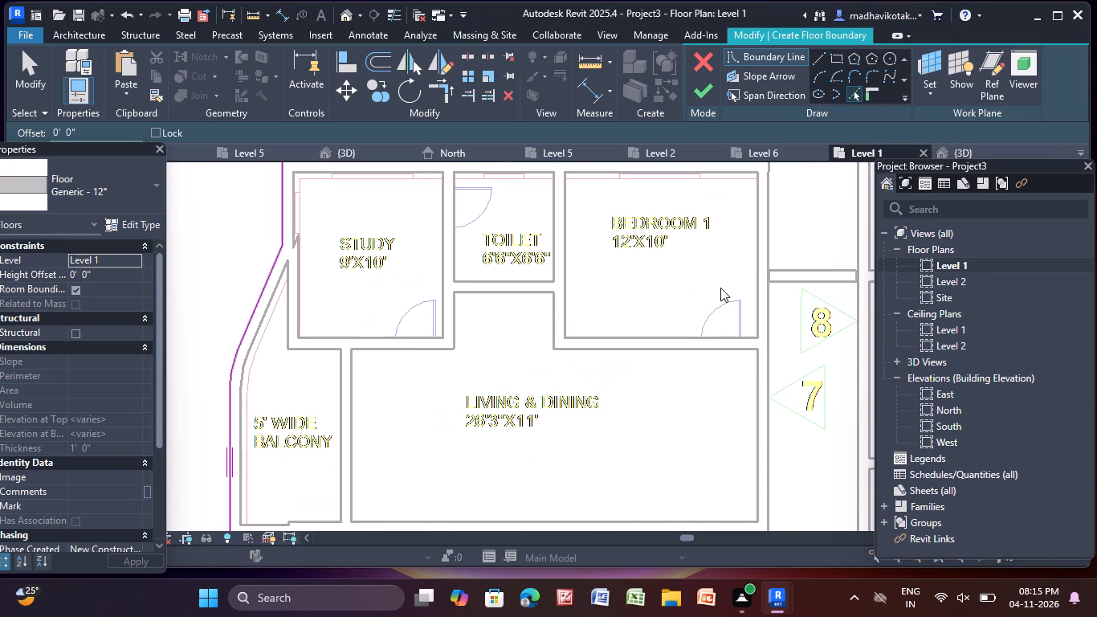
pyautogui.click(769, 292)
# Pick the outer wall faces below the utility and master bedroom and beside the master bedroom as floor boundary lines.
pyautogui.scroll(-4, 770, 291)
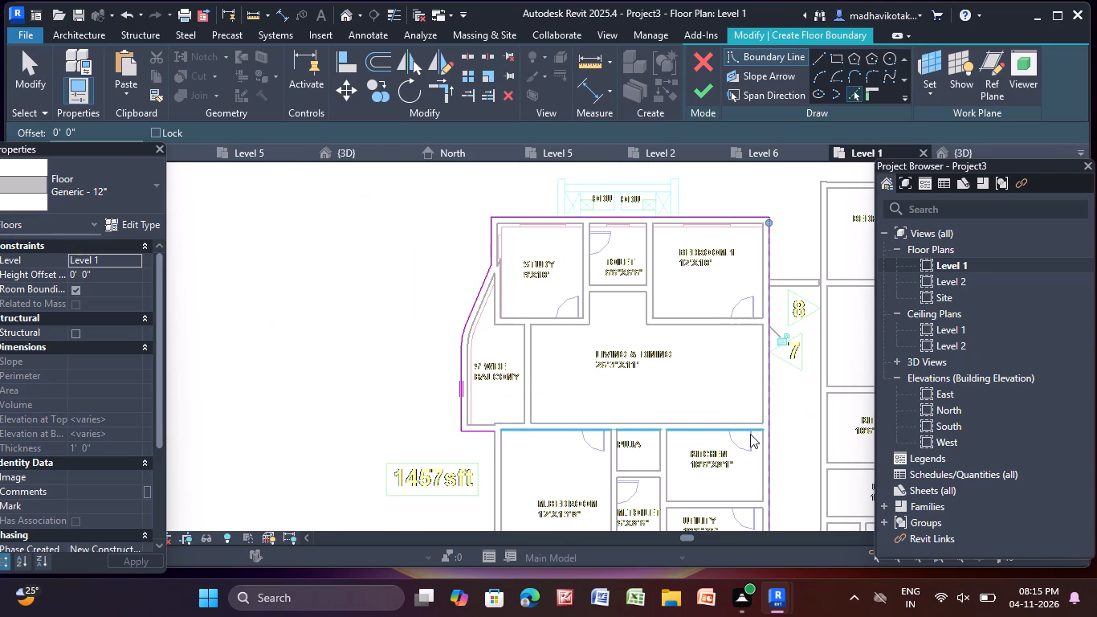
pyautogui.moveTo(750, 432); pyautogui.dragTo(703, 165, button='middle')
pyautogui.scroll(3, 708, 292)
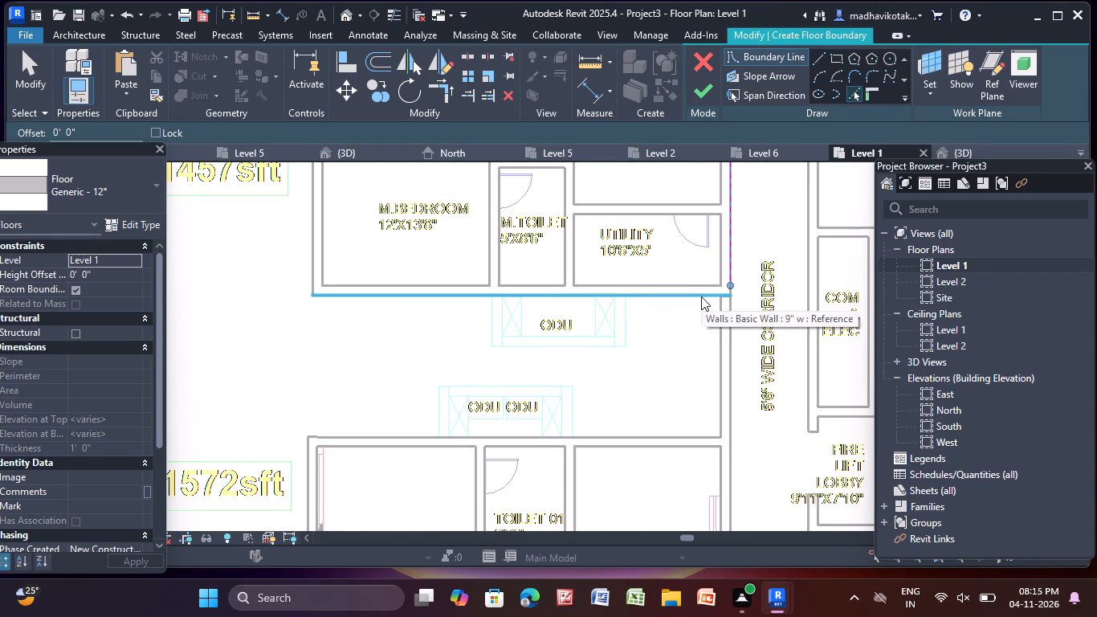
pyautogui.click(701, 296)
pyautogui.scroll(-2, 479, 323)
pyautogui.moveTo(477, 326); pyautogui.dragTo(588, 432, button='middle')
pyautogui.scroll(3, 525, 398)
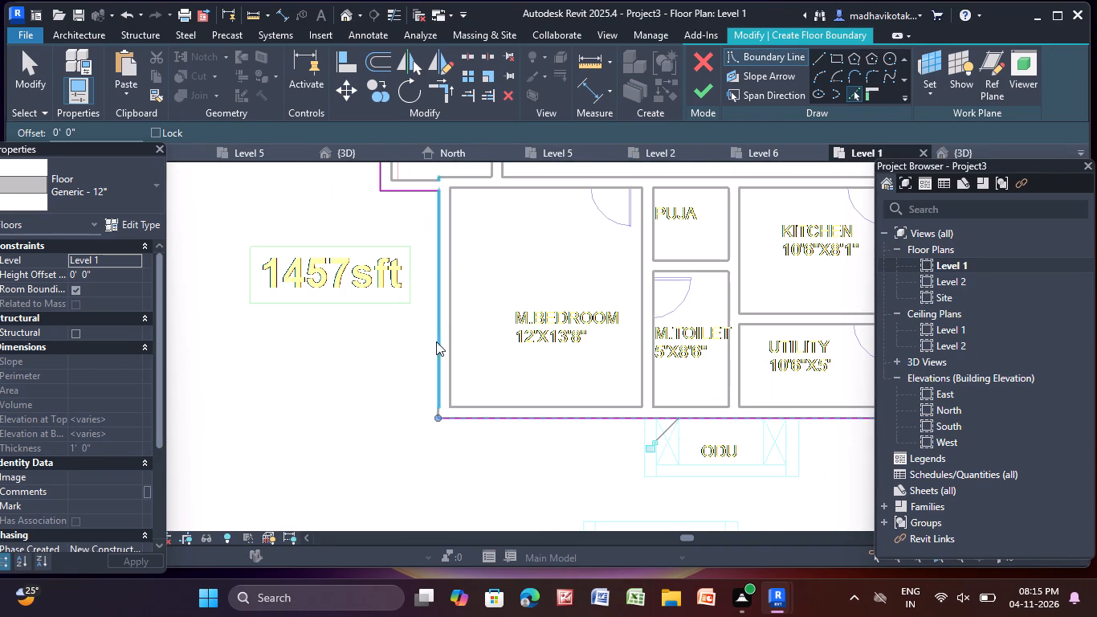
pyautogui.click(437, 322)
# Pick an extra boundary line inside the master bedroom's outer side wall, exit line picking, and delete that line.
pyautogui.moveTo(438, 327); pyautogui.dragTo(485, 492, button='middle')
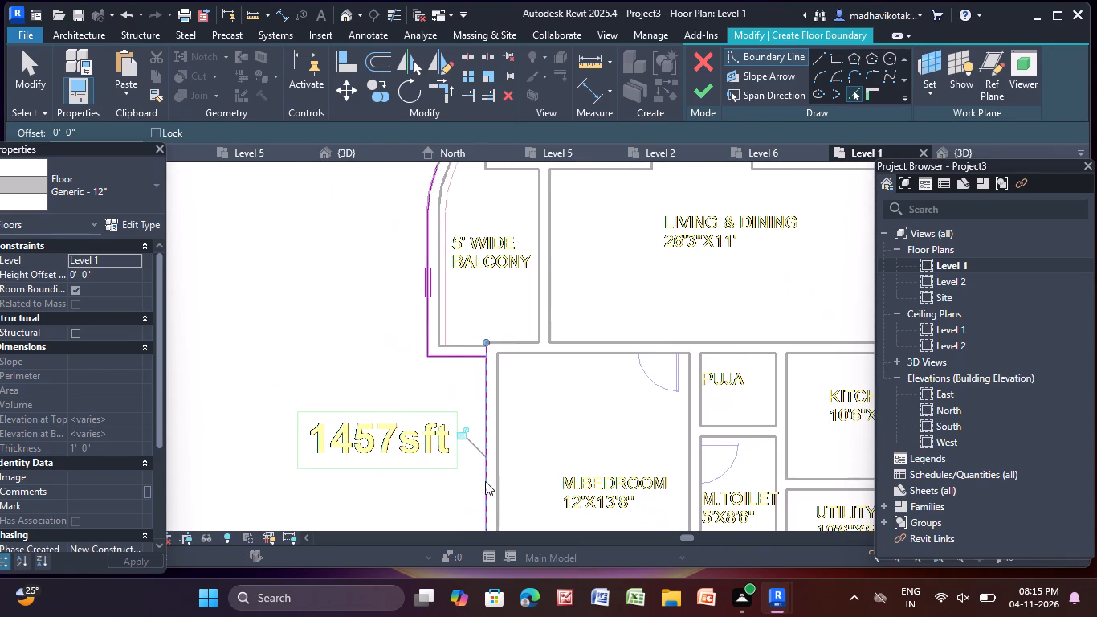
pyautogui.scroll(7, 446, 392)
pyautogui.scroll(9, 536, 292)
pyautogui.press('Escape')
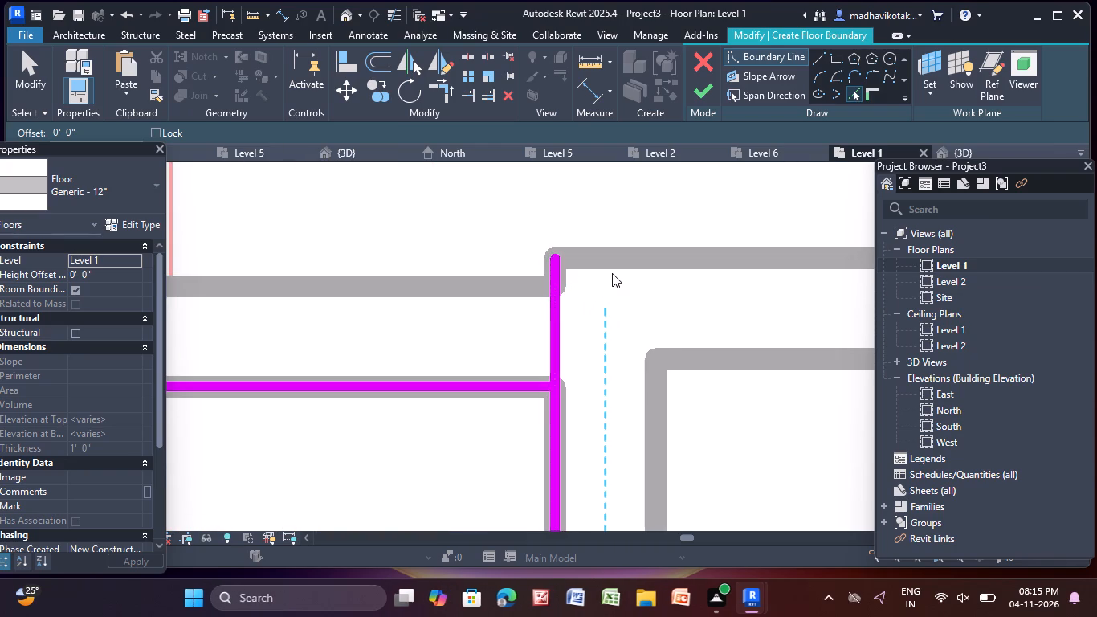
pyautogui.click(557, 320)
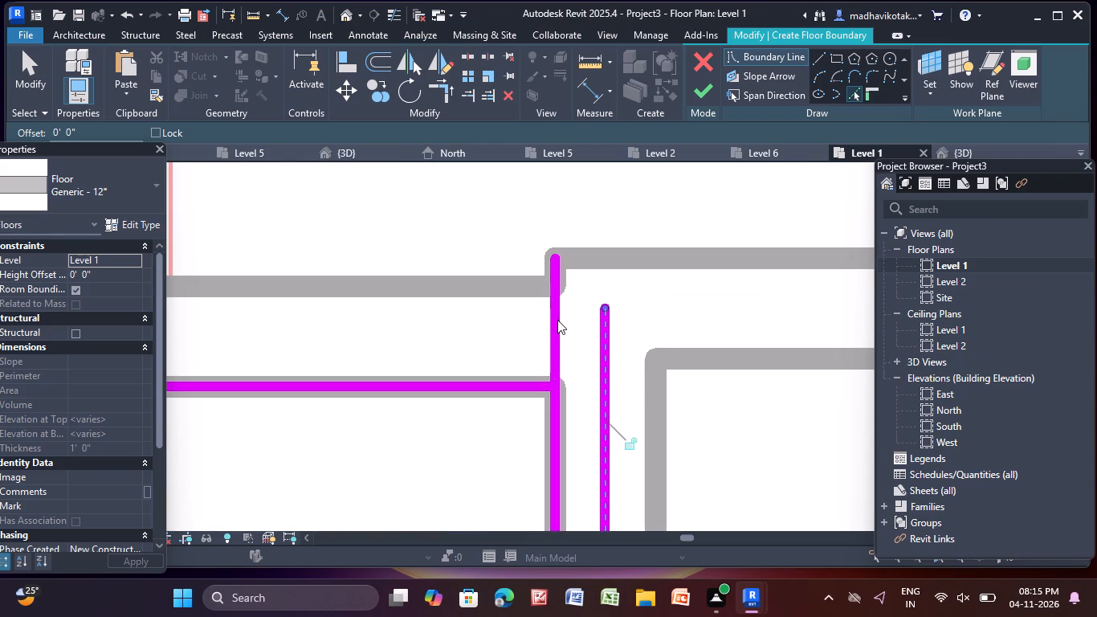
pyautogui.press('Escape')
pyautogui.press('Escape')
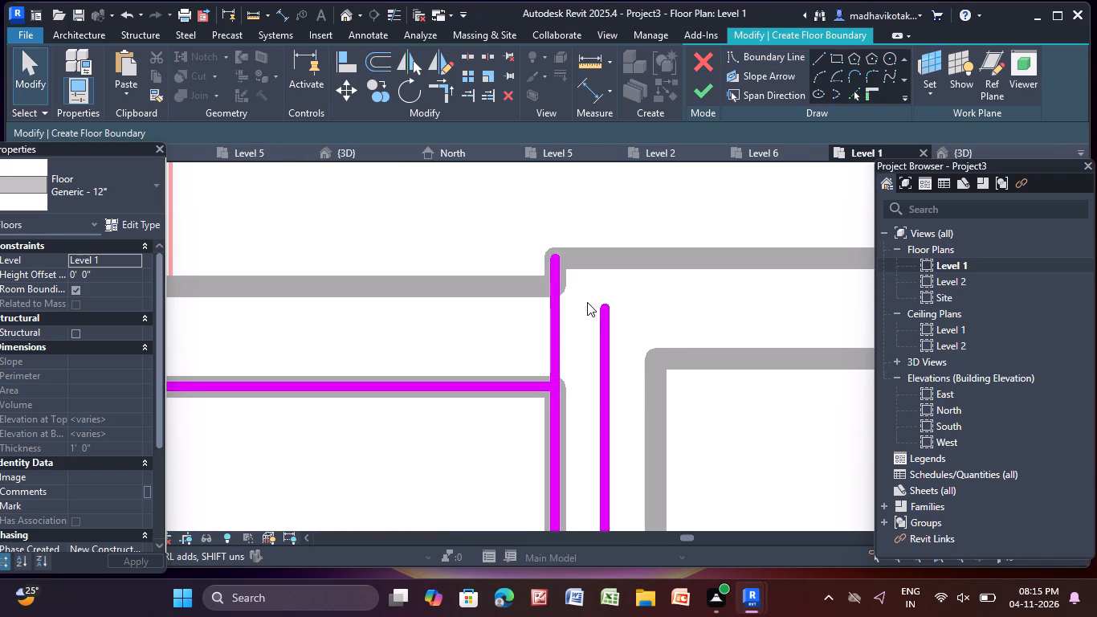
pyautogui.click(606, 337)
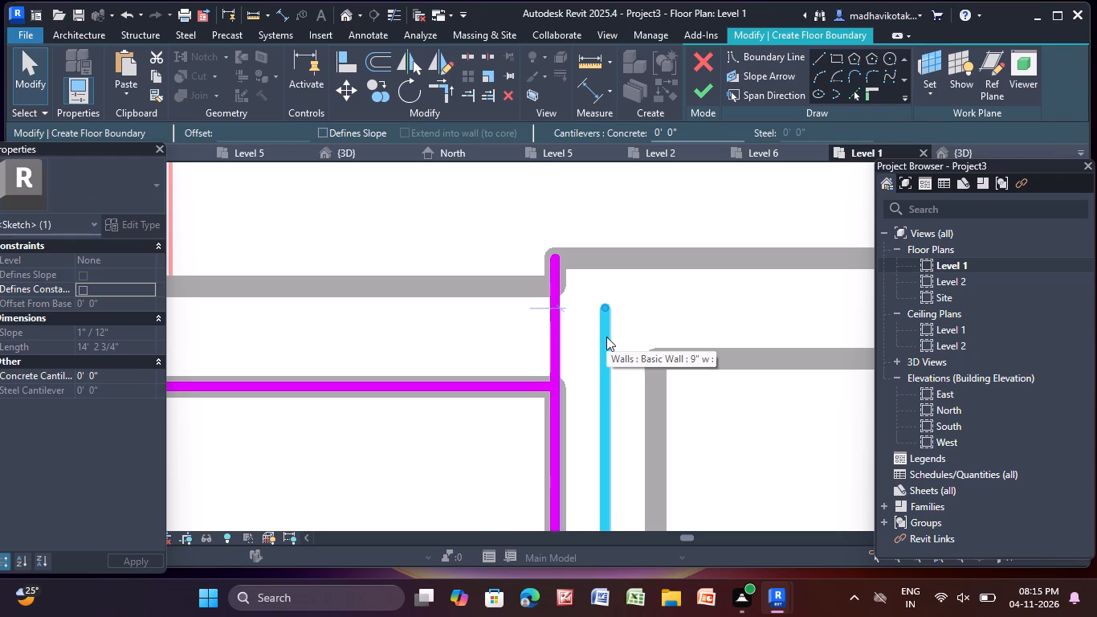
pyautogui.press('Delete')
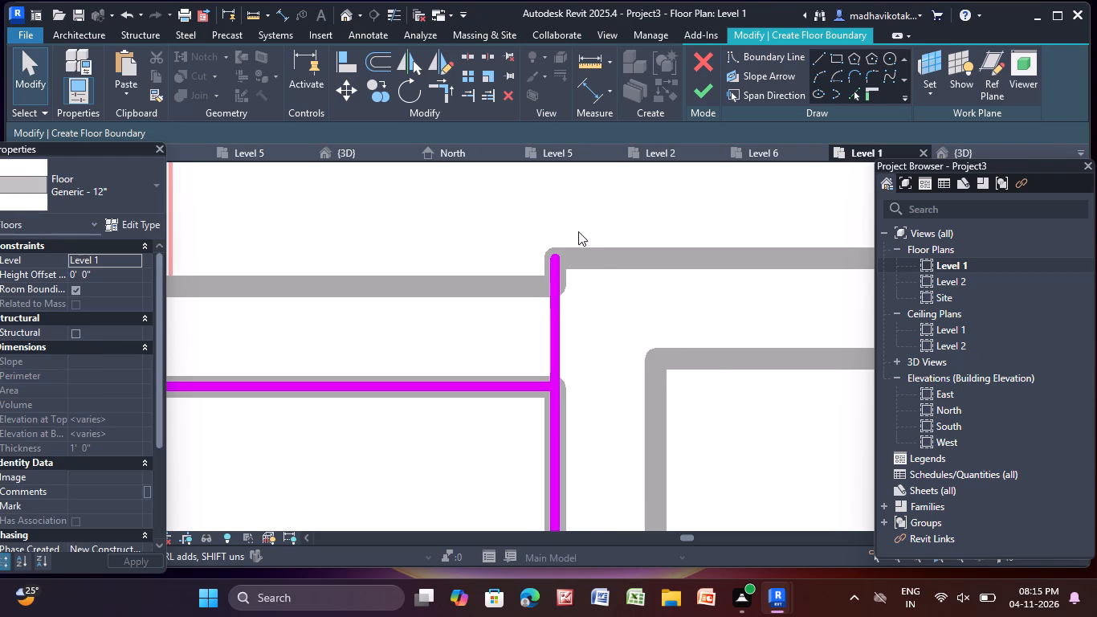
# Shorten the boundary line along the master bedroom's outer side wall so it ends at the balcony's lower boundary line.
pyautogui.scroll(-5, 578, 231)
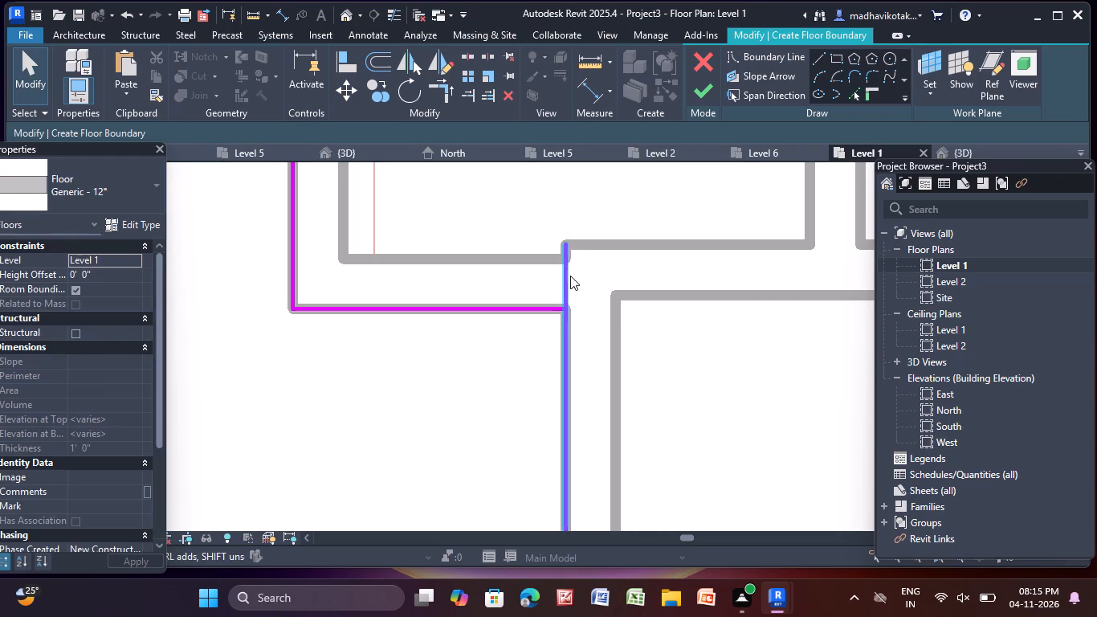
pyautogui.click(570, 276)
pyautogui.scroll(4, 557, 265)
pyautogui.moveTo(573, 231); pyautogui.dragTo(577, 262)
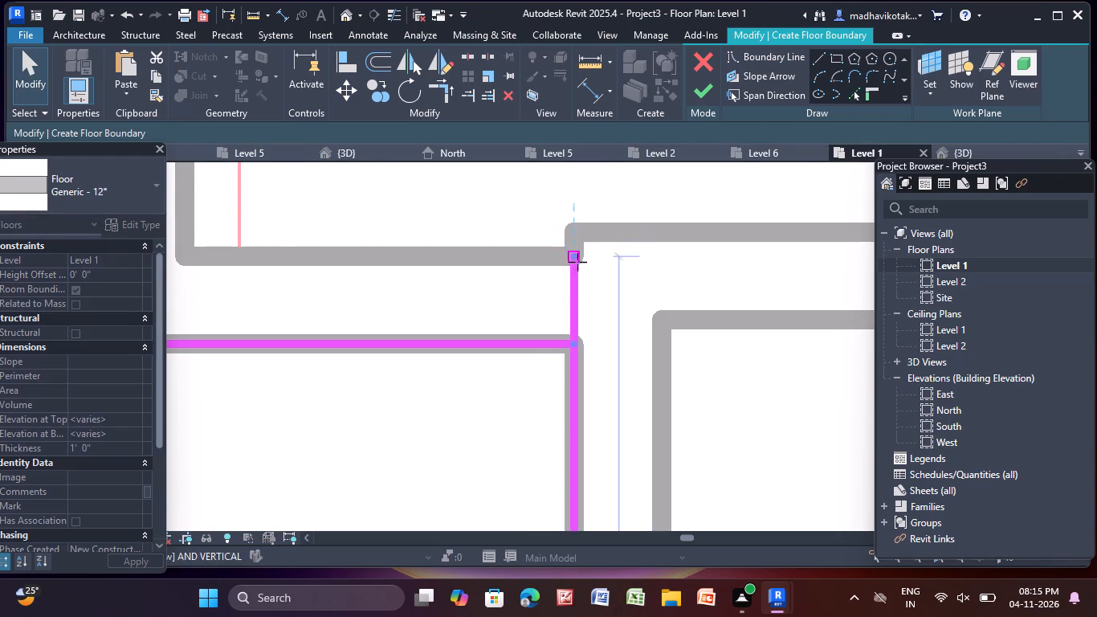
pyautogui.moveTo(577, 262); pyautogui.dragTo(577, 344)
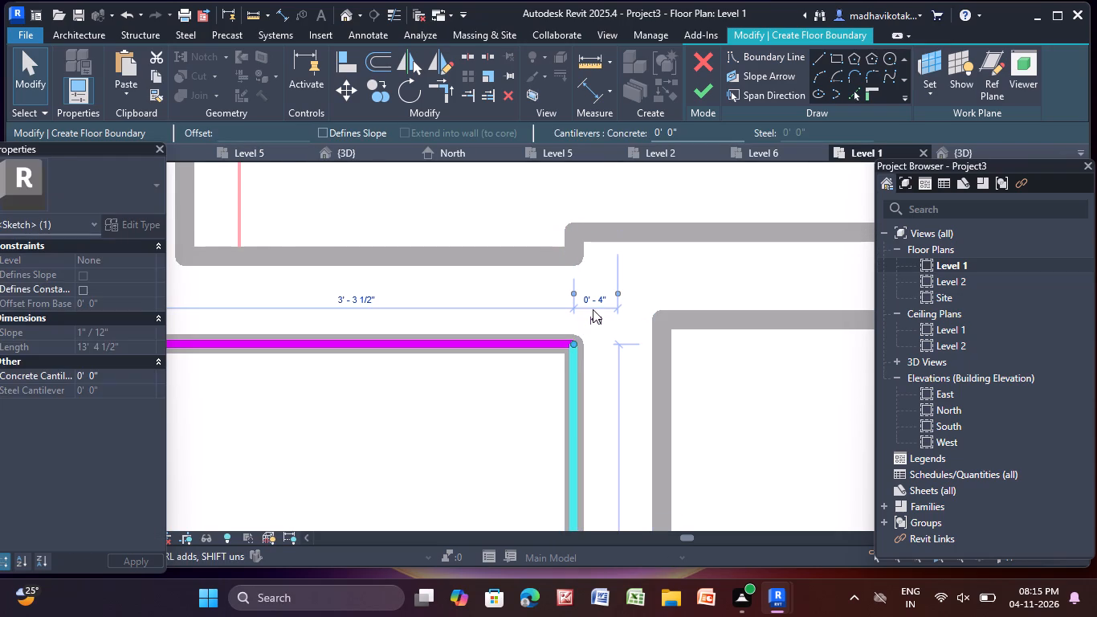
pyautogui.press('Escape')
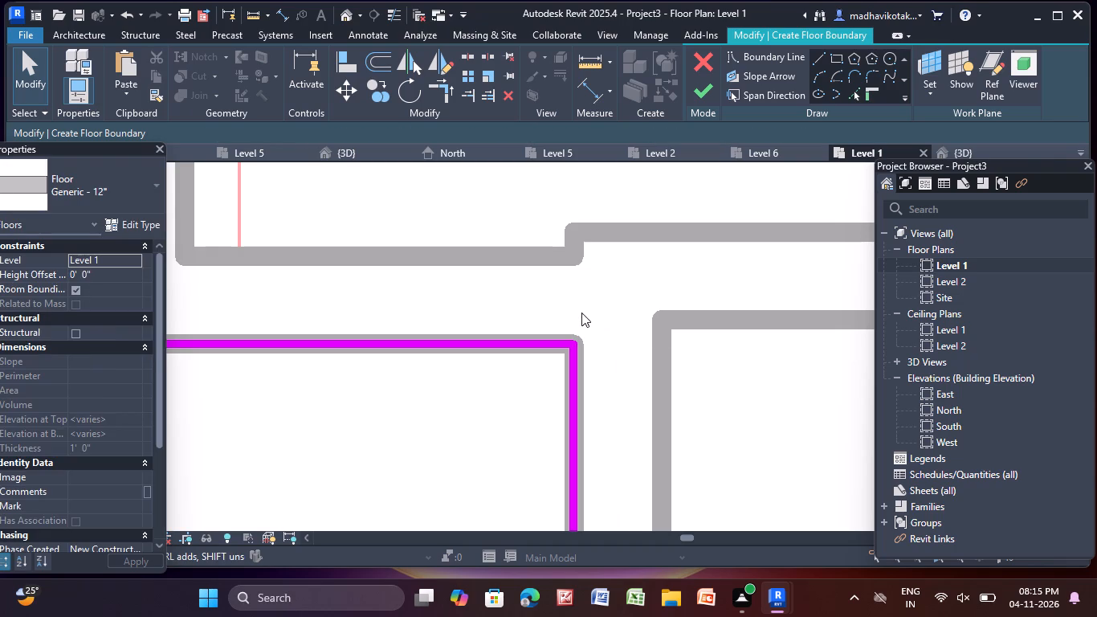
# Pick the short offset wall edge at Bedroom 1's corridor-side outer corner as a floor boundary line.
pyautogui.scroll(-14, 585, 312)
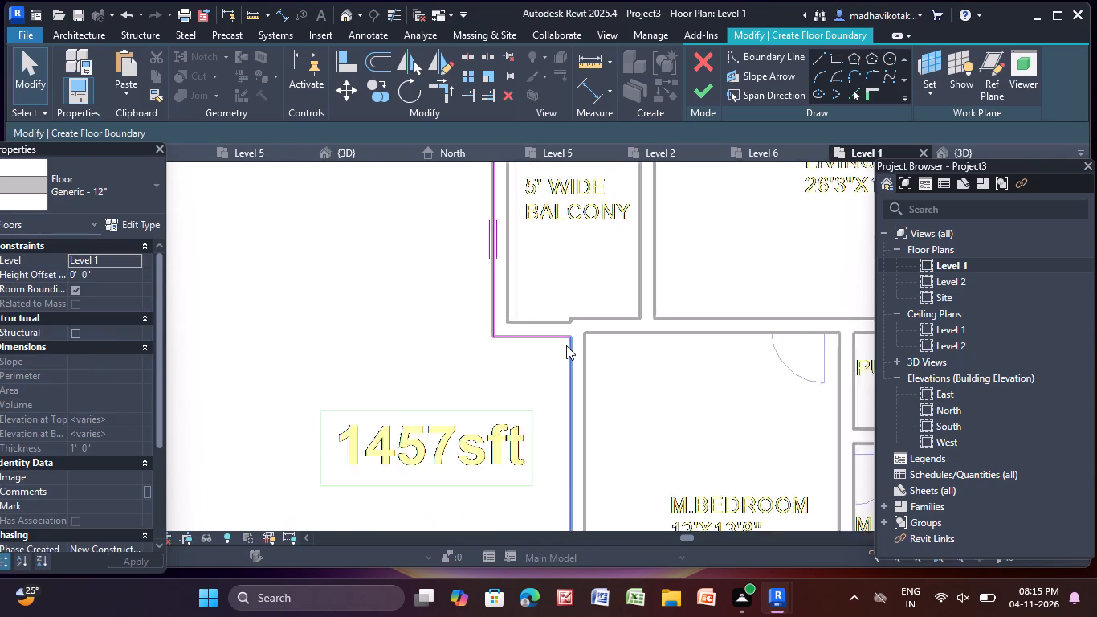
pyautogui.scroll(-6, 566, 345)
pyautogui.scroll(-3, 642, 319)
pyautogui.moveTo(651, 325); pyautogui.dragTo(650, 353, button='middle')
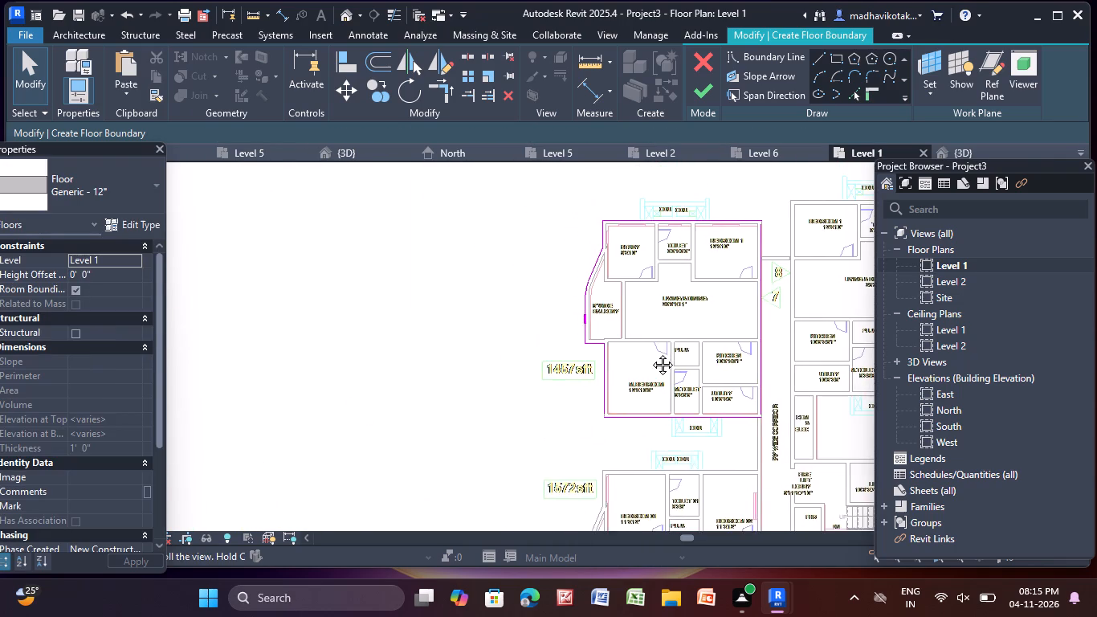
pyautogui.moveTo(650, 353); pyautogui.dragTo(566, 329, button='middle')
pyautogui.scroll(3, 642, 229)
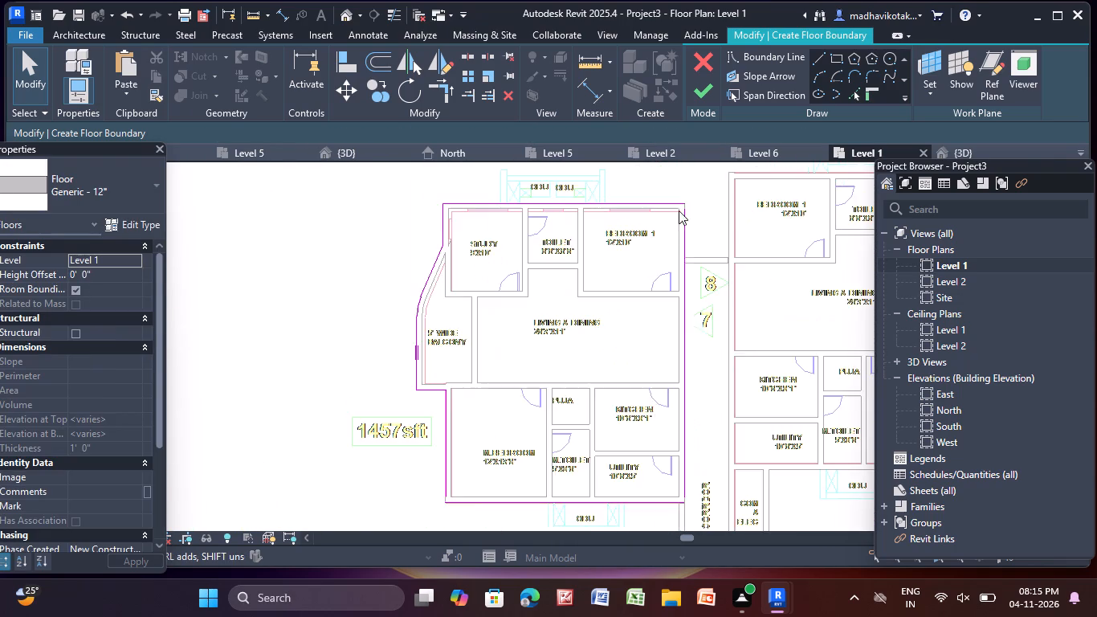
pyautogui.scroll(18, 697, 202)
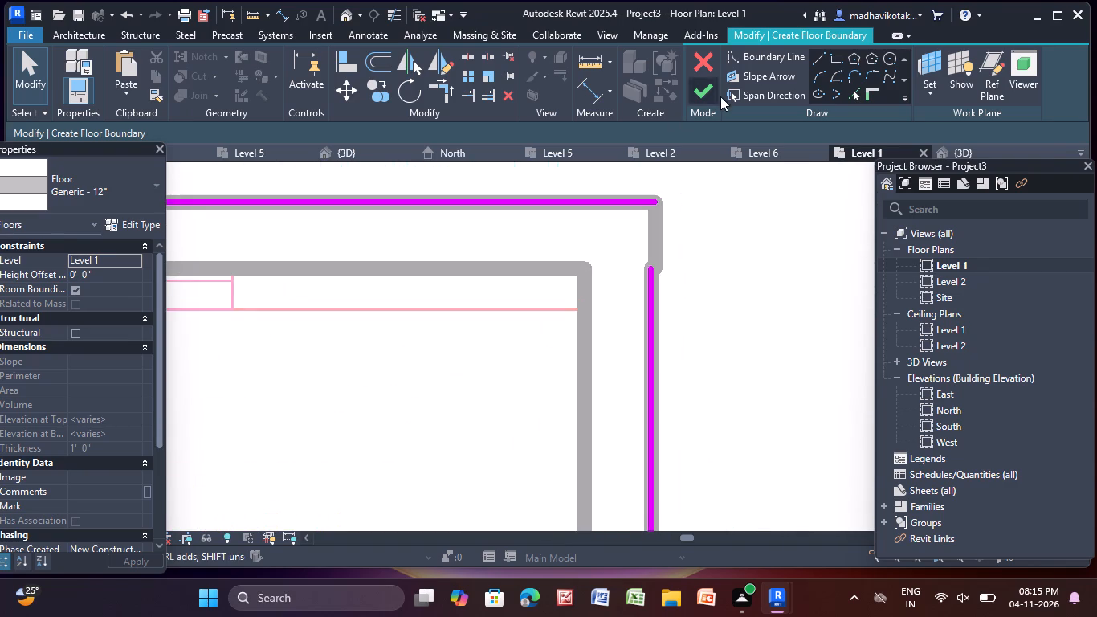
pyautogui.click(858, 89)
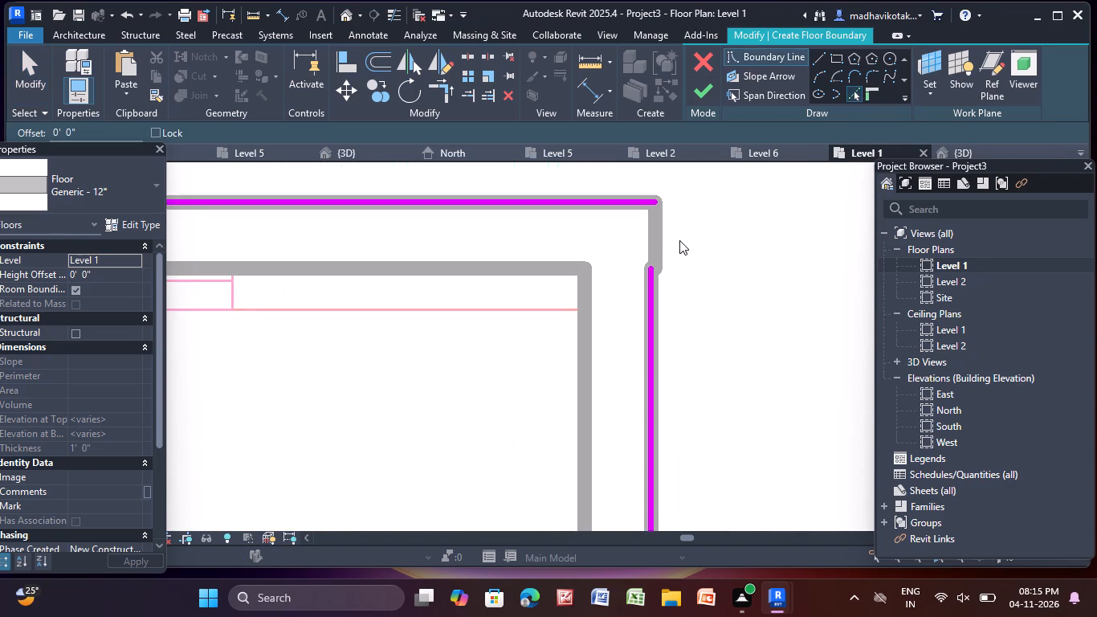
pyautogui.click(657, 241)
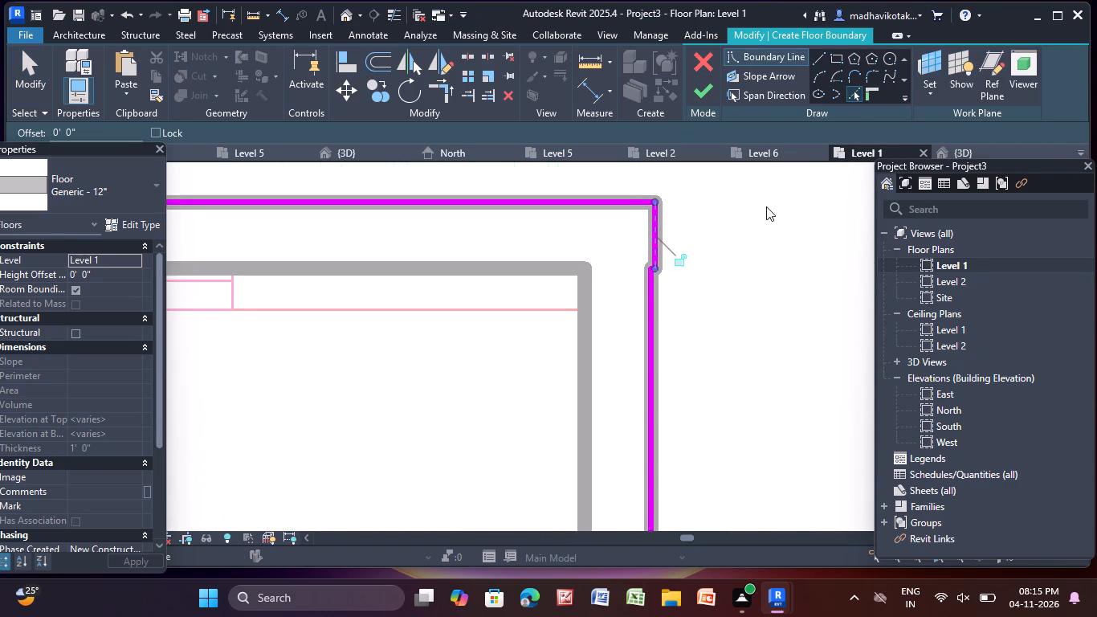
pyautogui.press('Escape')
# Pick the short offset wall edge at the utility's corridor-side outer corner as a floor boundary line.
pyautogui.scroll(-6, 765, 204)
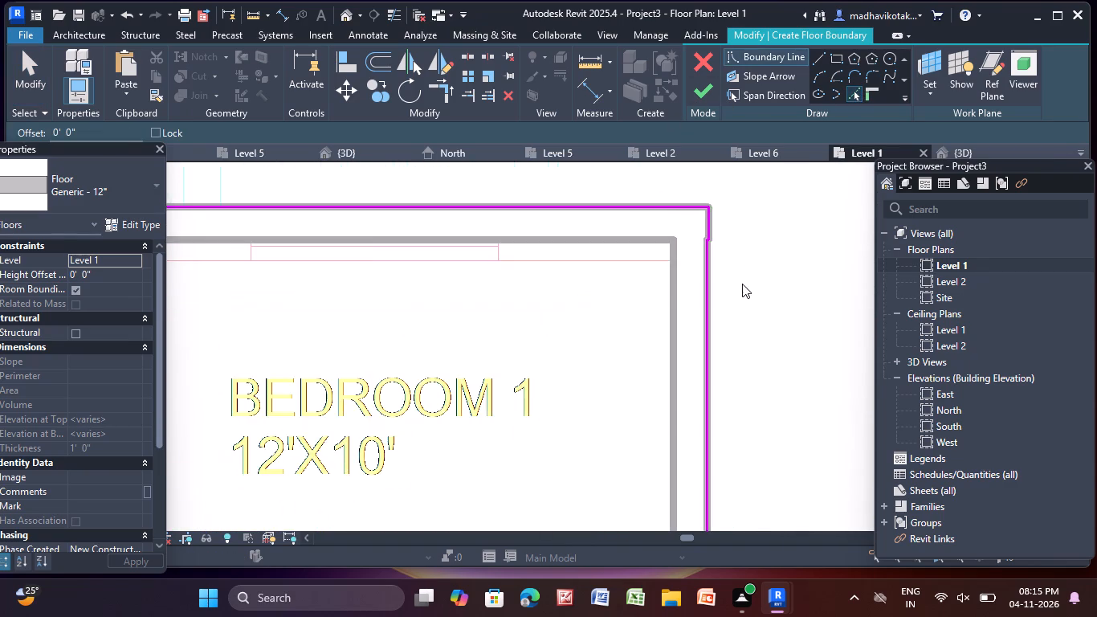
pyautogui.scroll(-9, 742, 297)
pyautogui.moveTo(732, 314); pyautogui.dragTo(710, 99, button='middle')
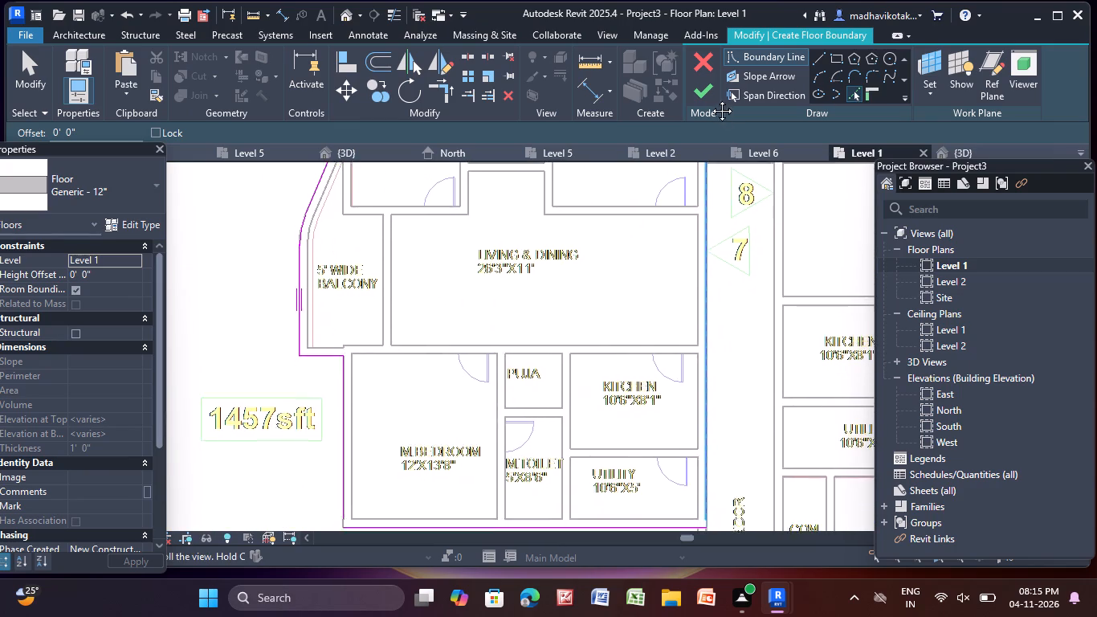
pyautogui.moveTo(710, 99); pyautogui.dragTo(690, 26, button='middle')
pyautogui.scroll(-2, 707, 343)
pyautogui.moveTo(706, 343); pyautogui.dragTo(699, 380, button='middle')
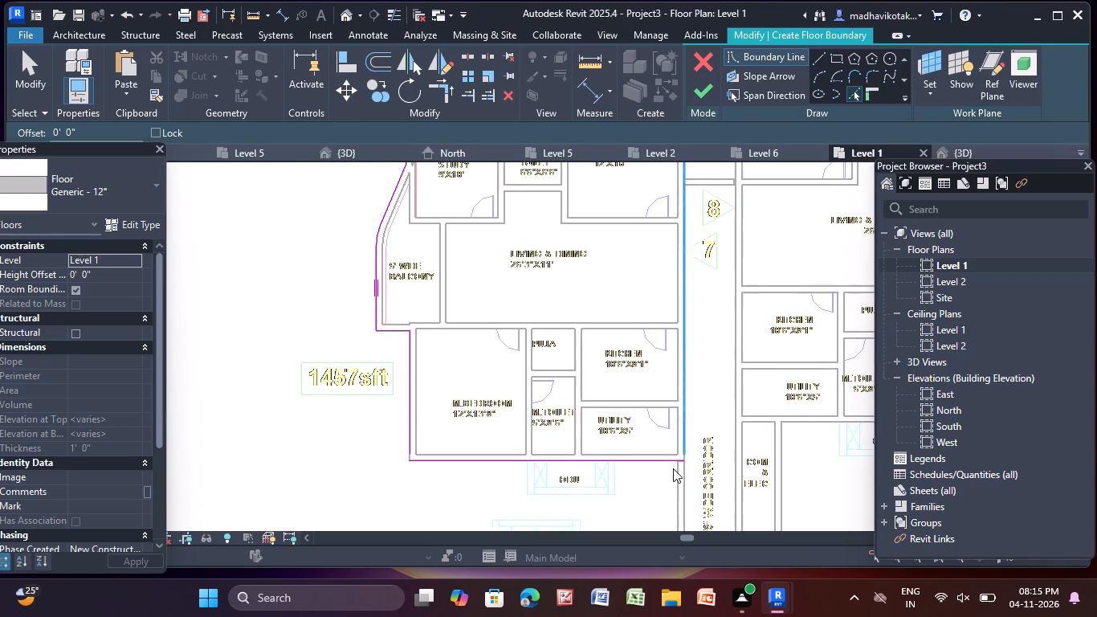
pyautogui.scroll(18, 674, 469)
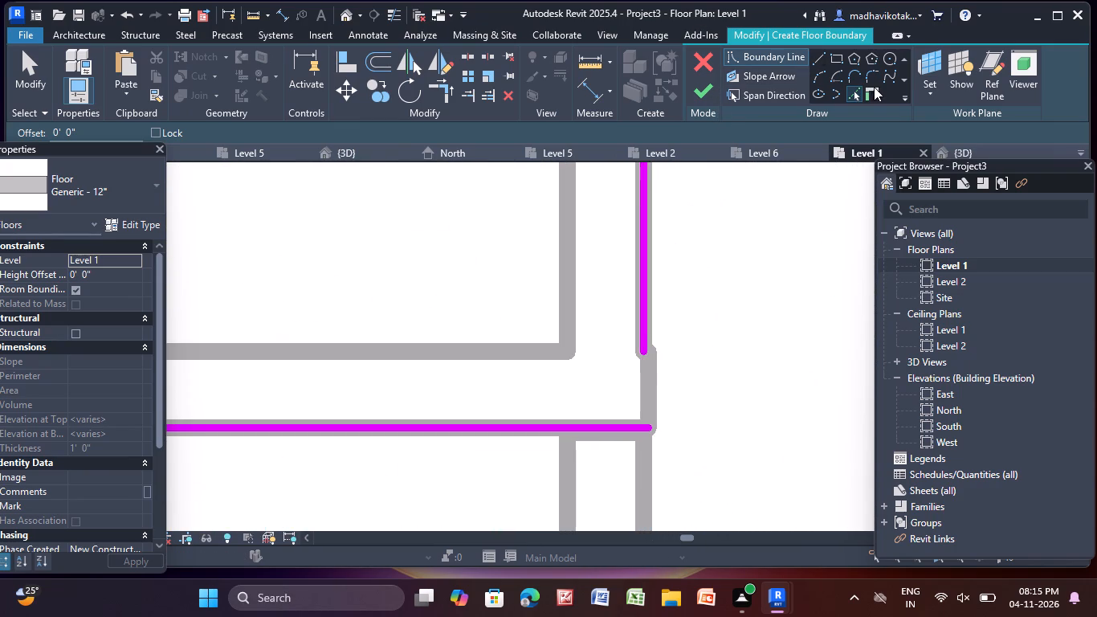
pyautogui.click(857, 92)
pyautogui.click(655, 385)
pyautogui.scroll(-4, 717, 330)
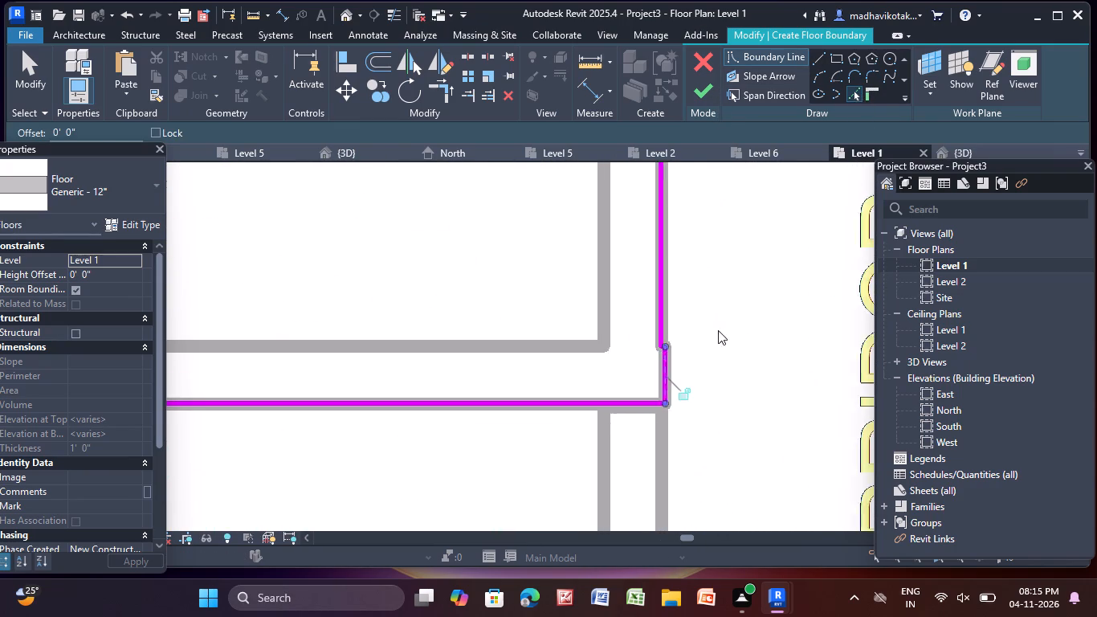
pyautogui.scroll(-1, 718, 330)
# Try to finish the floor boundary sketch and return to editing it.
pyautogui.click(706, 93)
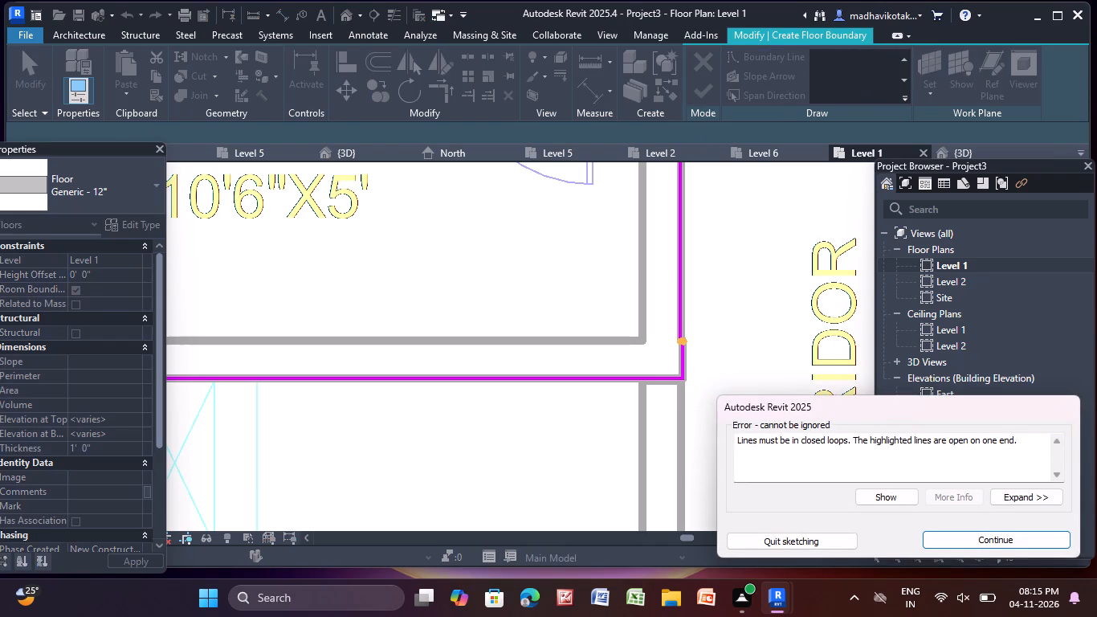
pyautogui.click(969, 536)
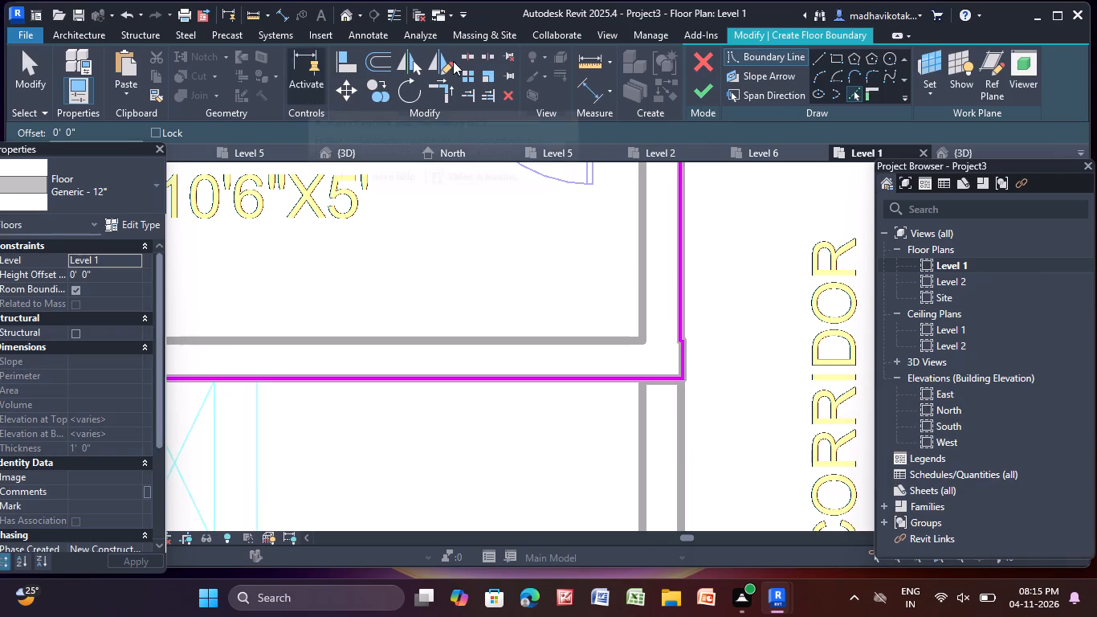
# Use Trim/Extend to Corner to join the short boundary line at the utility corner with the corridor-side and lower boundary lines.
pyautogui.click(439, 97)
pyautogui.scroll(3, 691, 349)
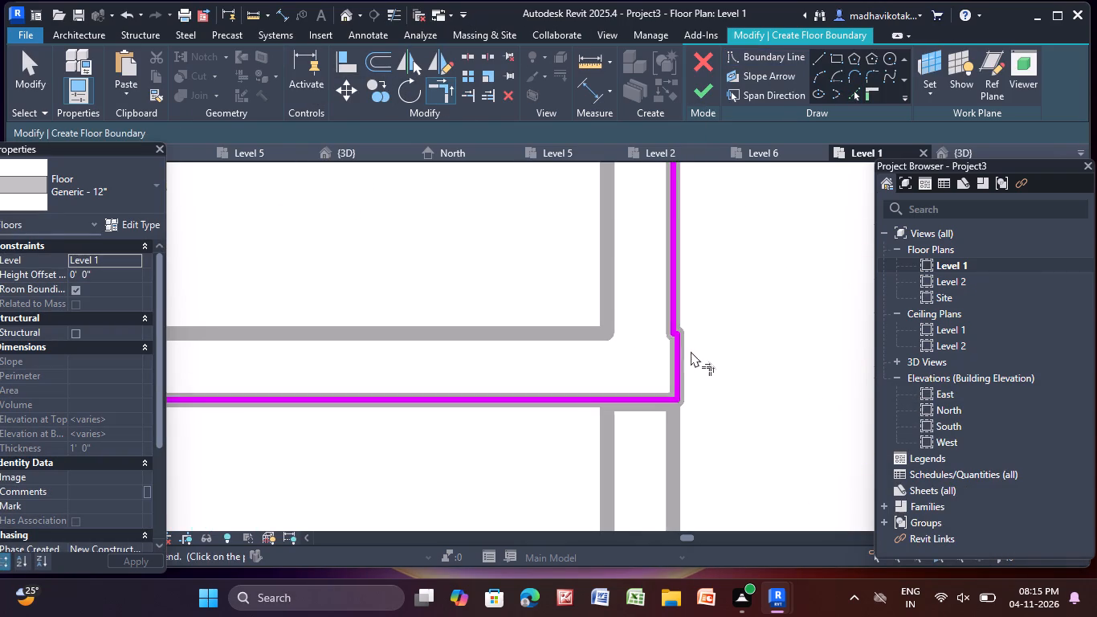
pyautogui.scroll(6, 691, 351)
pyautogui.click(669, 360)
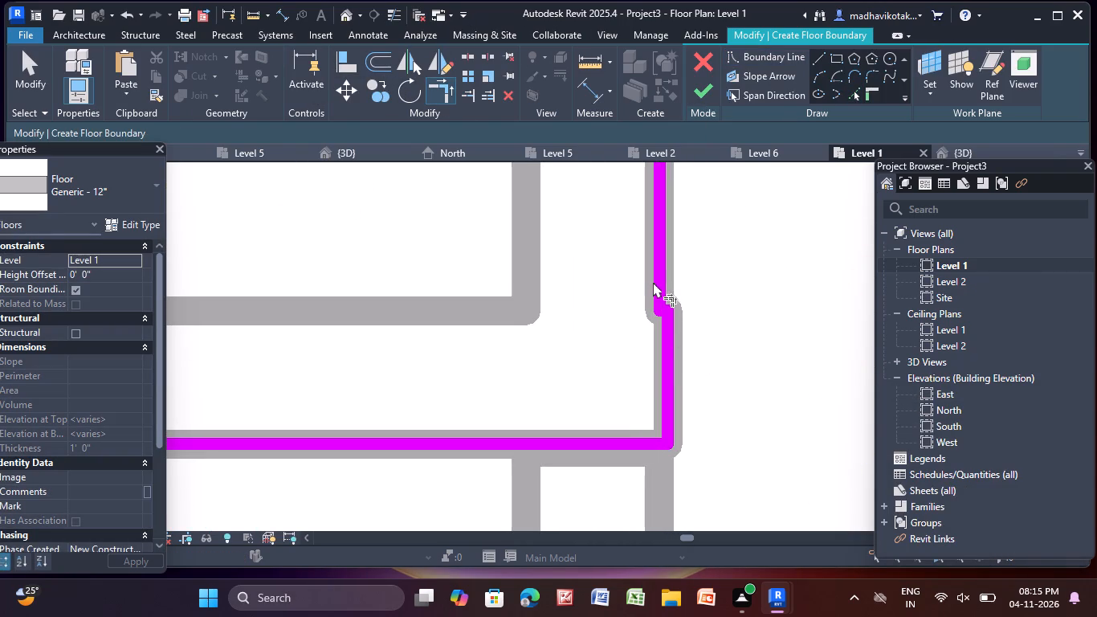
pyautogui.click(658, 282)
pyautogui.click(628, 445)
pyautogui.click(670, 418)
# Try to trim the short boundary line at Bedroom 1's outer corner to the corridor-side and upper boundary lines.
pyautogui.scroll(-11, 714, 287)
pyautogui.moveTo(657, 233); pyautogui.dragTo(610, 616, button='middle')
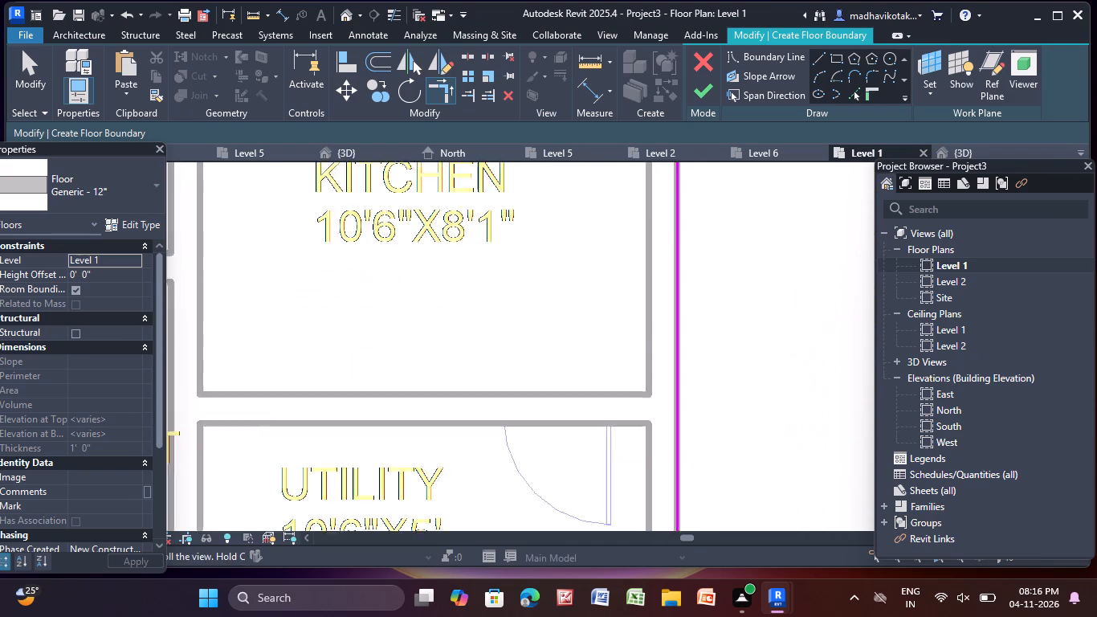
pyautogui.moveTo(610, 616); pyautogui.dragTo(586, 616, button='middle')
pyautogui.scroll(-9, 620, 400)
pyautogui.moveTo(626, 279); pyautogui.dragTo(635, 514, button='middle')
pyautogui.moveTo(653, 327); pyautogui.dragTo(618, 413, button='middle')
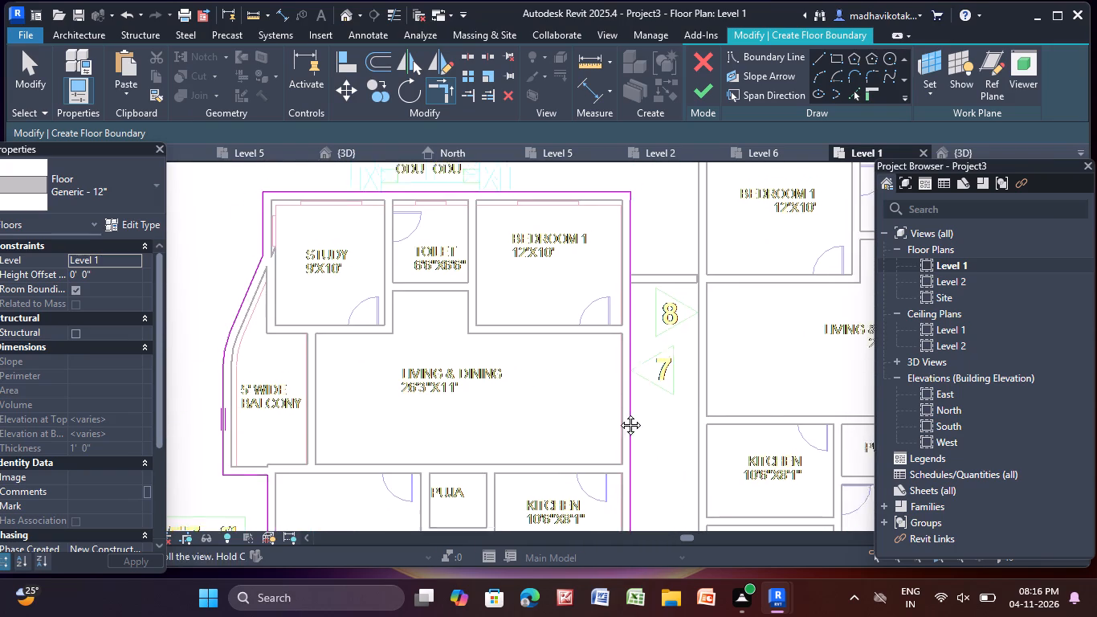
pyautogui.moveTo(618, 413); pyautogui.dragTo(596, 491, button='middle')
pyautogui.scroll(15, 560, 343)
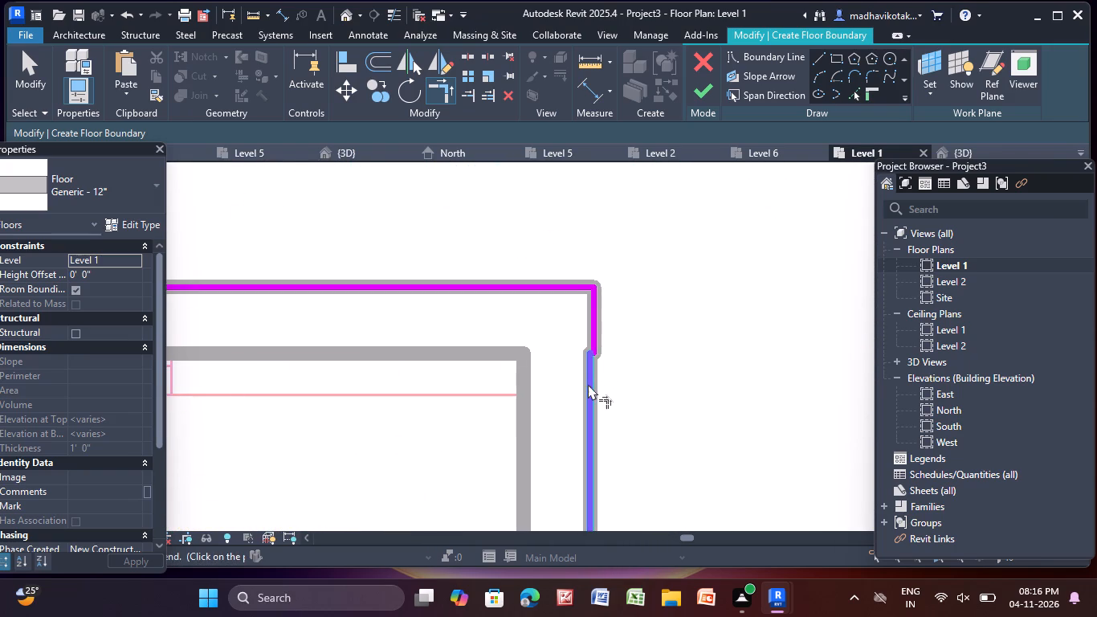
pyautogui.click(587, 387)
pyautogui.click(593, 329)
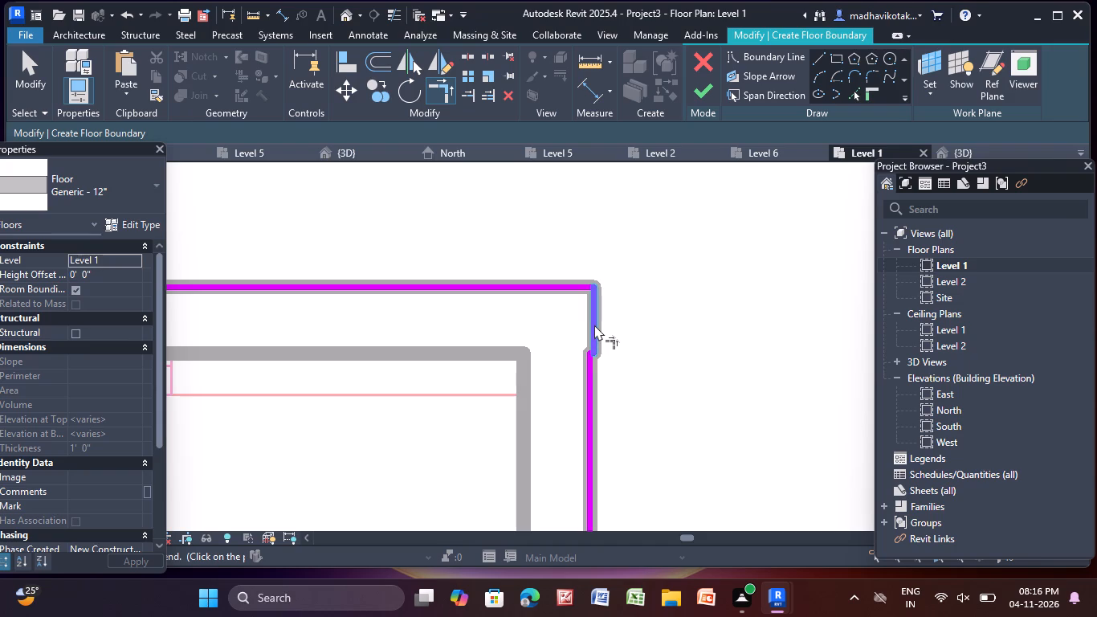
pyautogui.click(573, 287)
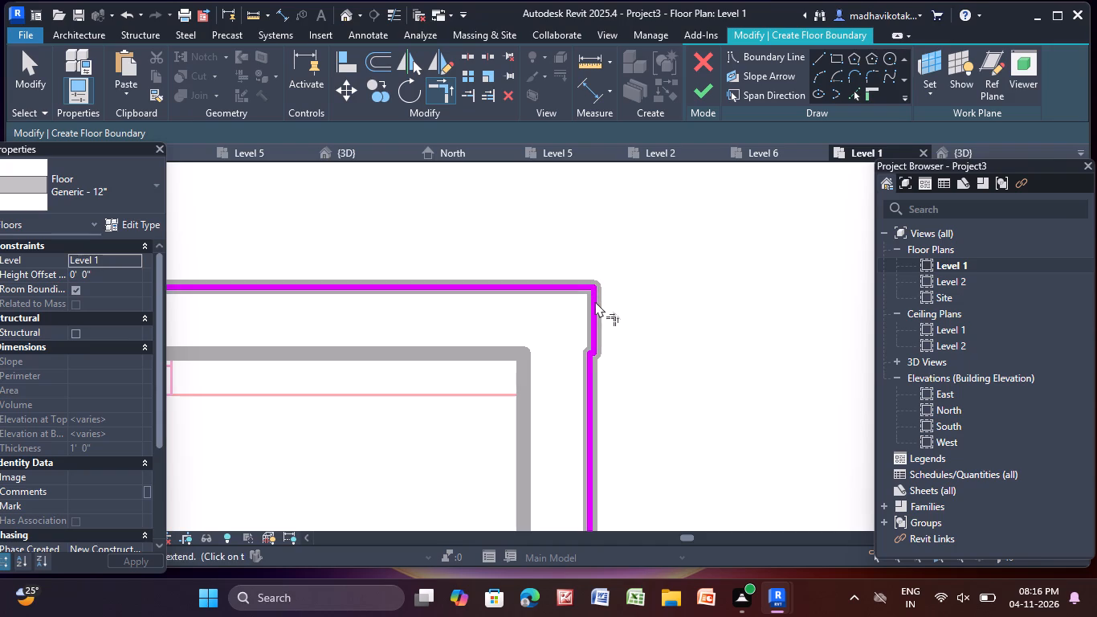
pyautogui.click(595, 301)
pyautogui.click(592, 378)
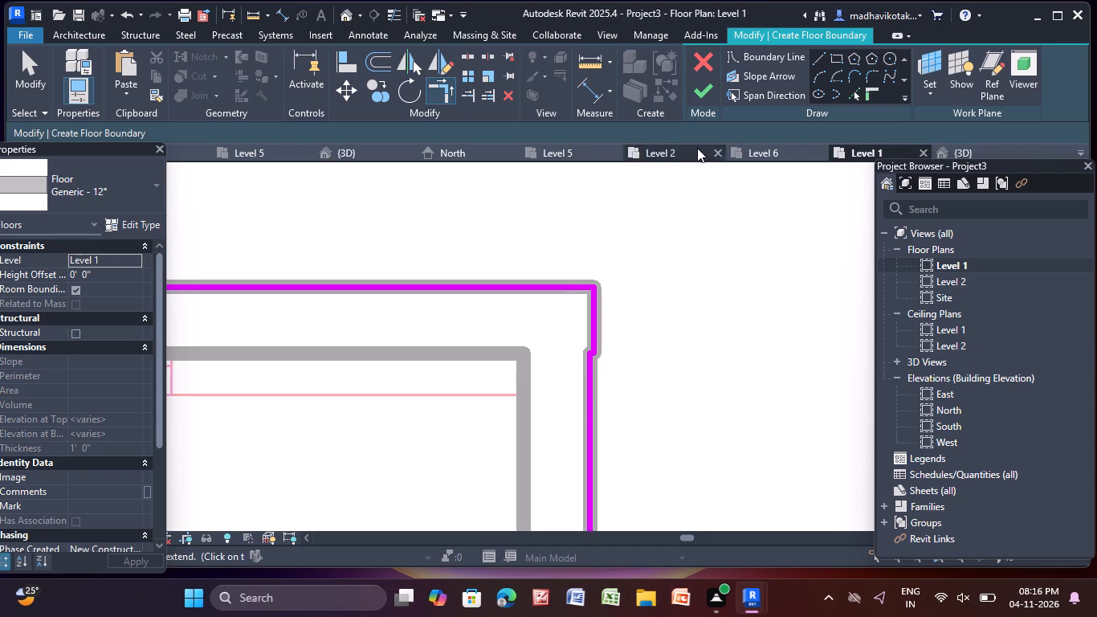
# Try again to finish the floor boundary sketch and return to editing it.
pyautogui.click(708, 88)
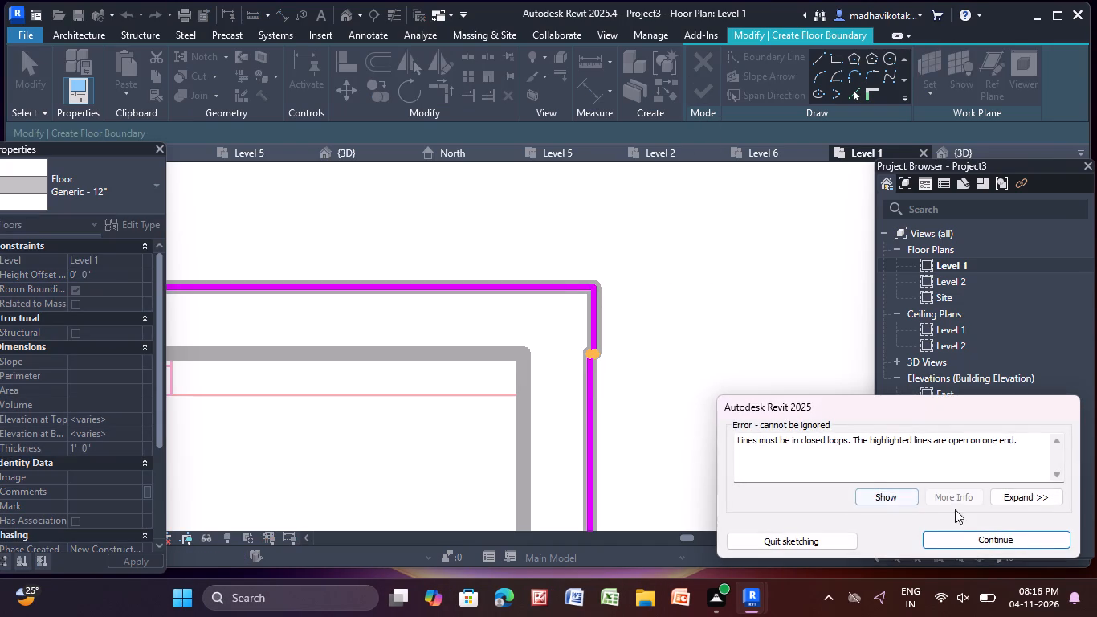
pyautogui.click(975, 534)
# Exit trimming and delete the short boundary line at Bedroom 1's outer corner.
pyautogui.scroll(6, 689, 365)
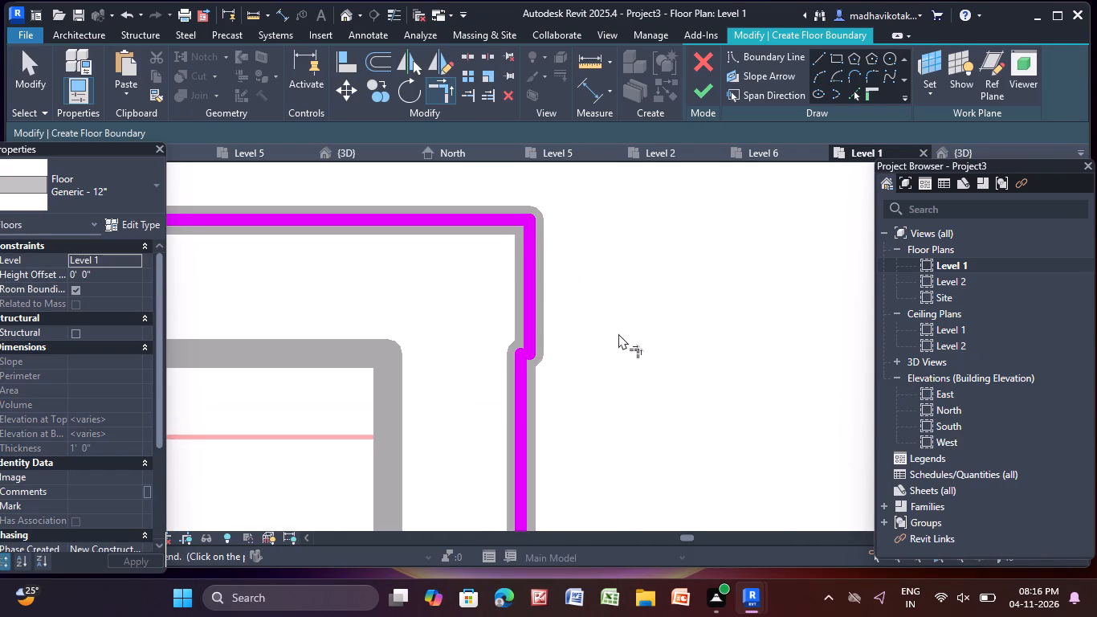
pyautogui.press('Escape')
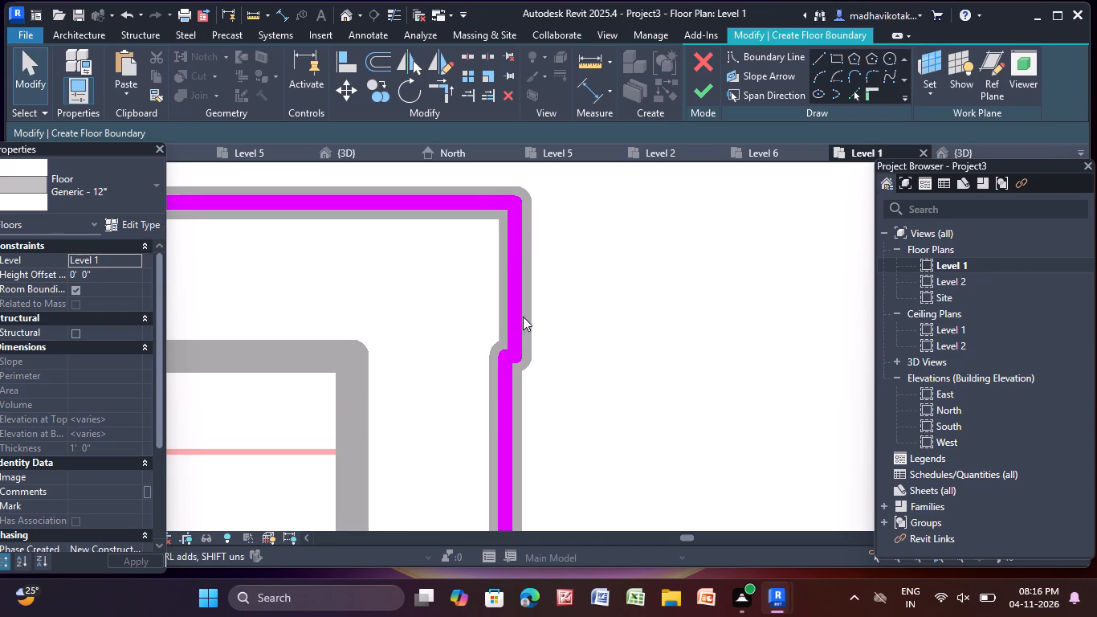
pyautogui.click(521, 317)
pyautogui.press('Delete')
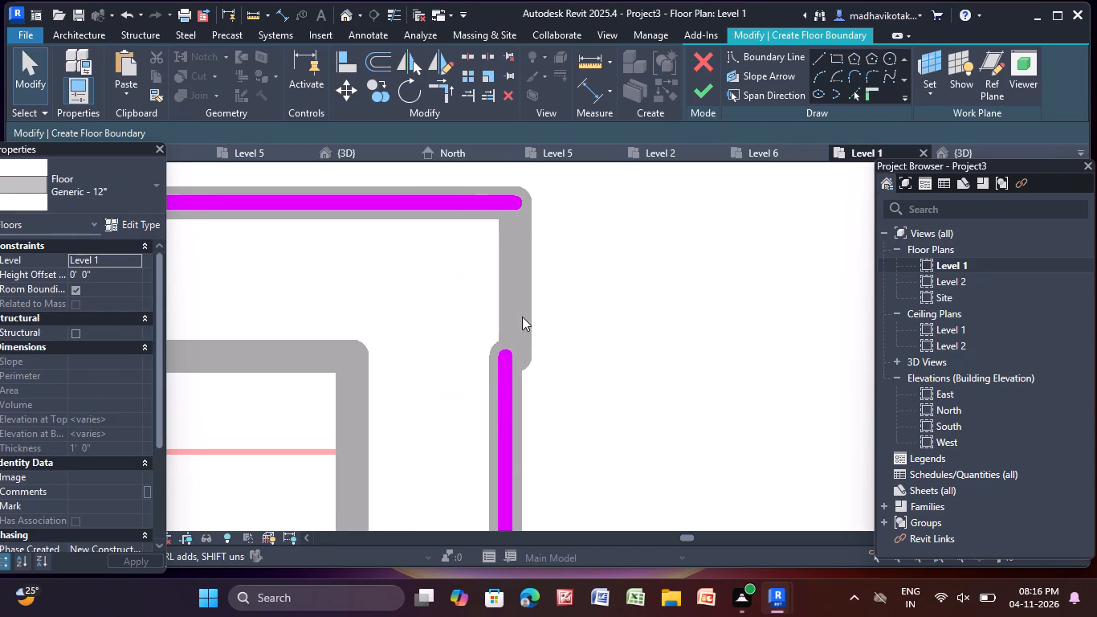
# Stretch the corridor-side boundary line past Bedroom 1 to meet the boundary line along the bedroom's upper outer wall.
pyautogui.click(500, 360)
pyautogui.scroll(3, 503, 355)
pyautogui.moveTo(502, 365); pyautogui.dragTo(505, 524, button='middle')
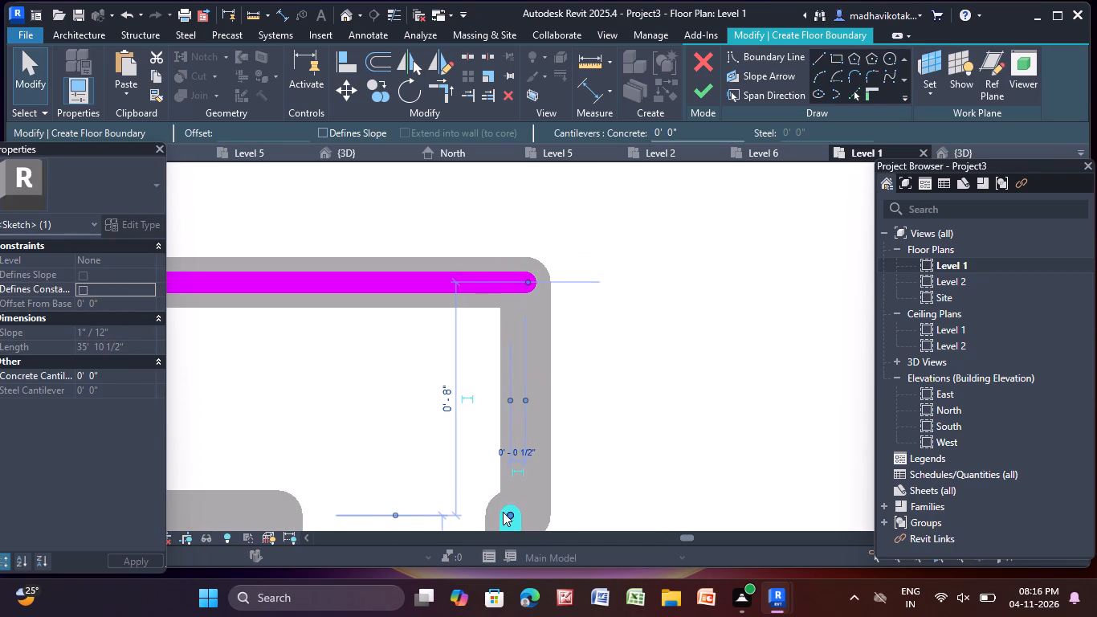
pyautogui.moveTo(508, 514); pyautogui.dragTo(543, 382)
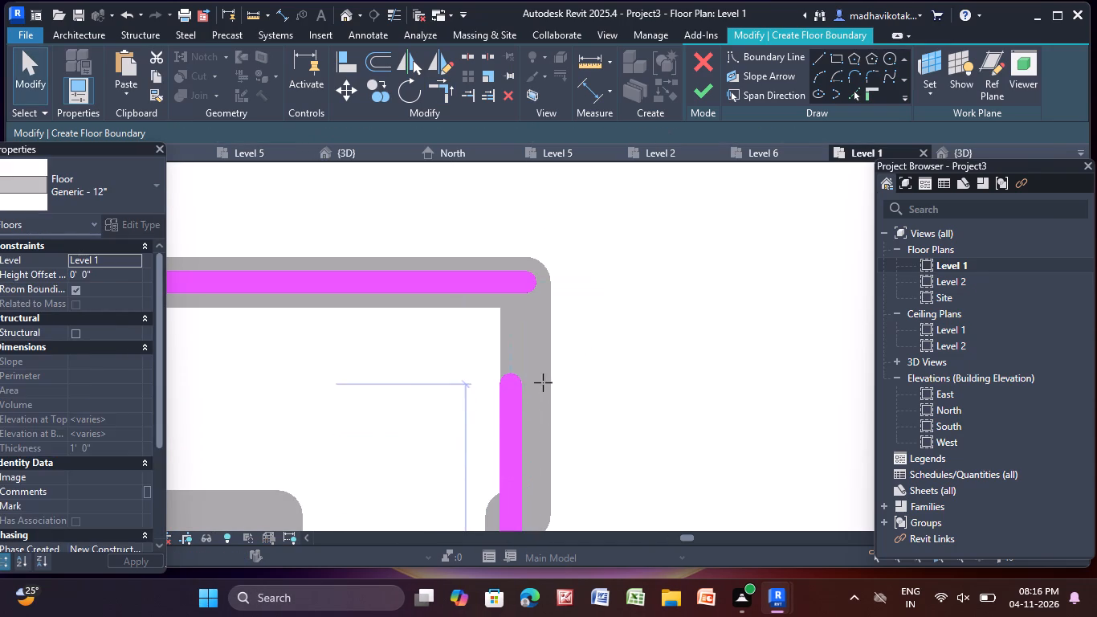
pyautogui.moveTo(543, 382); pyautogui.dragTo(543, 285)
pyautogui.scroll(-3, 613, 280)
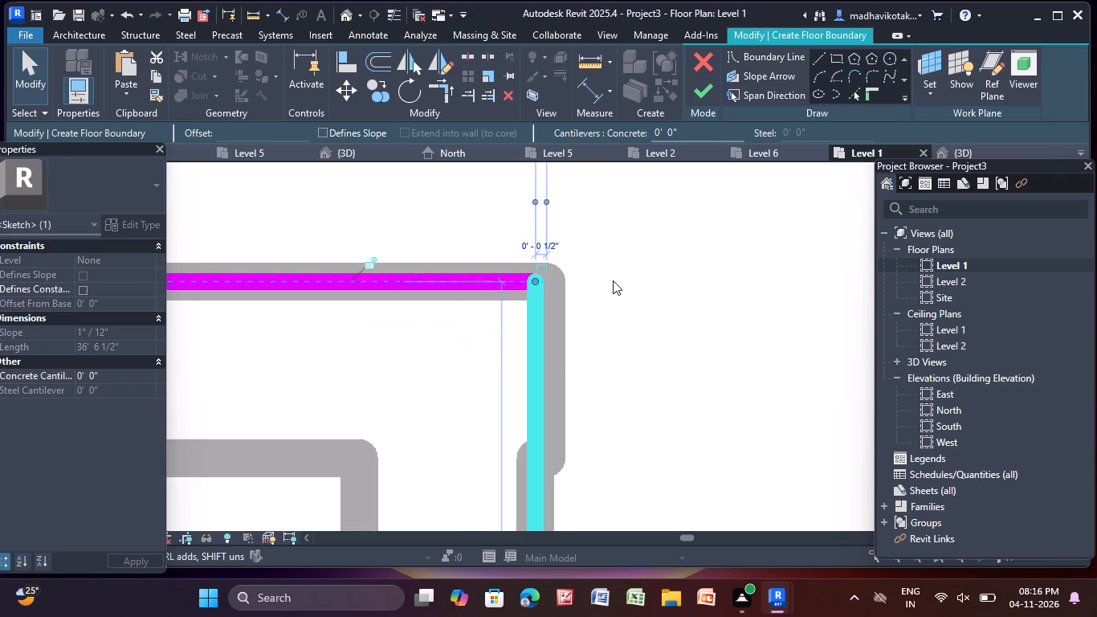
pyautogui.scroll(-1, 613, 280)
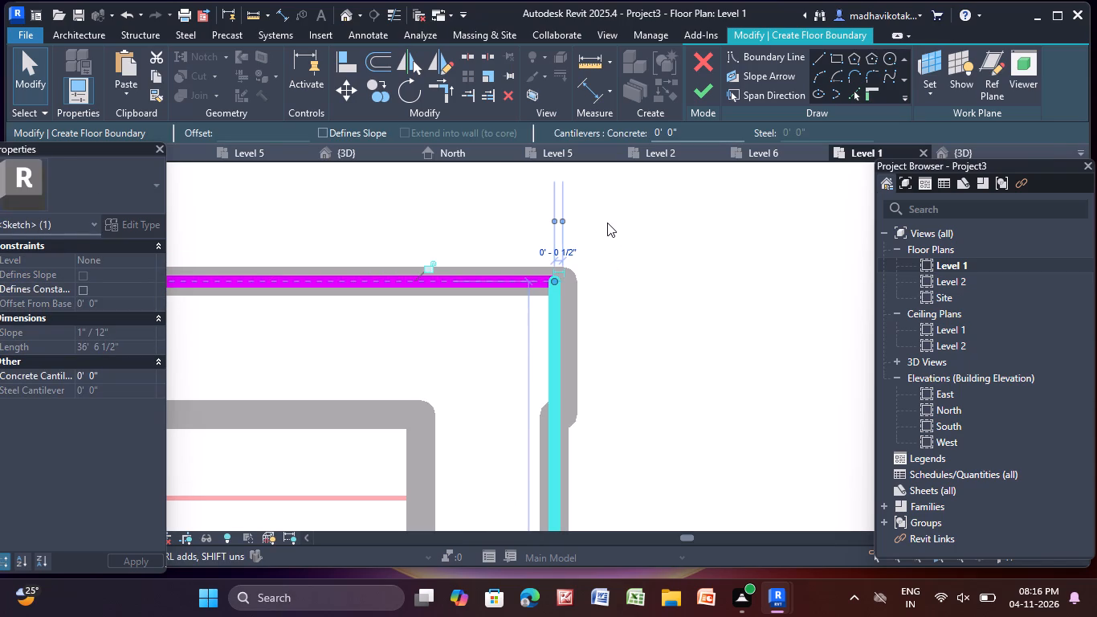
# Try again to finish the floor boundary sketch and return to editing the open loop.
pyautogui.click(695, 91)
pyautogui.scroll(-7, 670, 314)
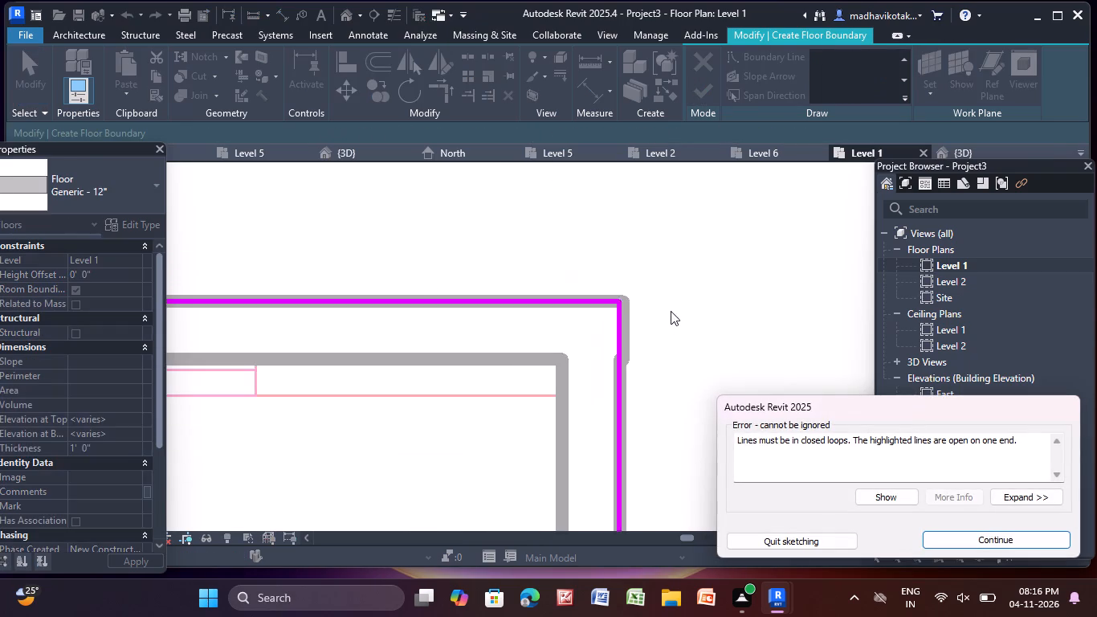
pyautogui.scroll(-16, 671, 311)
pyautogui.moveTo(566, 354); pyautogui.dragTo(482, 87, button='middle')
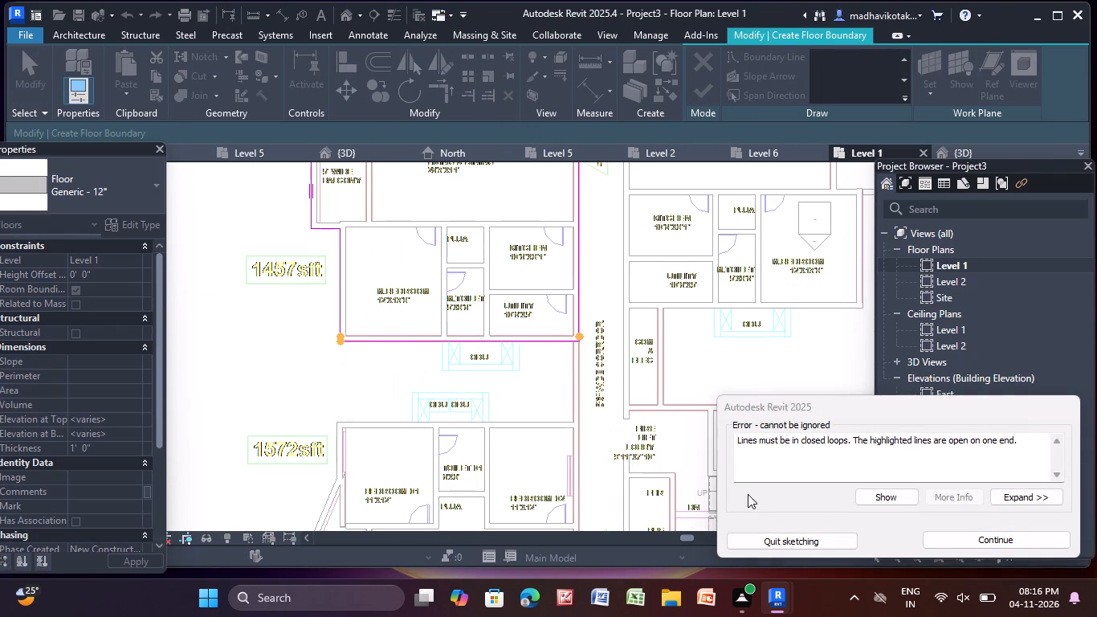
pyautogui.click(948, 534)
# Stretch the outer boundary line beside the M.Bedroom down to meet the boundary line along the apartment's lower wall.
pyautogui.scroll(8, 491, 428)
pyautogui.moveTo(304, 304); pyautogui.dragTo(305, 306, button='middle')
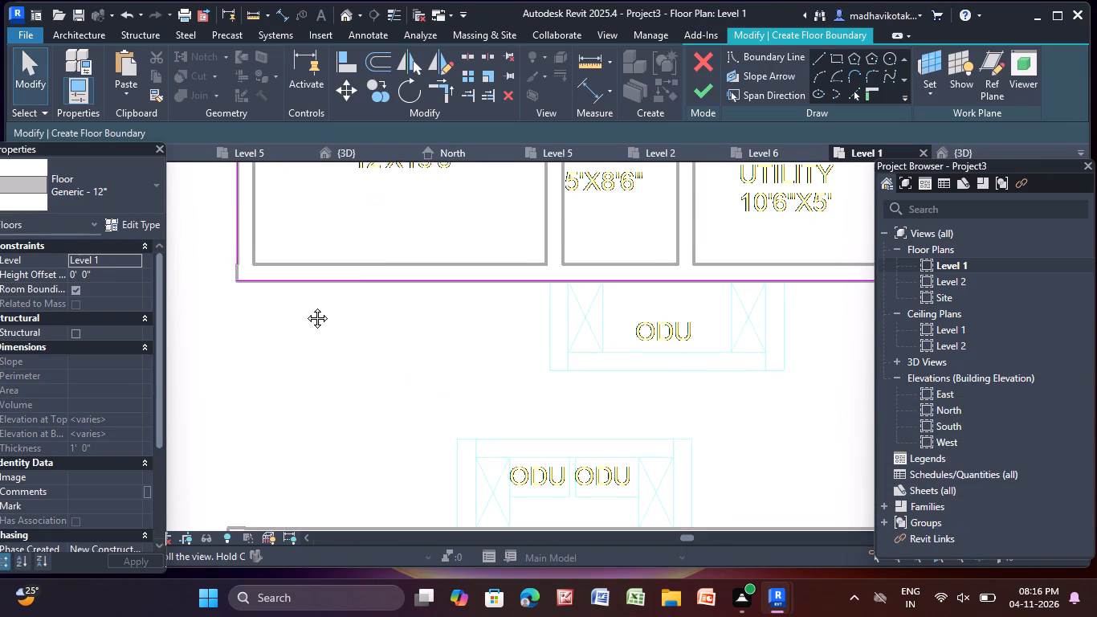
pyautogui.moveTo(305, 306); pyautogui.dragTo(544, 337, button='middle')
pyautogui.scroll(4, 483, 300)
pyautogui.click(477, 284)
pyautogui.scroll(5, 467, 341)
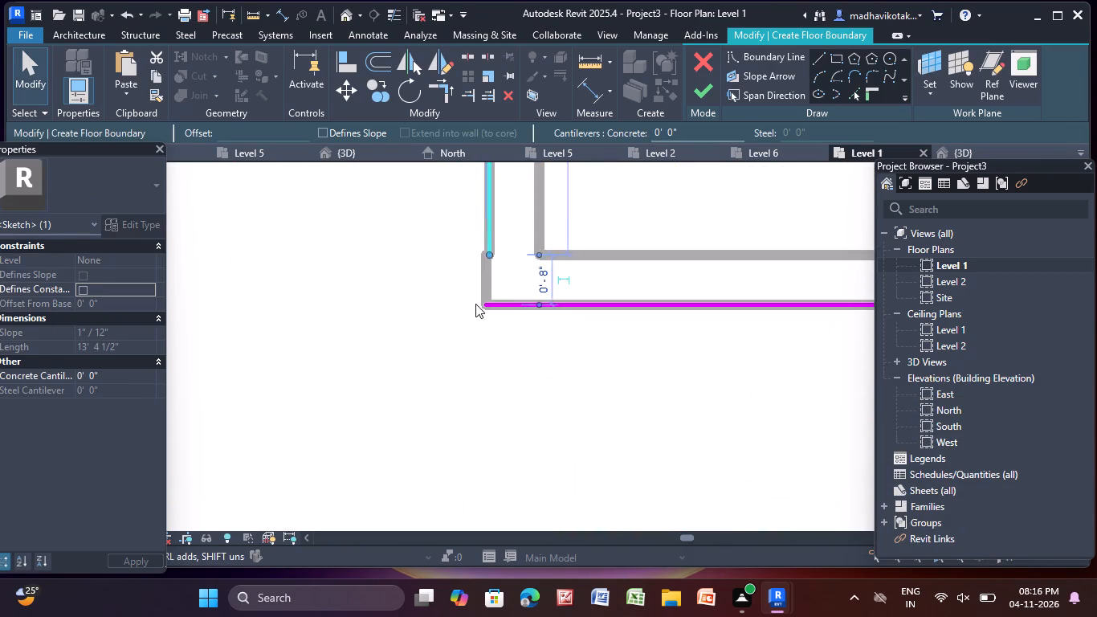
pyautogui.scroll(2, 475, 304)
pyautogui.moveTo(497, 222); pyautogui.dragTo(506, 274)
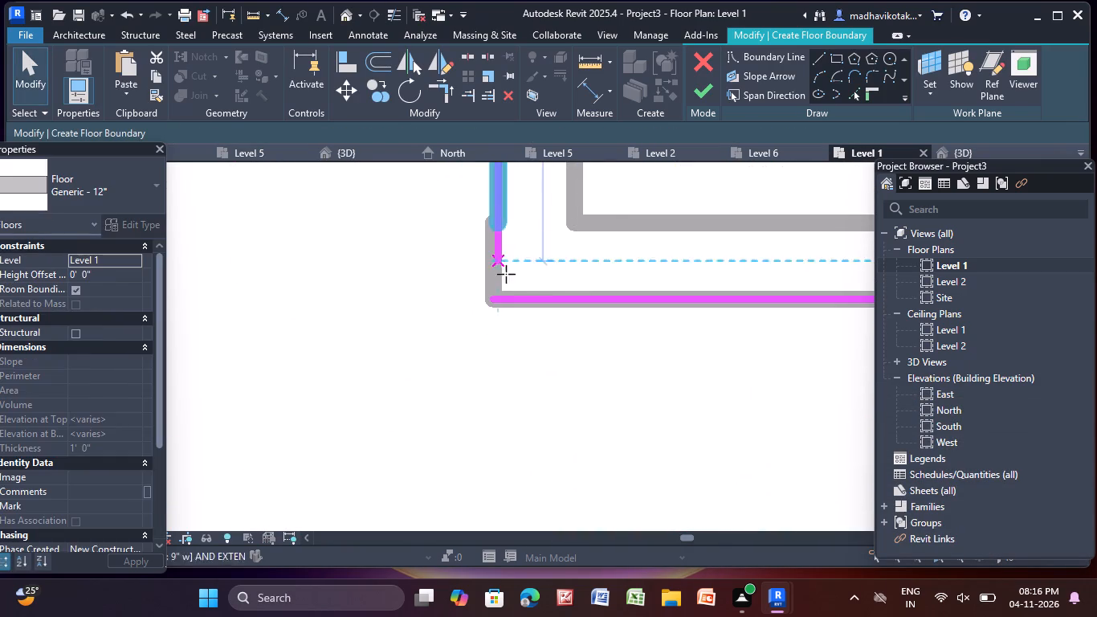
pyautogui.moveTo(506, 274); pyautogui.dragTo(502, 300)
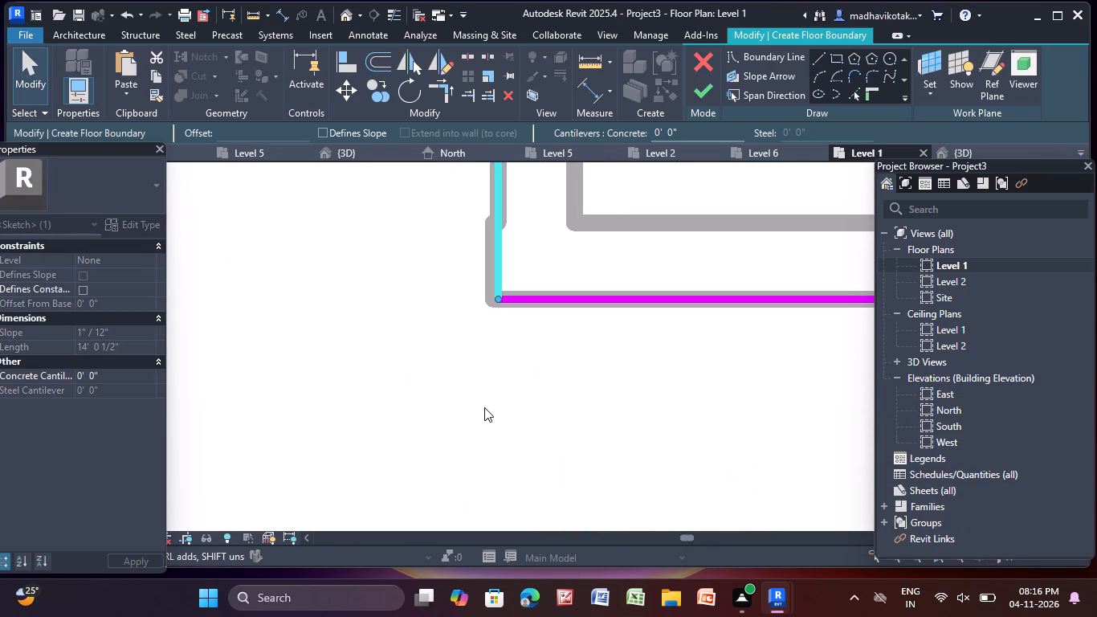
pyautogui.scroll(-6, 487, 397)
pyautogui.press('Escape')
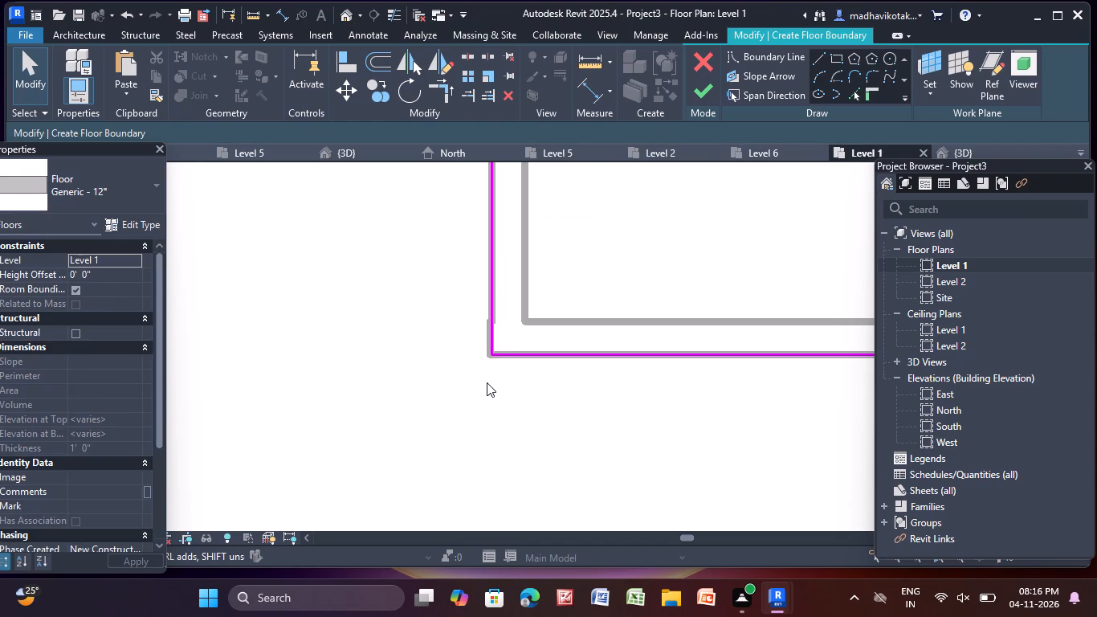
# Delete the short boundary line at the Utility room's corridor-side outer corner.
pyautogui.scroll(-7, 491, 472)
pyautogui.moveTo(604, 442); pyautogui.dragTo(154, 289, button='middle')
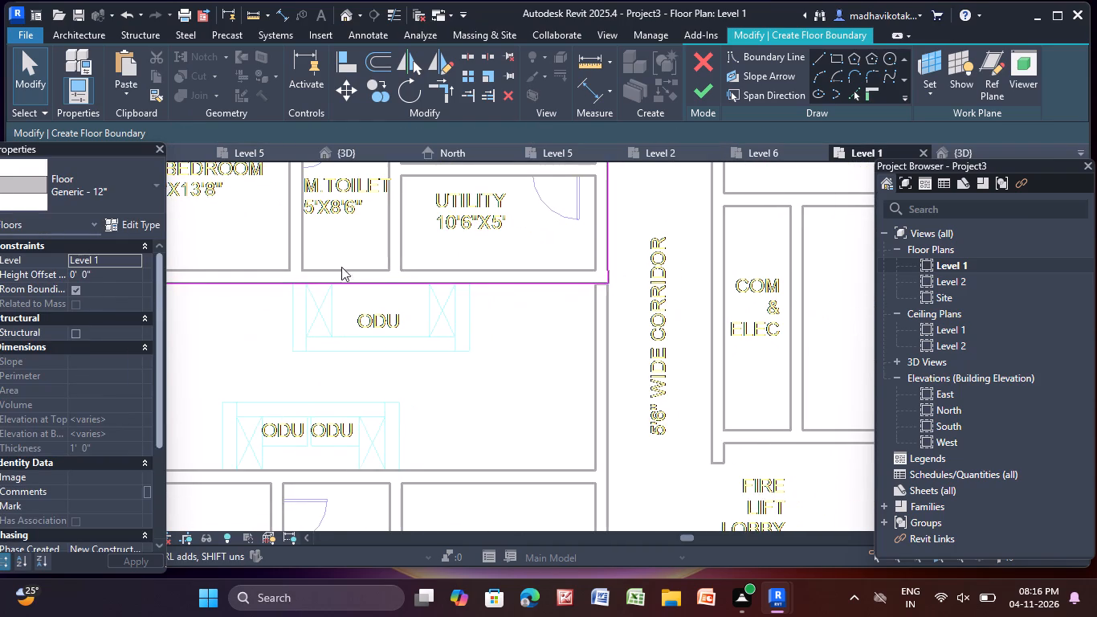
pyautogui.scroll(4, 655, 294)
pyautogui.scroll(1, 536, 289)
pyautogui.scroll(-11, 581, 266)
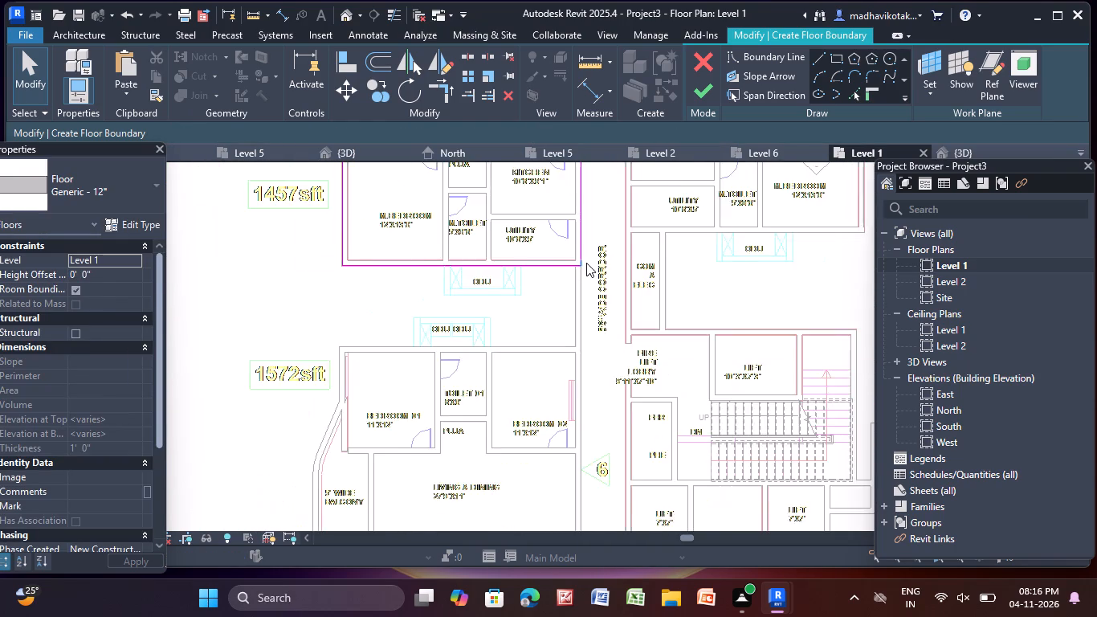
pyautogui.scroll(10, 586, 263)
pyautogui.click(577, 283)
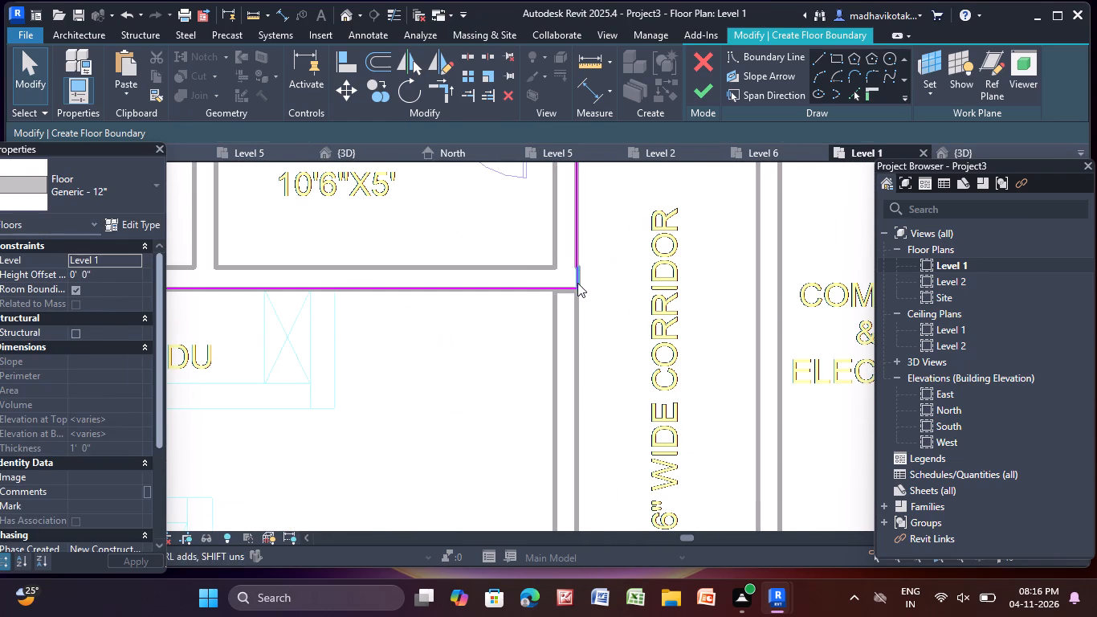
pyautogui.scroll(4, 577, 281)
pyautogui.press('Delete')
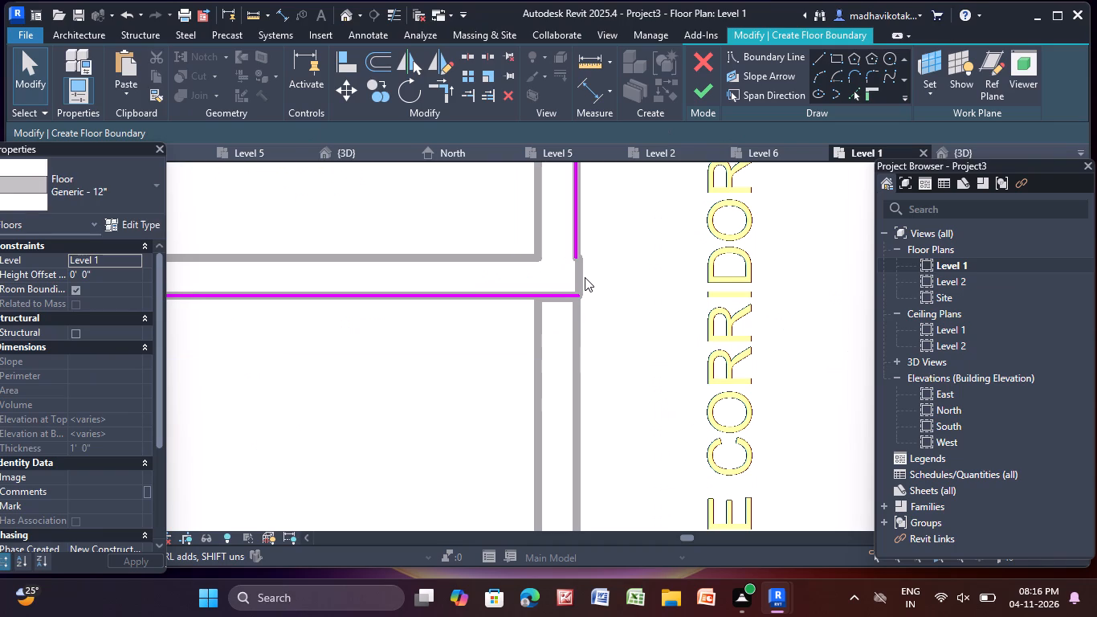
# Stretch the corridor-side boundary line past the Utility room to meet the boundary line along the apartment's lower wall.
pyautogui.click(577, 252)
pyautogui.scroll(6, 579, 272)
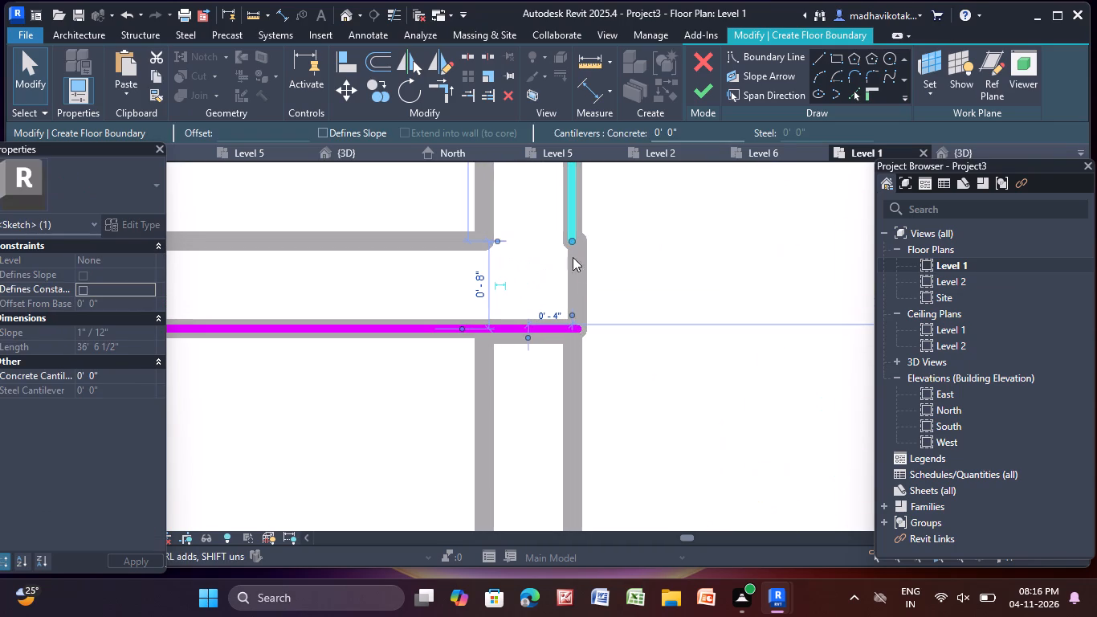
pyautogui.moveTo(571, 238); pyautogui.dragTo(580, 327)
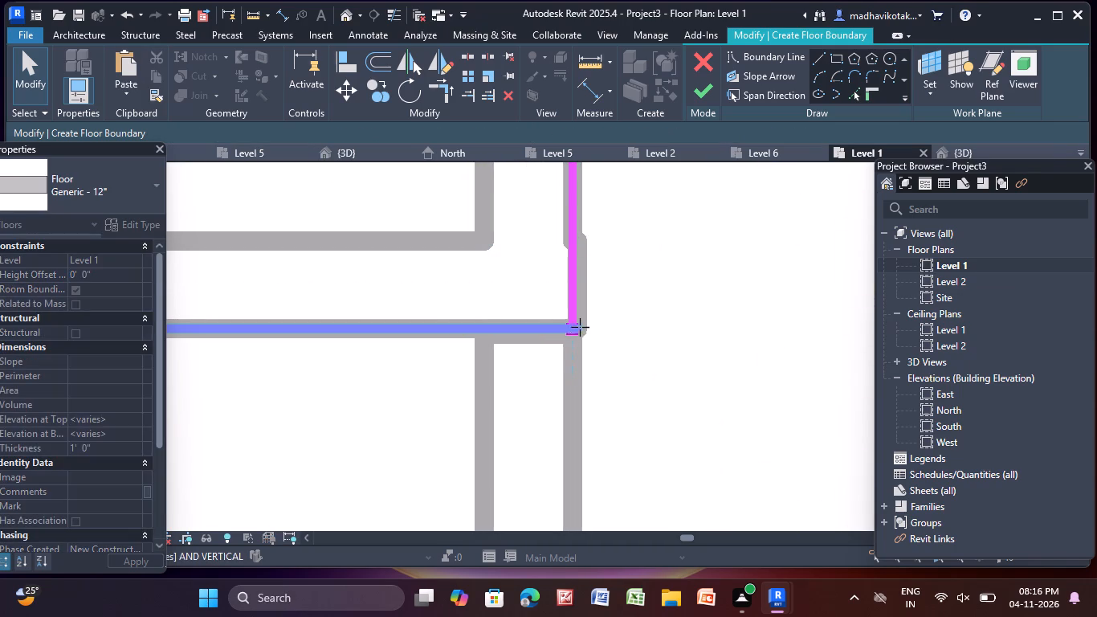
pyautogui.moveTo(580, 327); pyautogui.dragTo(580, 332)
pyautogui.click(622, 310)
# Finish the boundary sketch to create the Generic - 12" Level 1 floor of the 1457 sft apartment, and deselect it.
pyautogui.scroll(-10, 622, 310)
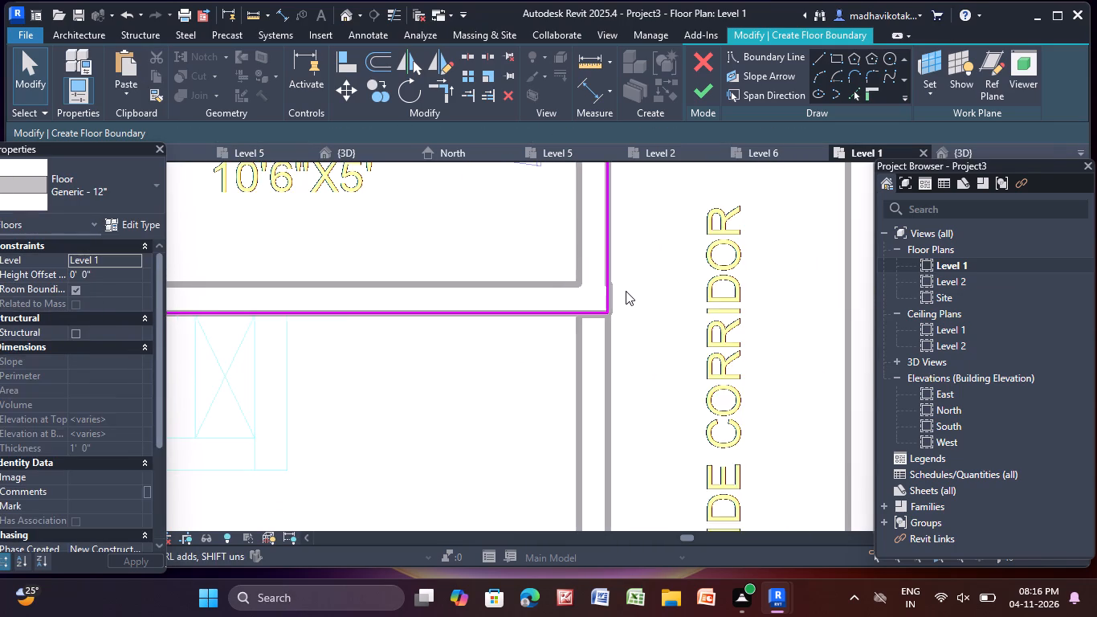
pyautogui.scroll(-16, 624, 286)
pyautogui.moveTo(622, 284); pyautogui.dragTo(579, 374, button='middle')
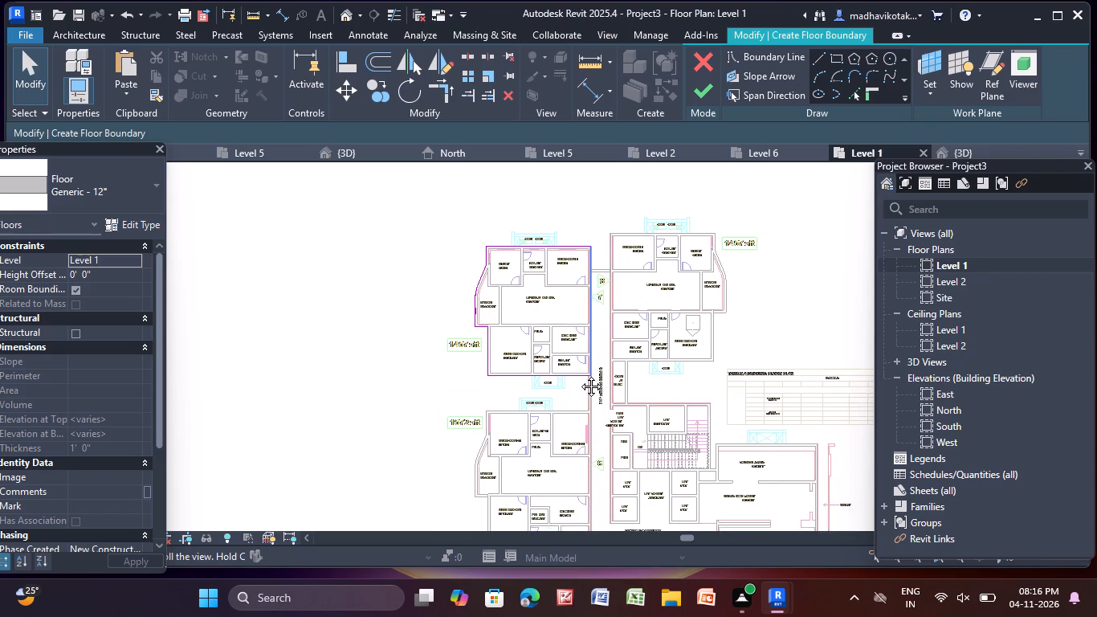
pyautogui.moveTo(579, 374); pyautogui.dragTo(573, 377, button='middle')
pyautogui.scroll(5, 573, 292)
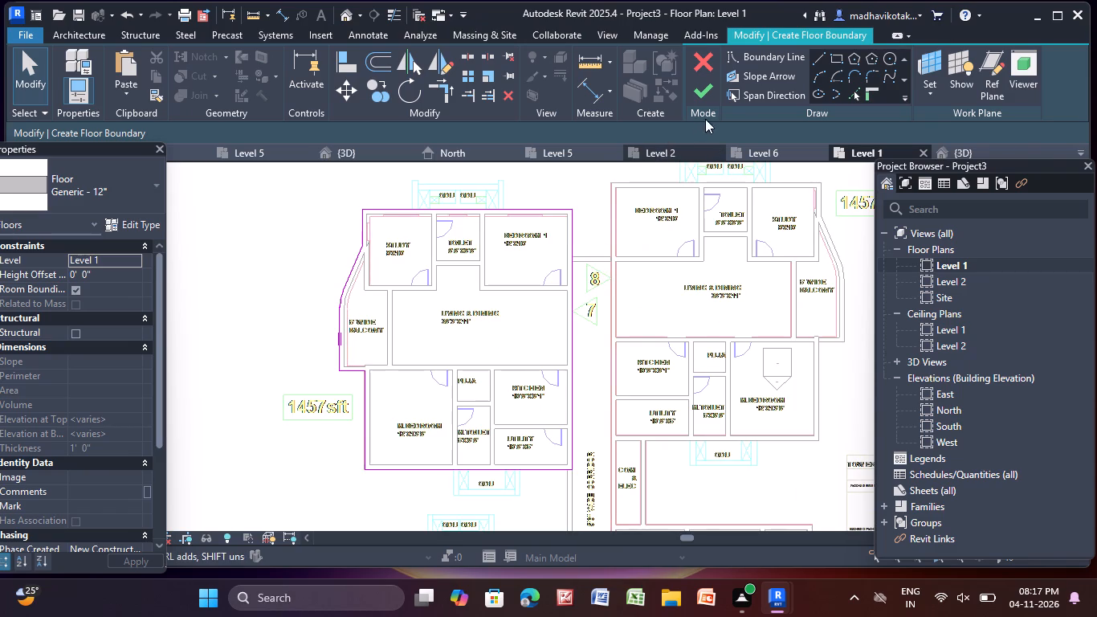
pyautogui.click(697, 100)
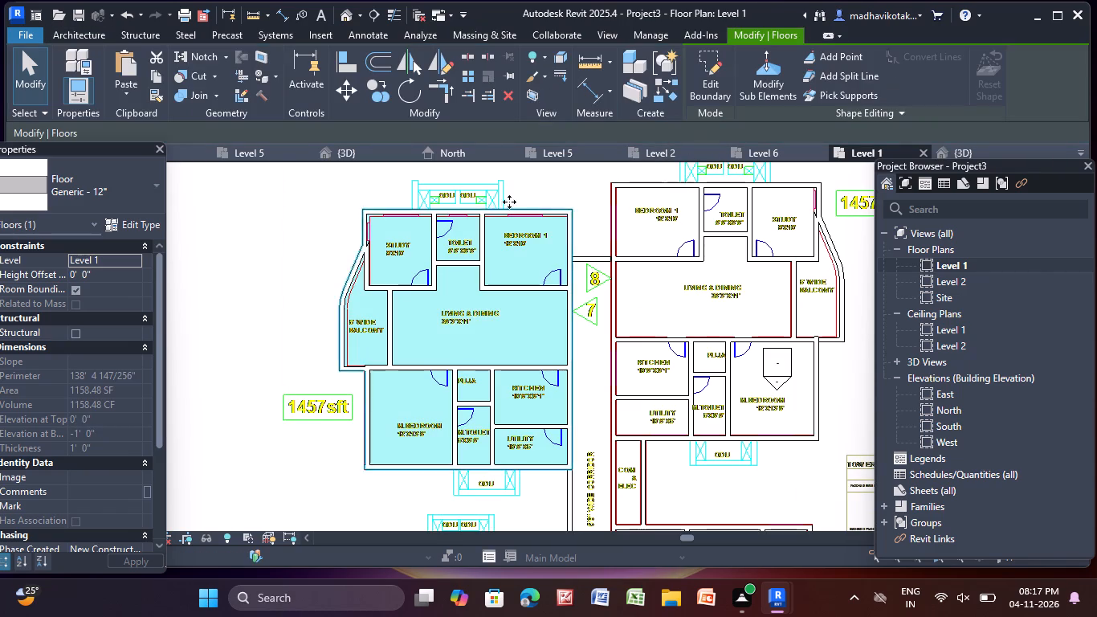
pyautogui.click(307, 236)
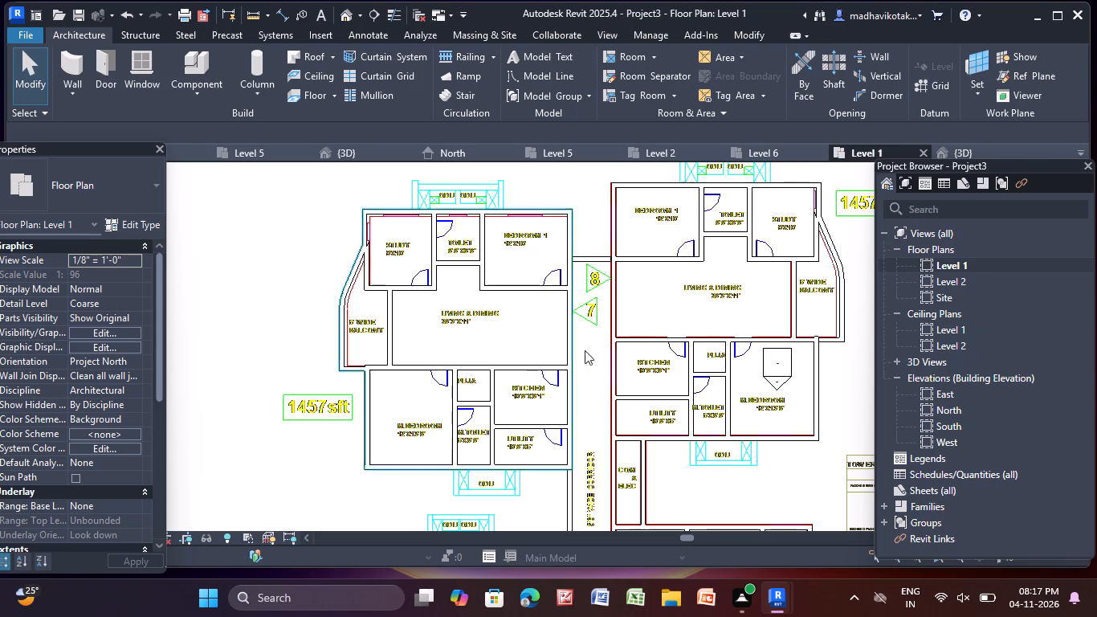
# Look over the remaining apartments on the Level 1 plan and examine the whole model in the default 3D view.
pyautogui.moveTo(716, 388); pyautogui.dragTo(606, 203, button='middle')
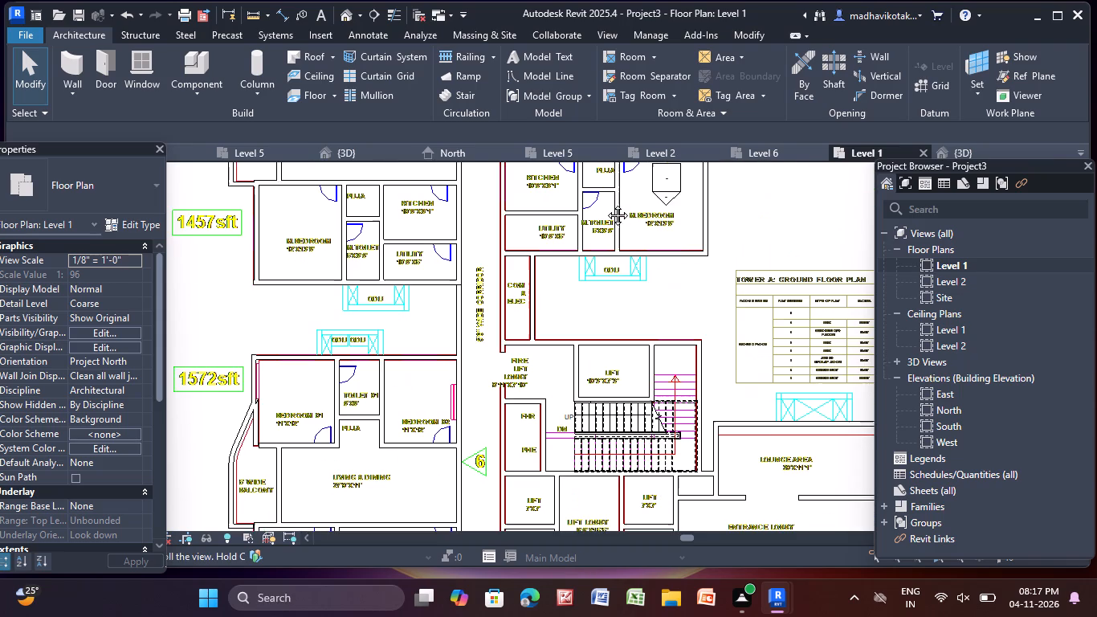
pyautogui.moveTo(606, 203); pyautogui.dragTo(606, 201, button='middle')
pyautogui.moveTo(515, 464); pyautogui.dragTo(660, 256, button='middle')
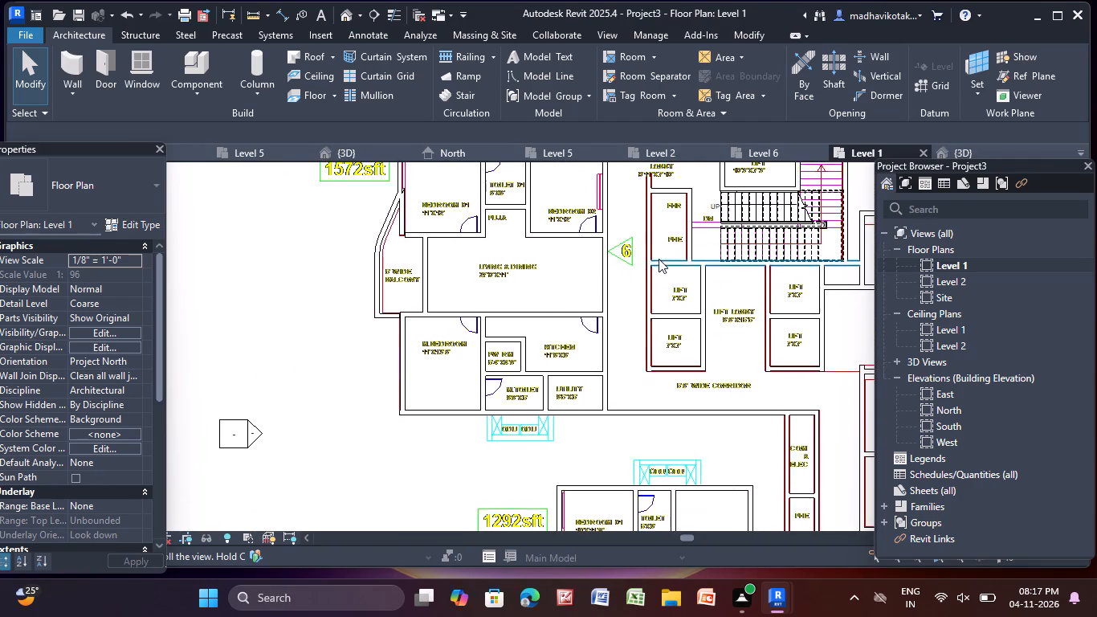
pyautogui.moveTo(536, 427); pyautogui.dragTo(532, 473, button='middle')
pyautogui.scroll(1, 536, 427)
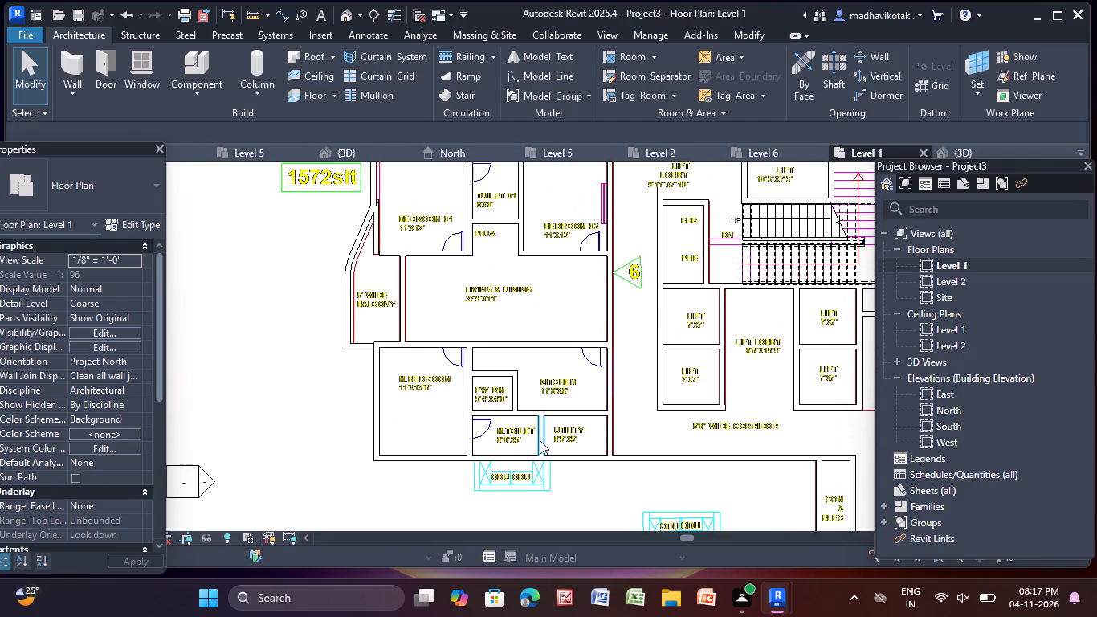
pyautogui.scroll(-3, 541, 364)
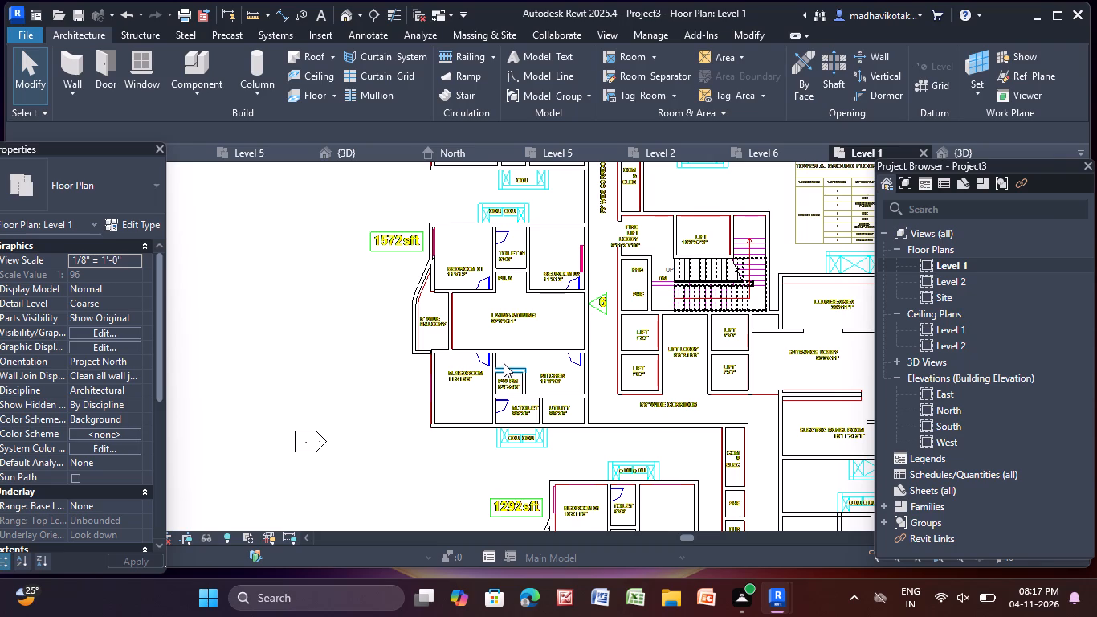
pyautogui.scroll(1, 499, 359)
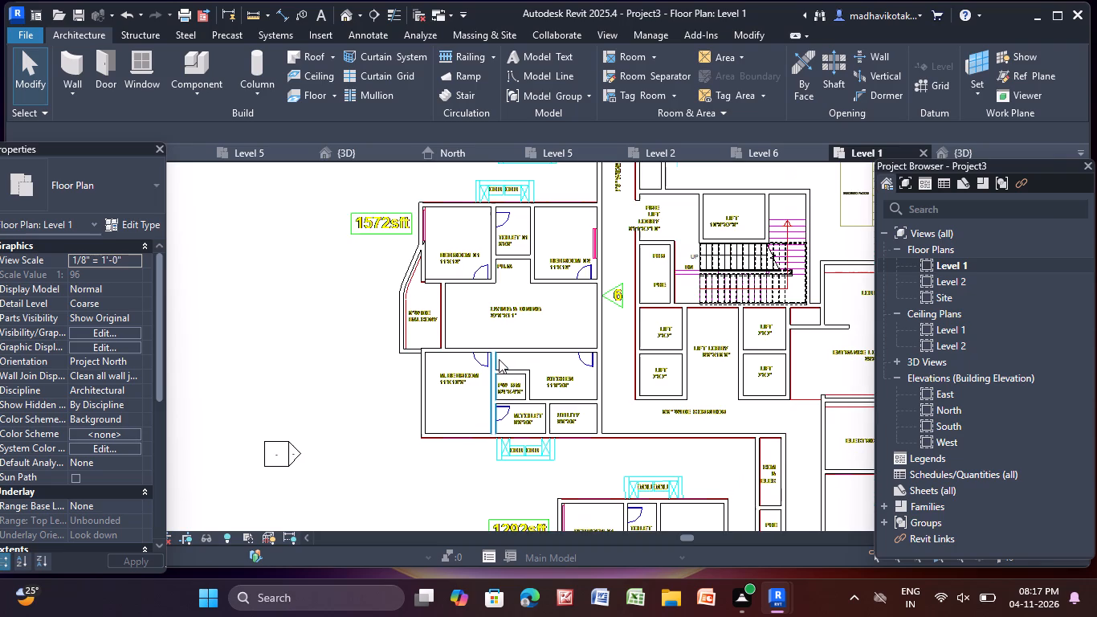
pyautogui.click(352, 20)
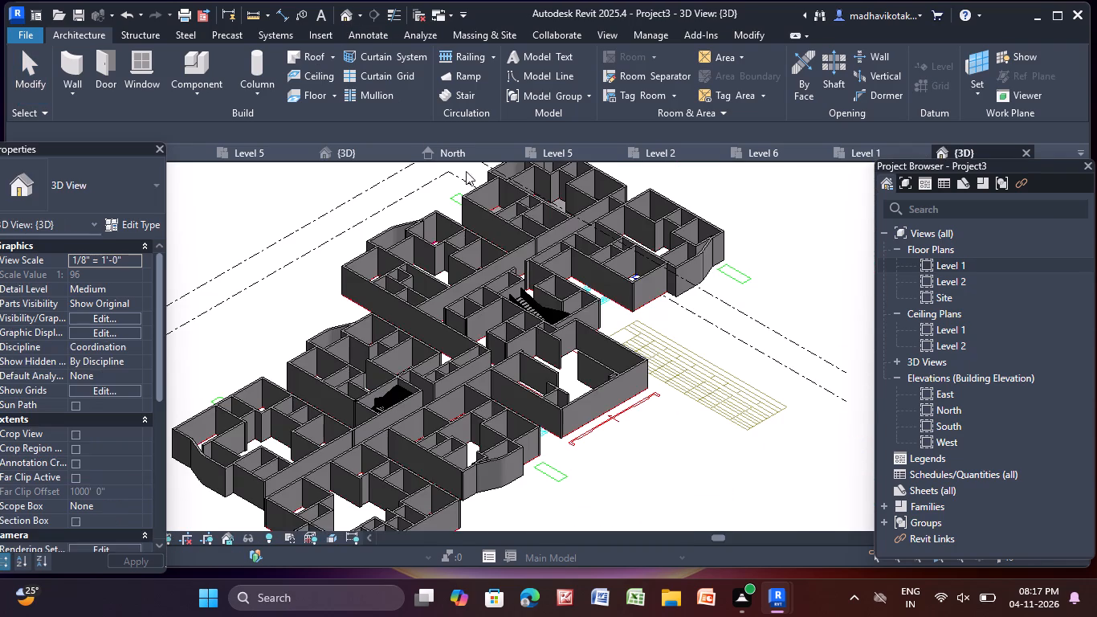
pyautogui.moveTo(441, 440); pyautogui.dragTo(458, 475, button='middle')
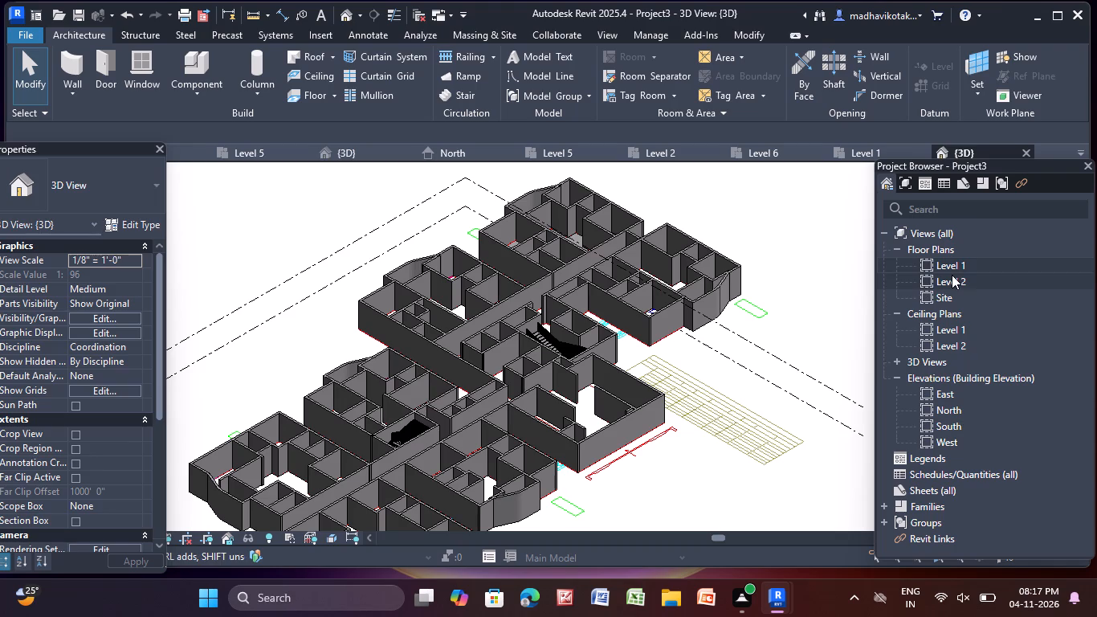
# Open the Level 2 floor plan and examine the 1457 sft apartment there.
pyautogui.doubleClick(964, 281)
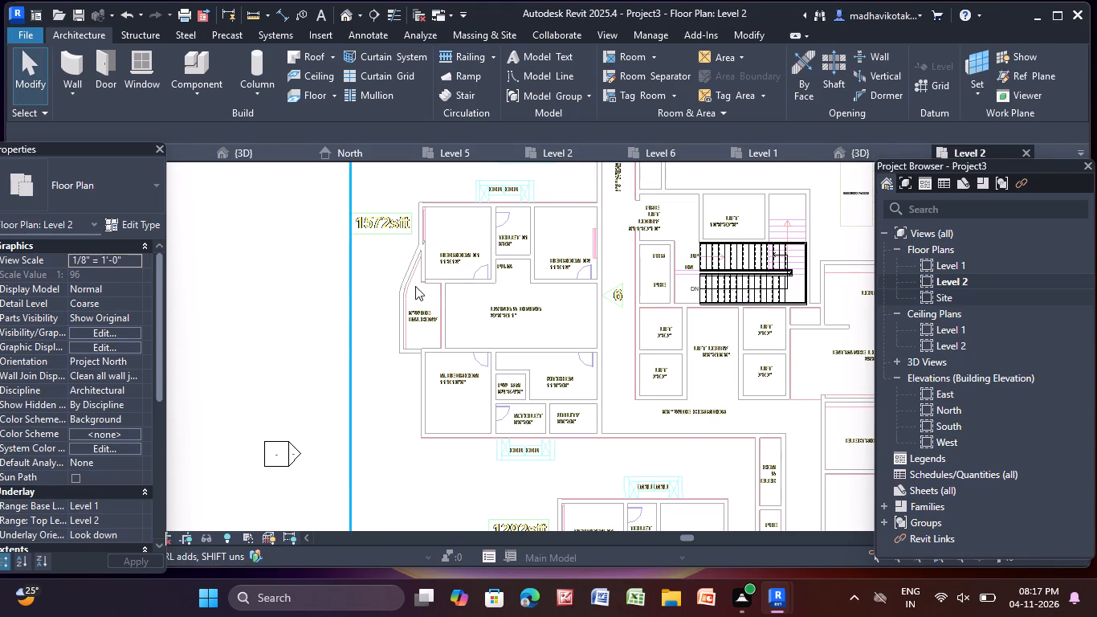
pyautogui.scroll(-4, 415, 285)
pyautogui.scroll(4, 467, 391)
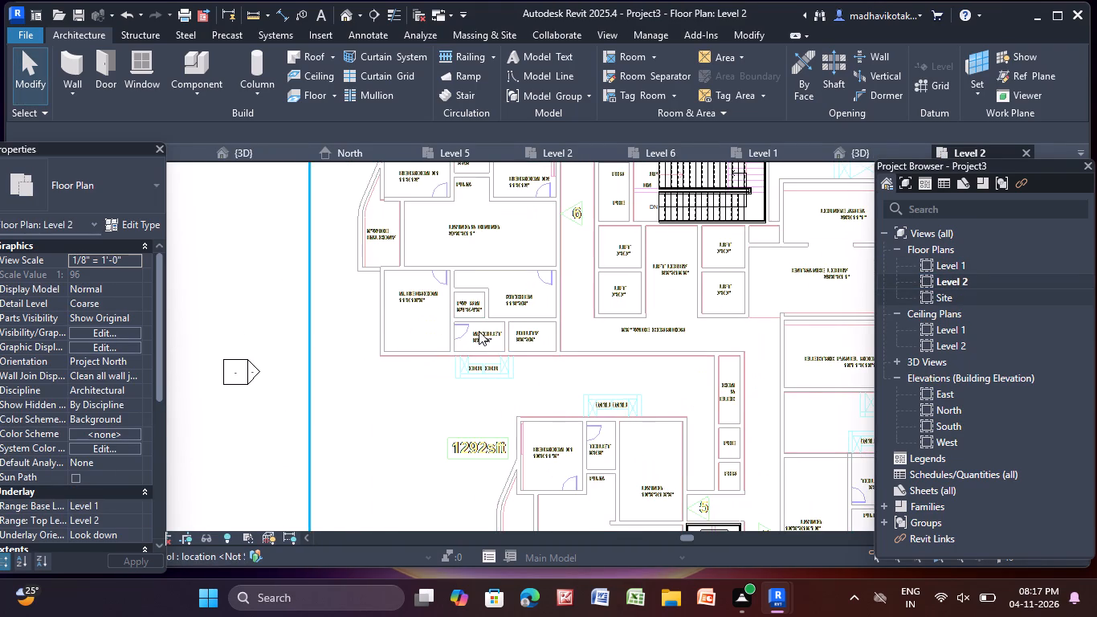
pyautogui.moveTo(475, 331); pyautogui.dragTo(437, 616, button='middle')
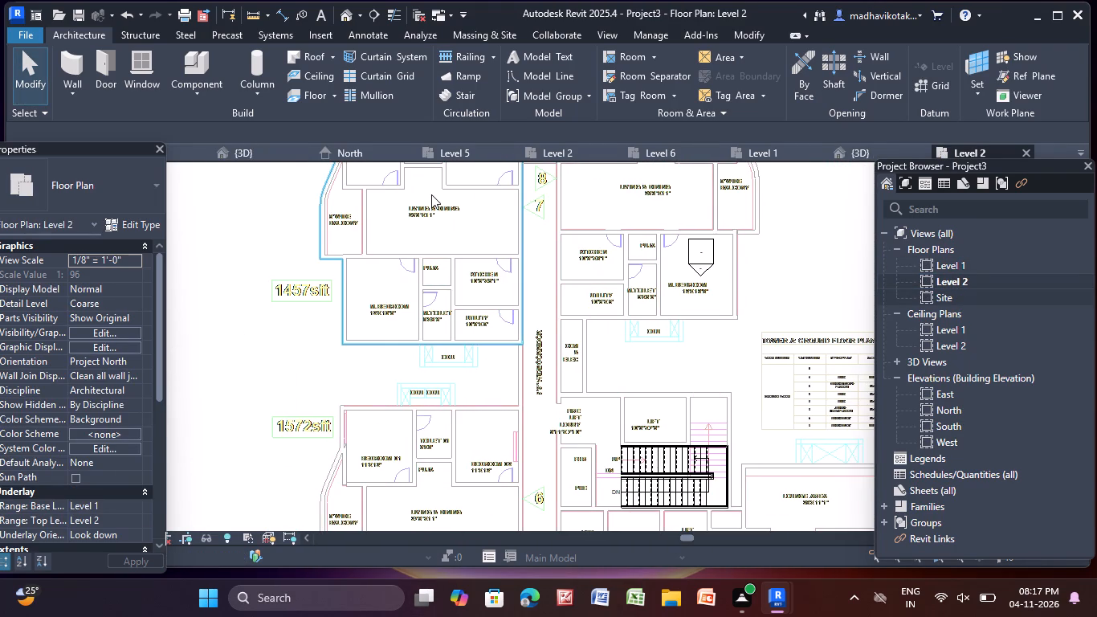
pyautogui.moveTo(430, 198); pyautogui.dragTo(420, 296, button='middle')
pyautogui.scroll(4, 419, 296)
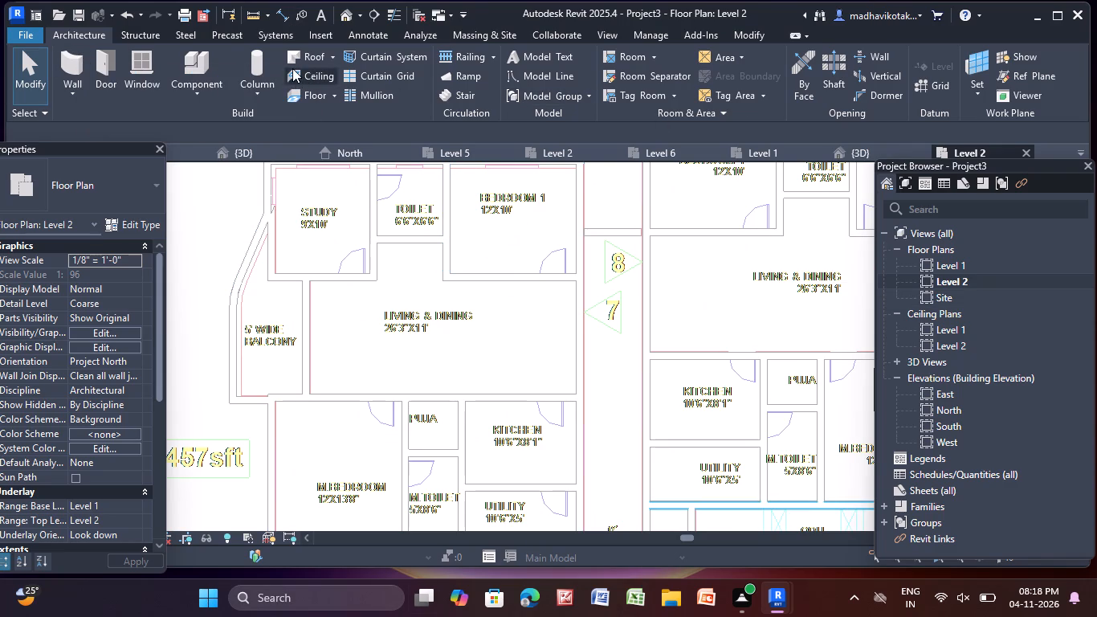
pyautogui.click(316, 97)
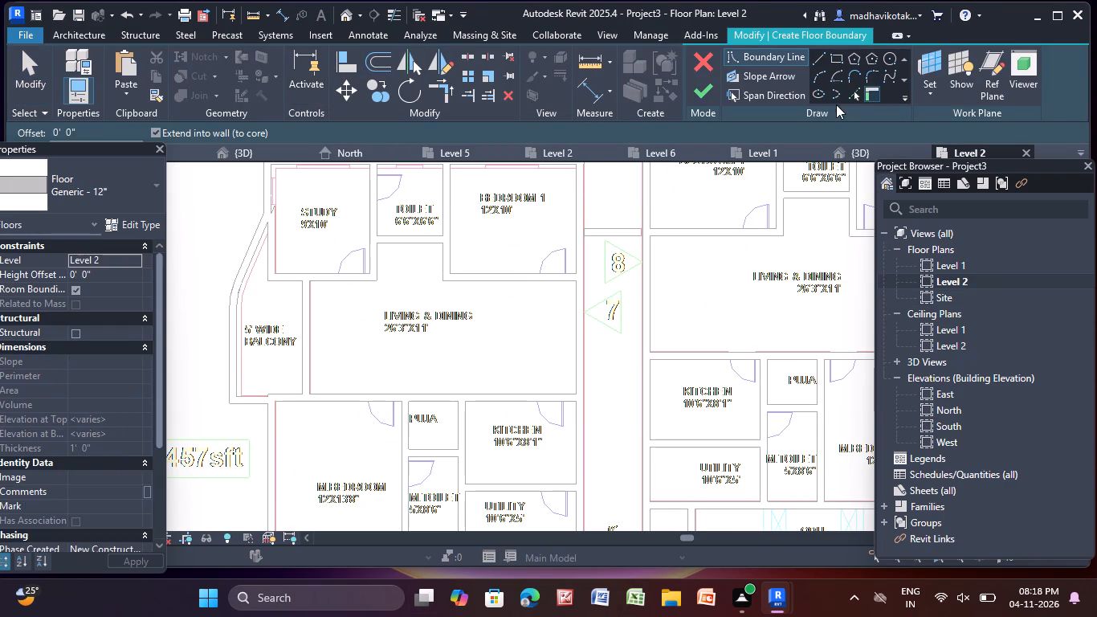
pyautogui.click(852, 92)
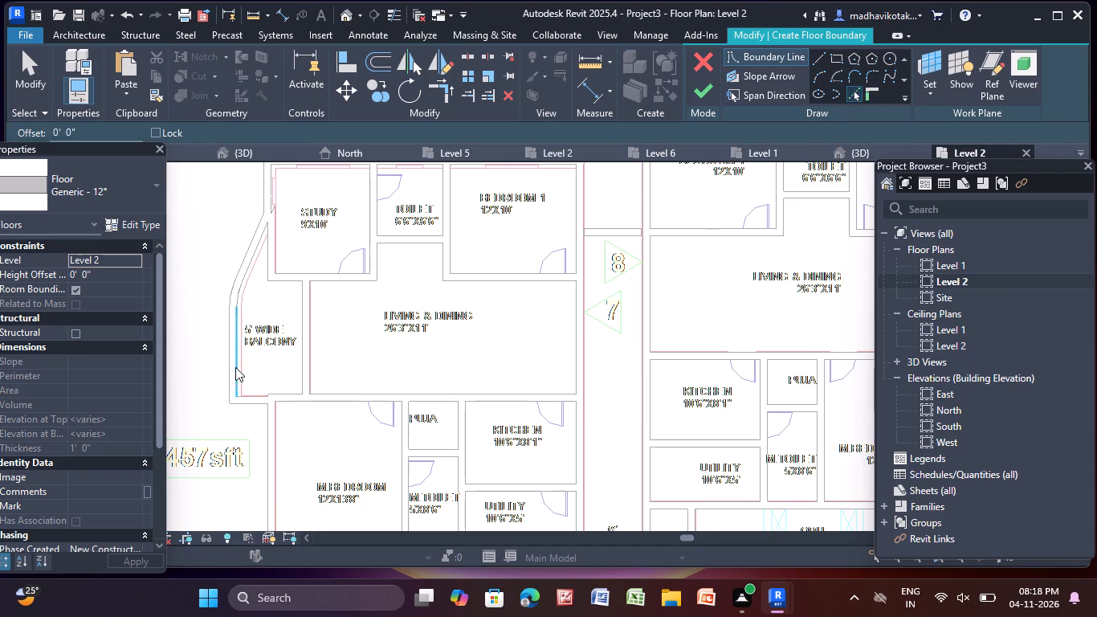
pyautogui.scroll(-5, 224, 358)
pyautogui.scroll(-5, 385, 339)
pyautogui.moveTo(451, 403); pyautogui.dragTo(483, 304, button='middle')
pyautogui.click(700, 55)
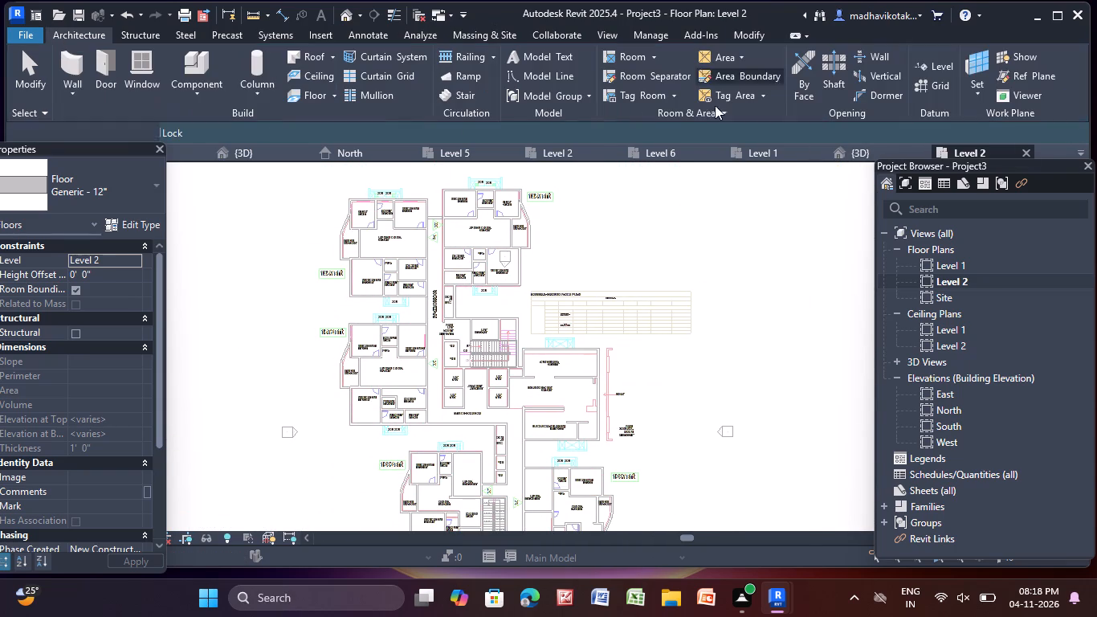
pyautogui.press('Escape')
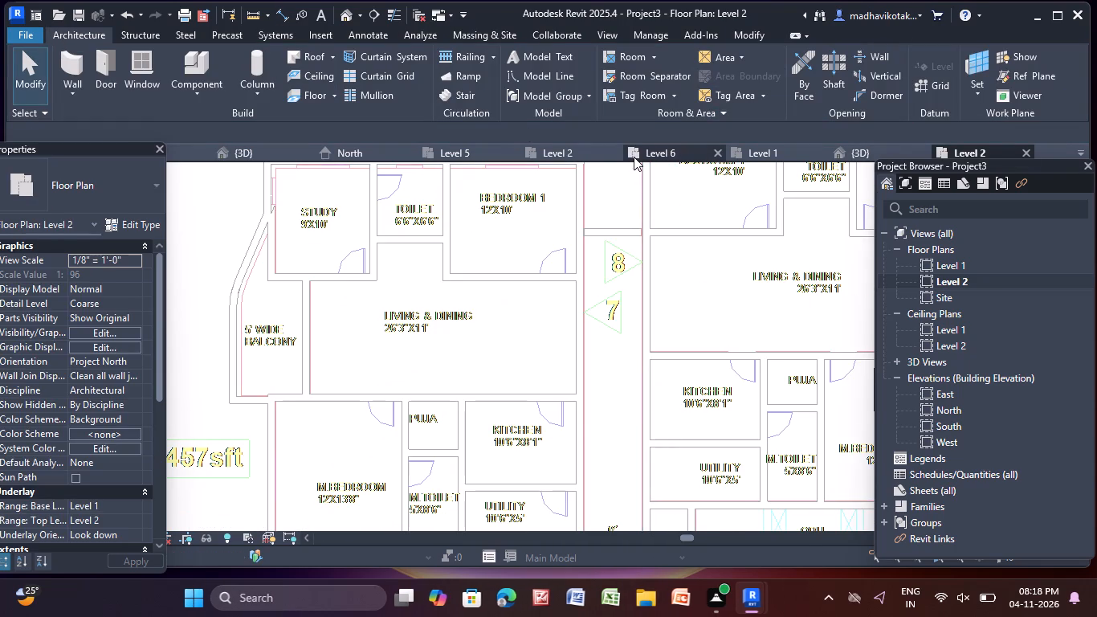
# Return to the Level 1 floor plan.
pyautogui.scroll(-6, 624, 91)
pyautogui.scroll(-4, 573, 282)
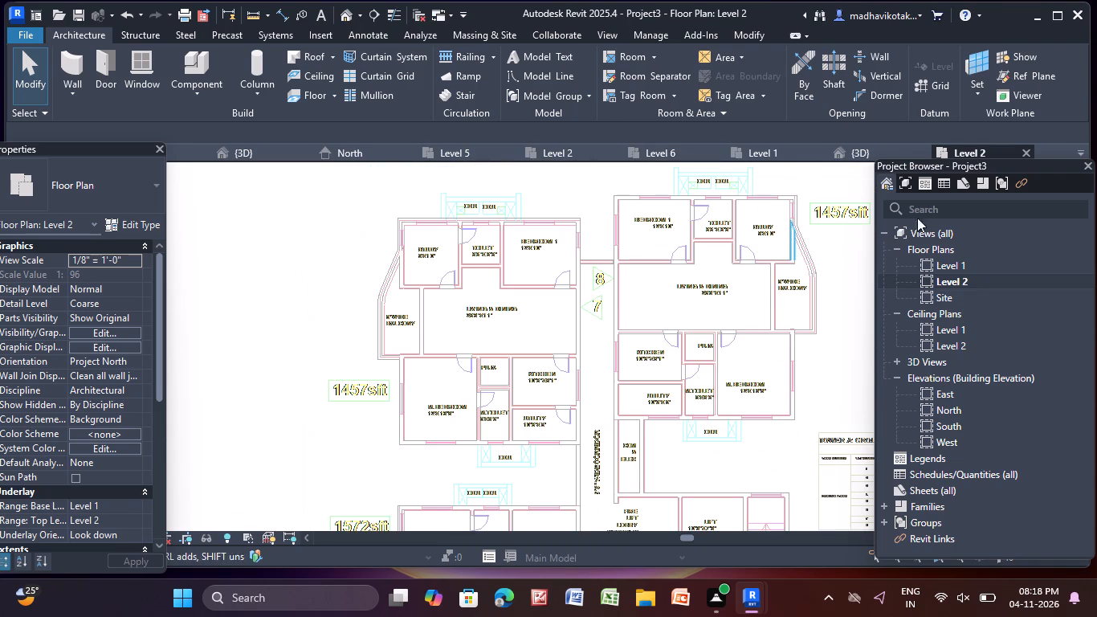
pyautogui.doubleClick(969, 266)
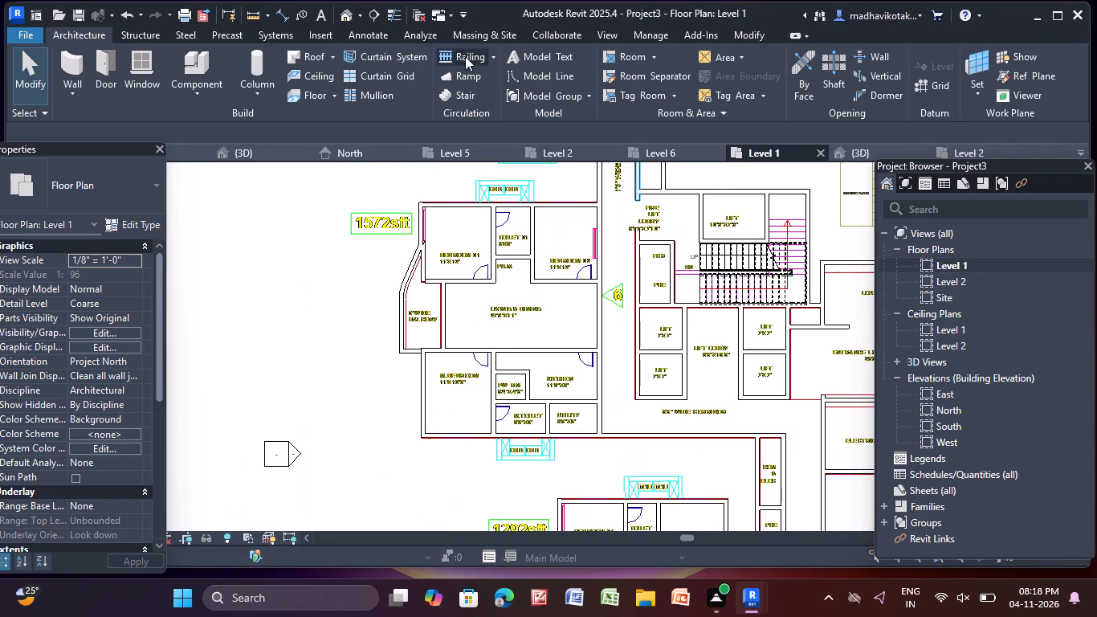
# Examine the whole building in the default 3D view.
pyautogui.moveTo(618, 341); pyautogui.dragTo(556, 223, button='middle')
pyautogui.click(342, 17)
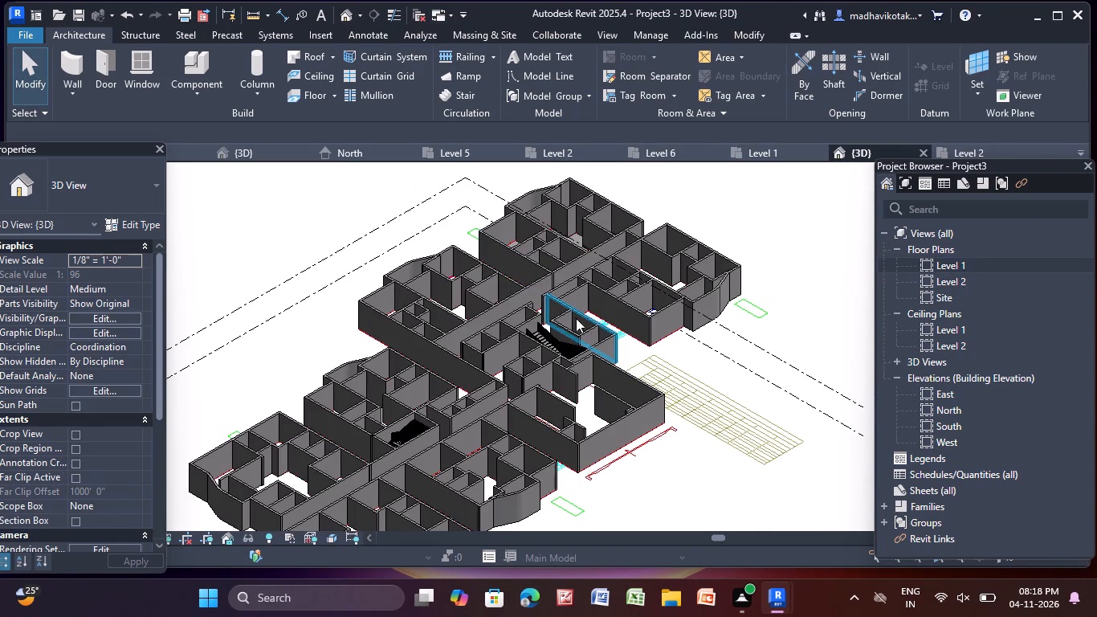
pyautogui.moveTo(508, 366); pyautogui.dragTo(550, 362, button='middle')
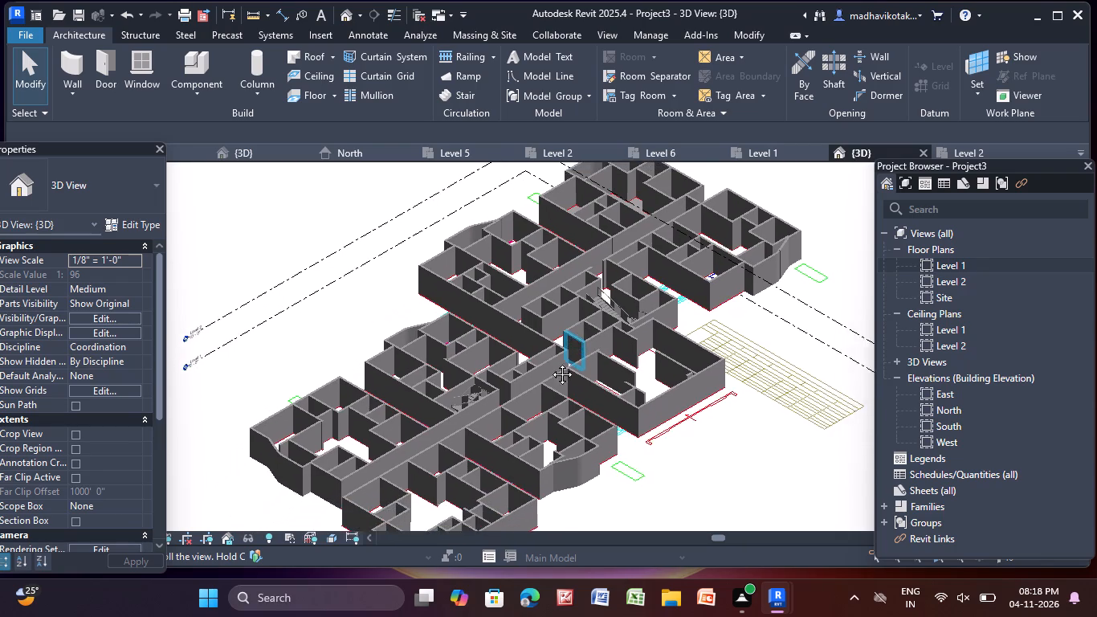
pyautogui.moveTo(550, 362); pyautogui.dragTo(677, 216, button='middle')
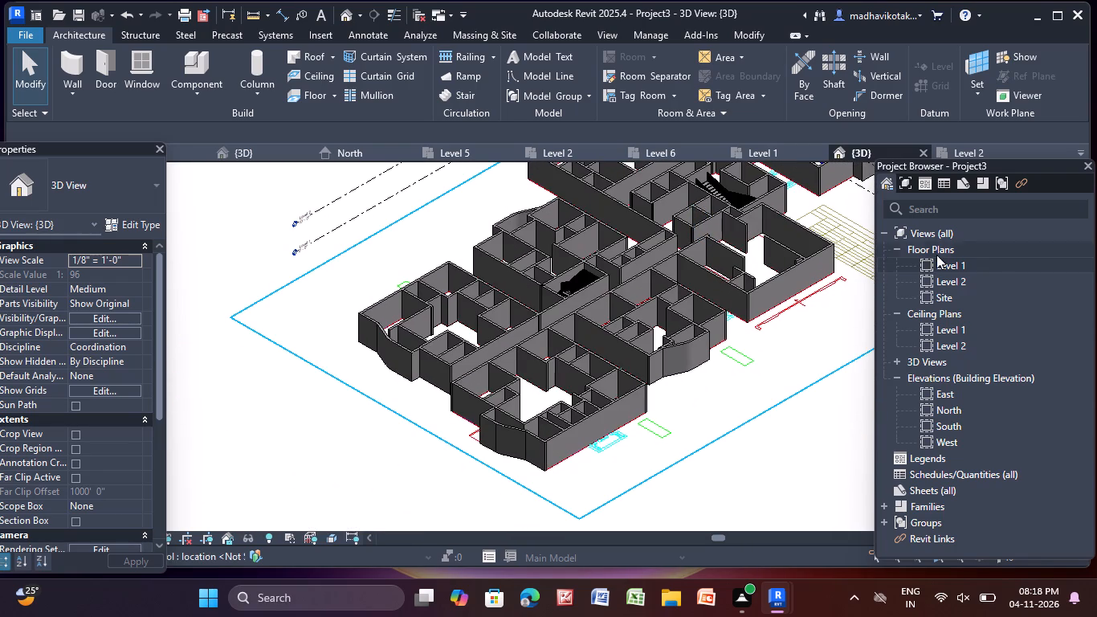
# On the Level 1 plan, start a Generic - 12" floor for the 1819 sft apartment, picking boundary lines along the outer M.Bedroom and curved balcony edge.
pyautogui.doubleClick(992, 266)
pyautogui.scroll(-6, 517, 256)
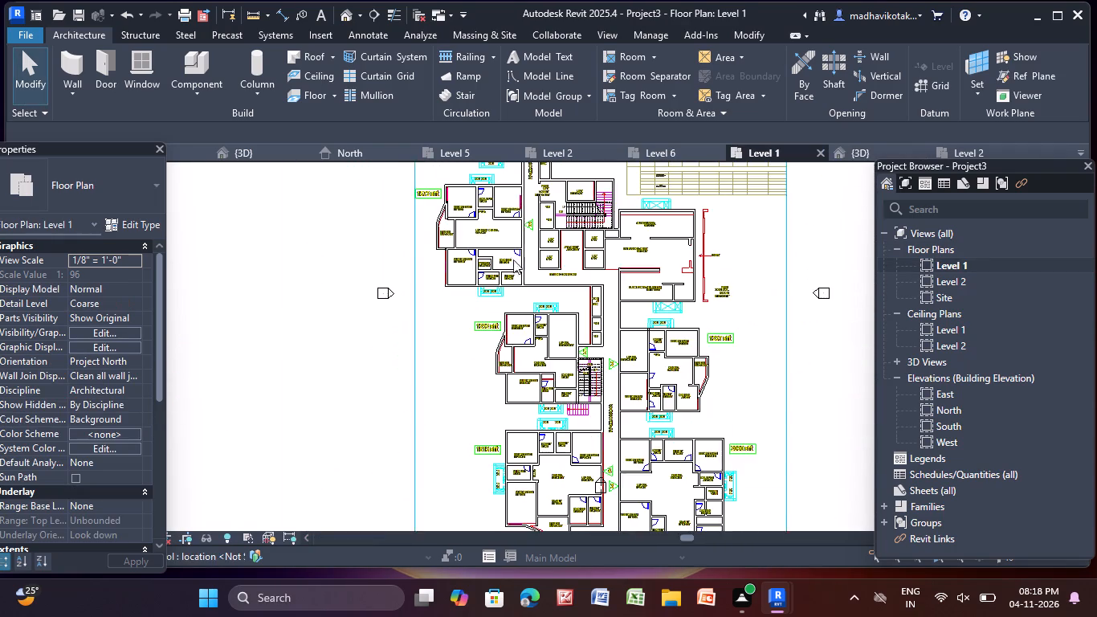
pyautogui.scroll(-4, 533, 247)
pyautogui.scroll(8, 576, 430)
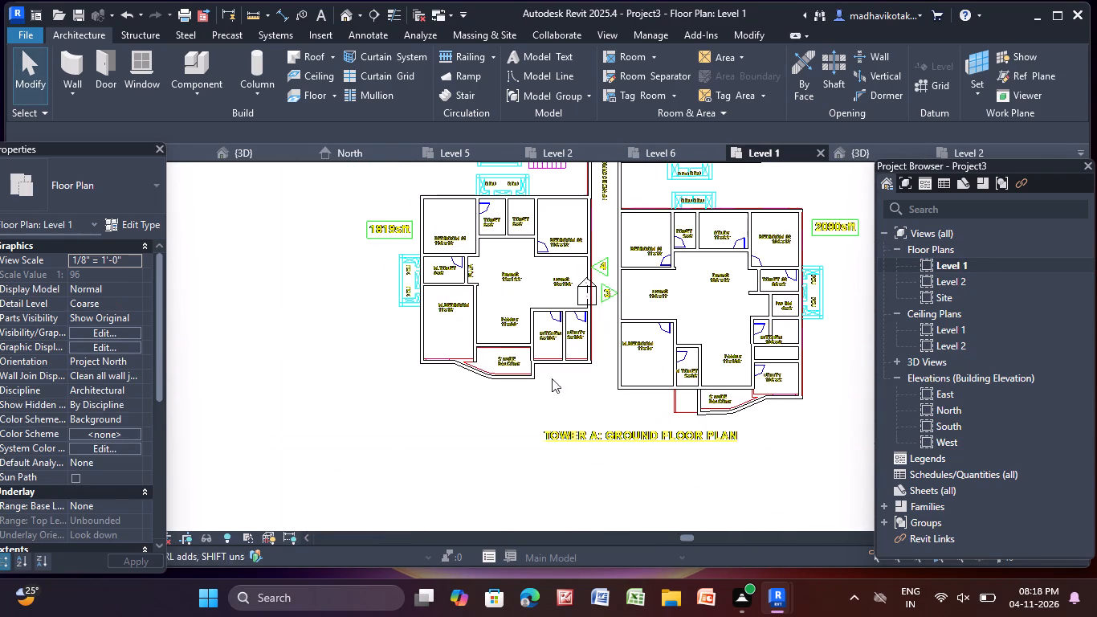
pyautogui.moveTo(506, 331); pyautogui.dragTo(492, 358, button='middle')
pyautogui.scroll(2, 495, 329)
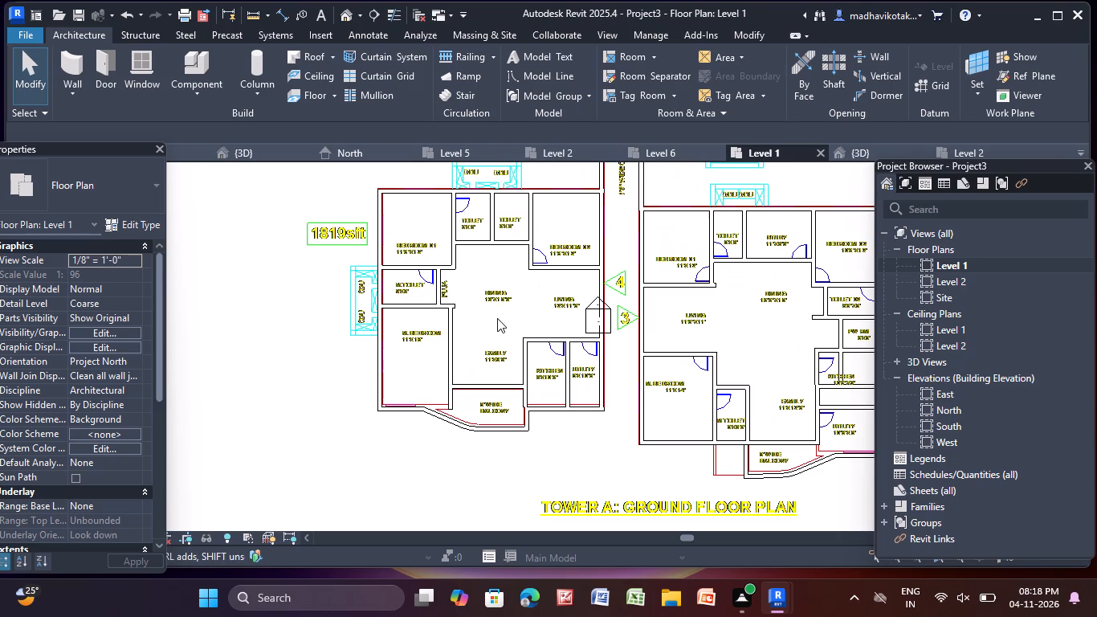
pyautogui.click(304, 97)
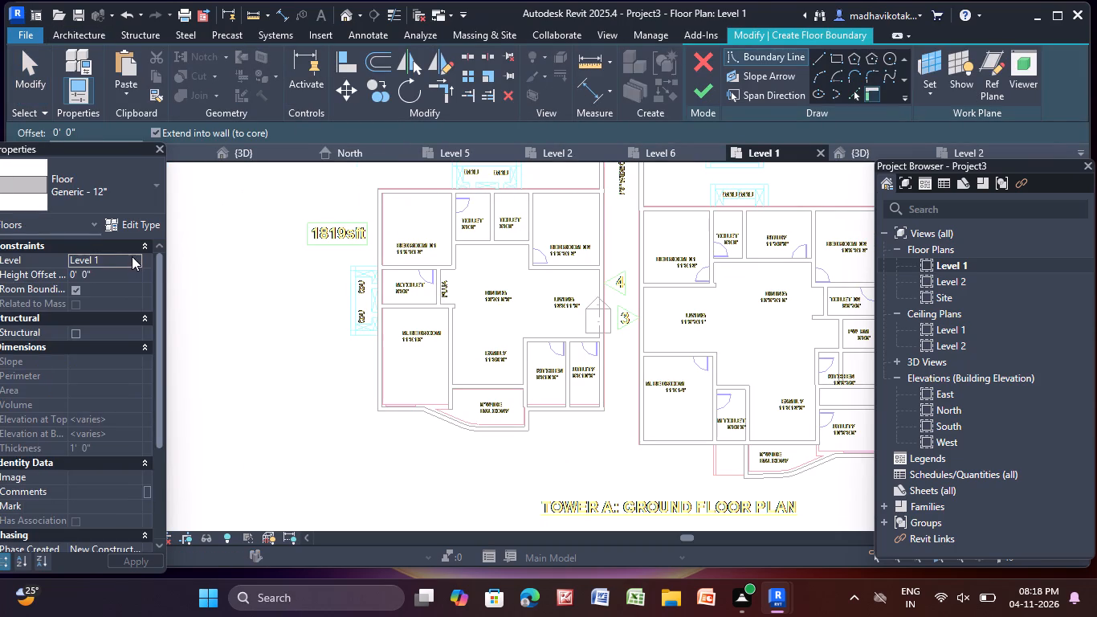
pyautogui.click(849, 92)
pyautogui.scroll(8, 410, 402)
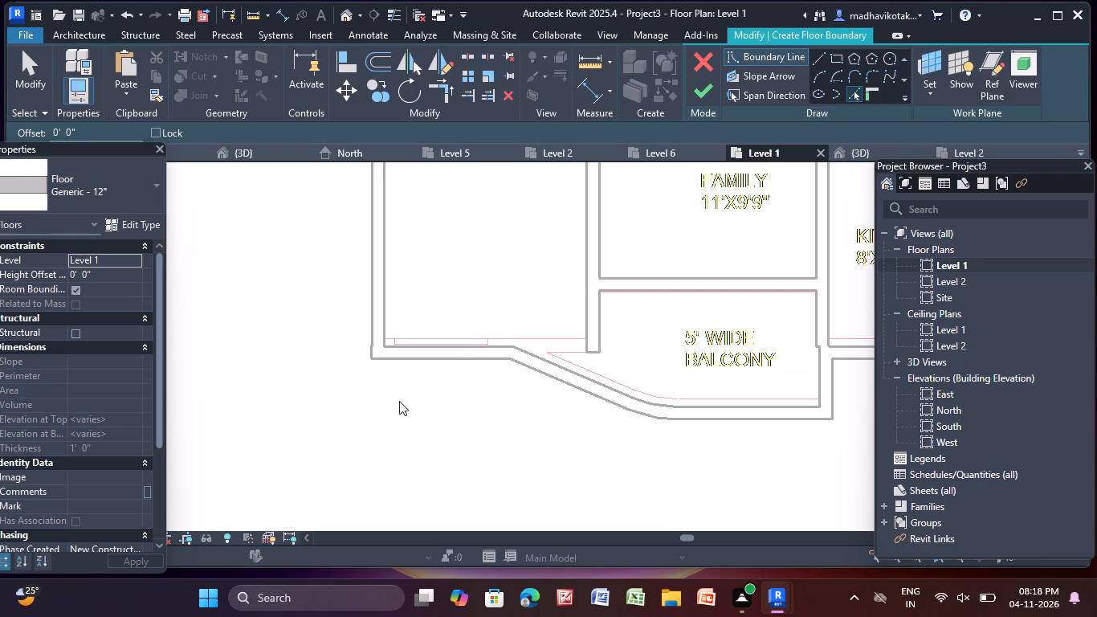
pyautogui.click(445, 362)
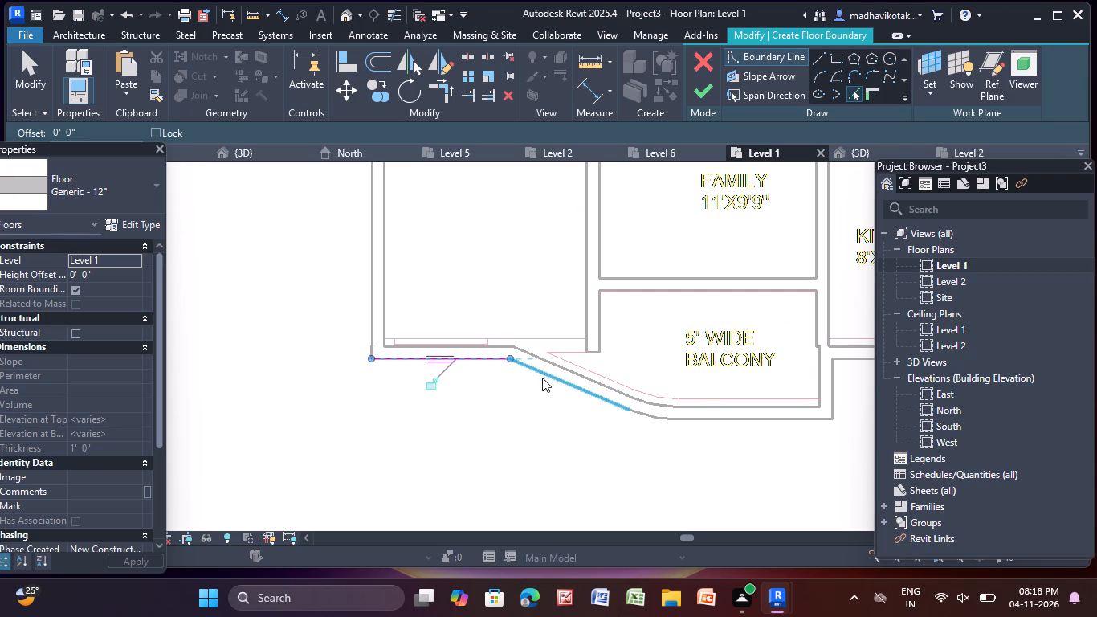
pyautogui.click(542, 378)
pyautogui.click(657, 423)
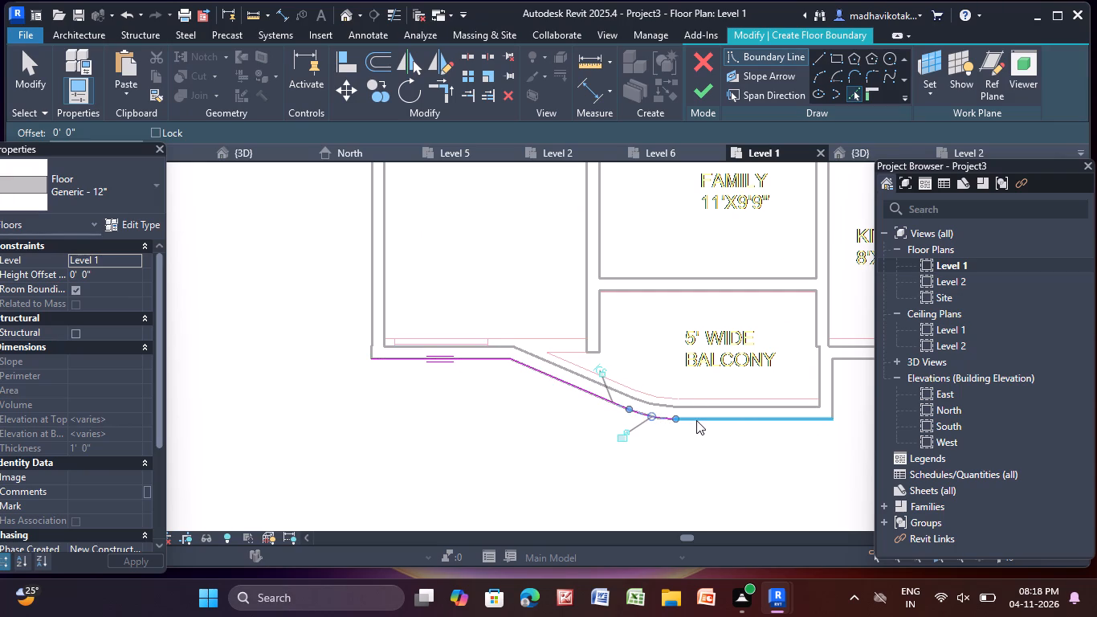
pyautogui.click(696, 420)
# Pick the apartment's outer wall faces beside the M.Bedroom and along the Bedroom 01 and toilets side as floor boundary lines.
pyautogui.scroll(4, 369, 342)
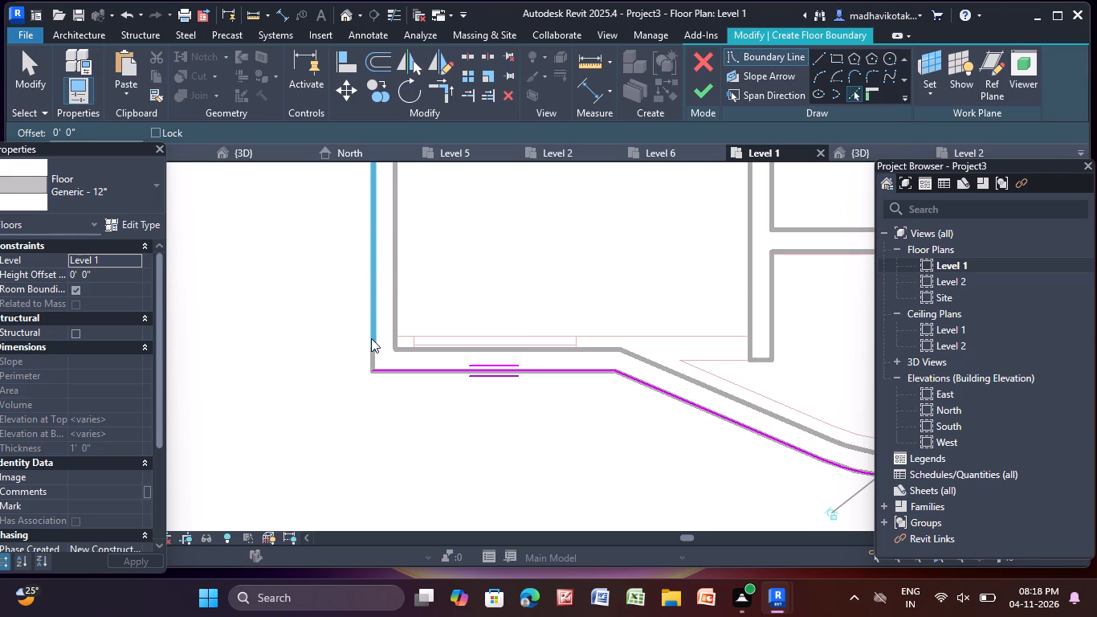
pyautogui.click(372, 332)
pyautogui.scroll(1, 376, 325)
pyautogui.scroll(-5, 376, 325)
pyautogui.moveTo(375, 325); pyautogui.dragTo(329, 565, button='middle')
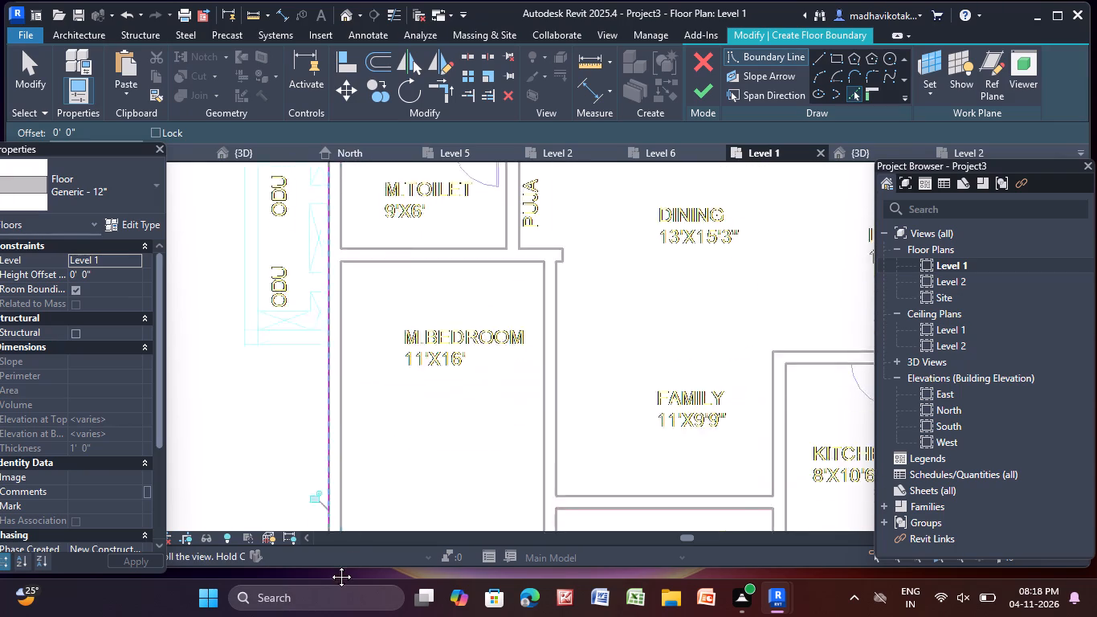
pyautogui.moveTo(329, 565); pyautogui.dragTo(330, 565, button='middle')
pyautogui.moveTo(475, 269); pyautogui.dragTo(363, 509, button='middle')
pyautogui.moveTo(376, 154); pyautogui.dragTo(354, 545, button='middle')
pyautogui.scroll(-5, 339, 358)
pyautogui.moveTo(347, 331); pyautogui.dragTo(335, 417, button='middle')
pyautogui.scroll(8, 349, 275)
pyautogui.click(355, 397)
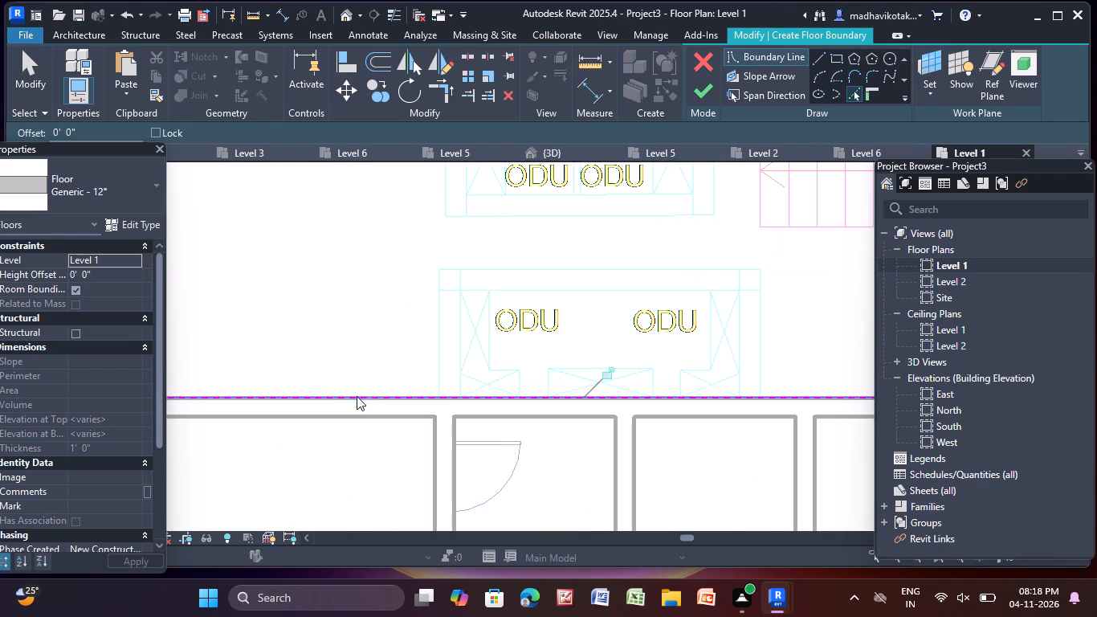
# Pick the outer wall face between Bedroom 02 and the 5'6" wide corridor as the corridor-side floor boundary line.
pyautogui.scroll(-5, 389, 359)
pyautogui.moveTo(391, 359); pyautogui.dragTo(229, 49, button='middle')
pyautogui.scroll(-1, 582, 293)
pyautogui.moveTo(586, 383); pyautogui.dragTo(535, 508, button='middle')
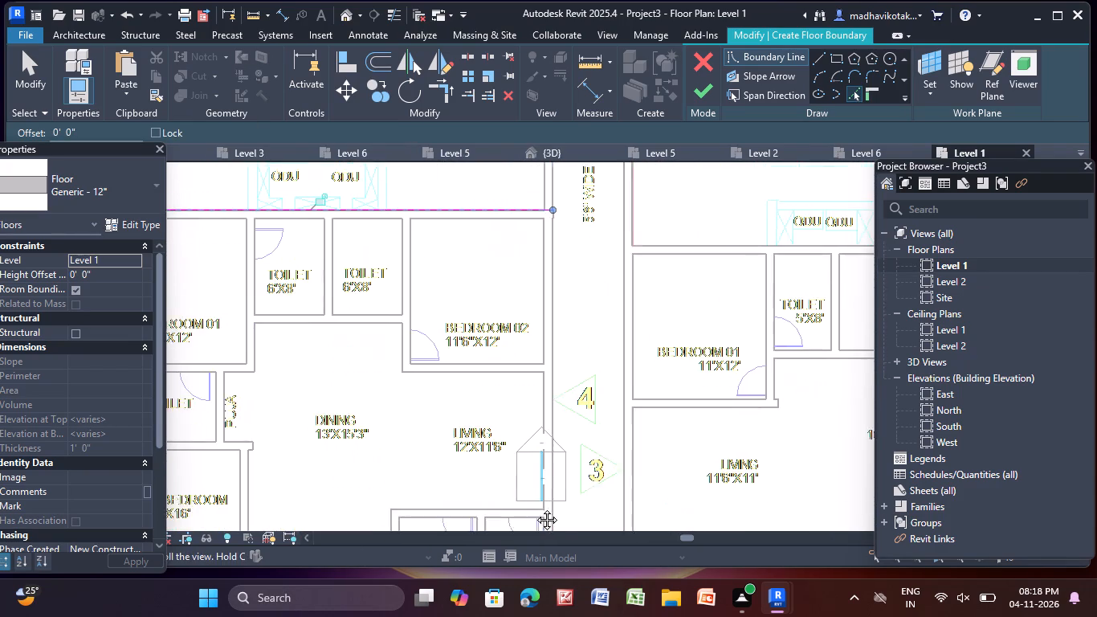
pyautogui.moveTo(535, 508); pyautogui.dragTo(528, 513, button='middle')
pyautogui.scroll(4, 532, 341)
pyautogui.moveTo(533, 308); pyautogui.dragTo(528, 484, button='middle')
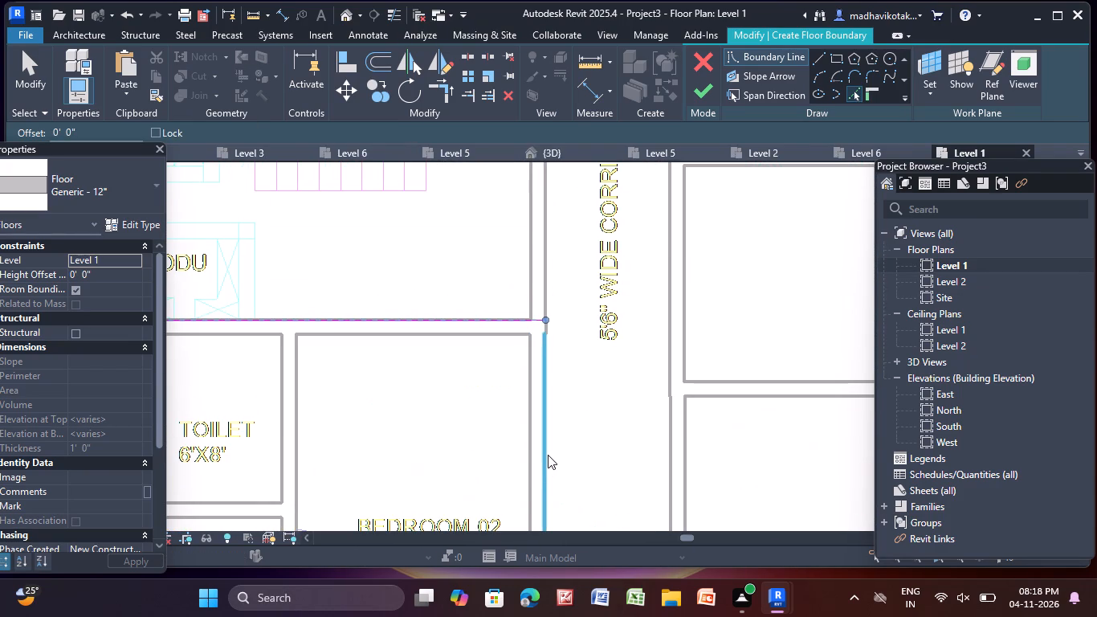
pyautogui.click(548, 455)
# Pick the outer wall face below the kitchen and utility and the short return beside the balcony as floor boundary lines.
pyautogui.scroll(-3, 548, 457)
pyautogui.moveTo(546, 460); pyautogui.dragTo(589, 123, button='middle')
pyautogui.moveTo(564, 435); pyautogui.dragTo(573, 328, button='middle')
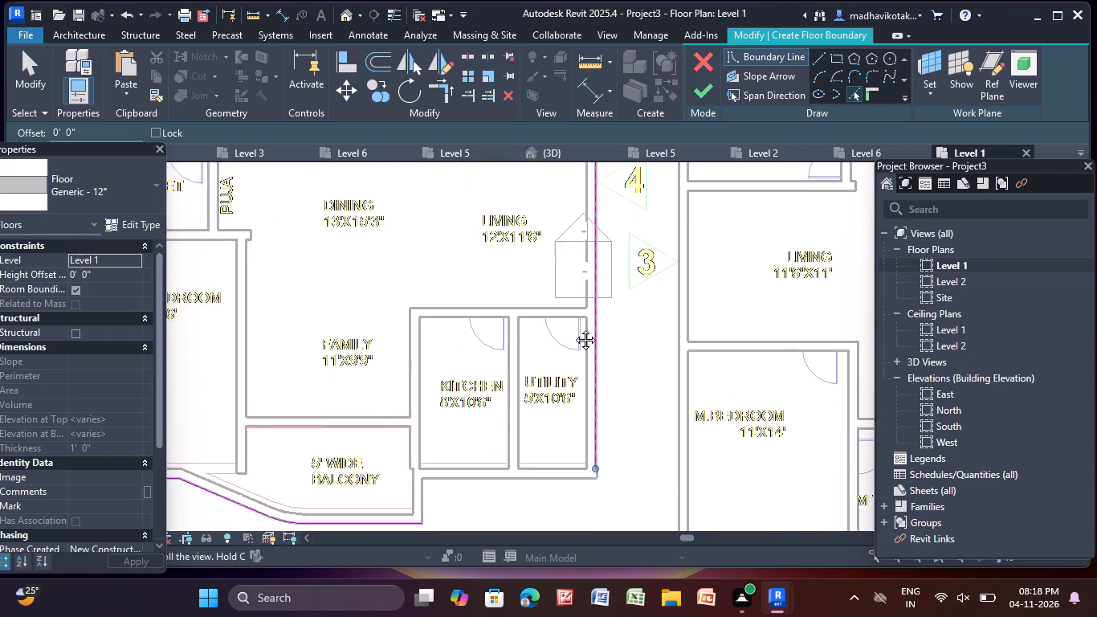
pyautogui.moveTo(573, 328); pyautogui.dragTo(573, 51, button='middle')
pyautogui.scroll(1, 529, 210)
pyautogui.moveTo(530, 219); pyautogui.dragTo(557, 404, button='middle')
pyautogui.scroll(2, 560, 394)
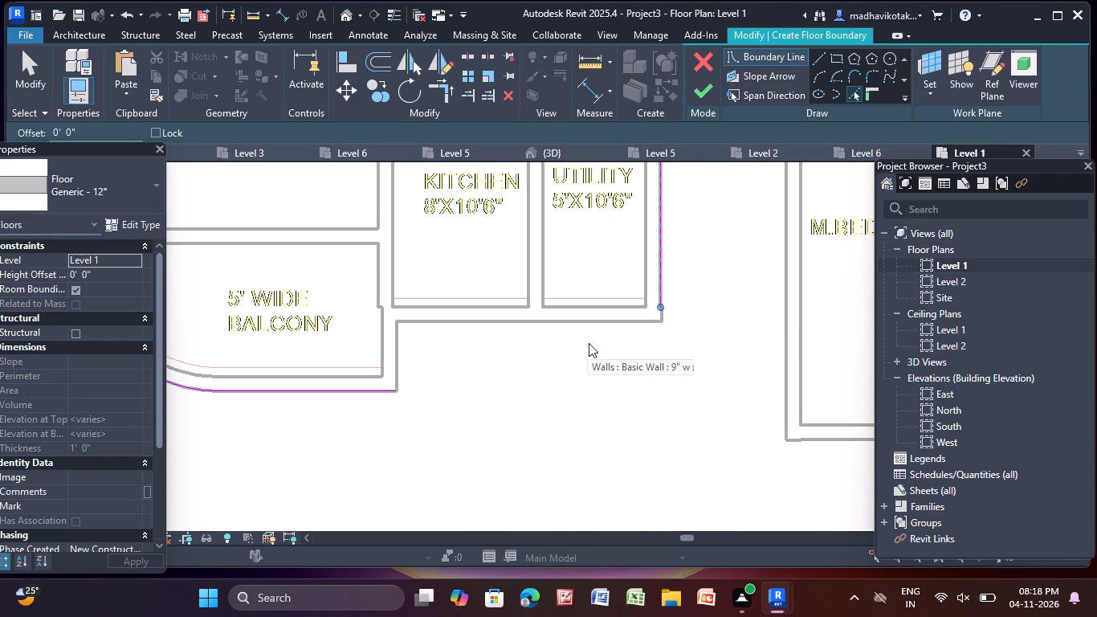
pyautogui.click(599, 327)
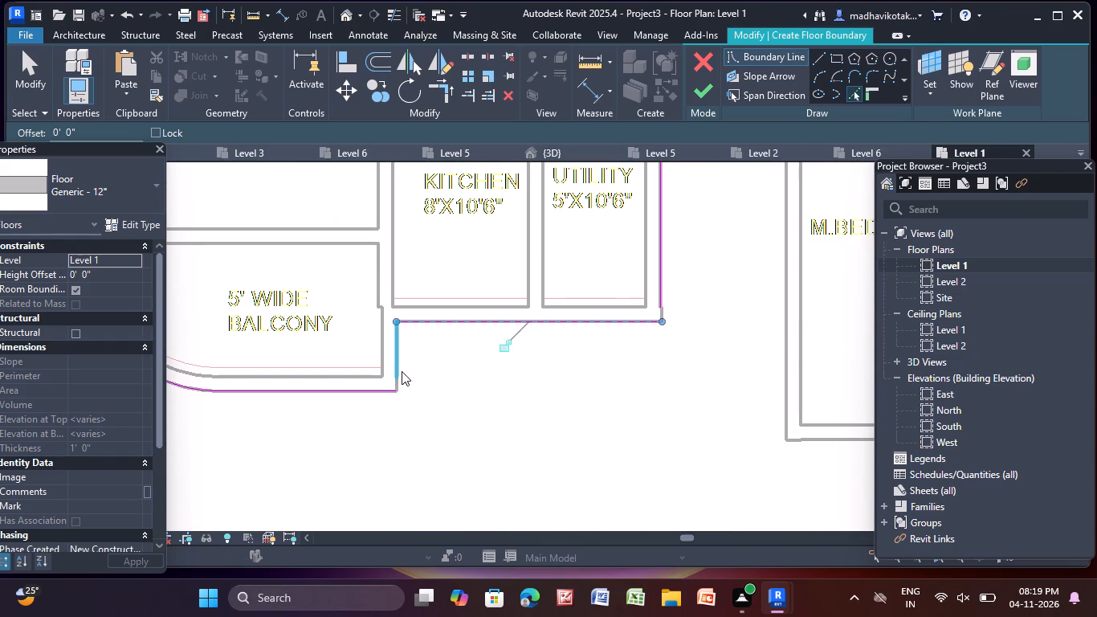
pyautogui.click(402, 371)
pyautogui.scroll(9, 446, 389)
pyautogui.scroll(-6, 458, 382)
pyautogui.scroll(1, 463, 373)
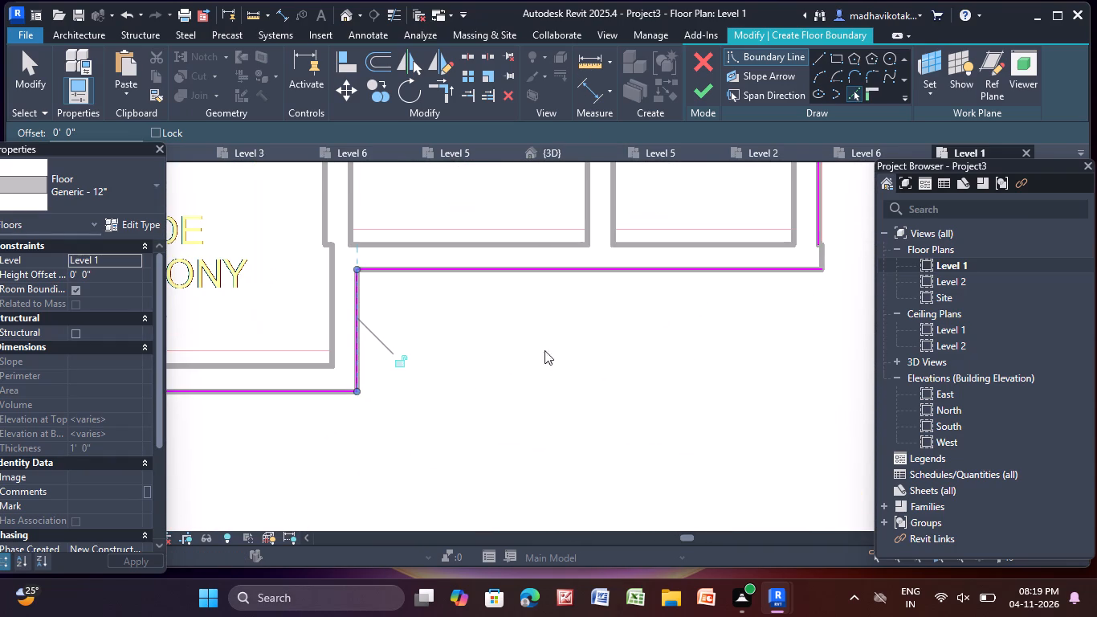